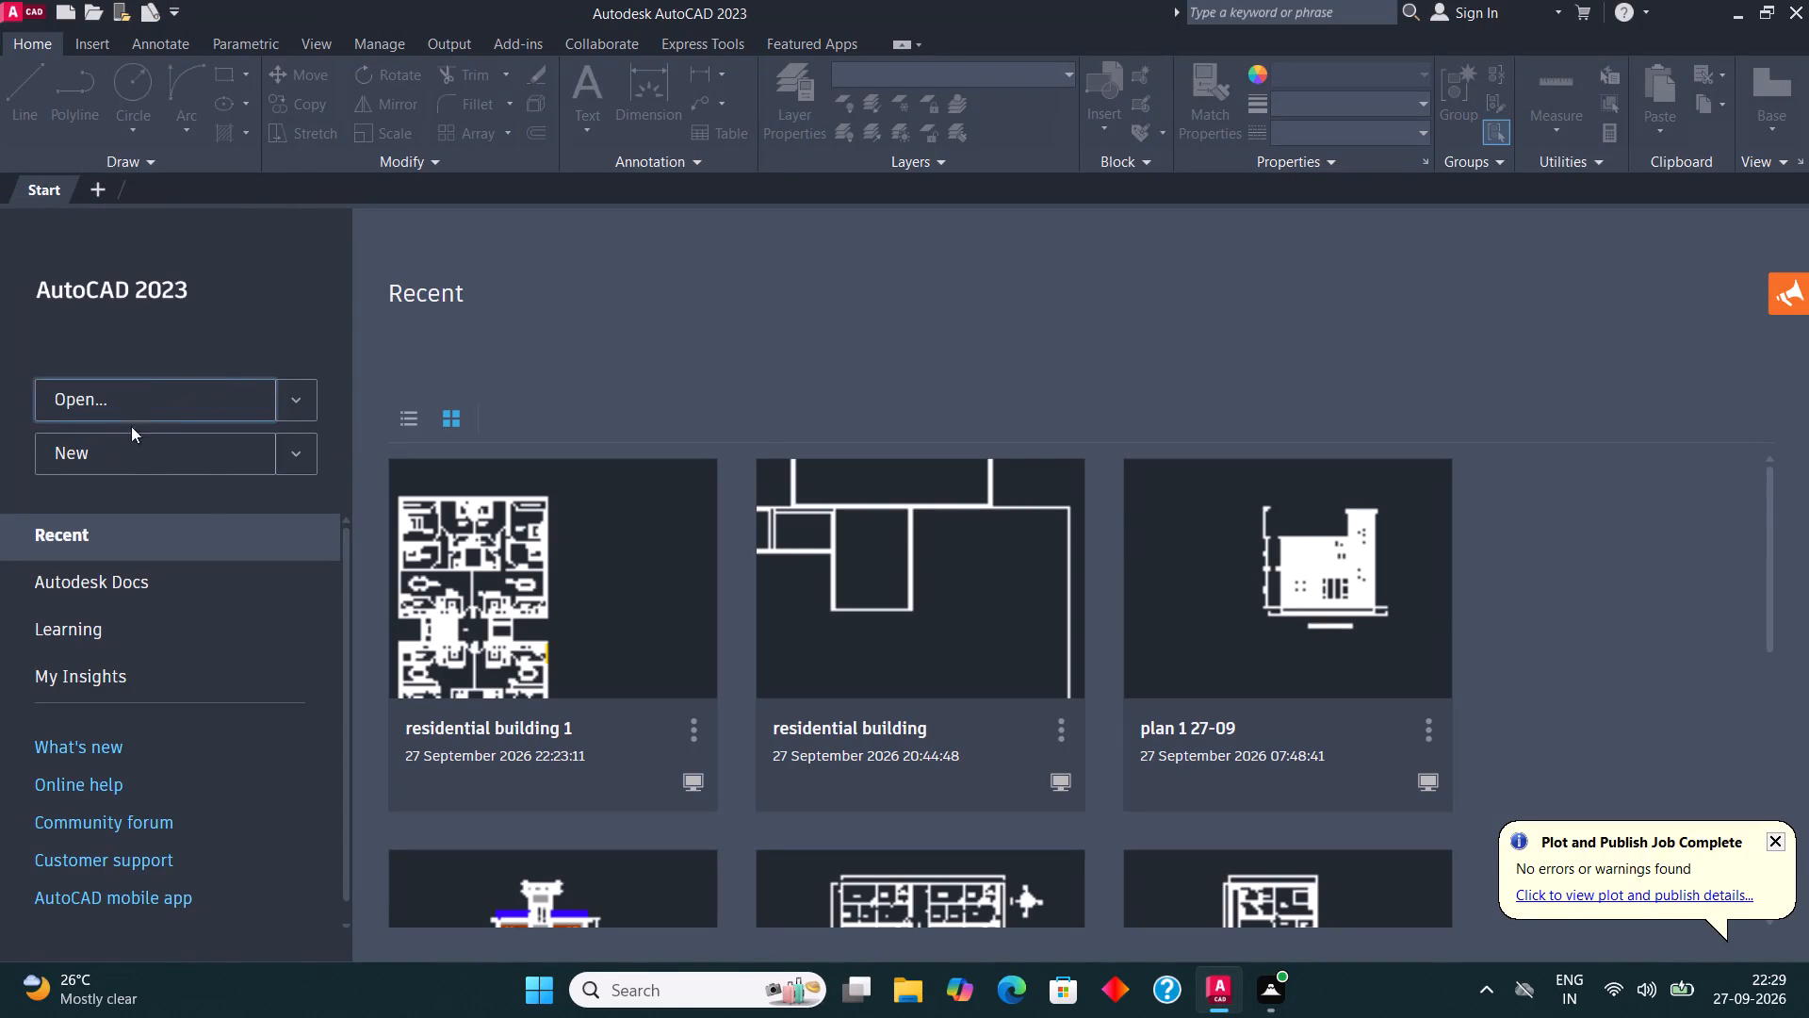
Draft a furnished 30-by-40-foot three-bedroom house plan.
Start a new blank drawing.
{"action": "left_click", "coordinate": [127, 447]}
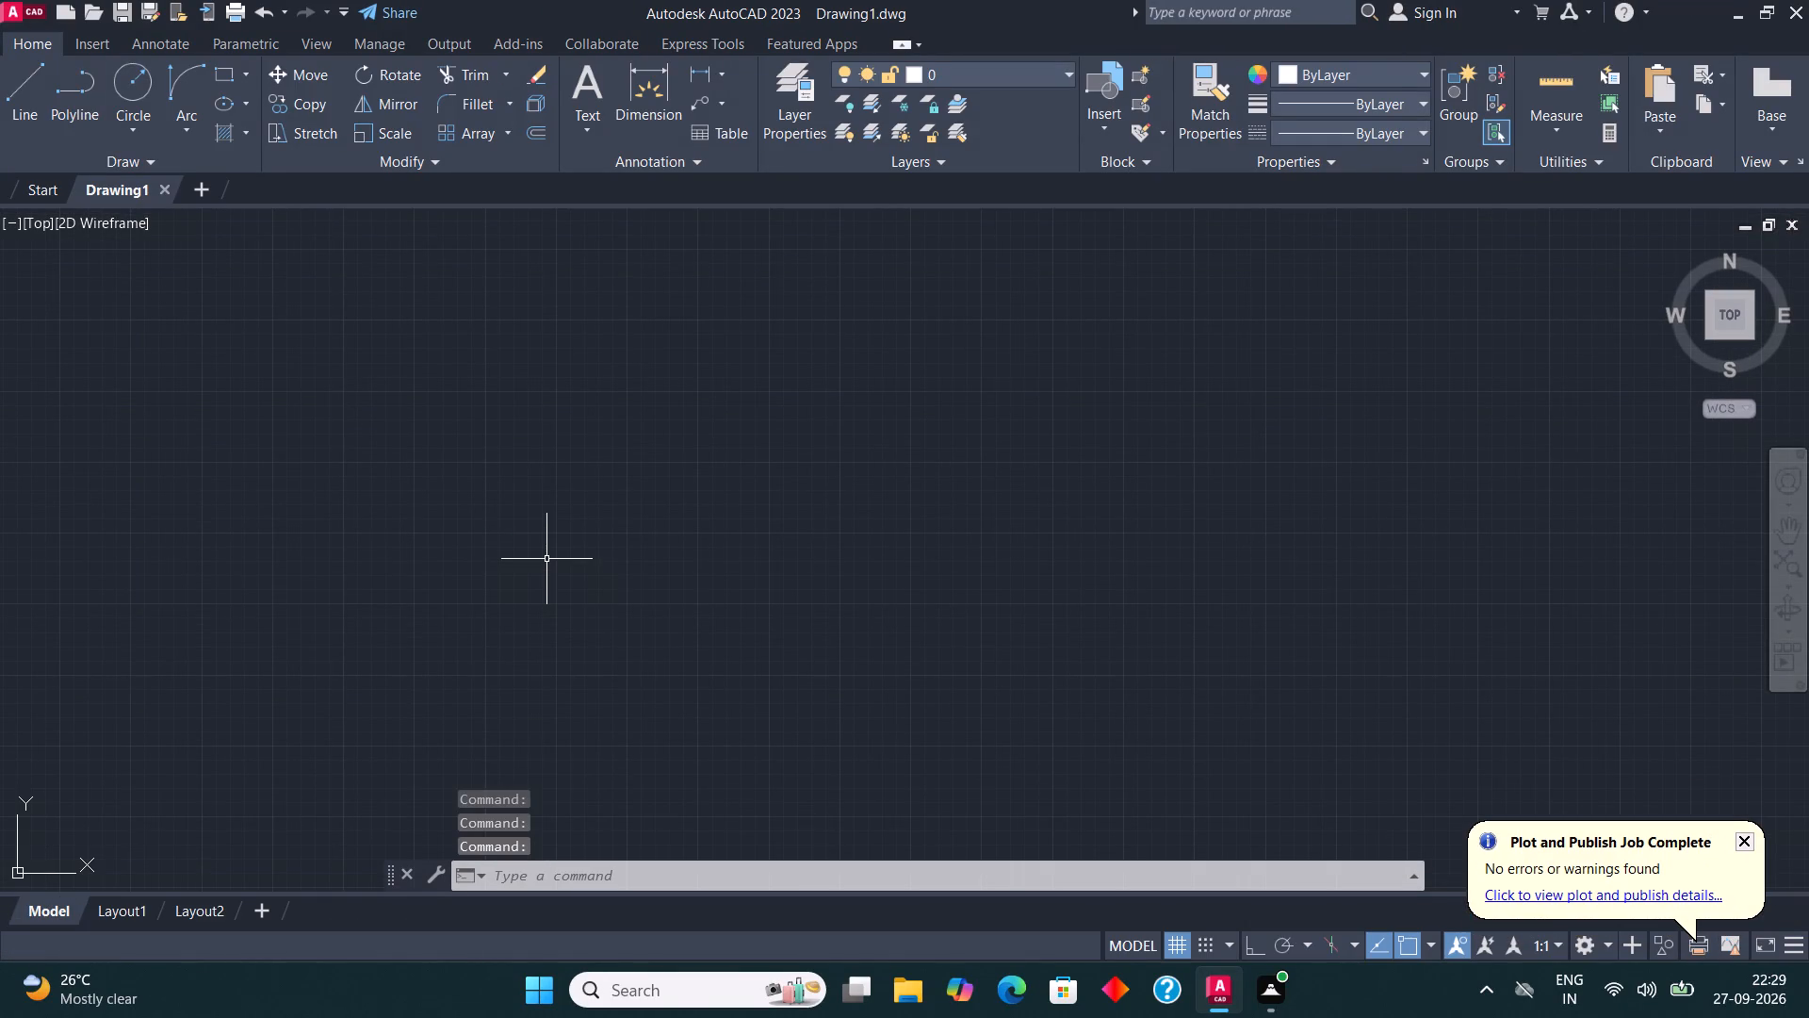
Check the Open and Save settings in the program options.
{"action": "type", "text": "op"}
{"action": "key", "text": "Return"}
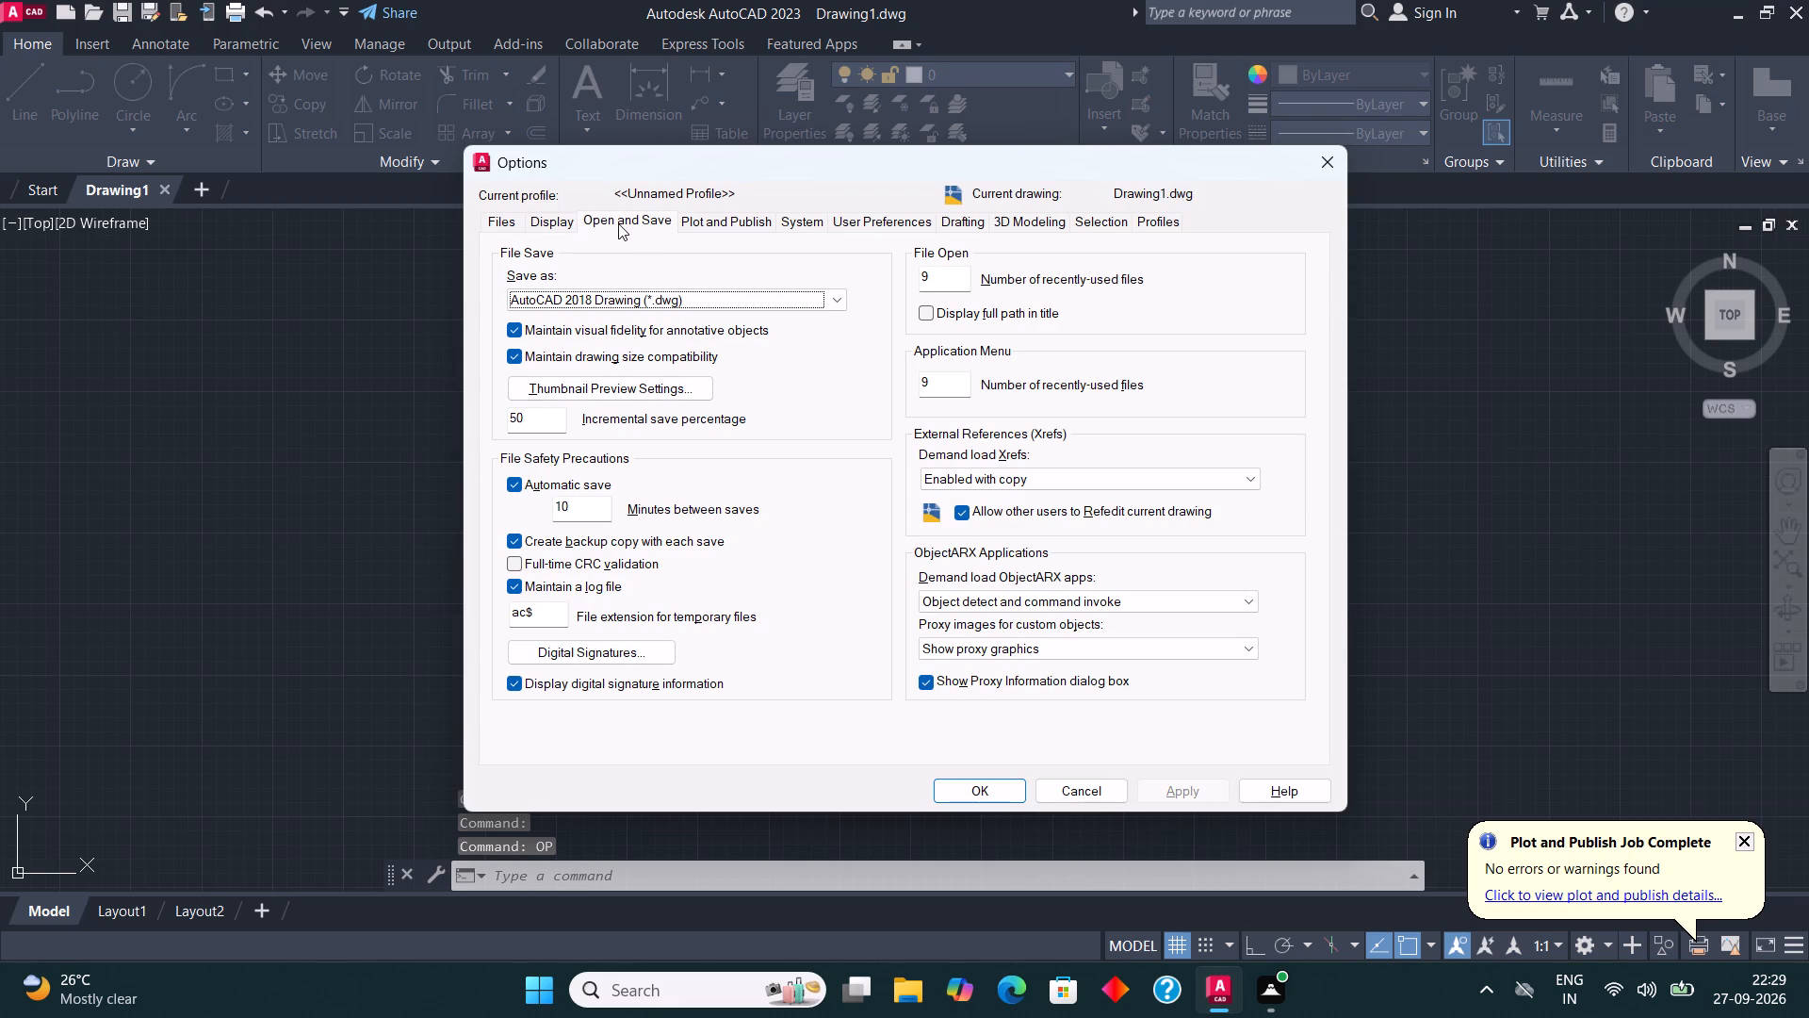
{"action": "left_click", "coordinate": [979, 786]}
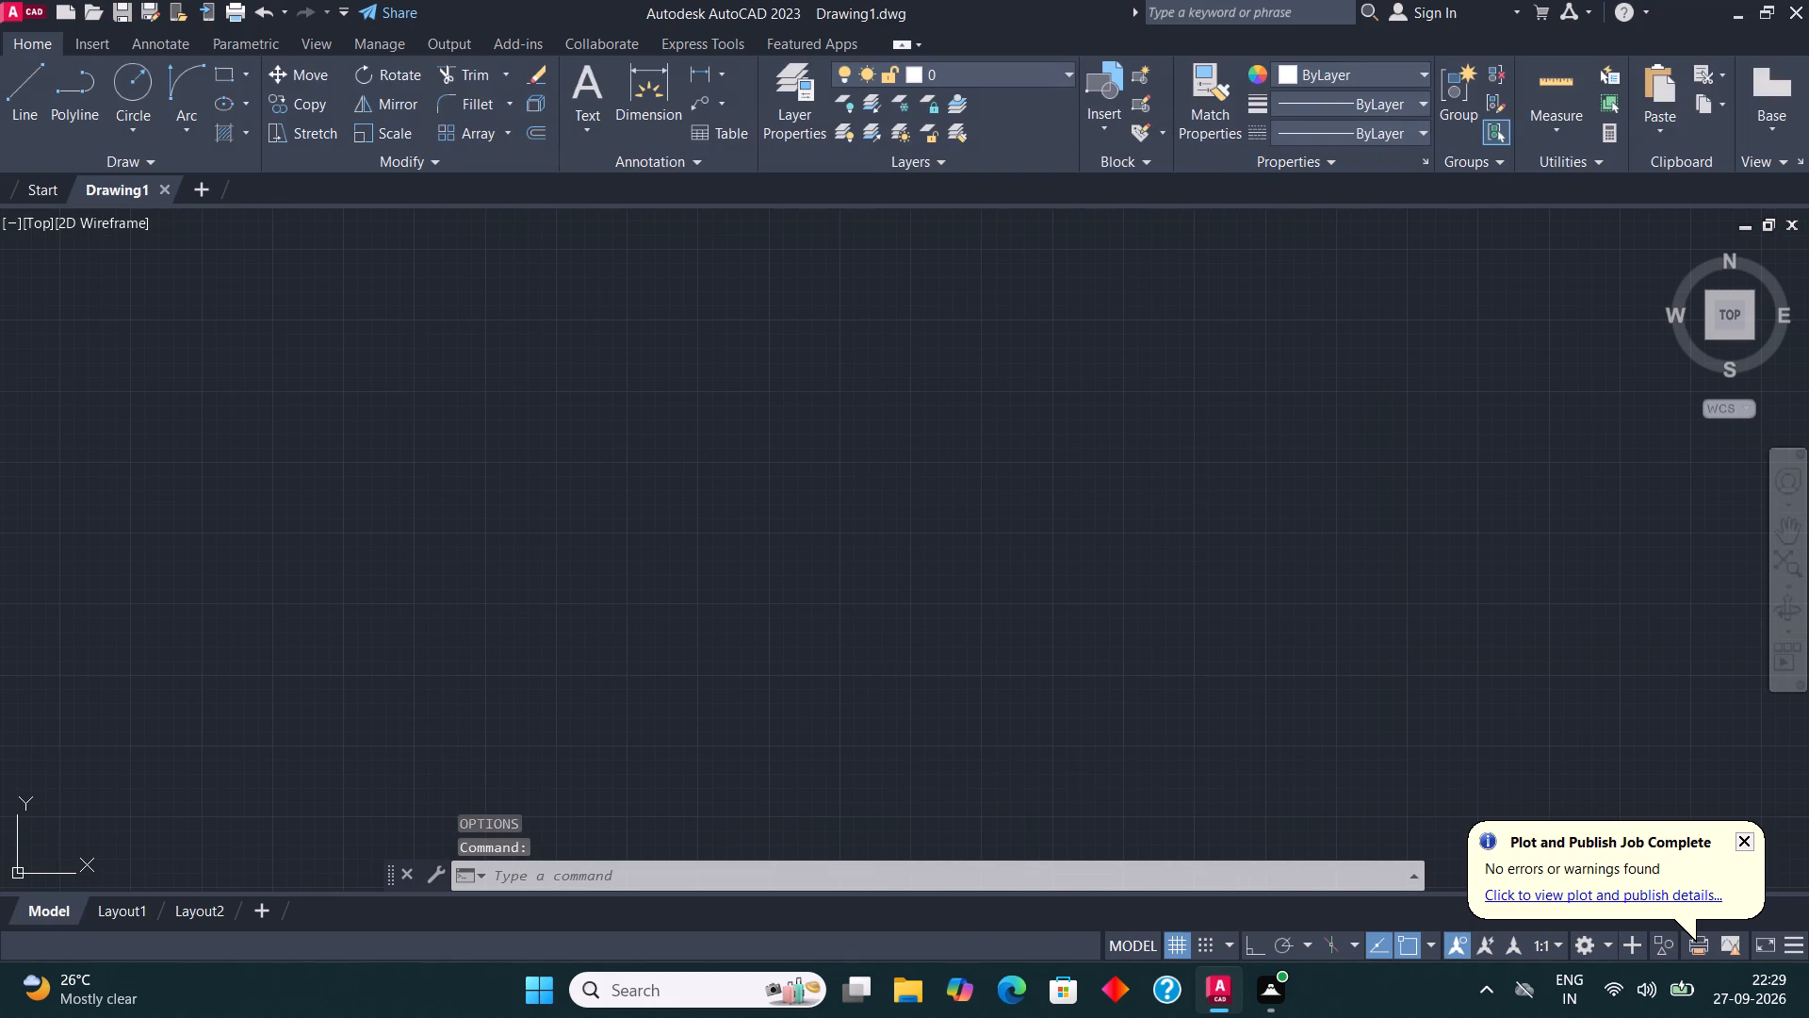
Configure the drawing units to Architectural length with 0'-0" precision and an insertion scale in Inches.
{"action": "type", "text": "un"}
{"action": "key", "text": "Return"}
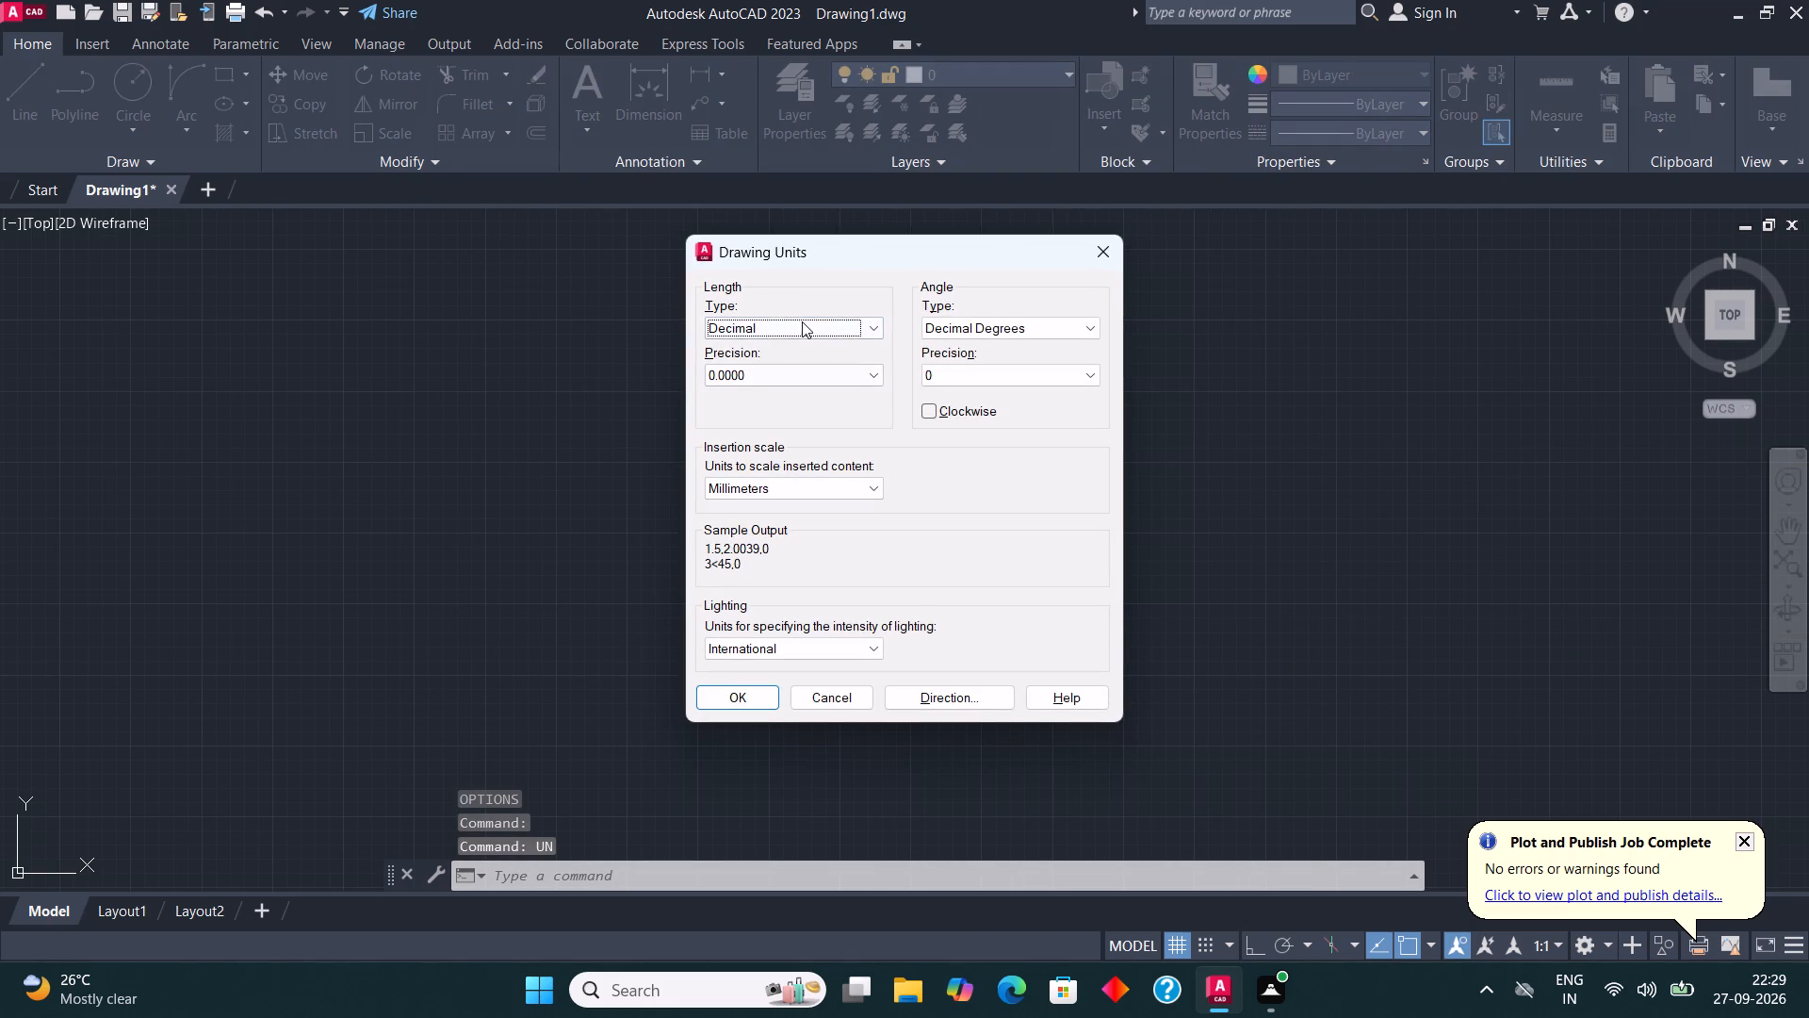
{"action": "left_click", "coordinate": [802, 321]}
{"action": "left_click", "coordinate": [798, 344]}
{"action": "left_click", "coordinate": [790, 371]}
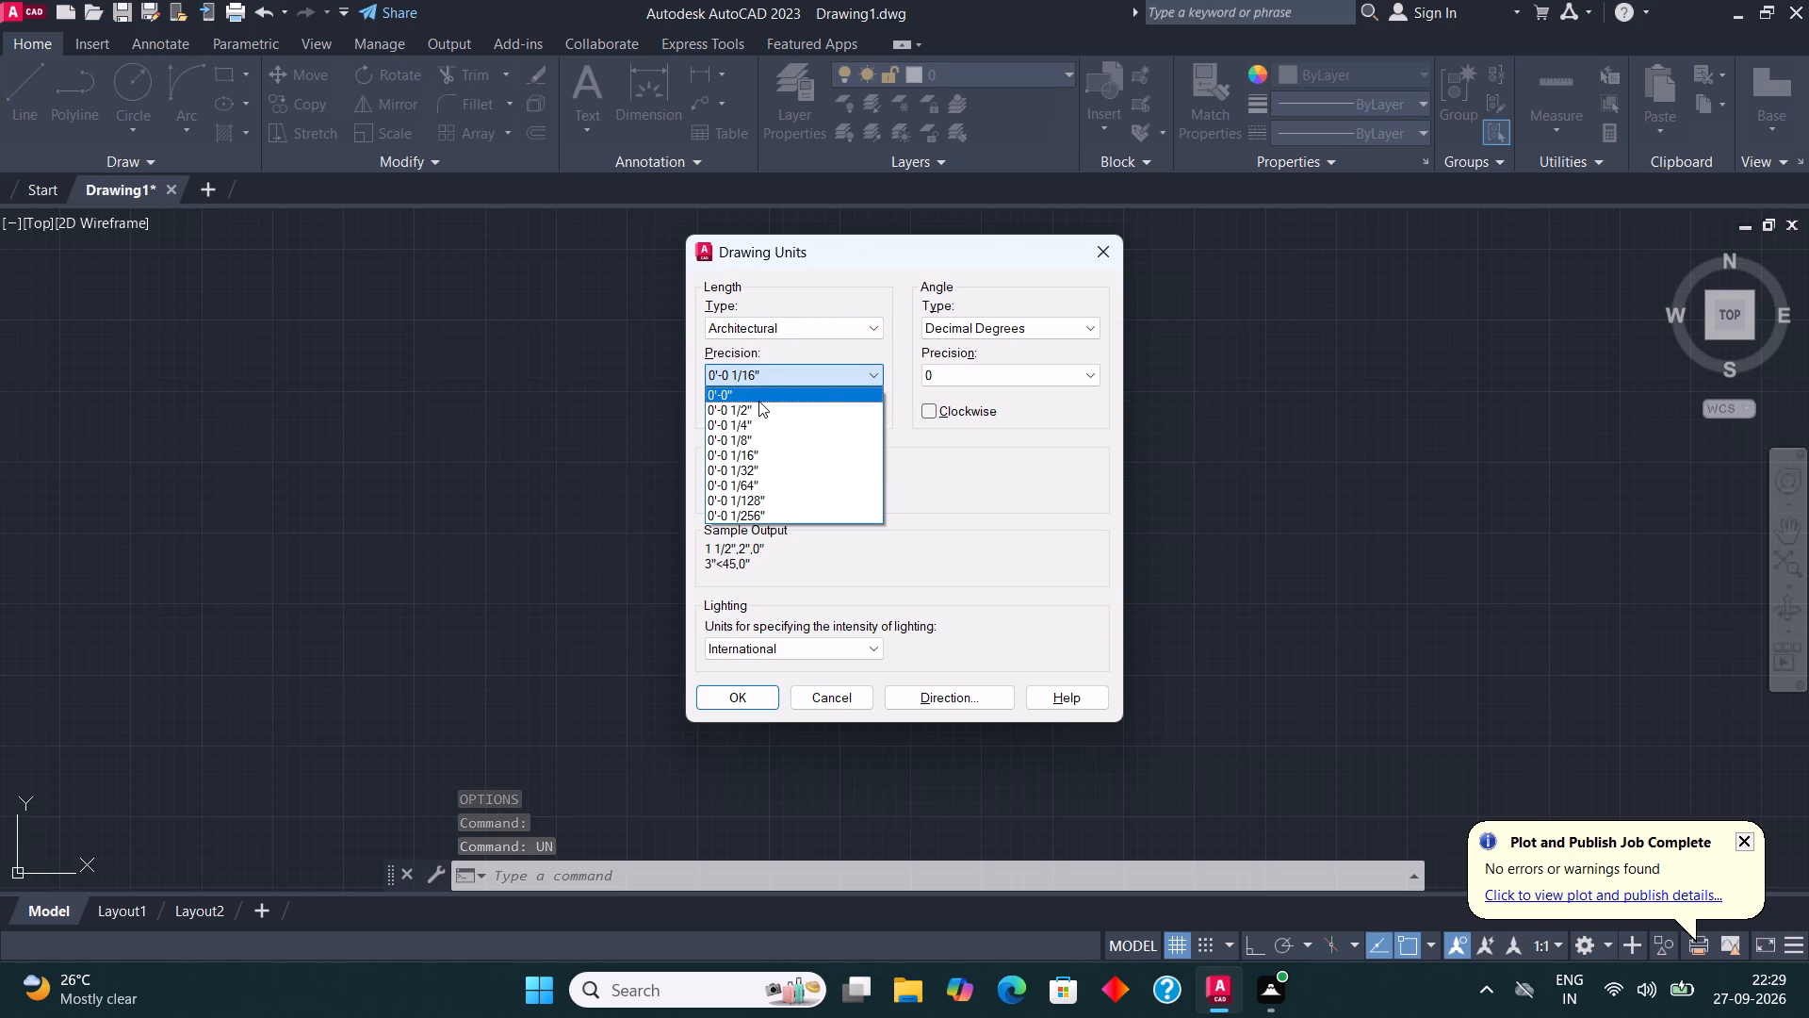
{"action": "left_click", "coordinate": [758, 401]}
{"action": "left_click", "coordinate": [798, 499]}
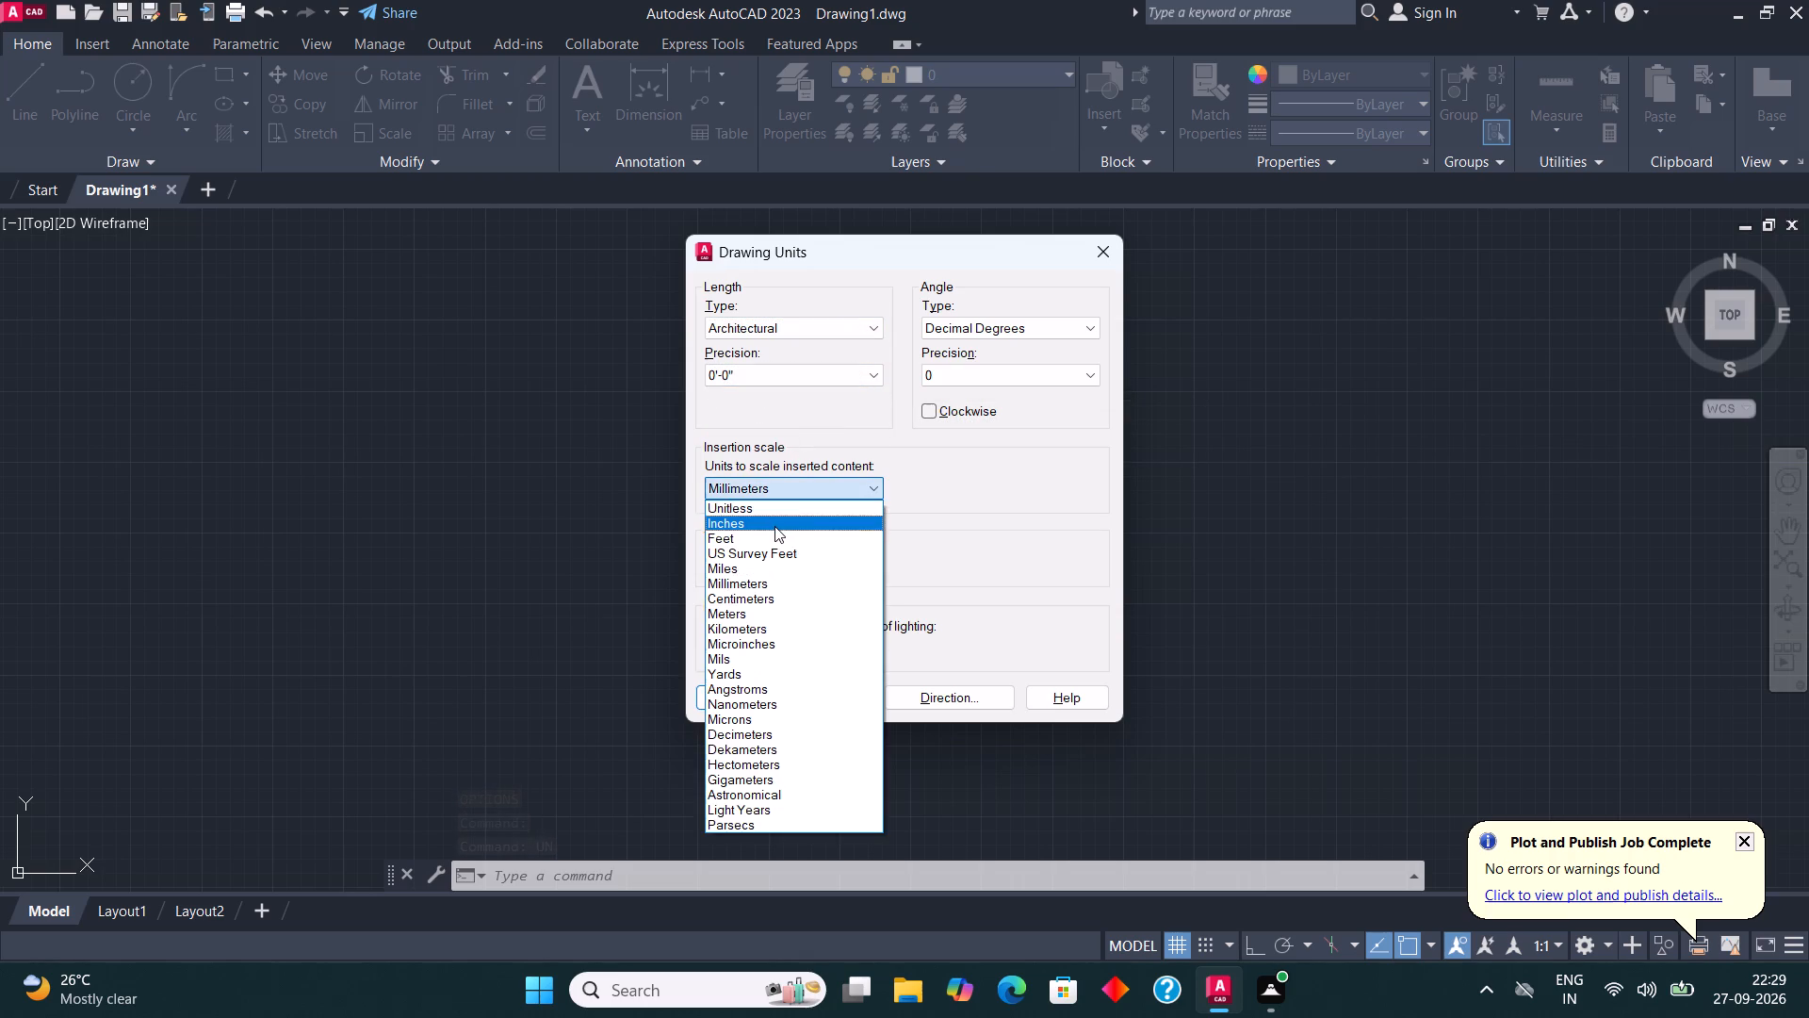
{"action": "left_click", "coordinate": [774, 526]}
{"action": "left_click", "coordinate": [732, 698]}
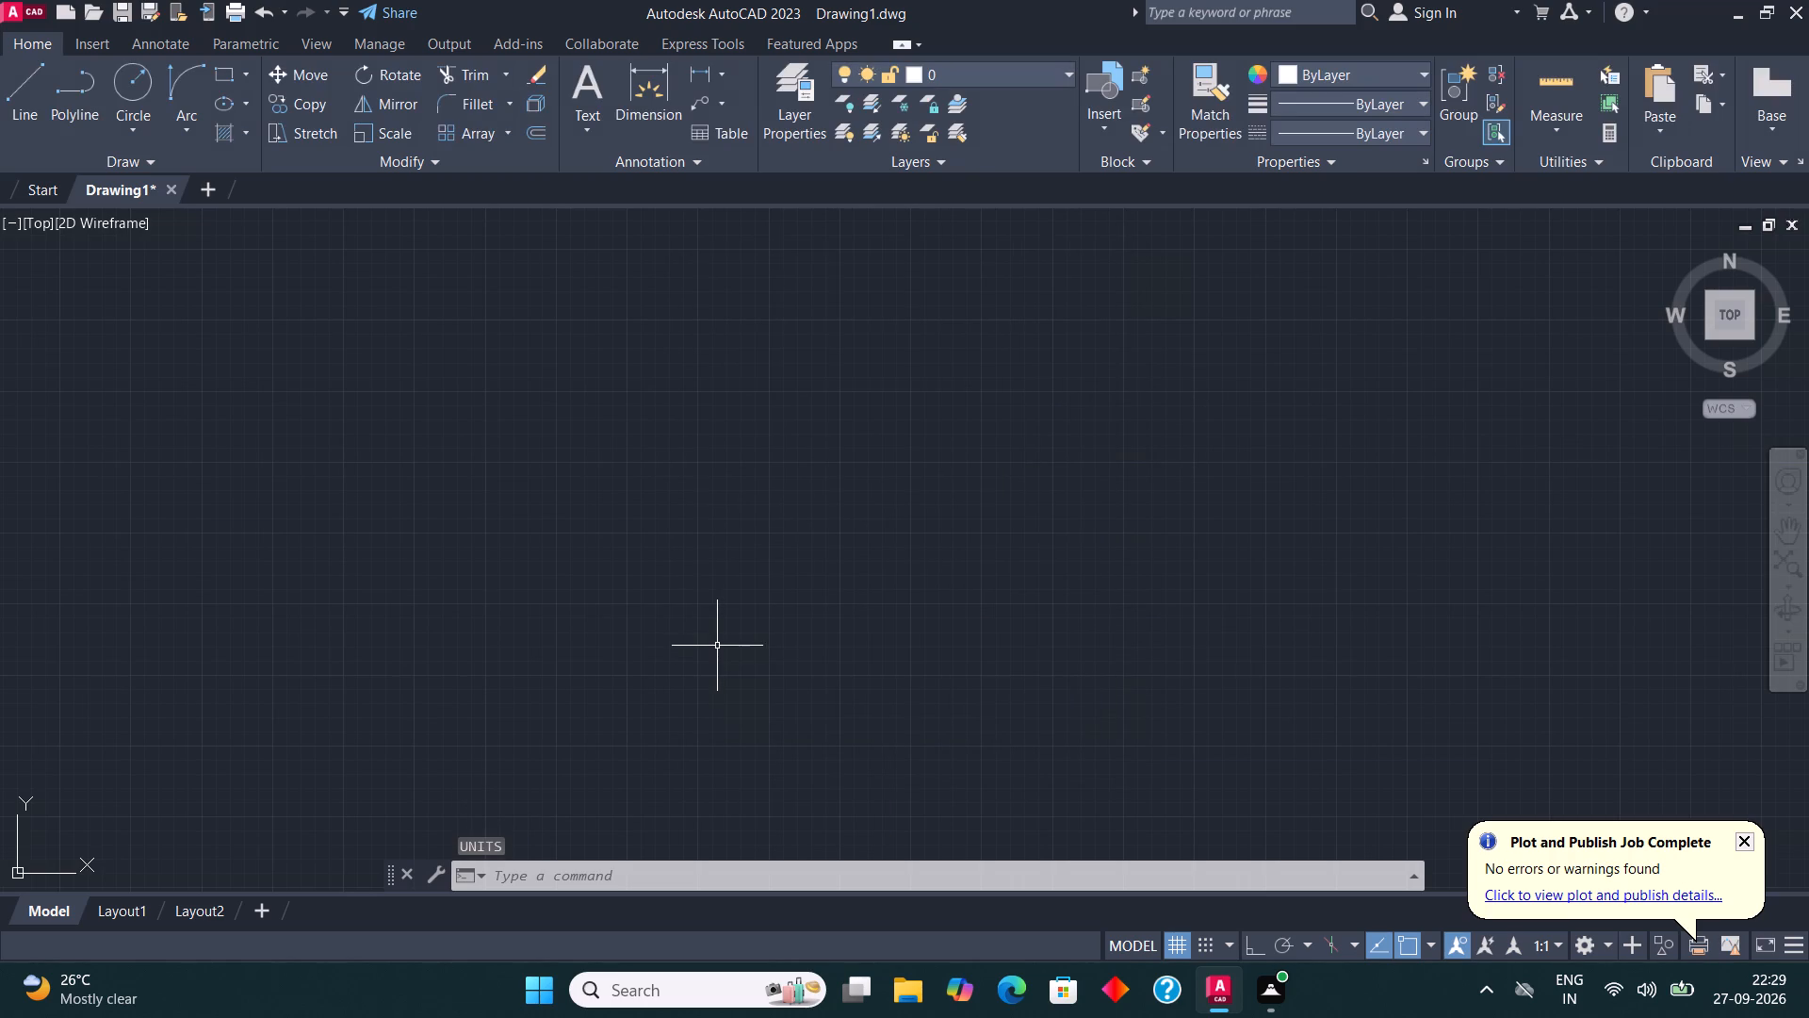
Modify the ISO-25 dimension style's primary units to Architectural format with 0'-0" precision.
{"action": "type", "text": "dim"}
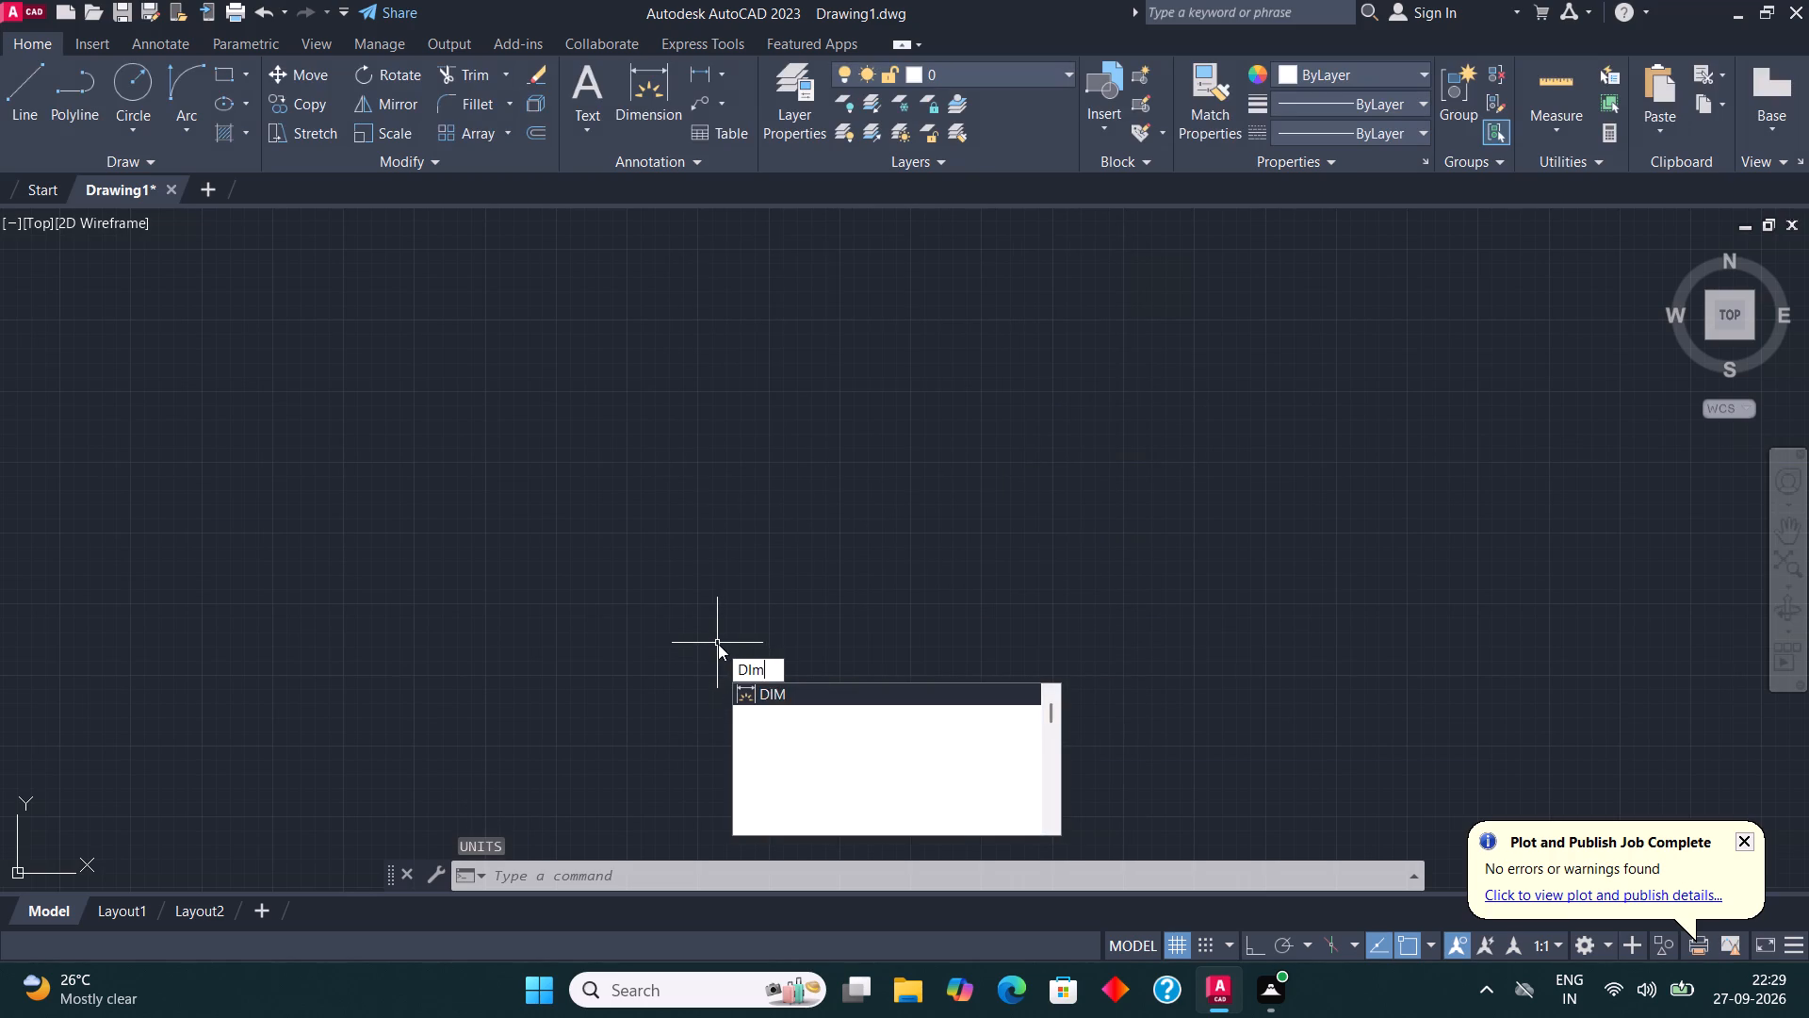
{"action": "left_click", "coordinate": [836, 718]}
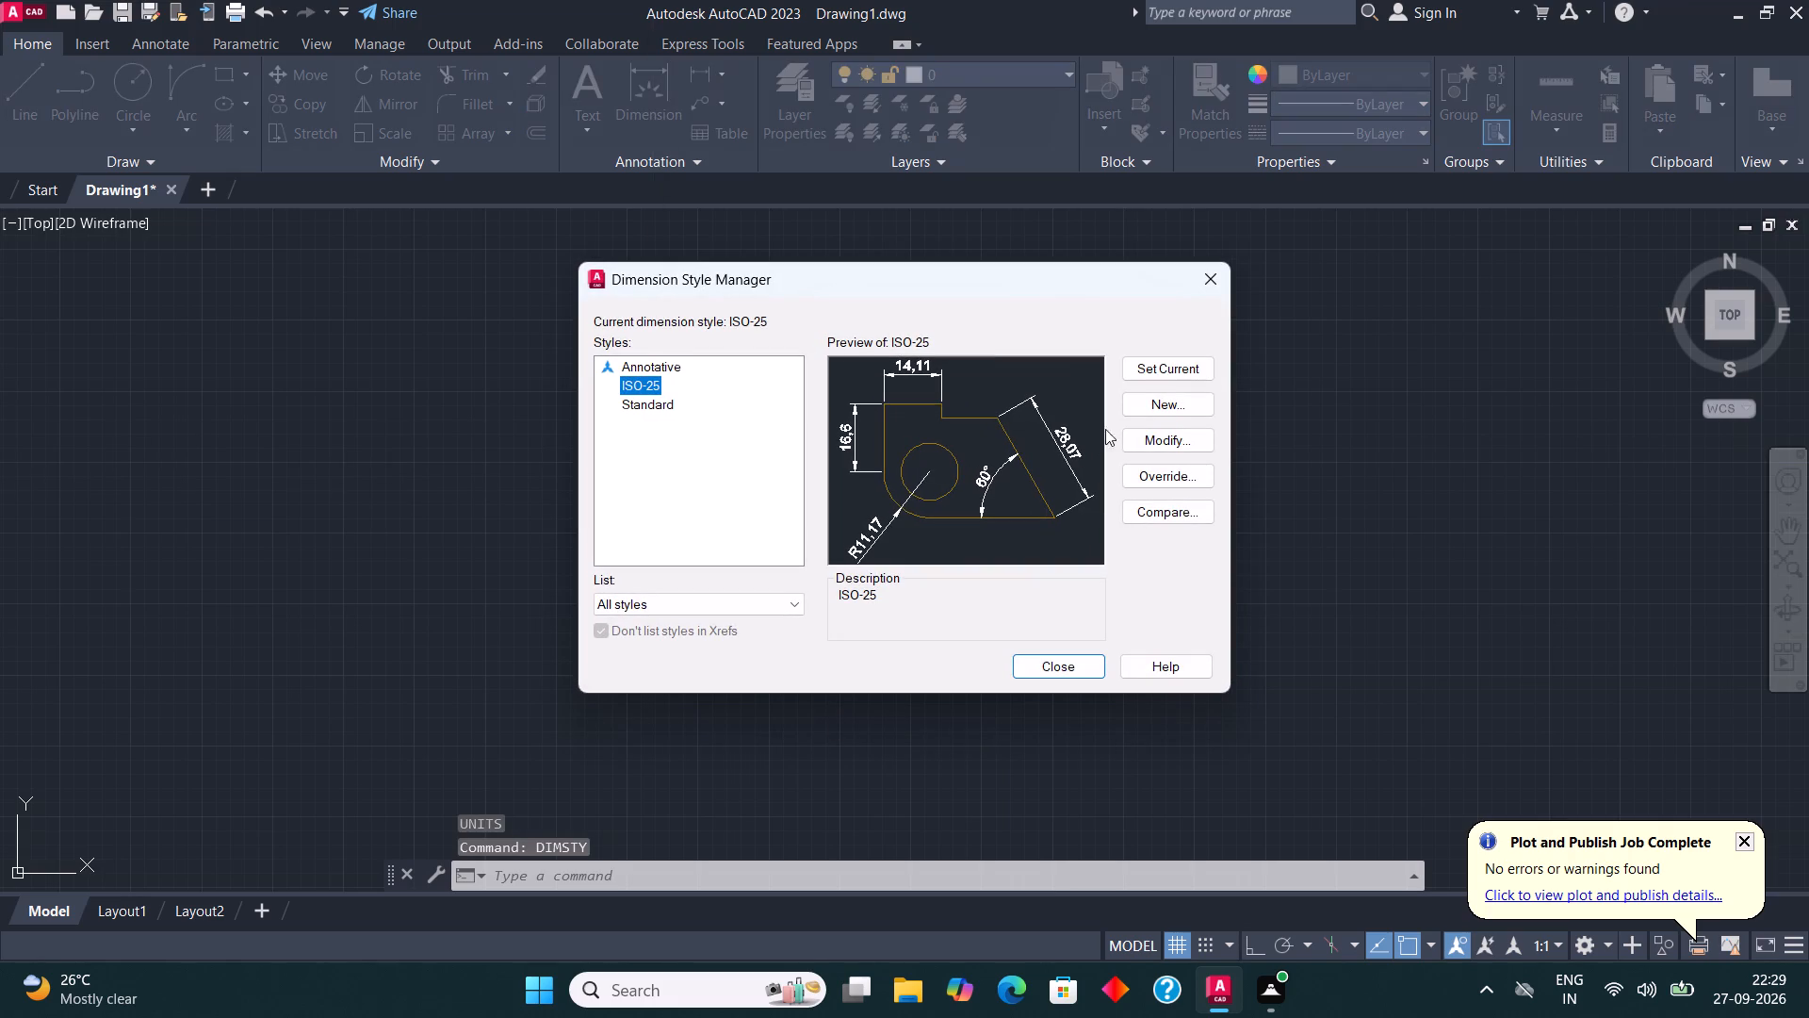
{"action": "left_click", "coordinate": [1148, 440]}
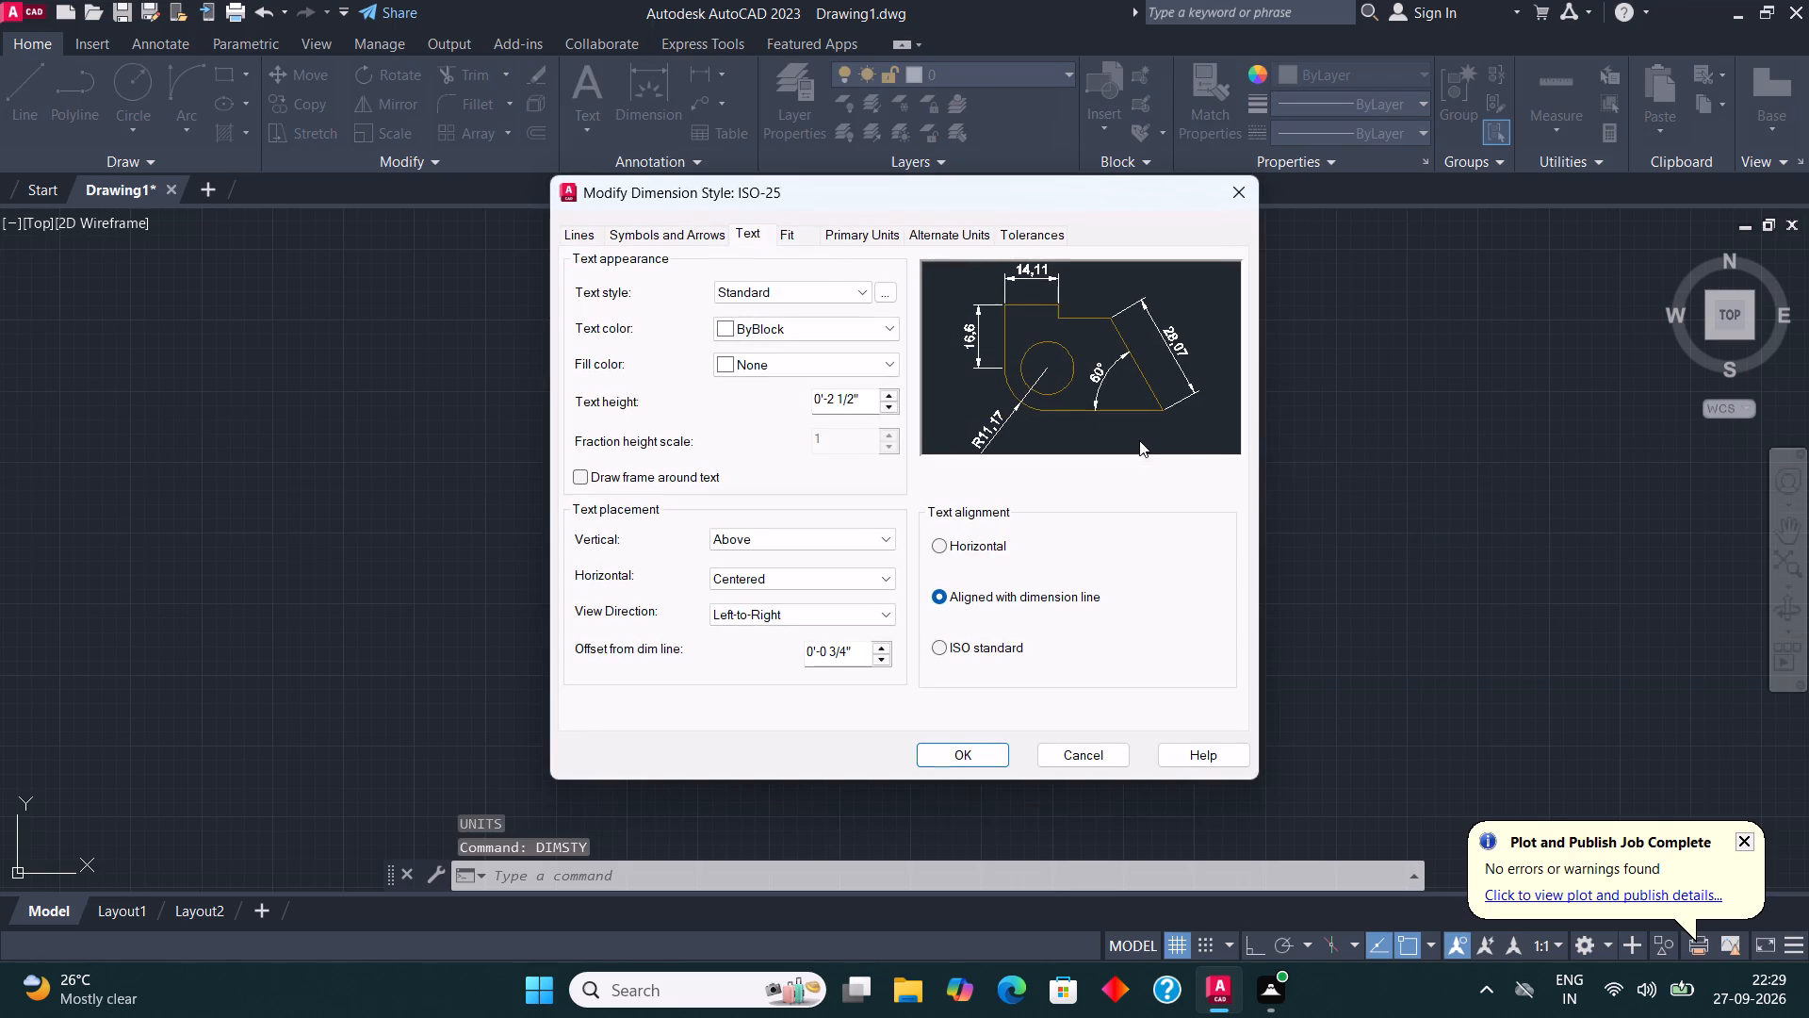
{"action": "left_click", "coordinate": [866, 226]}
{"action": "left_click", "coordinate": [818, 274]}
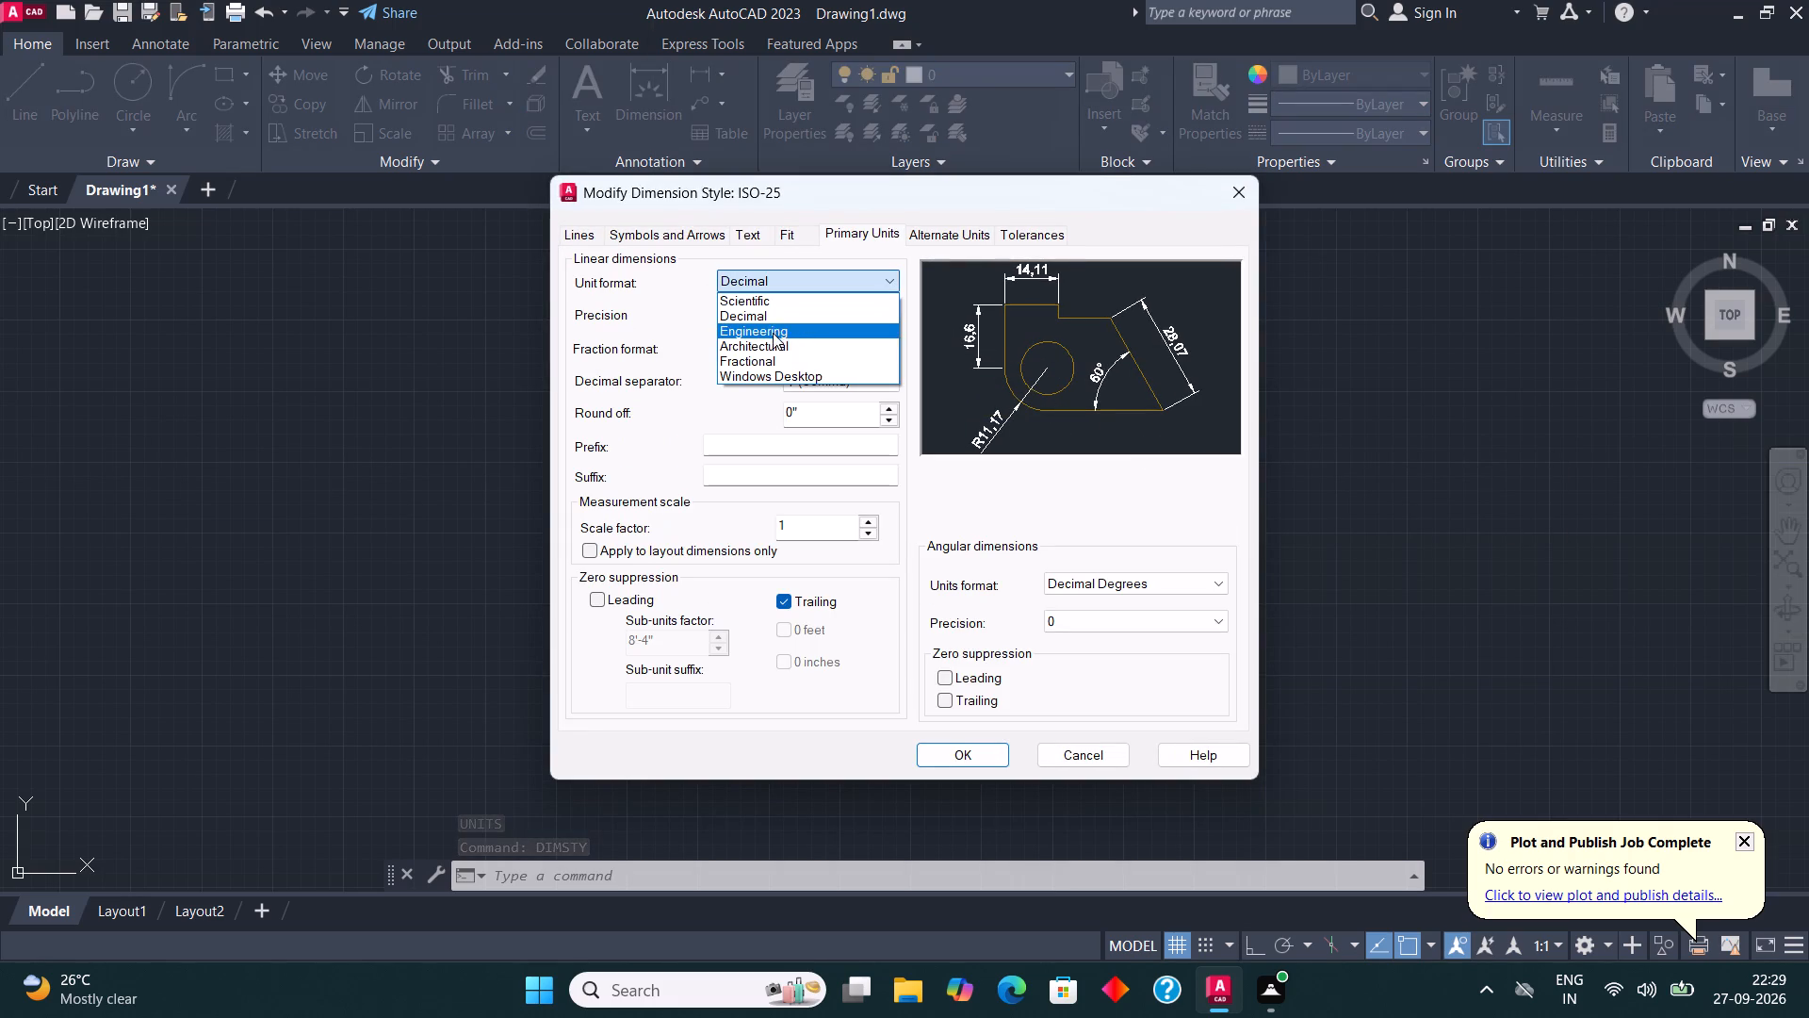
{"action": "left_click", "coordinate": [765, 342]}
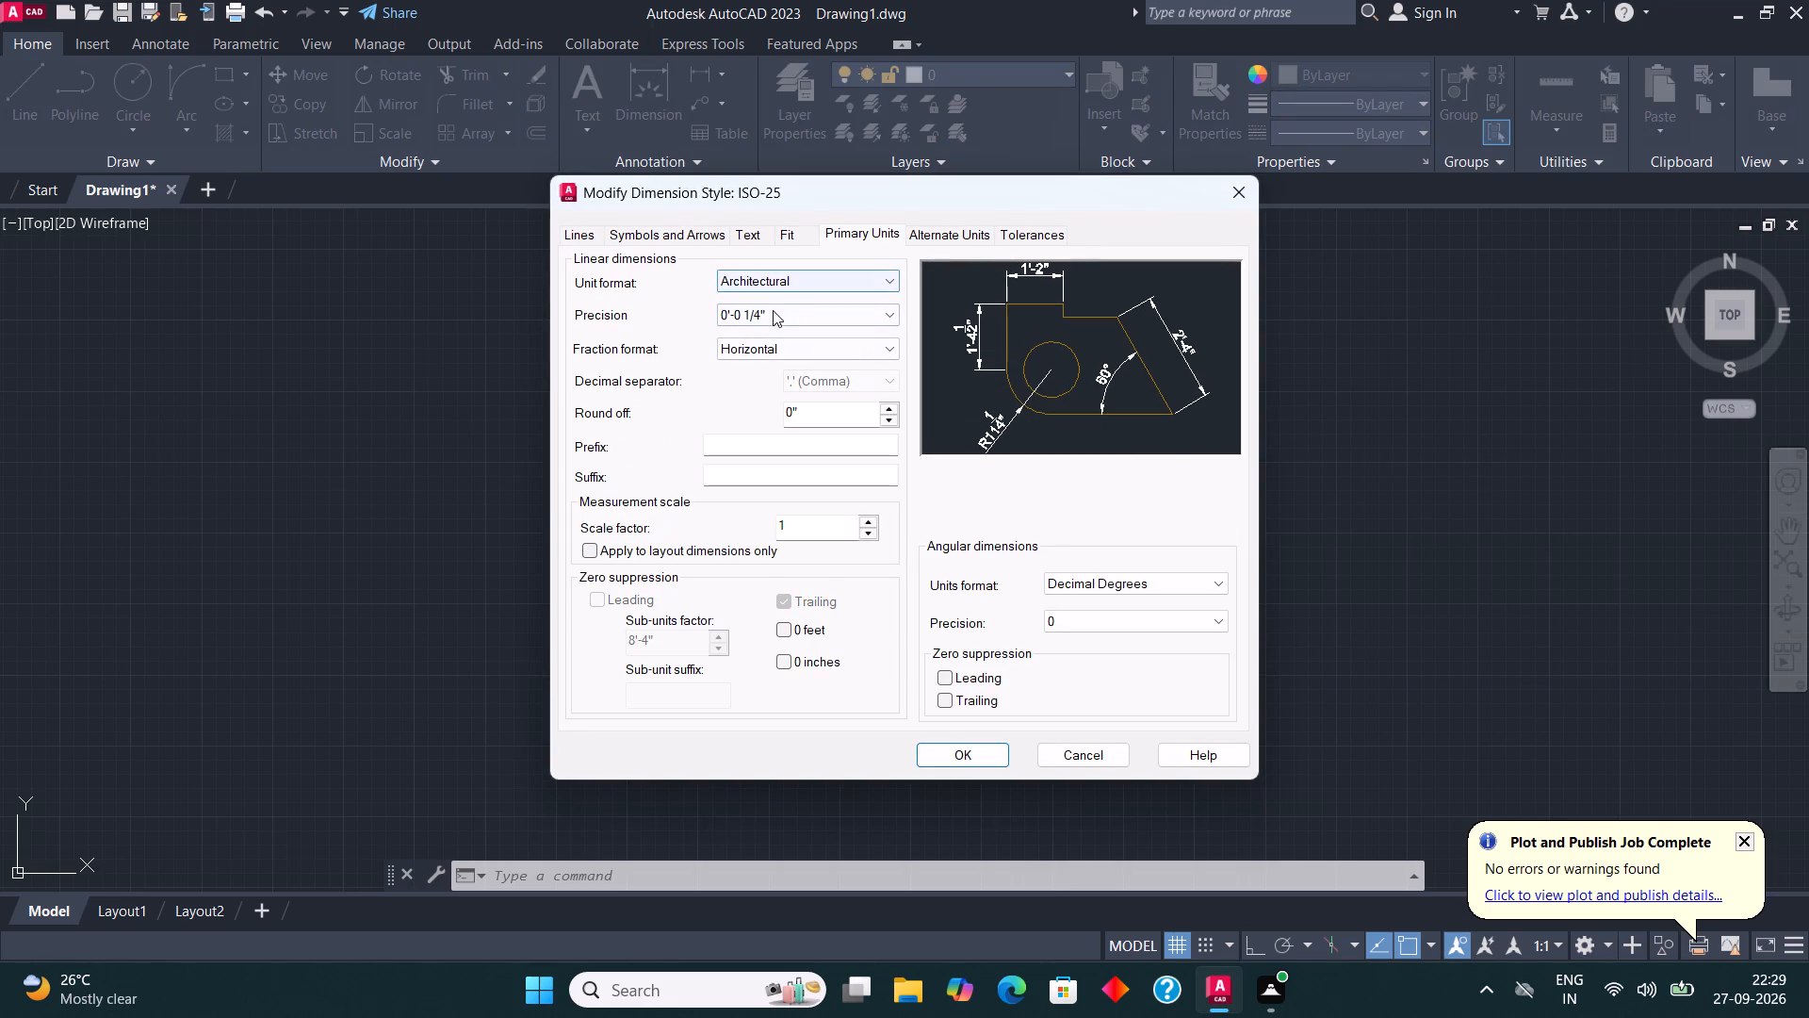
{"action": "left_click", "coordinate": [773, 319]}
{"action": "left_click", "coordinate": [761, 335]}
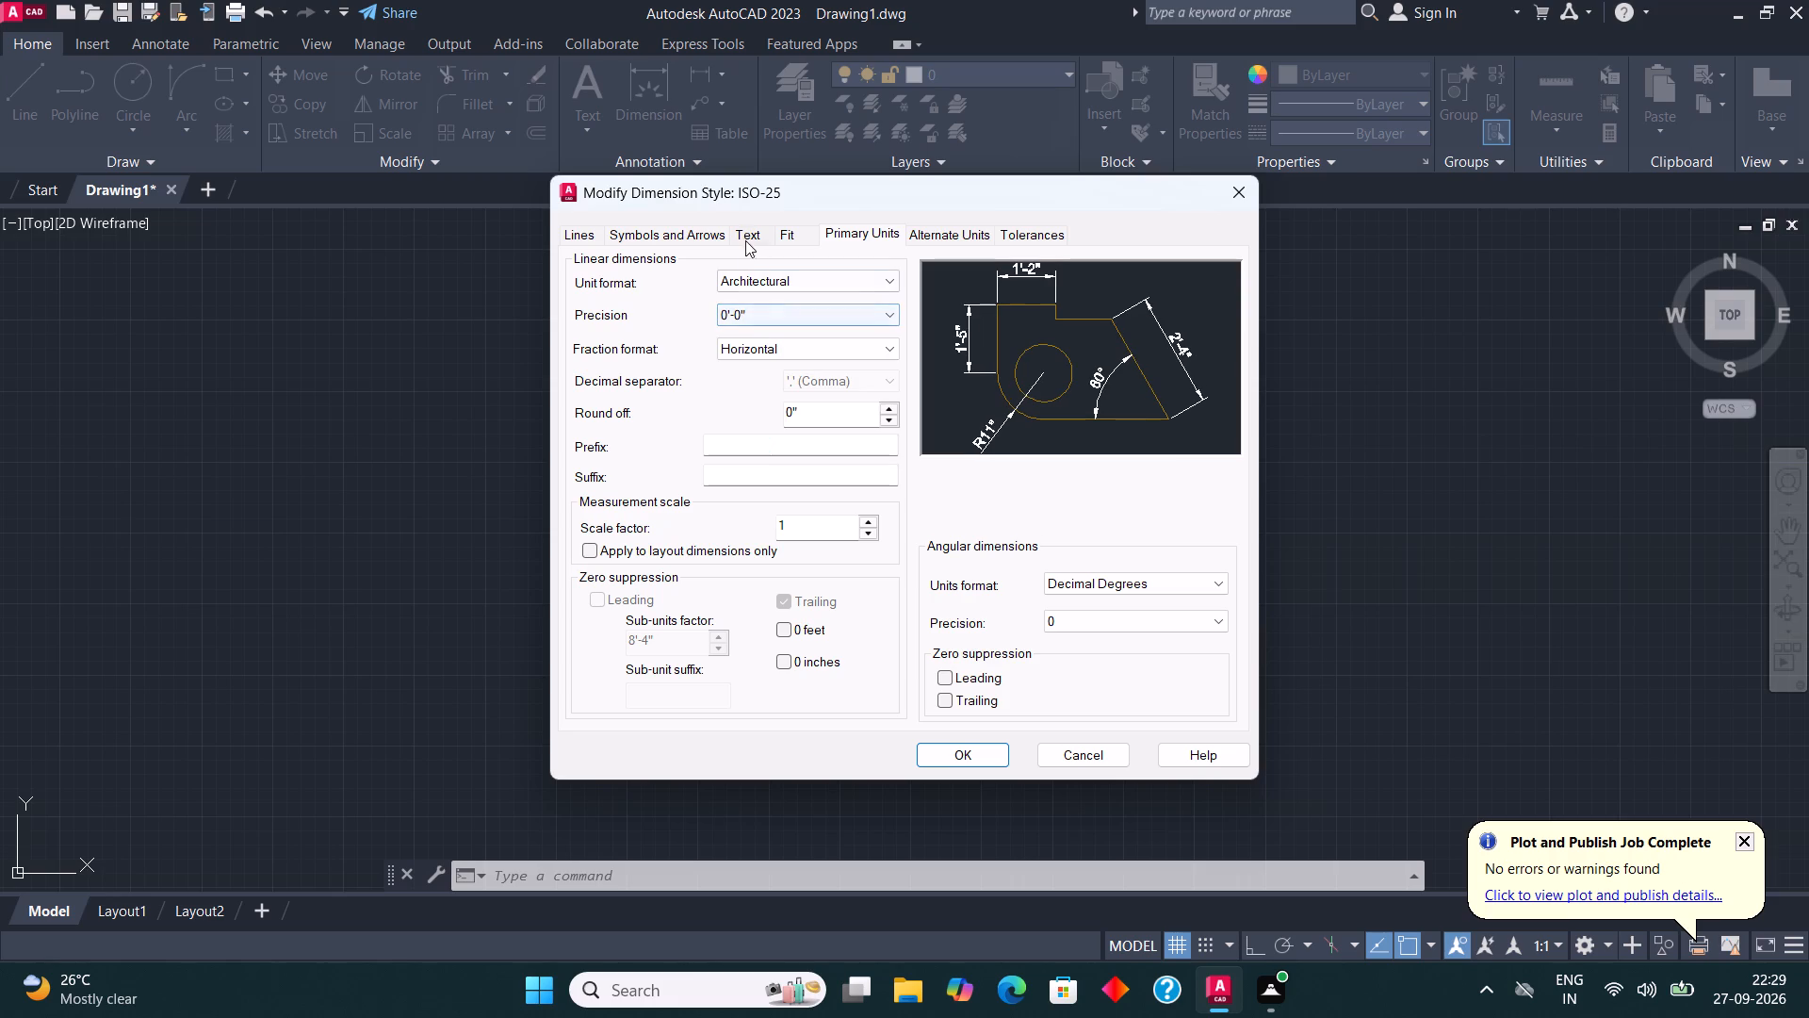
Set the ISO-25 dimension text height to 10" and make that dimension style current.
{"action": "left_click", "coordinate": [758, 223]}
{"action": "left_click", "coordinate": [755, 244]}
{"action": "left_click", "coordinate": [753, 231]}
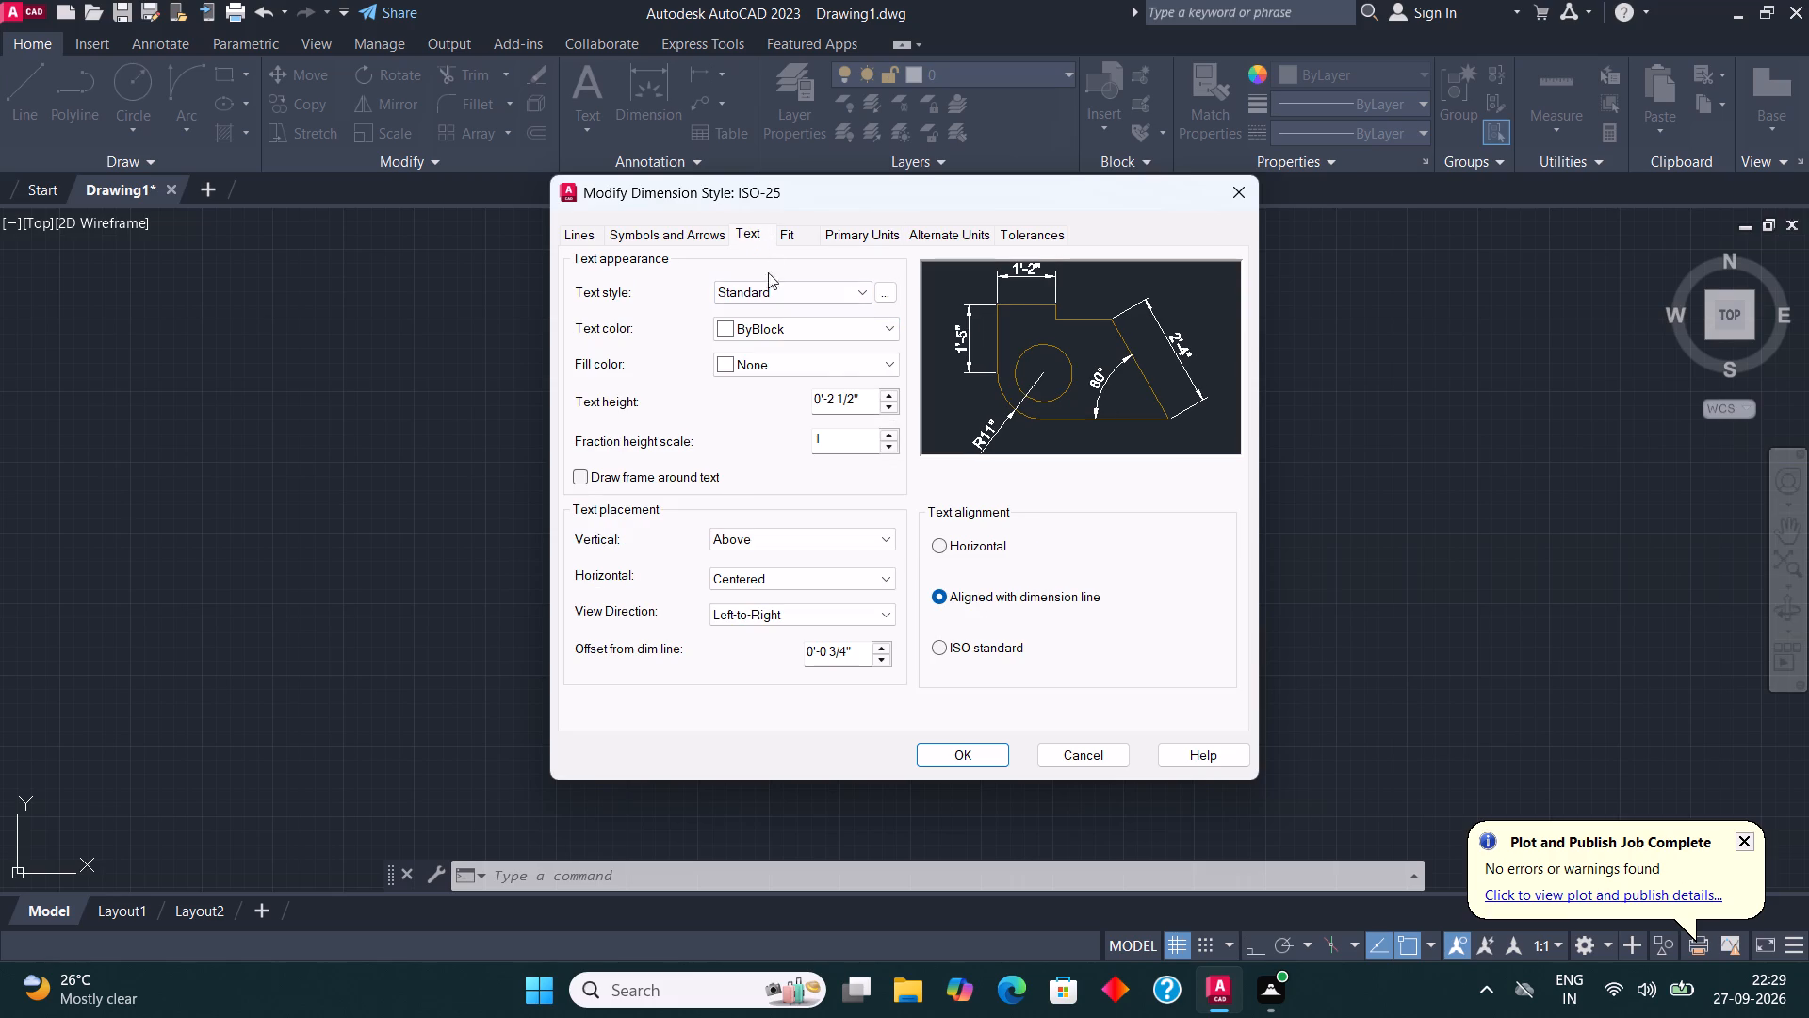
{"action": "left_click_drag", "start_coordinate": [862, 396], "coordinate": [779, 396]}
{"action": "type", "text": "10\""}
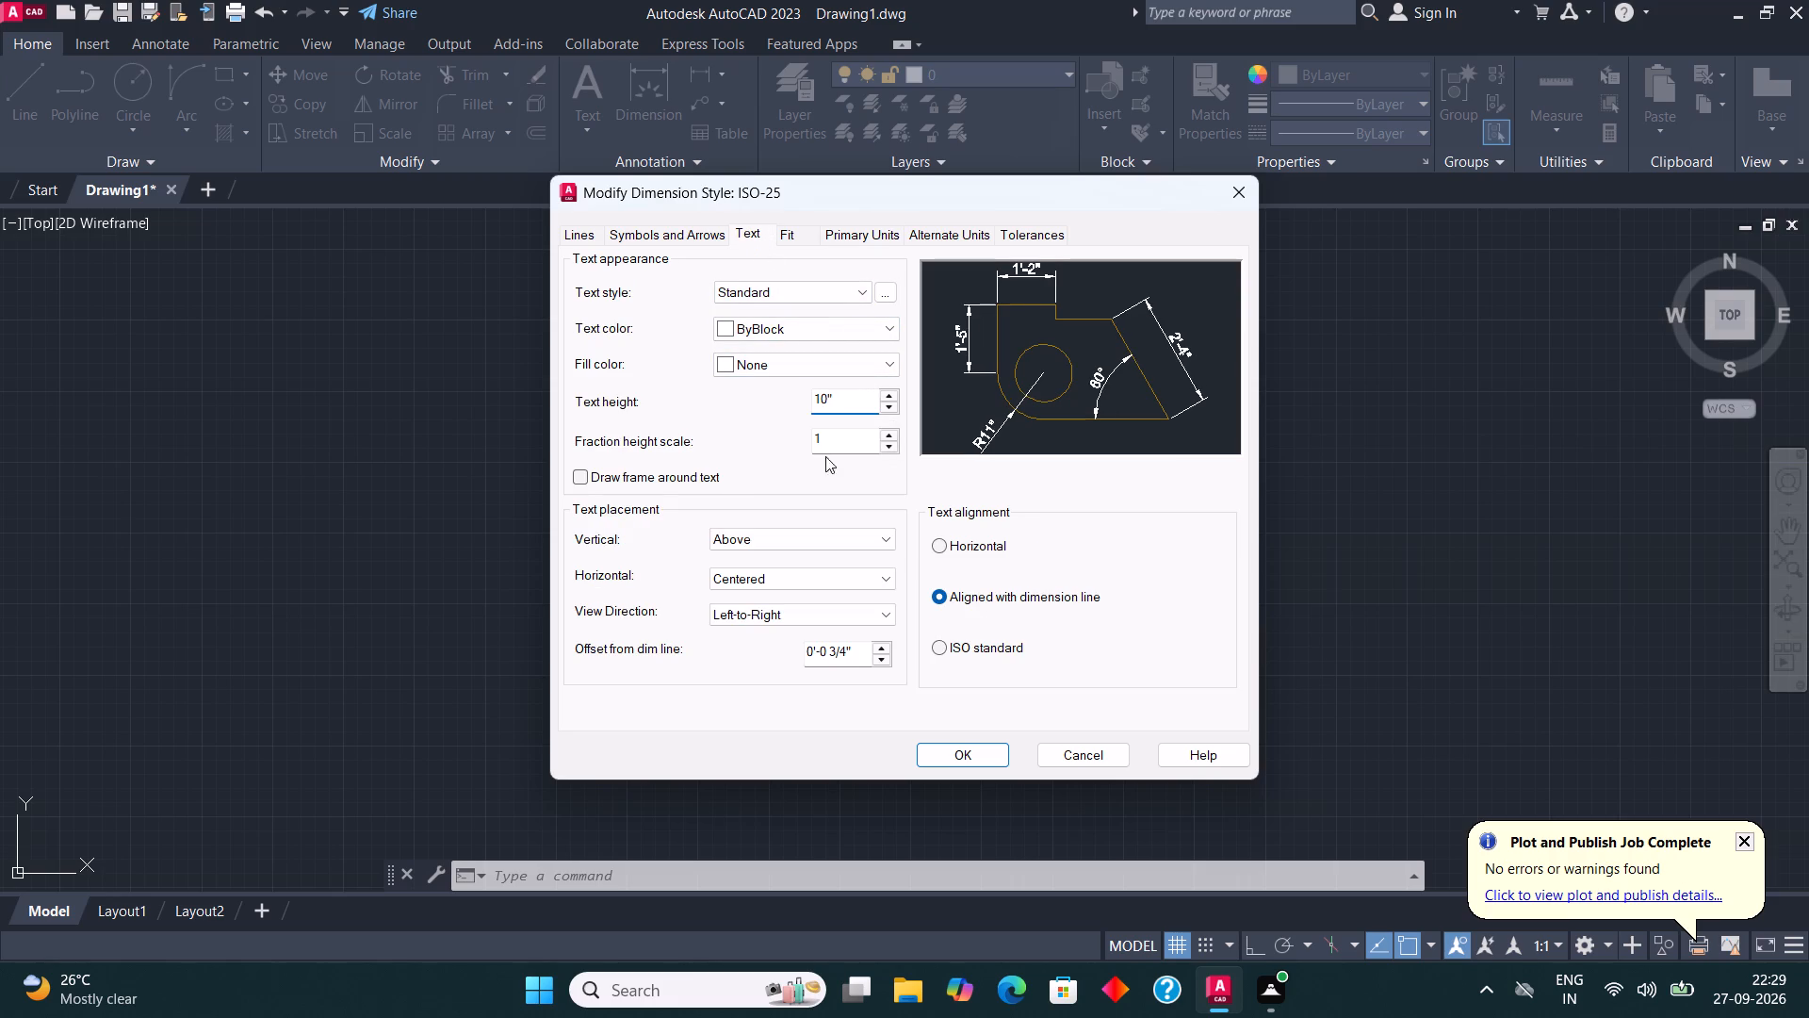
{"action": "left_click", "coordinate": [944, 760]}
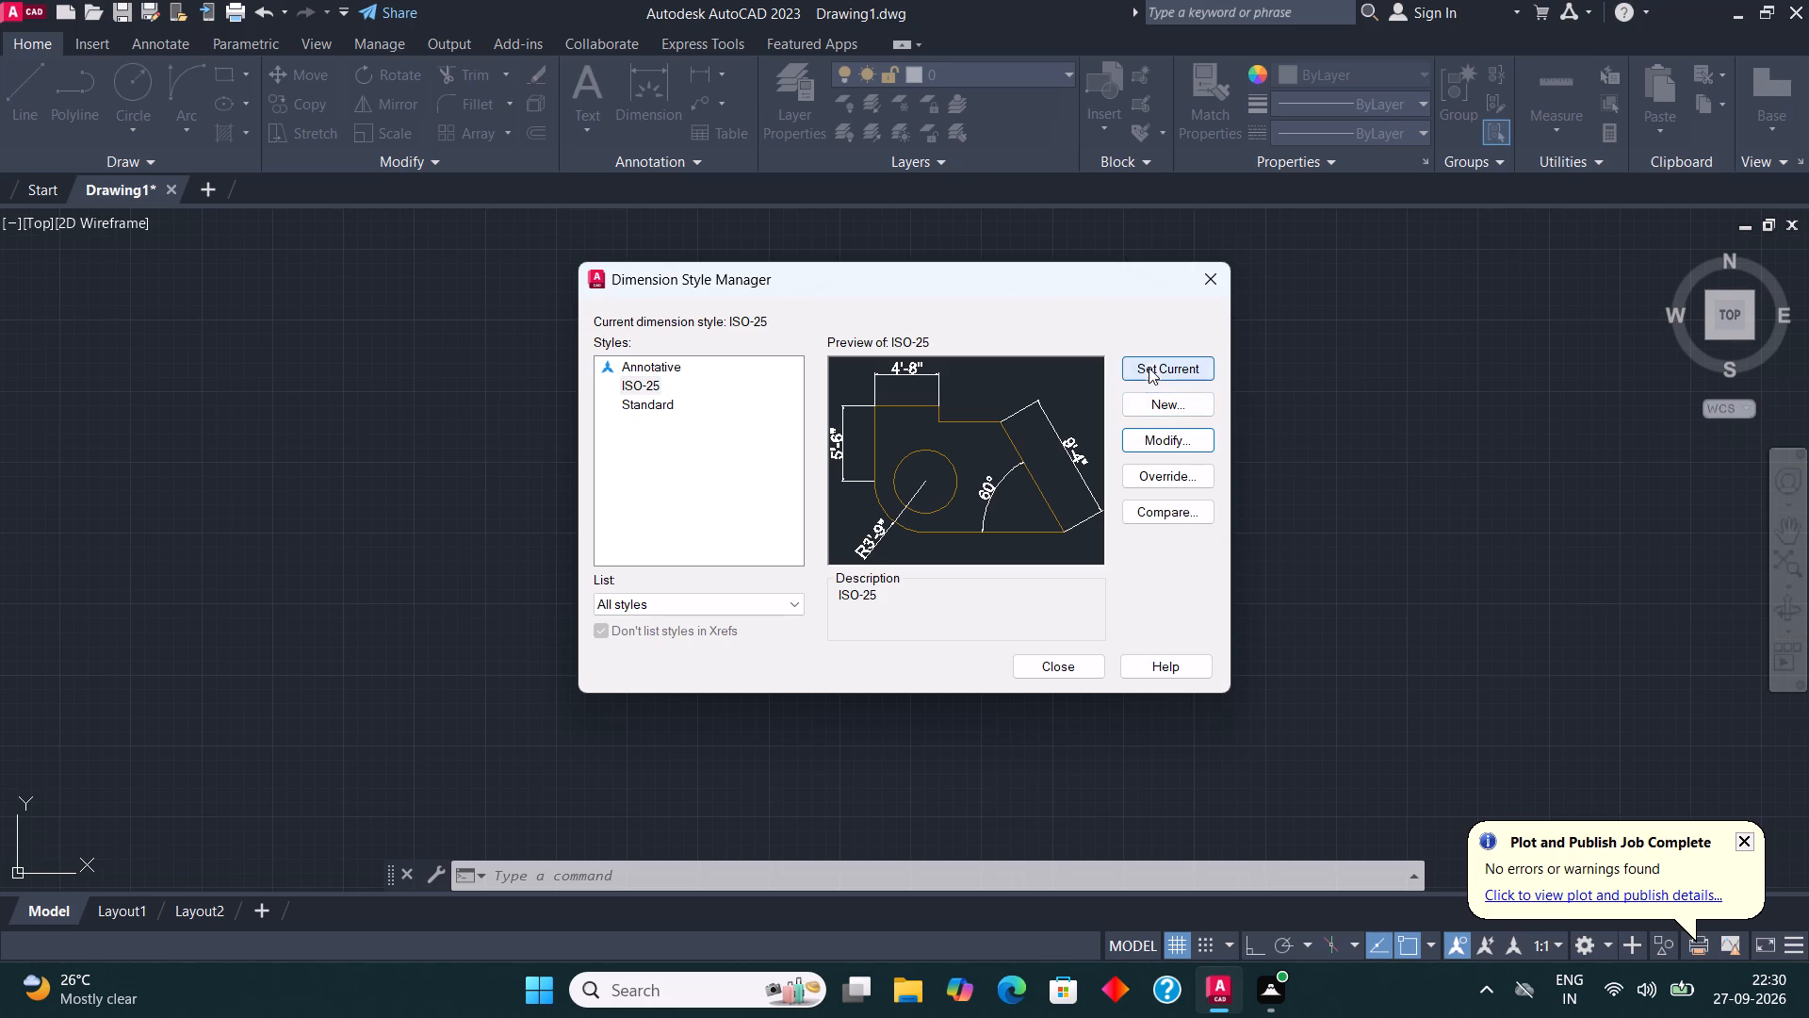
{"action": "left_click", "coordinate": [1149, 368]}
{"action": "left_click", "coordinate": [1048, 671]}
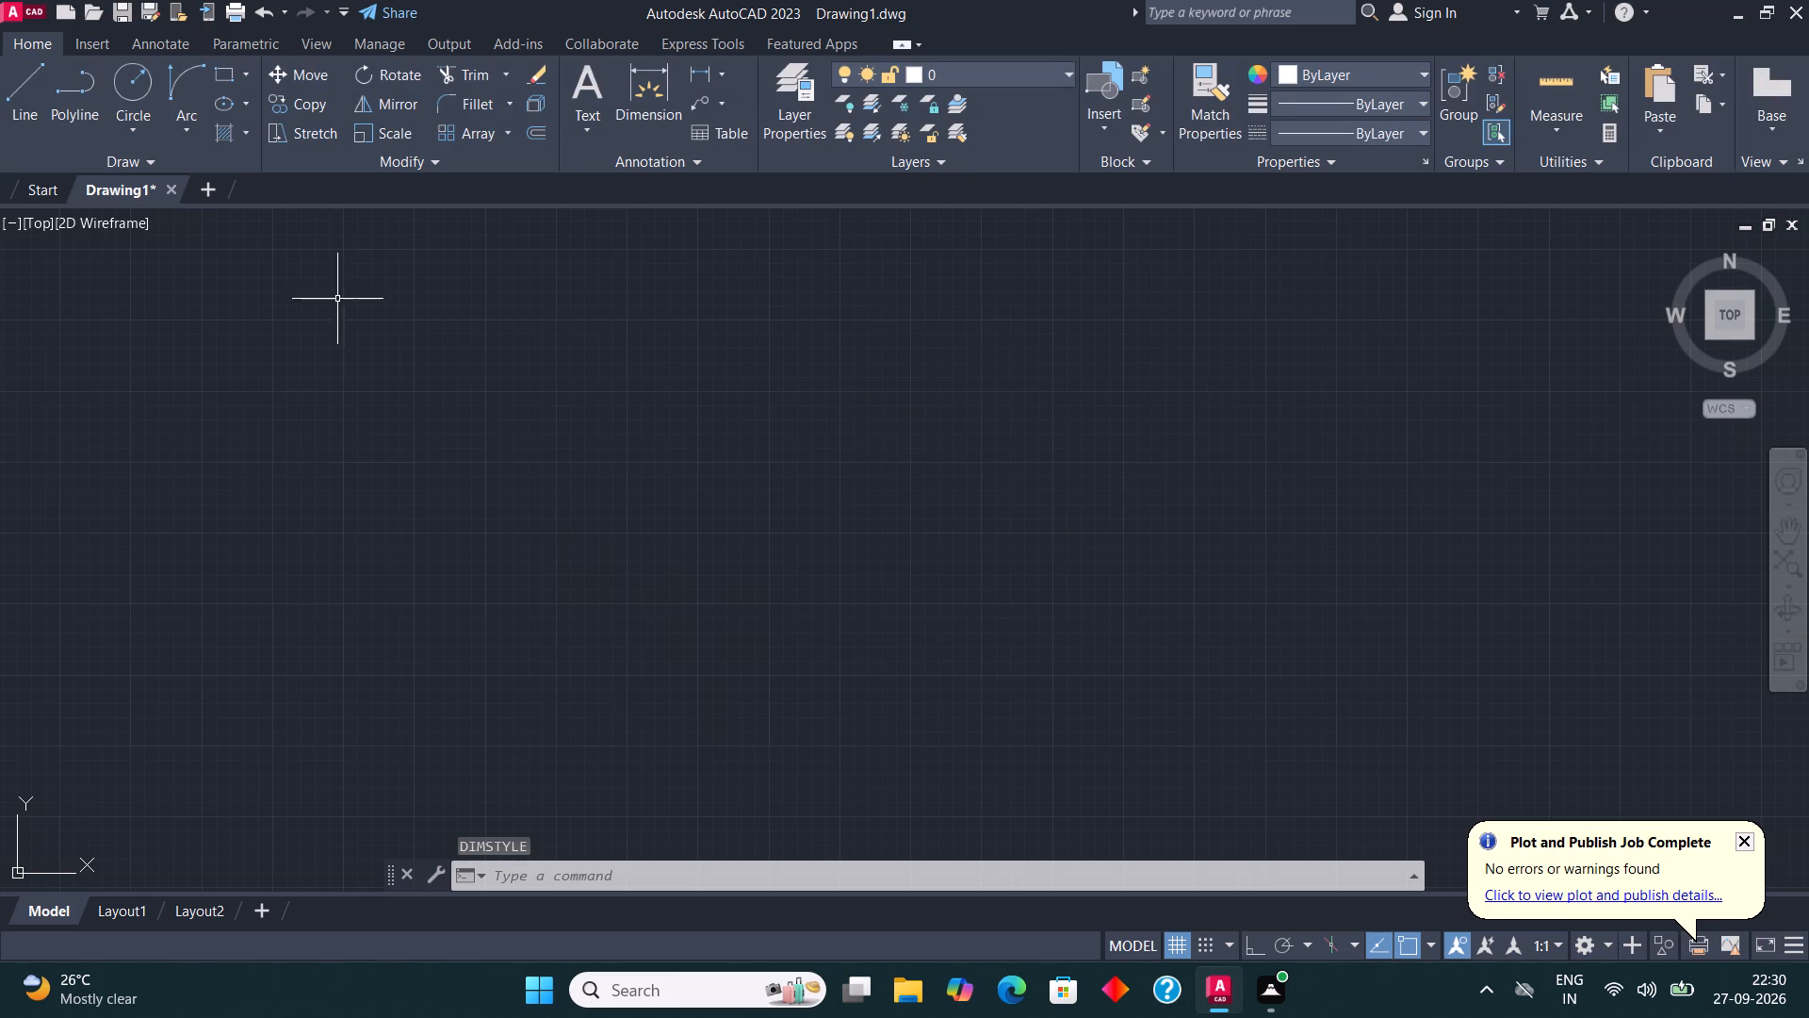
Draw a rectangle 30' wide and 40' high as the building's outer wall outline.
{"action": "left_click", "coordinate": [229, 79]}
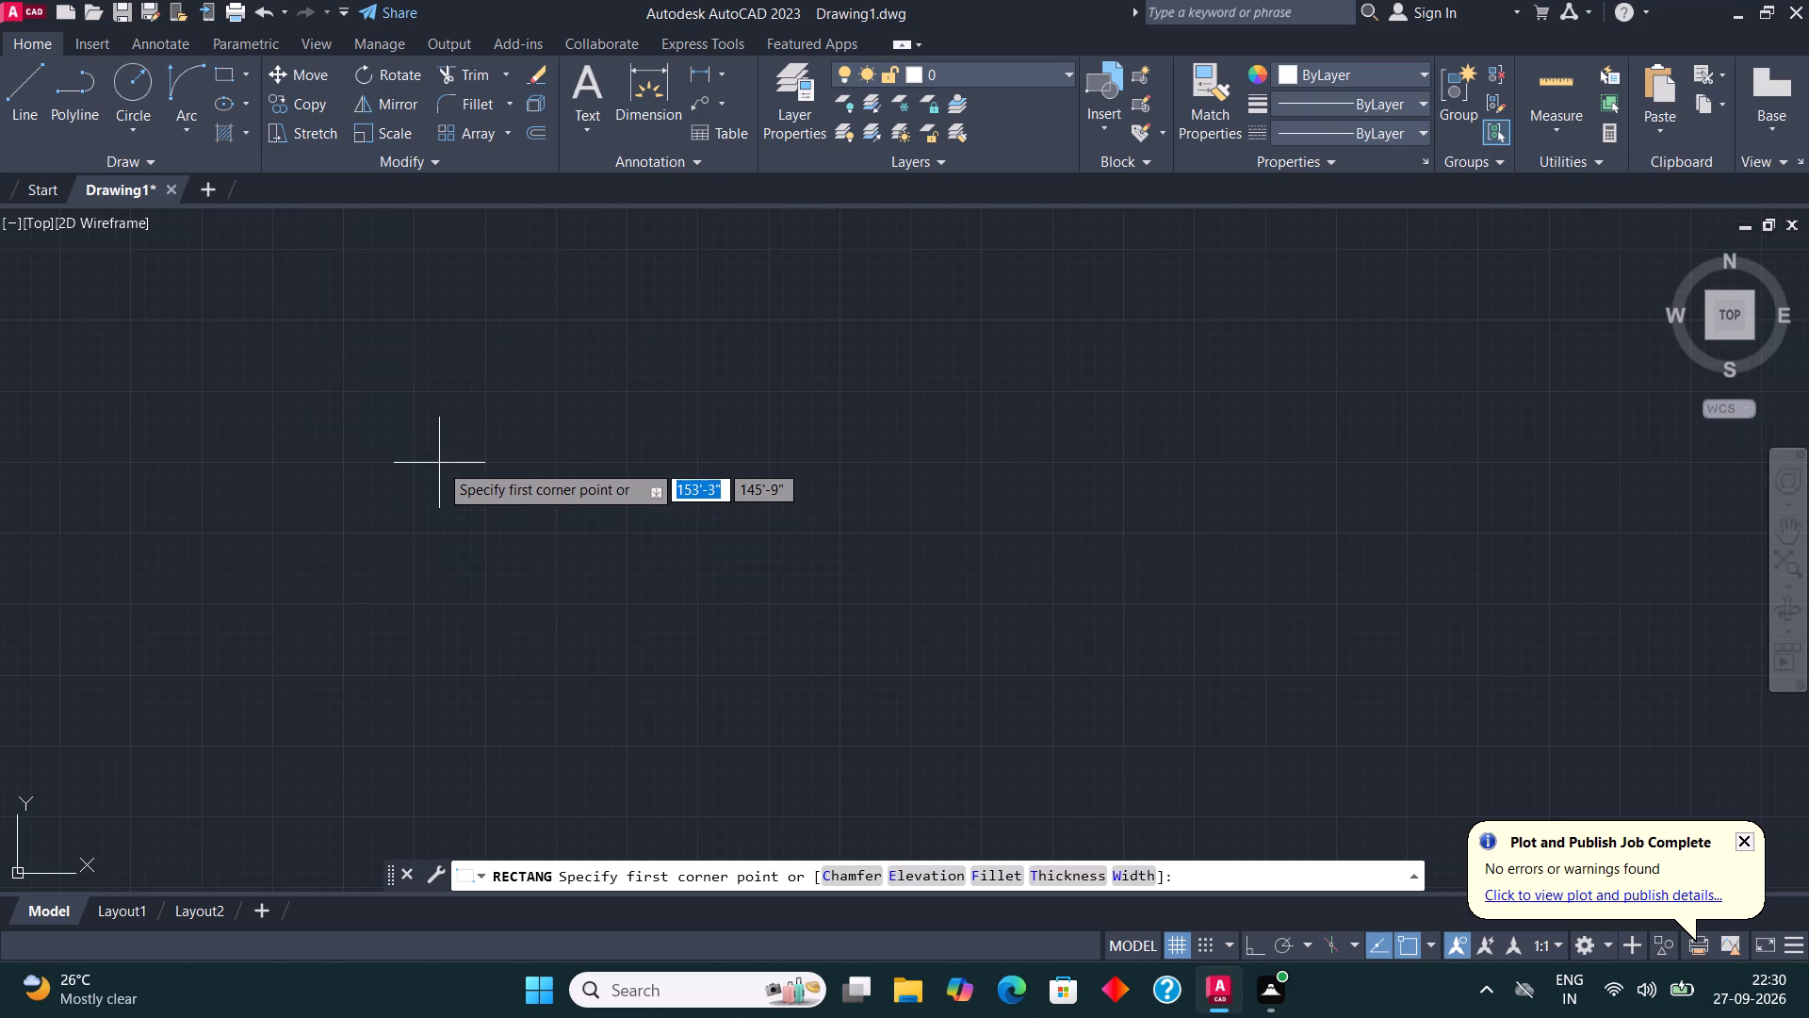
{"action": "left_click", "coordinate": [398, 357]}
{"action": "type", "text": "30',"}
{"action": "type", "text": "40'"}
{"action": "key", "text": "Return"}
{"action": "scroll", "coordinate": [593, 558], "scroll_direction": "down", "scroll_amount": 2}
{"action": "key", "text": "Escape"}
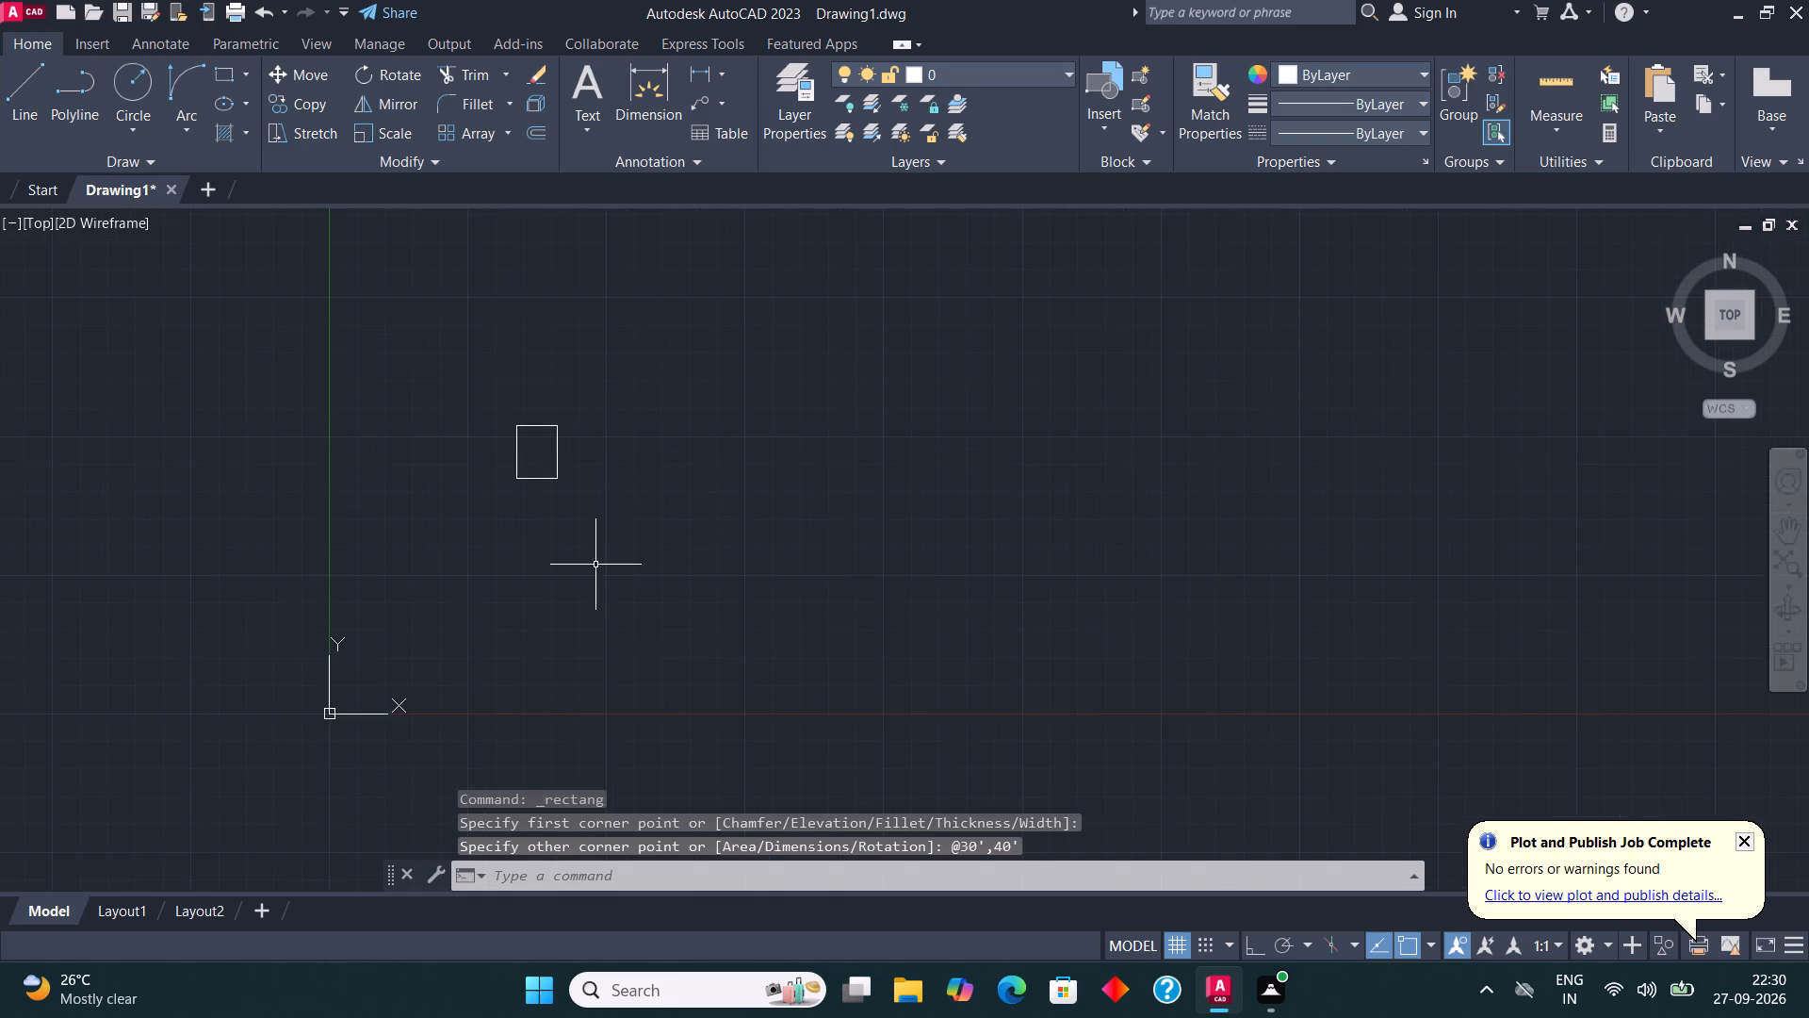
Offset the 30' by 40' rectangle 9" inward to form the outer wall thickness.
{"action": "scroll", "coordinate": [527, 448], "scroll_direction": "up", "scroll_amount": 3}
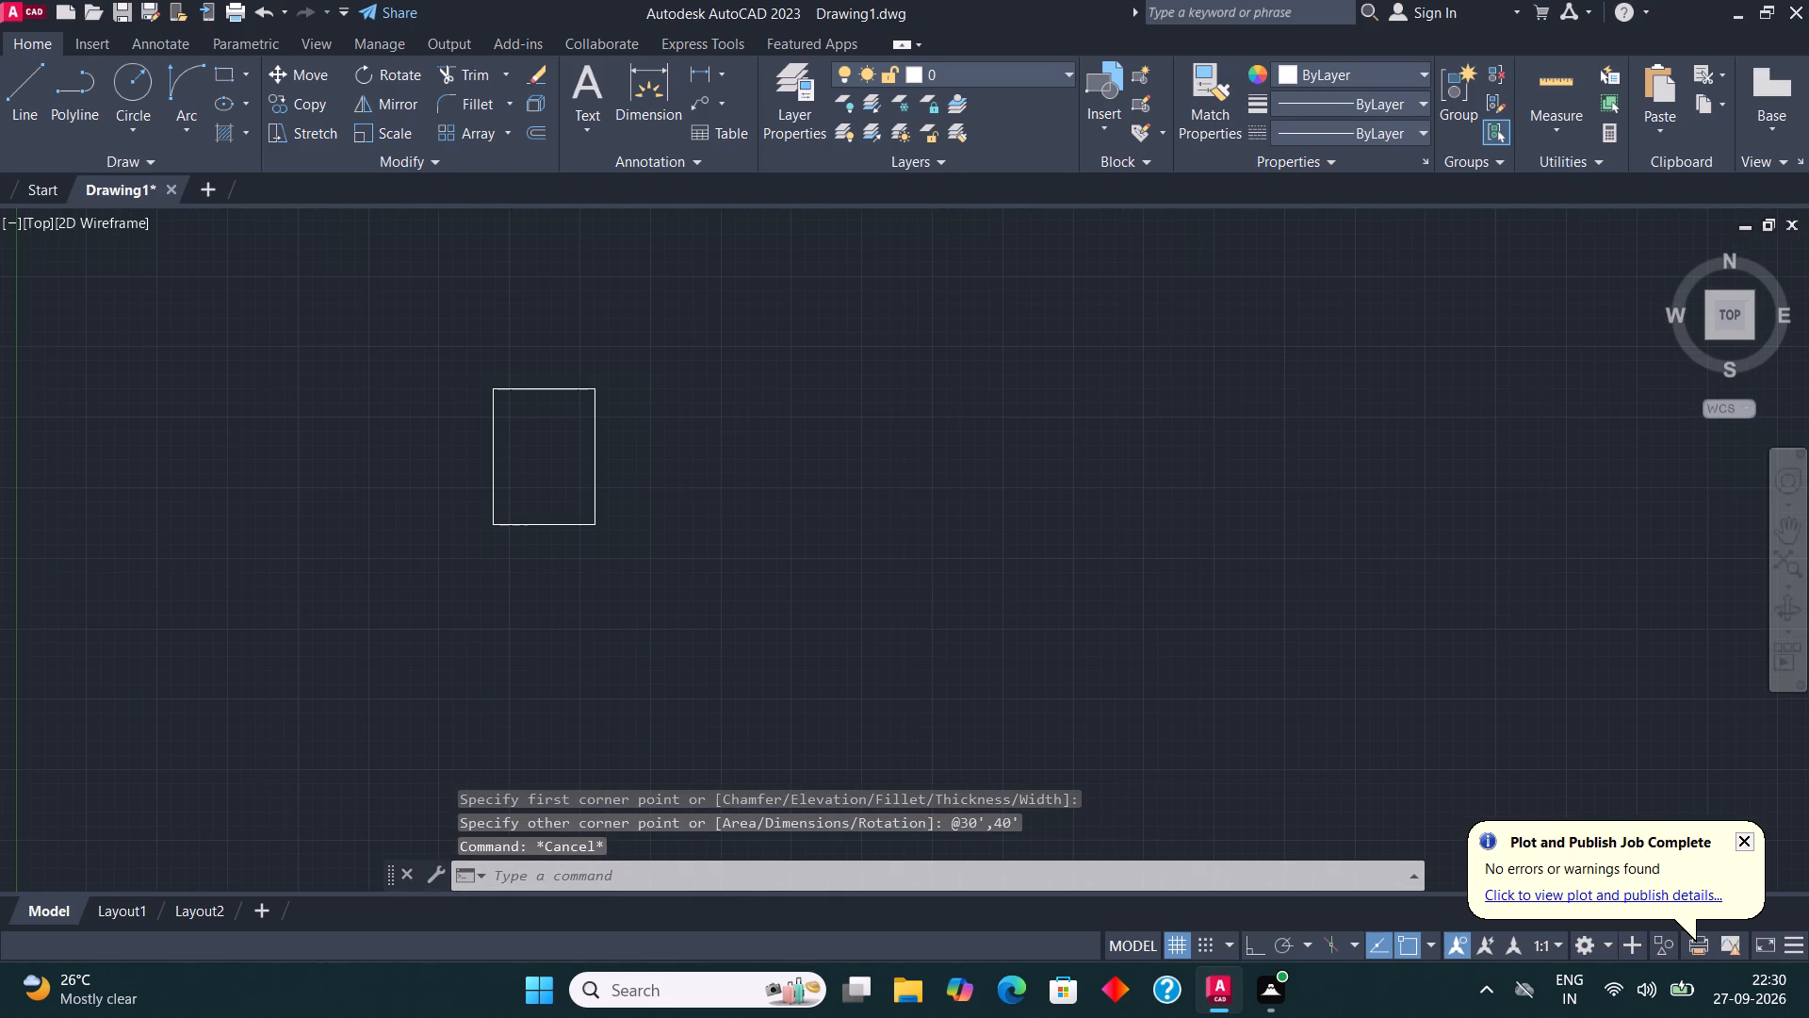
{"action": "left_click", "coordinate": [527, 448]}
{"action": "left_click", "coordinate": [435, 384]}
{"action": "left_click", "coordinate": [531, 138]}
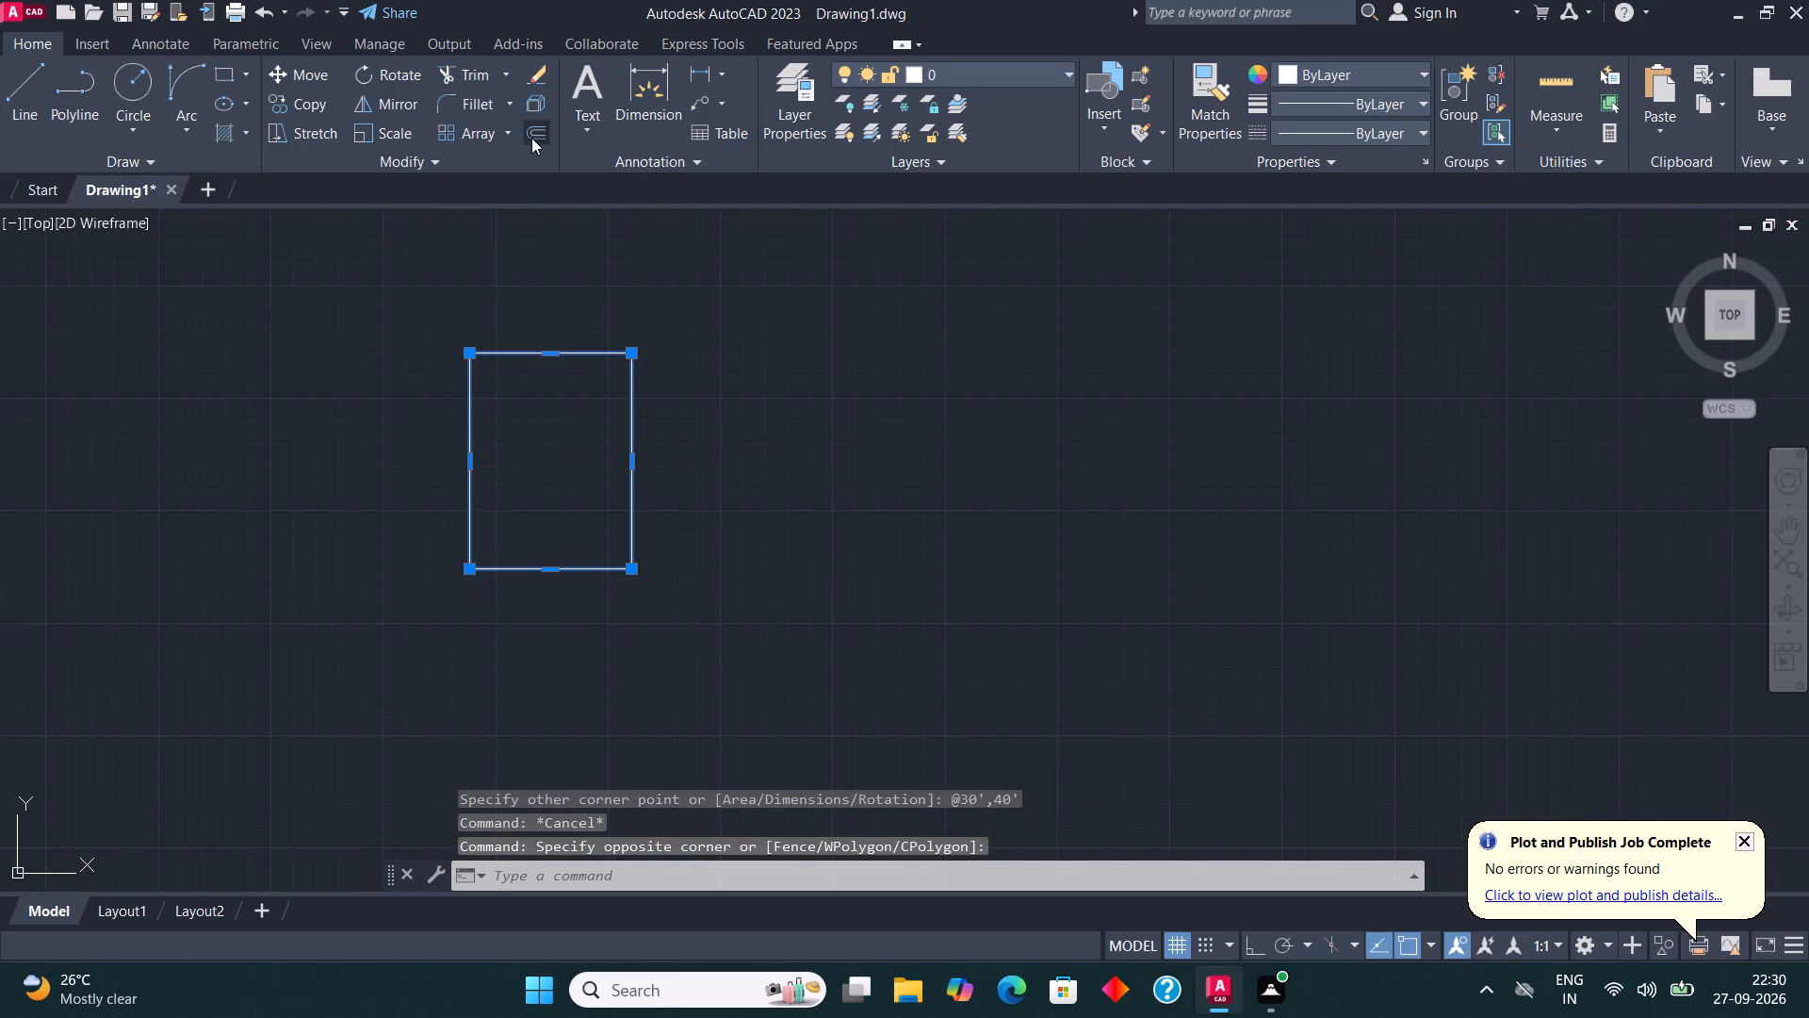
{"action": "left_click", "coordinate": [522, 357]}
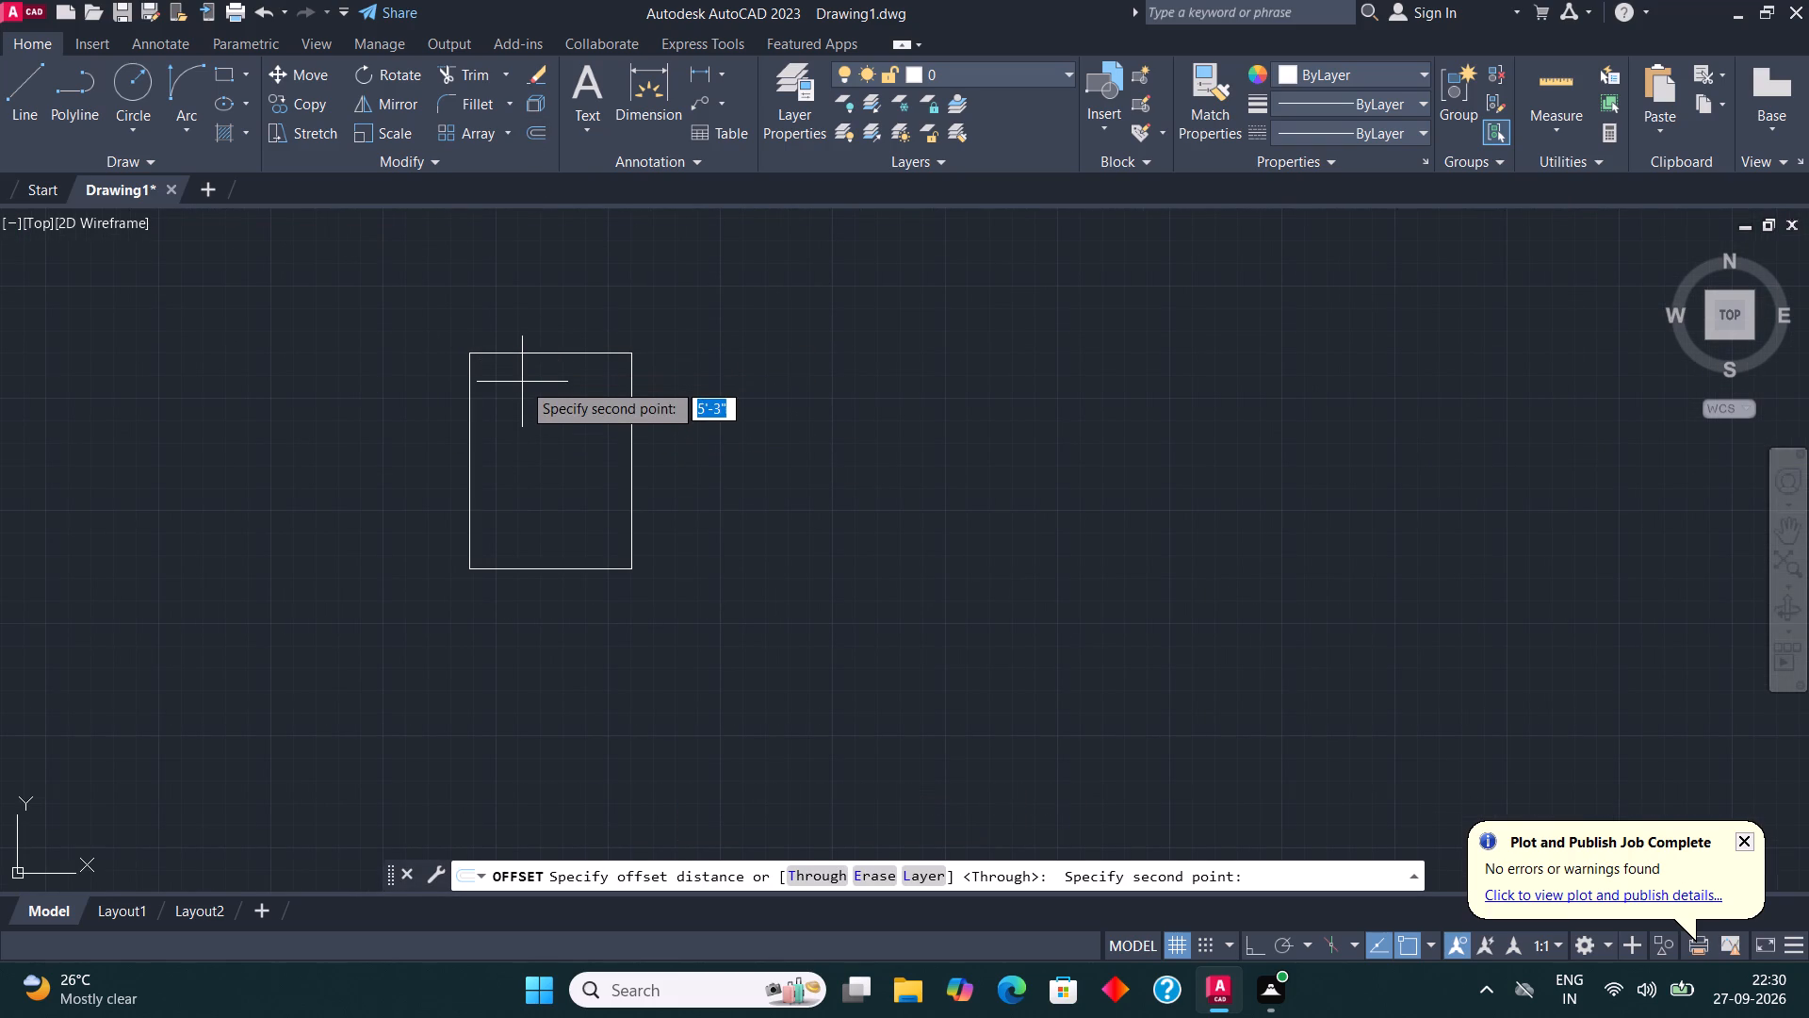
{"action": "type", "text": "9\""}
{"action": "key", "text": "Return"}
{"action": "left_click", "coordinate": [522, 382]}
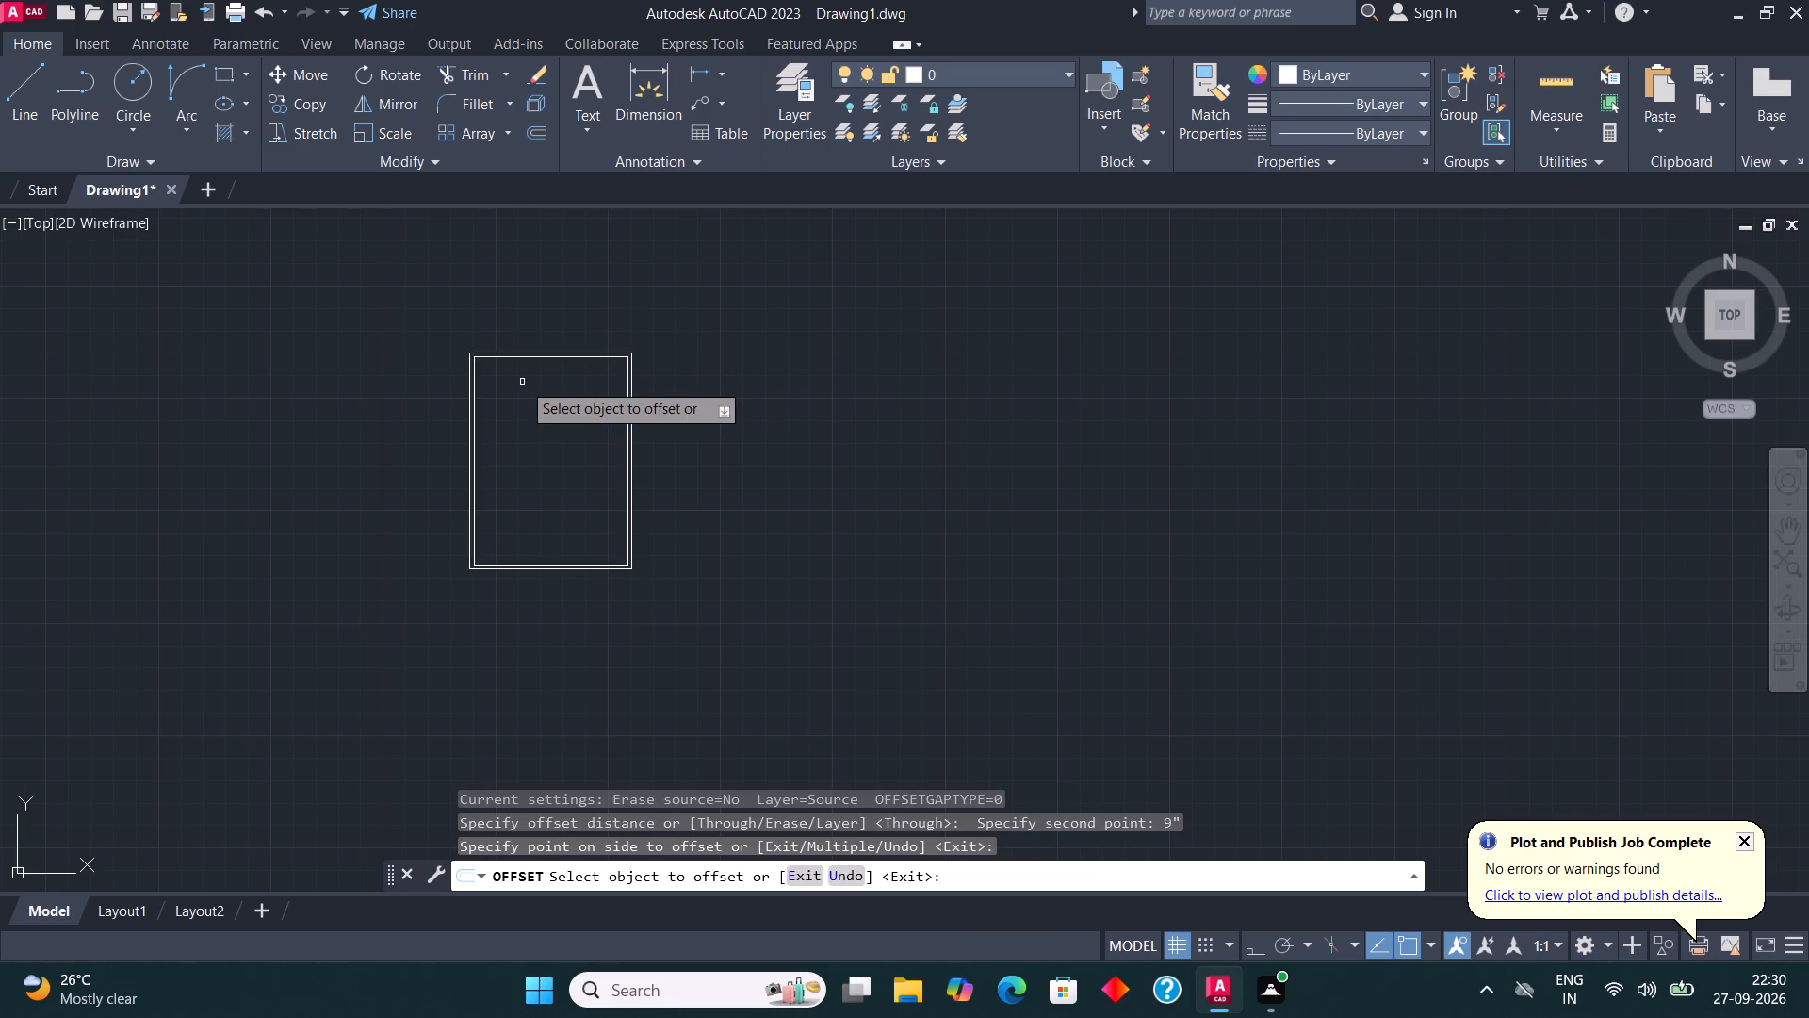
{"action": "key", "text": "Escape"}
With Ortho on, draw connected lines from the inner outline's top-left corner: 12' right, 11' down and 12' back left.
{"action": "scroll", "coordinate": [505, 336], "scroll_direction": "up", "scroll_amount": 3}
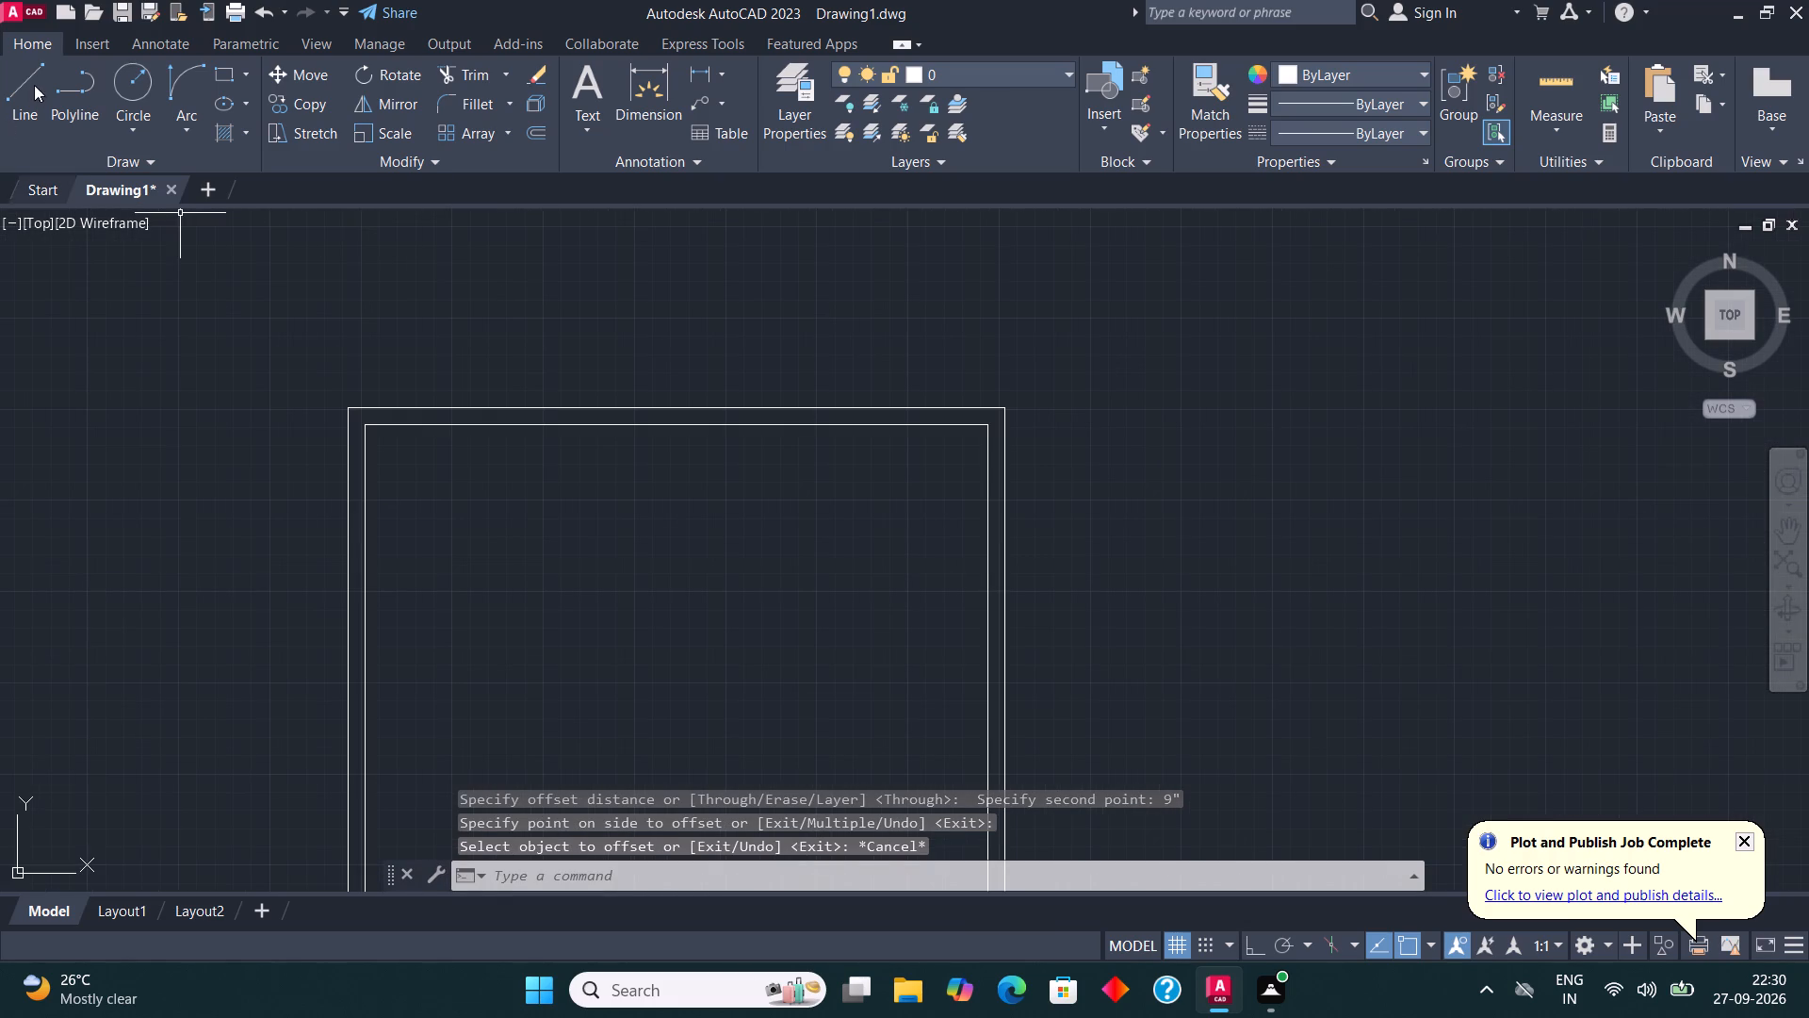
{"action": "left_click", "coordinate": [34, 85]}
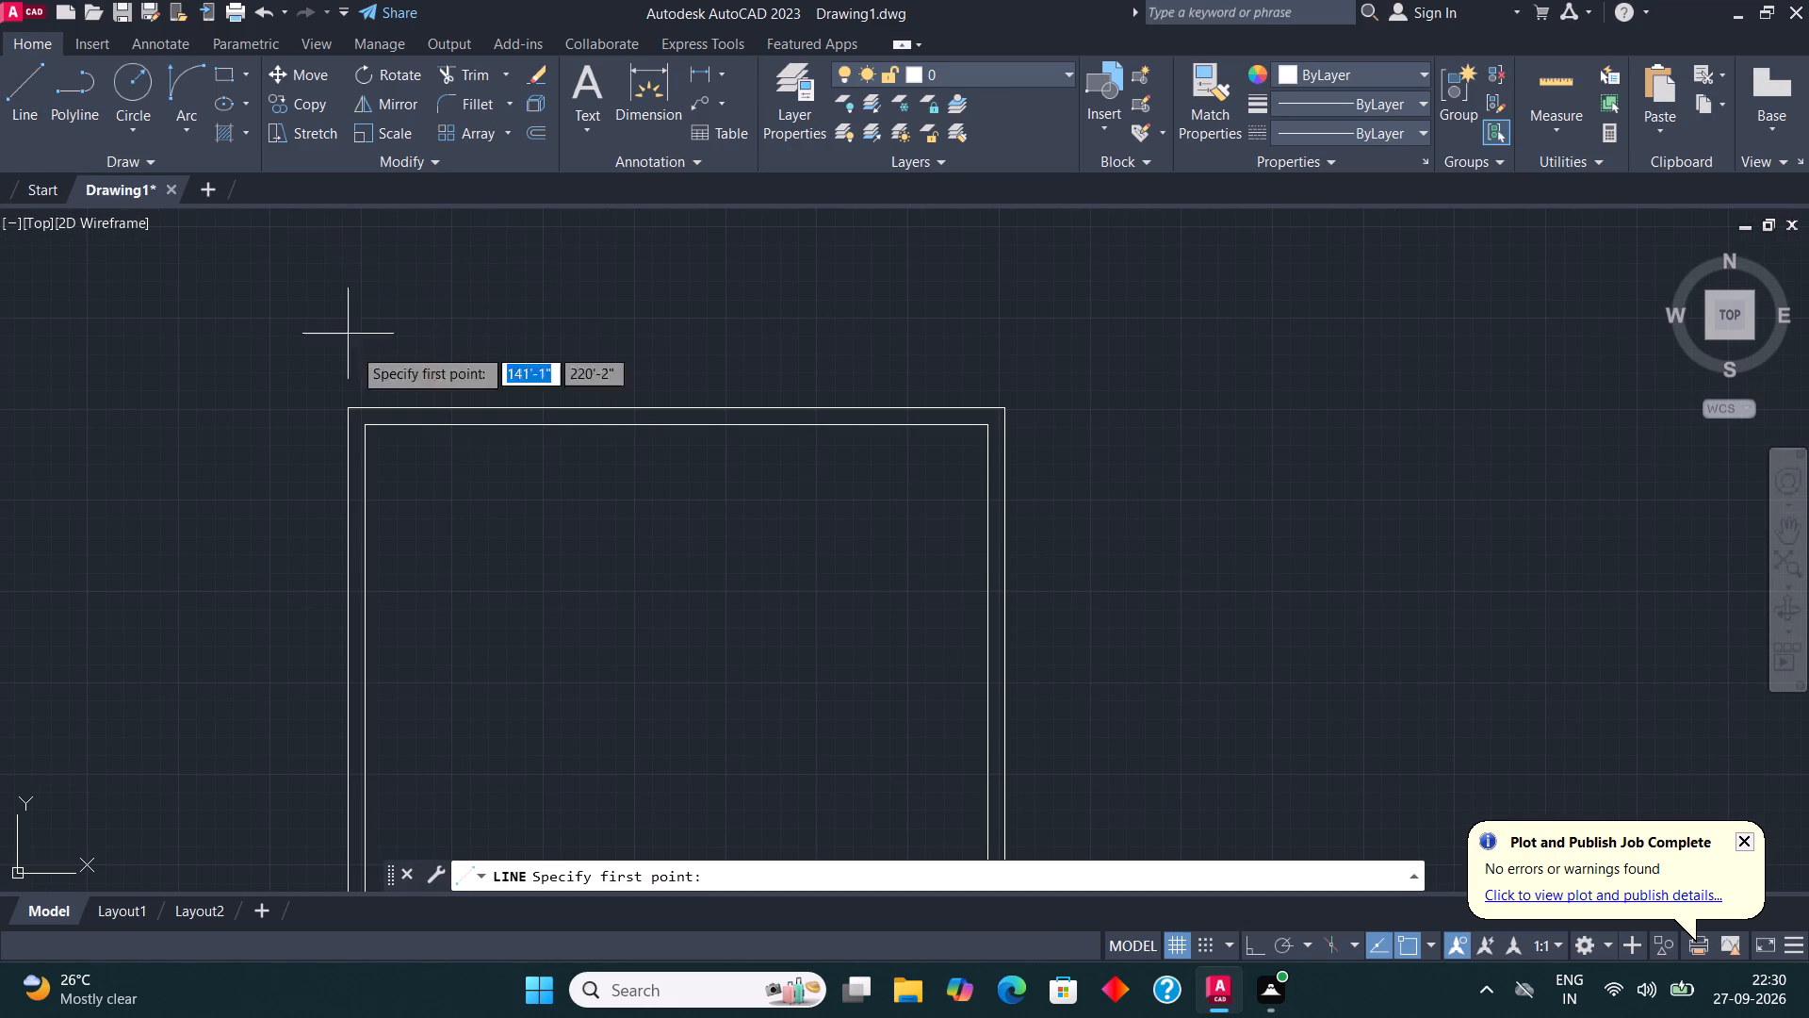
{"action": "left_click", "coordinate": [363, 421]}
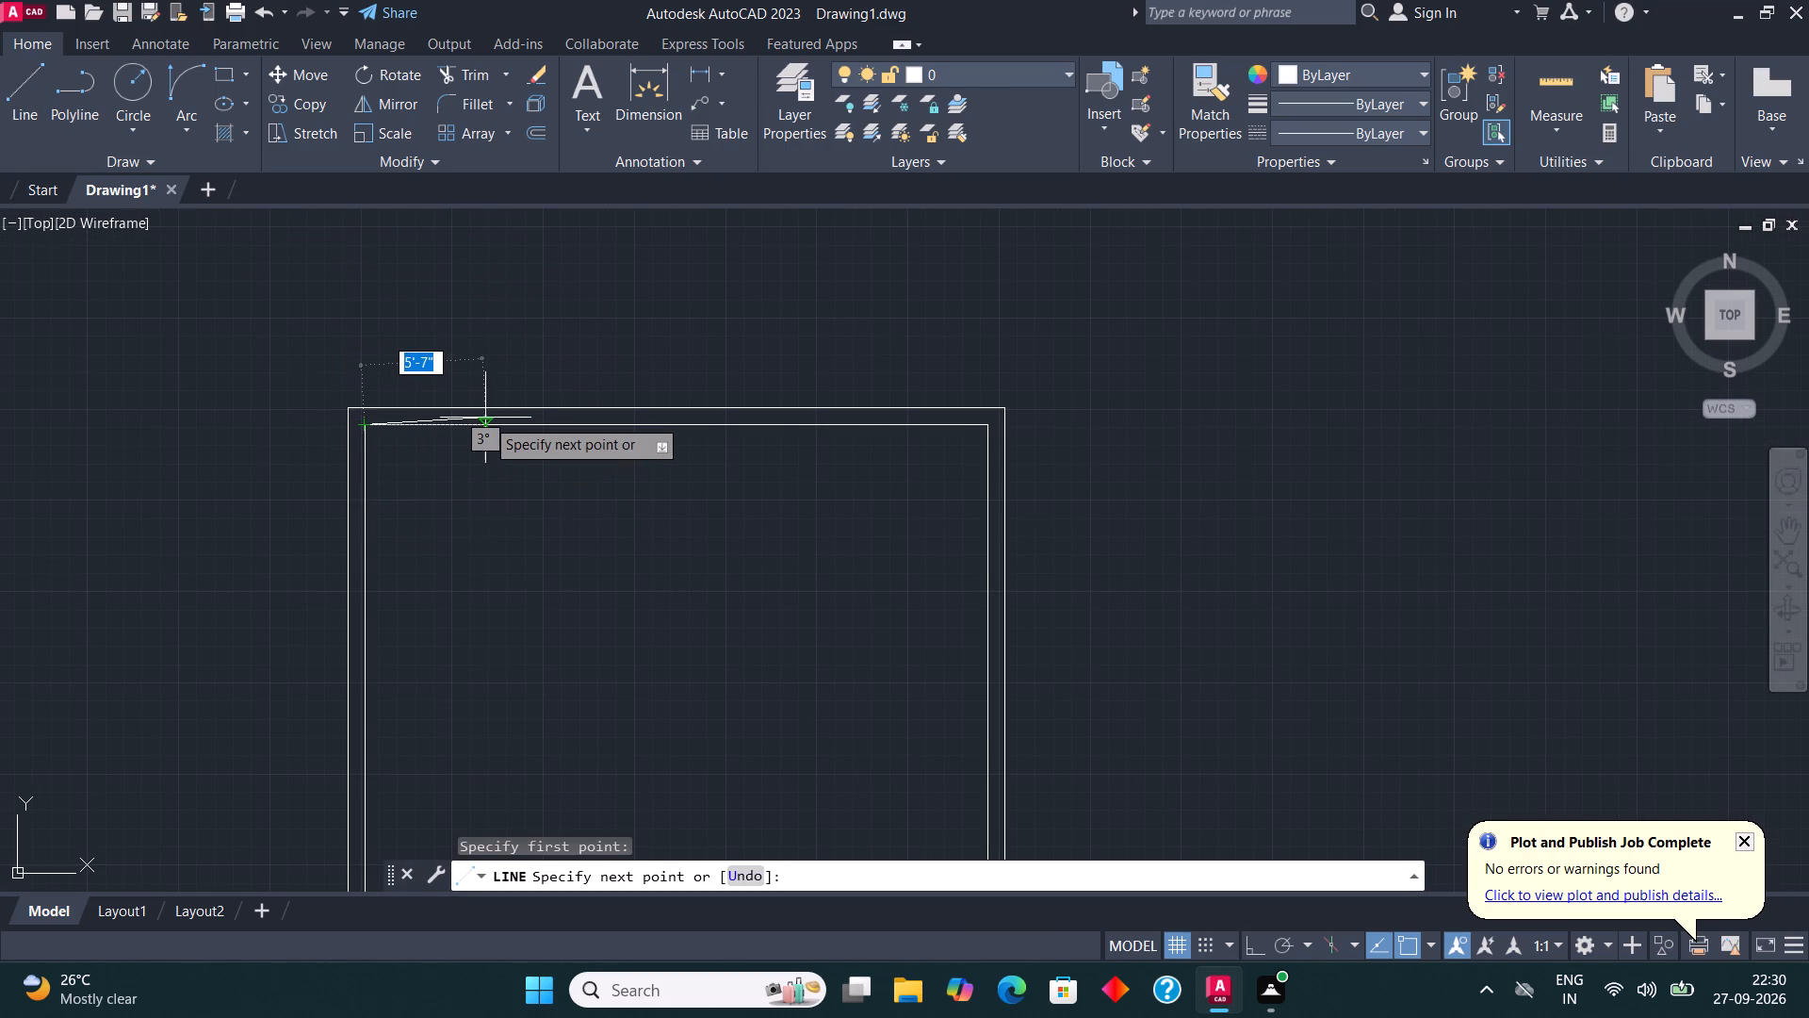
{"action": "key", "text": "F8"}
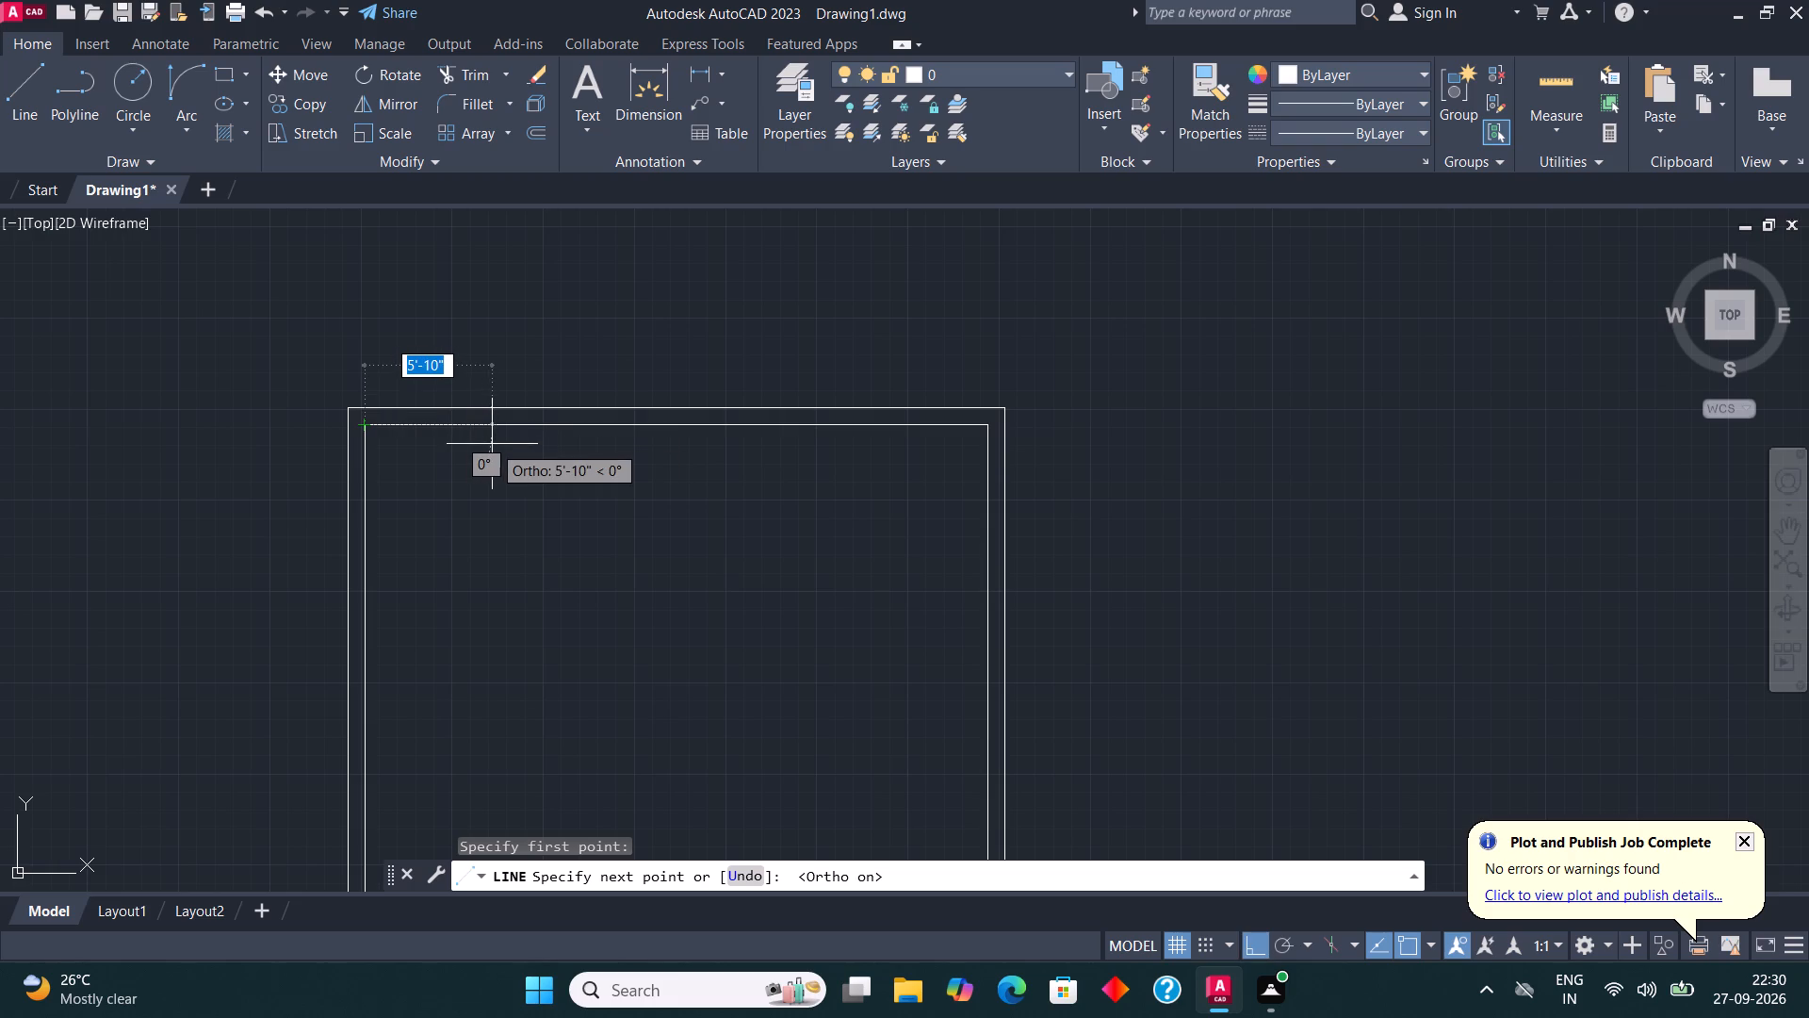
{"action": "type", "text": "12'"}
{"action": "key", "text": "Return"}
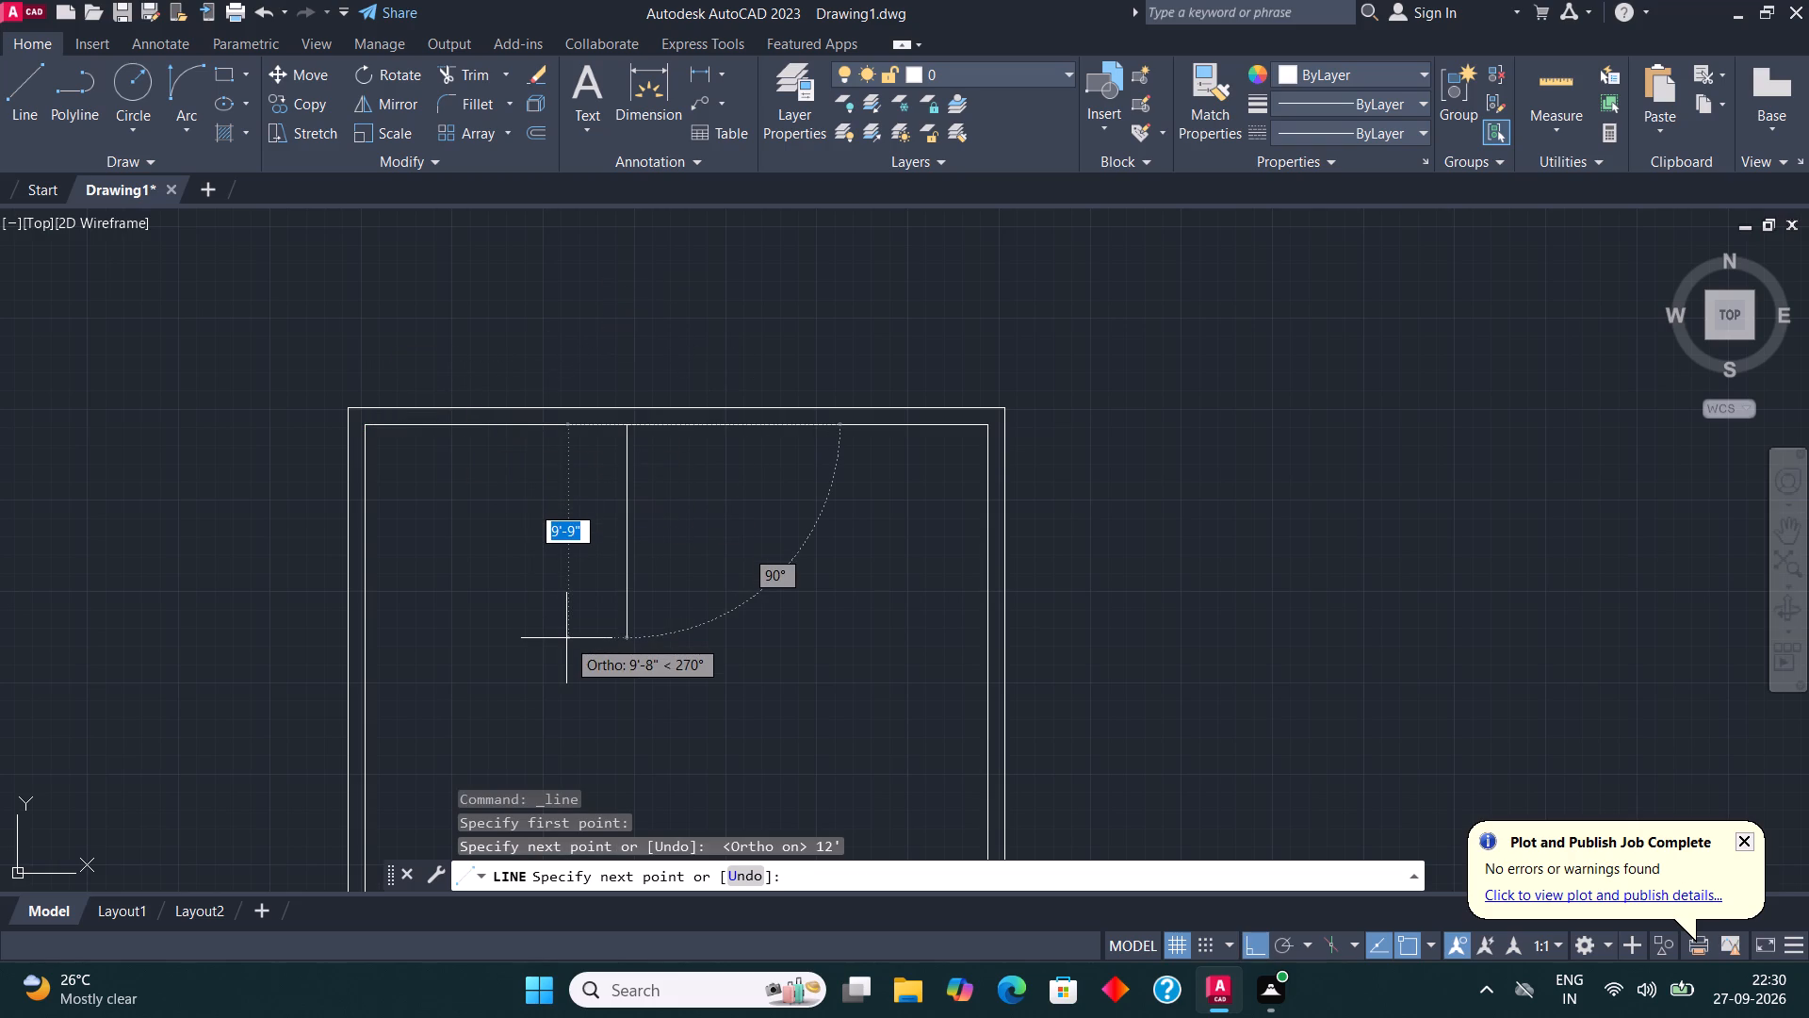
{"action": "type", "text": "11'"}
{"action": "key", "text": "Return"}
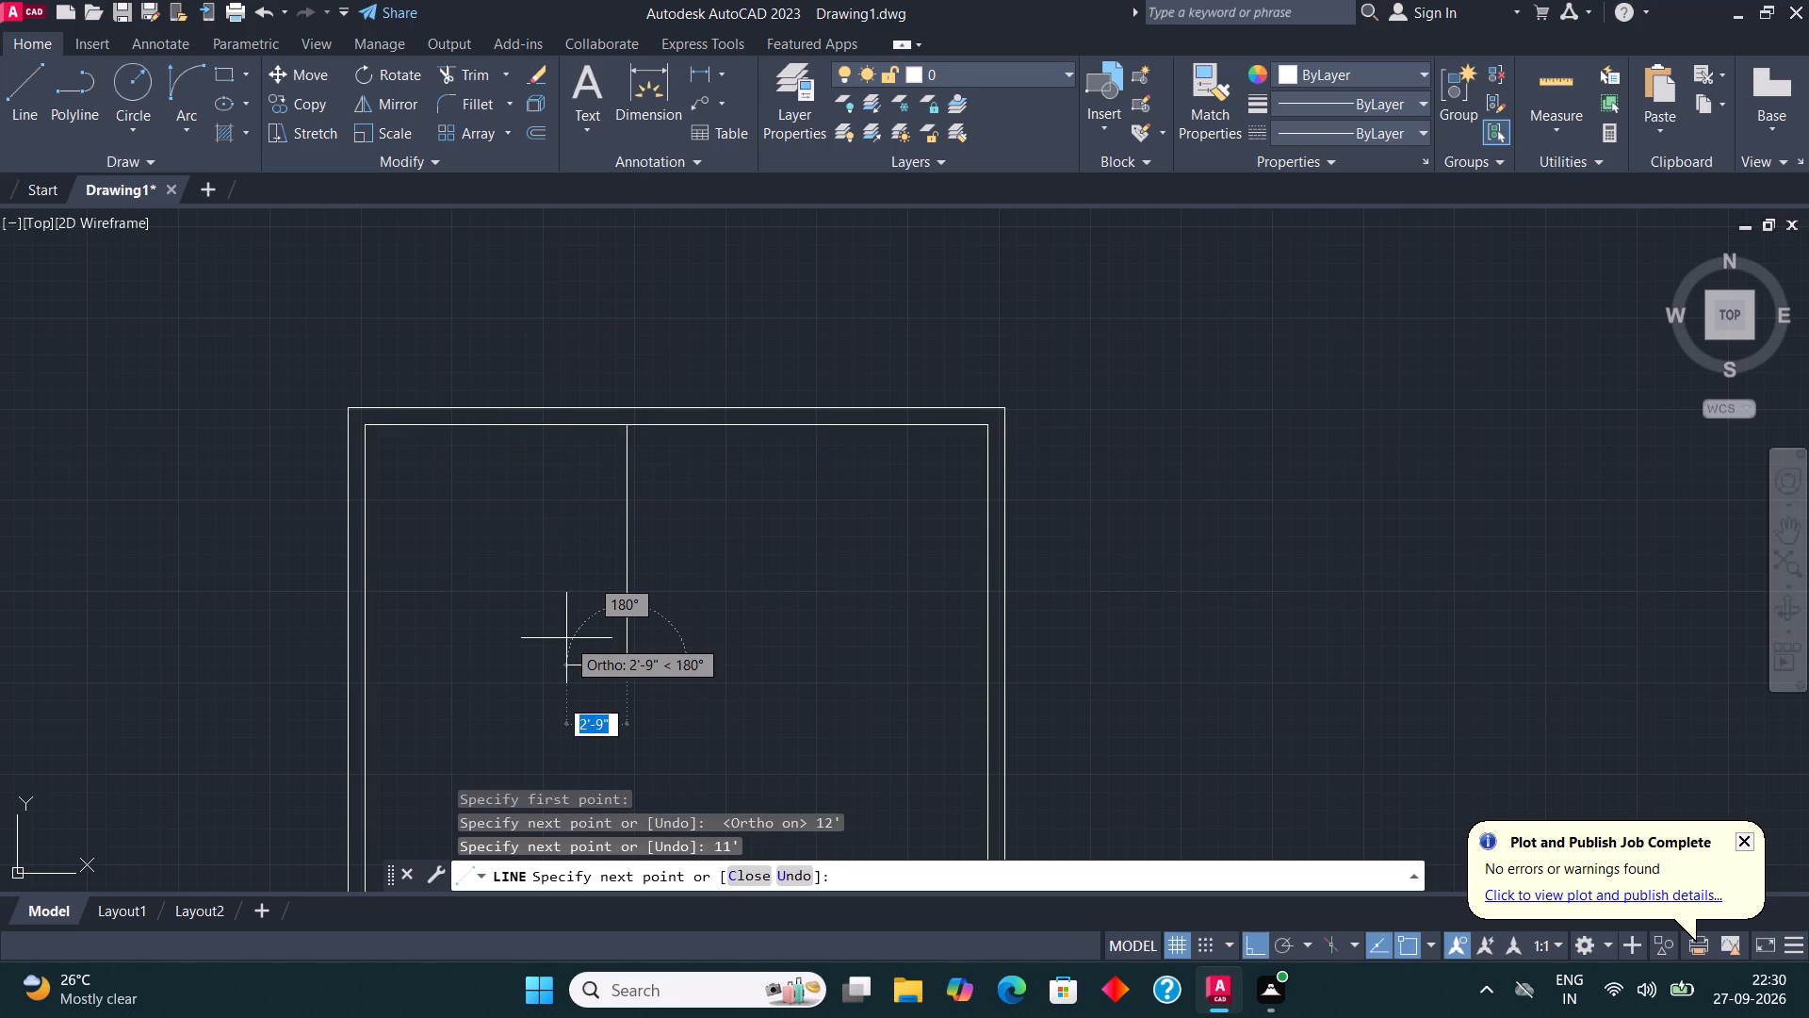
{"action": "type", "text": "12'"}
{"action": "key", "text": "Return"}
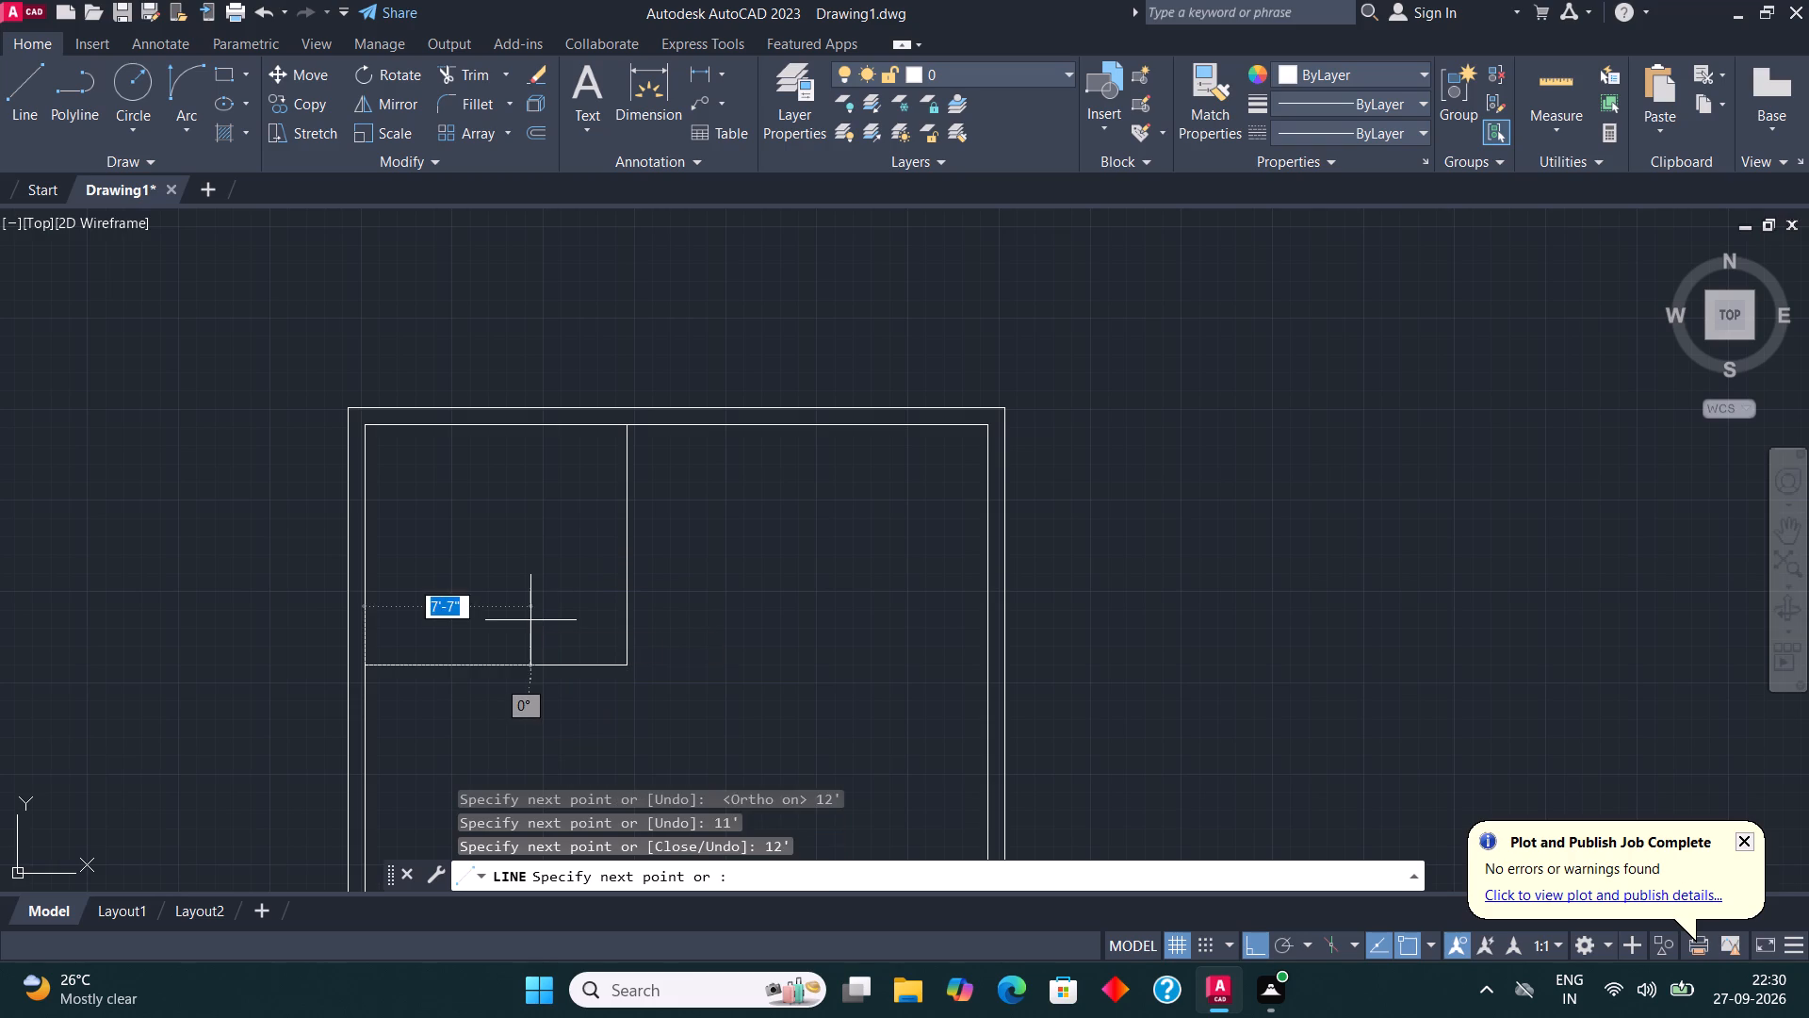
{"action": "key", "text": "Escape"}
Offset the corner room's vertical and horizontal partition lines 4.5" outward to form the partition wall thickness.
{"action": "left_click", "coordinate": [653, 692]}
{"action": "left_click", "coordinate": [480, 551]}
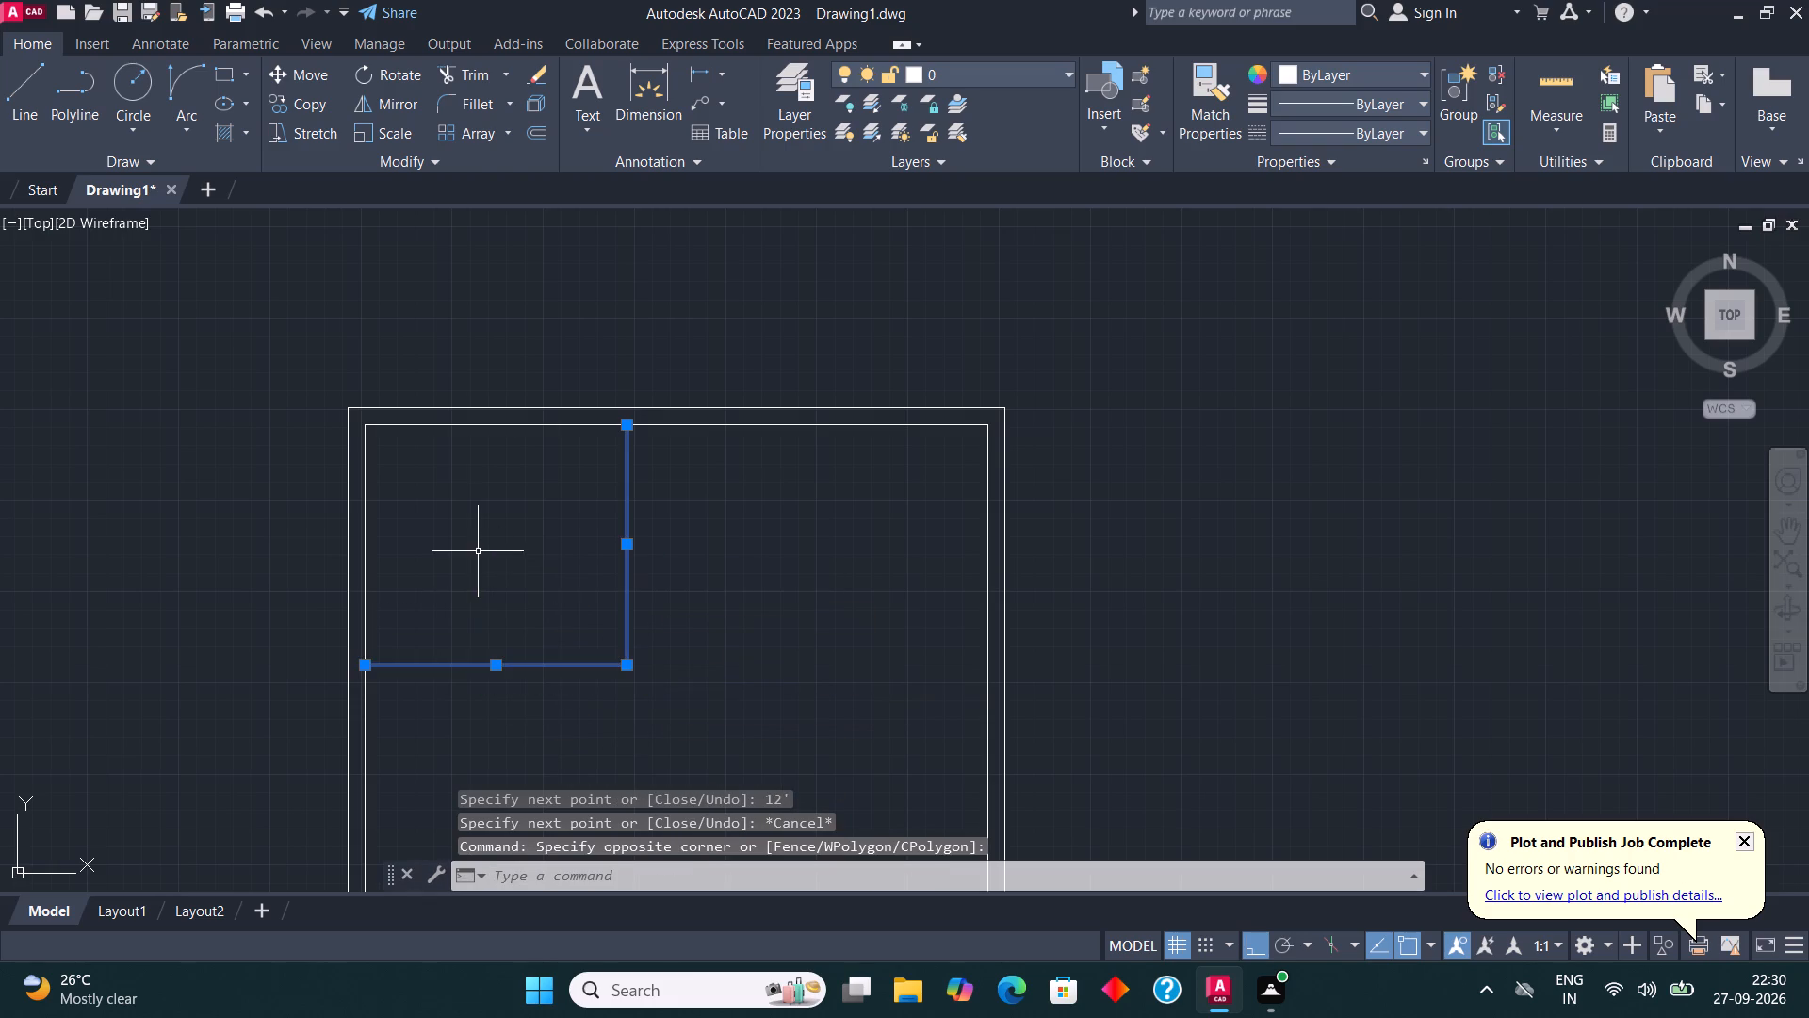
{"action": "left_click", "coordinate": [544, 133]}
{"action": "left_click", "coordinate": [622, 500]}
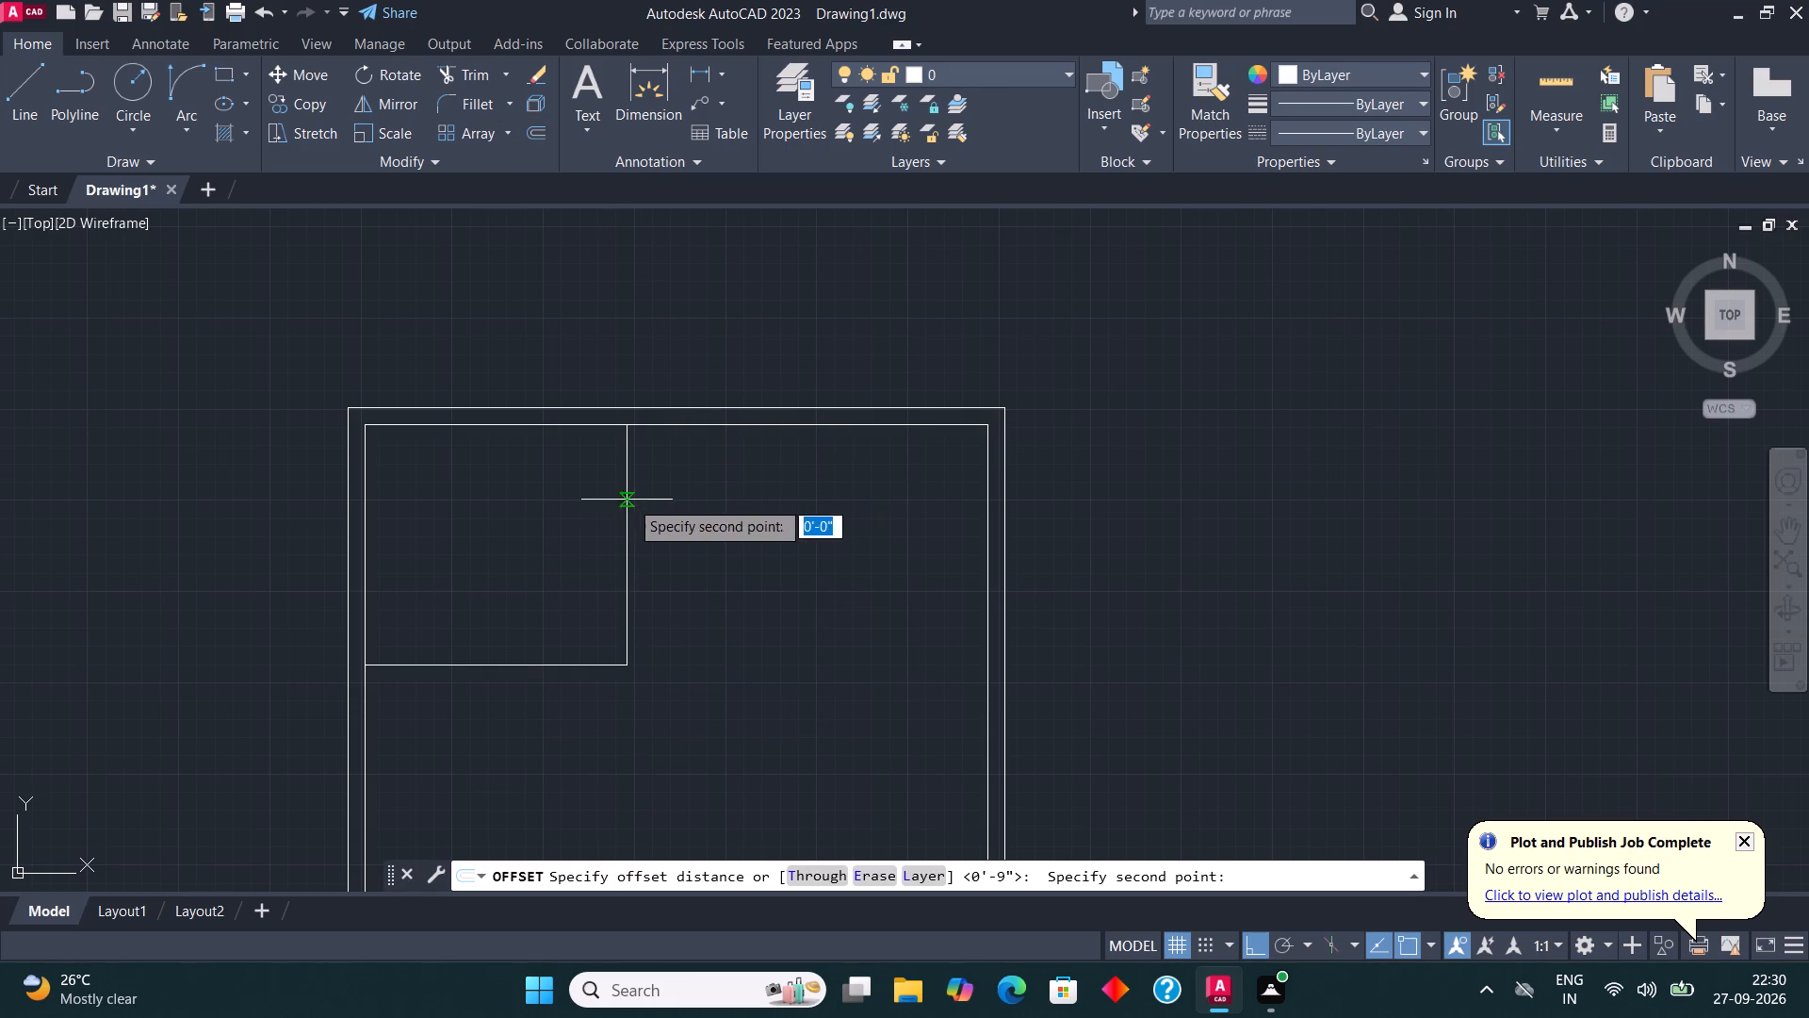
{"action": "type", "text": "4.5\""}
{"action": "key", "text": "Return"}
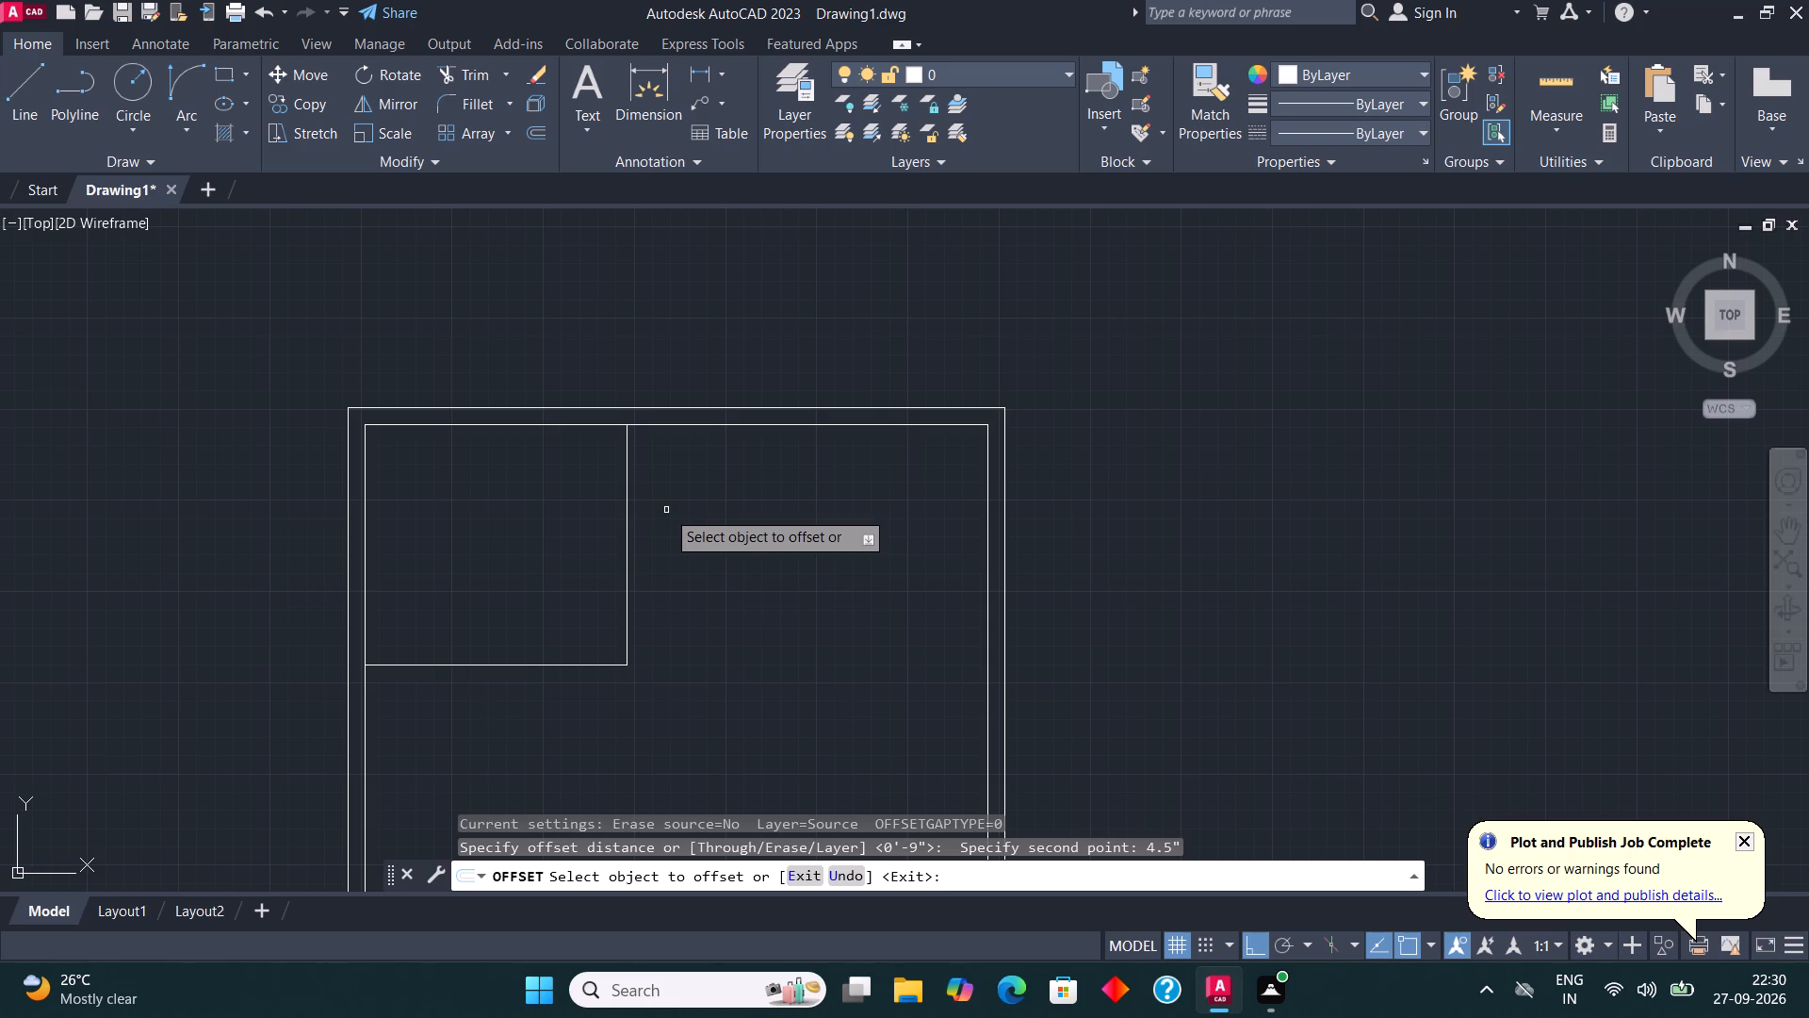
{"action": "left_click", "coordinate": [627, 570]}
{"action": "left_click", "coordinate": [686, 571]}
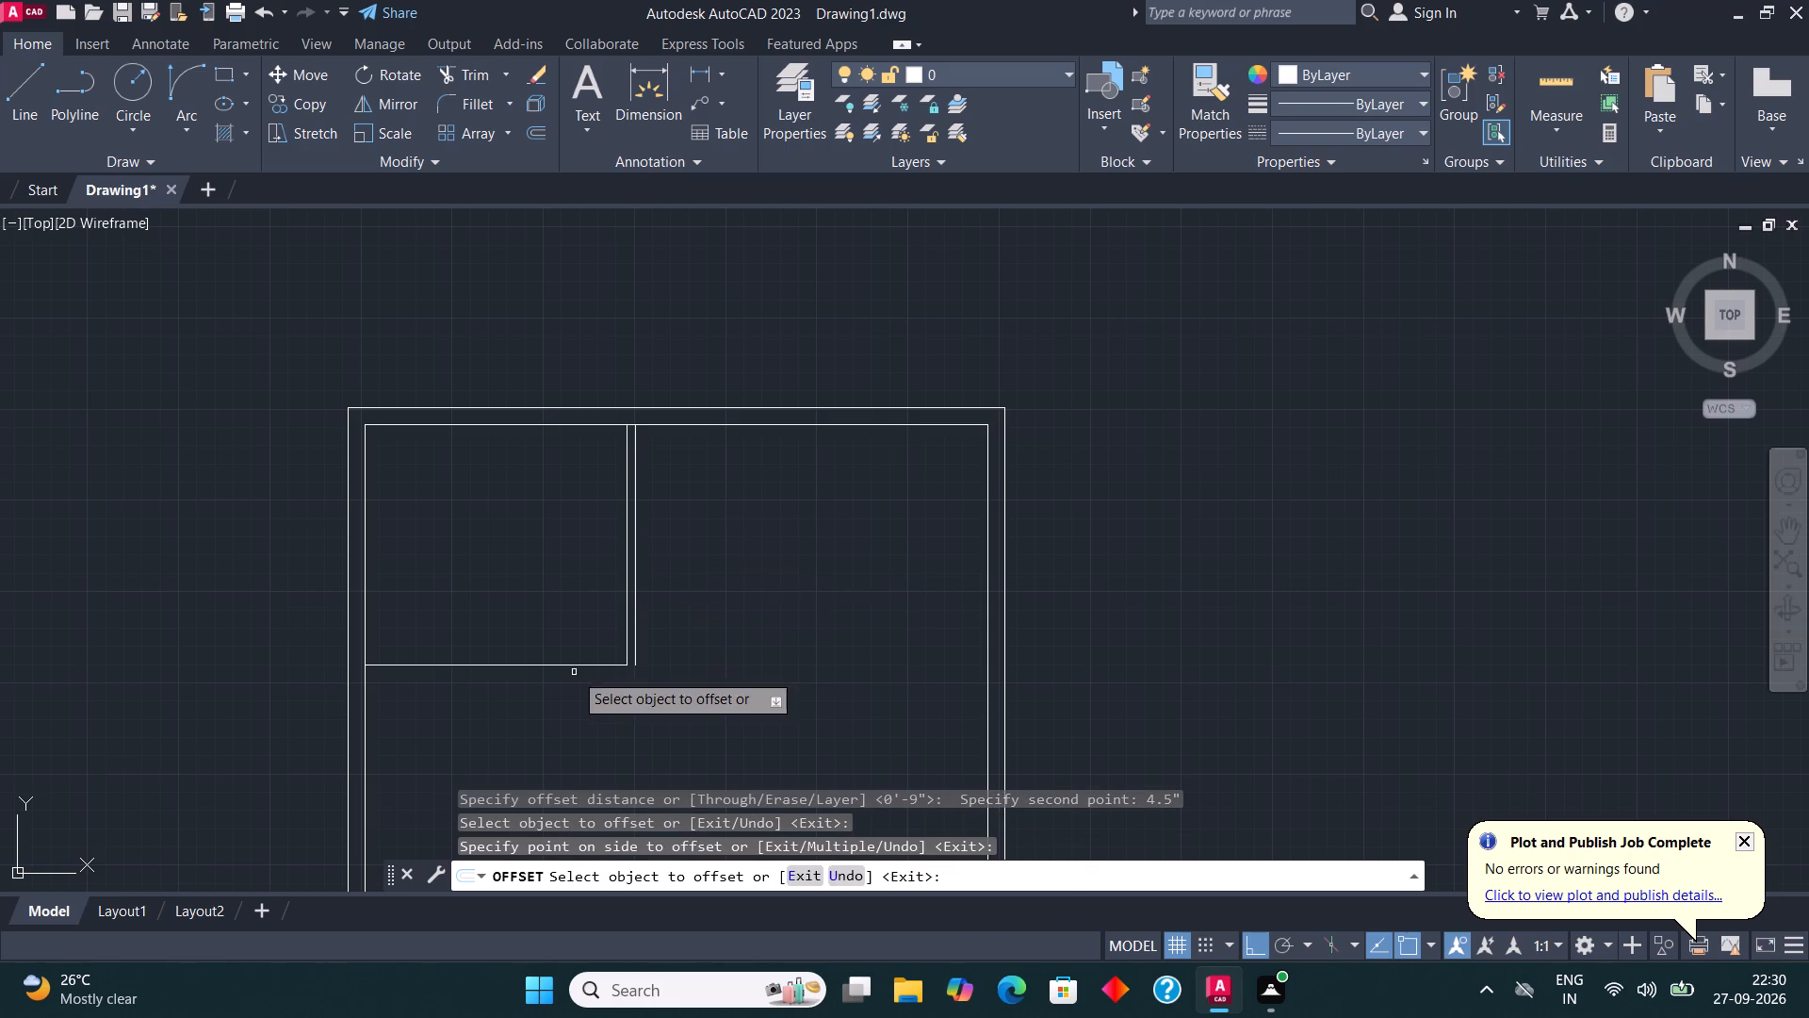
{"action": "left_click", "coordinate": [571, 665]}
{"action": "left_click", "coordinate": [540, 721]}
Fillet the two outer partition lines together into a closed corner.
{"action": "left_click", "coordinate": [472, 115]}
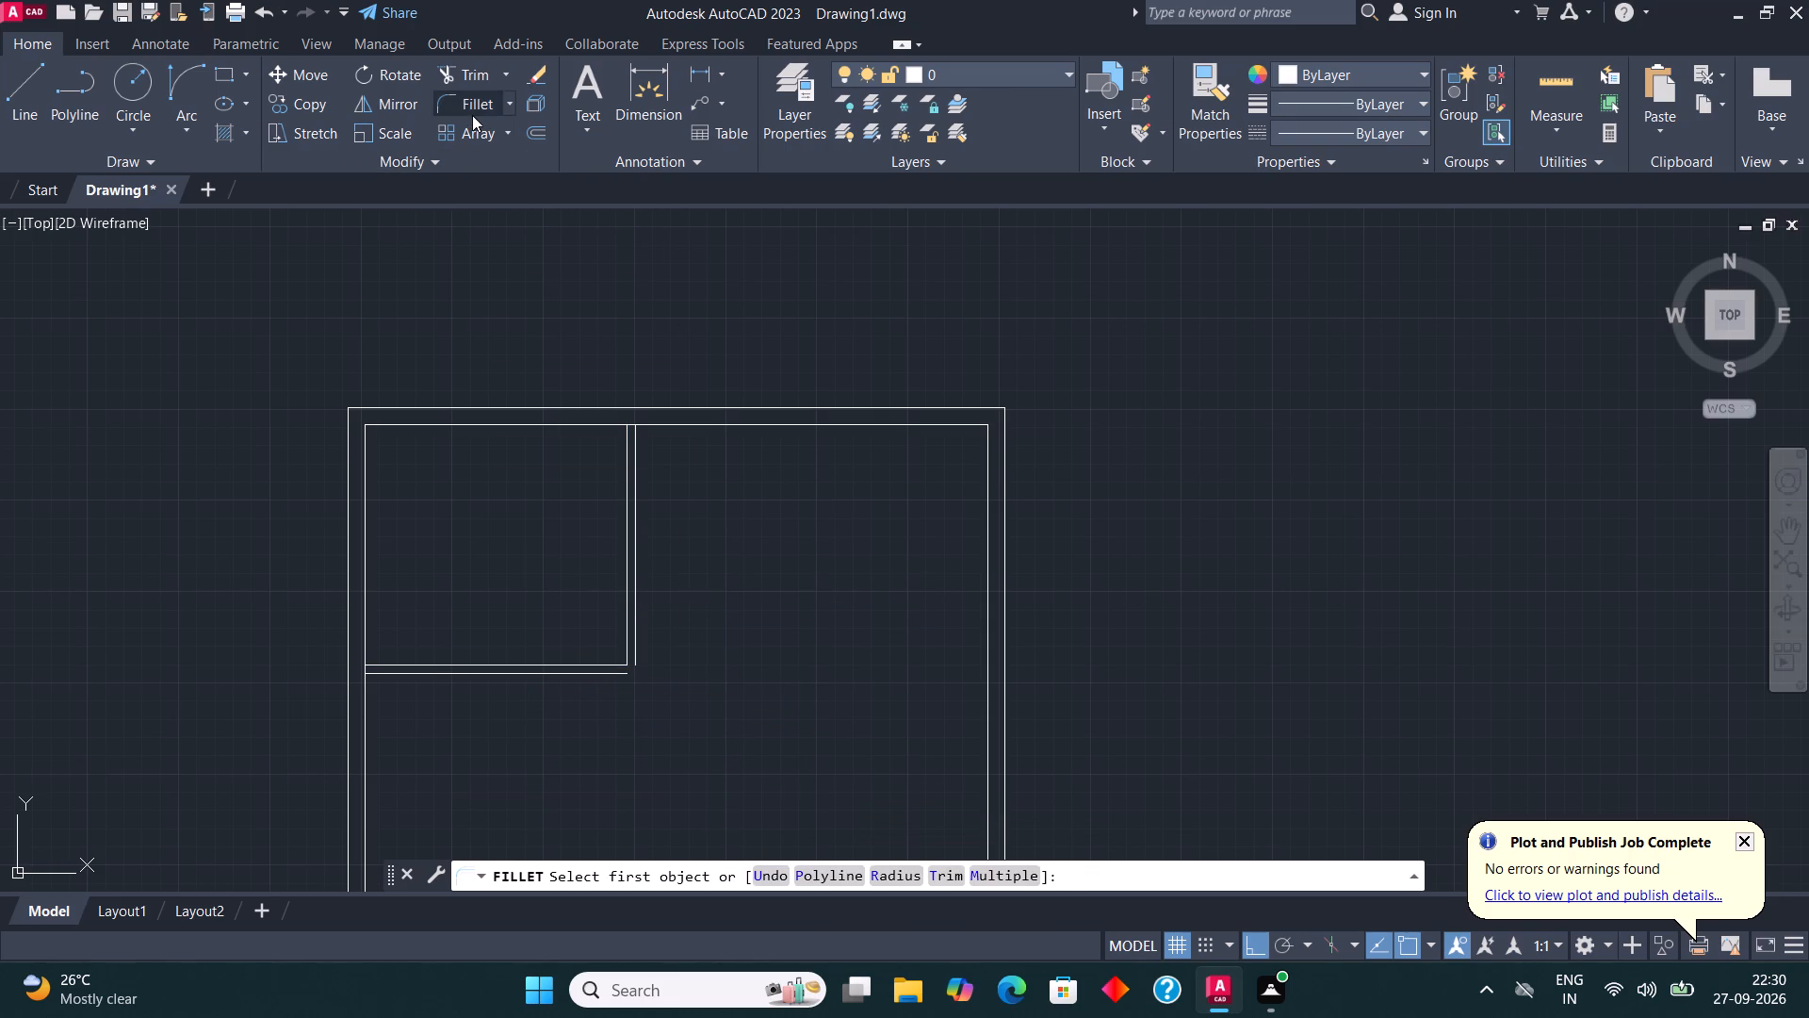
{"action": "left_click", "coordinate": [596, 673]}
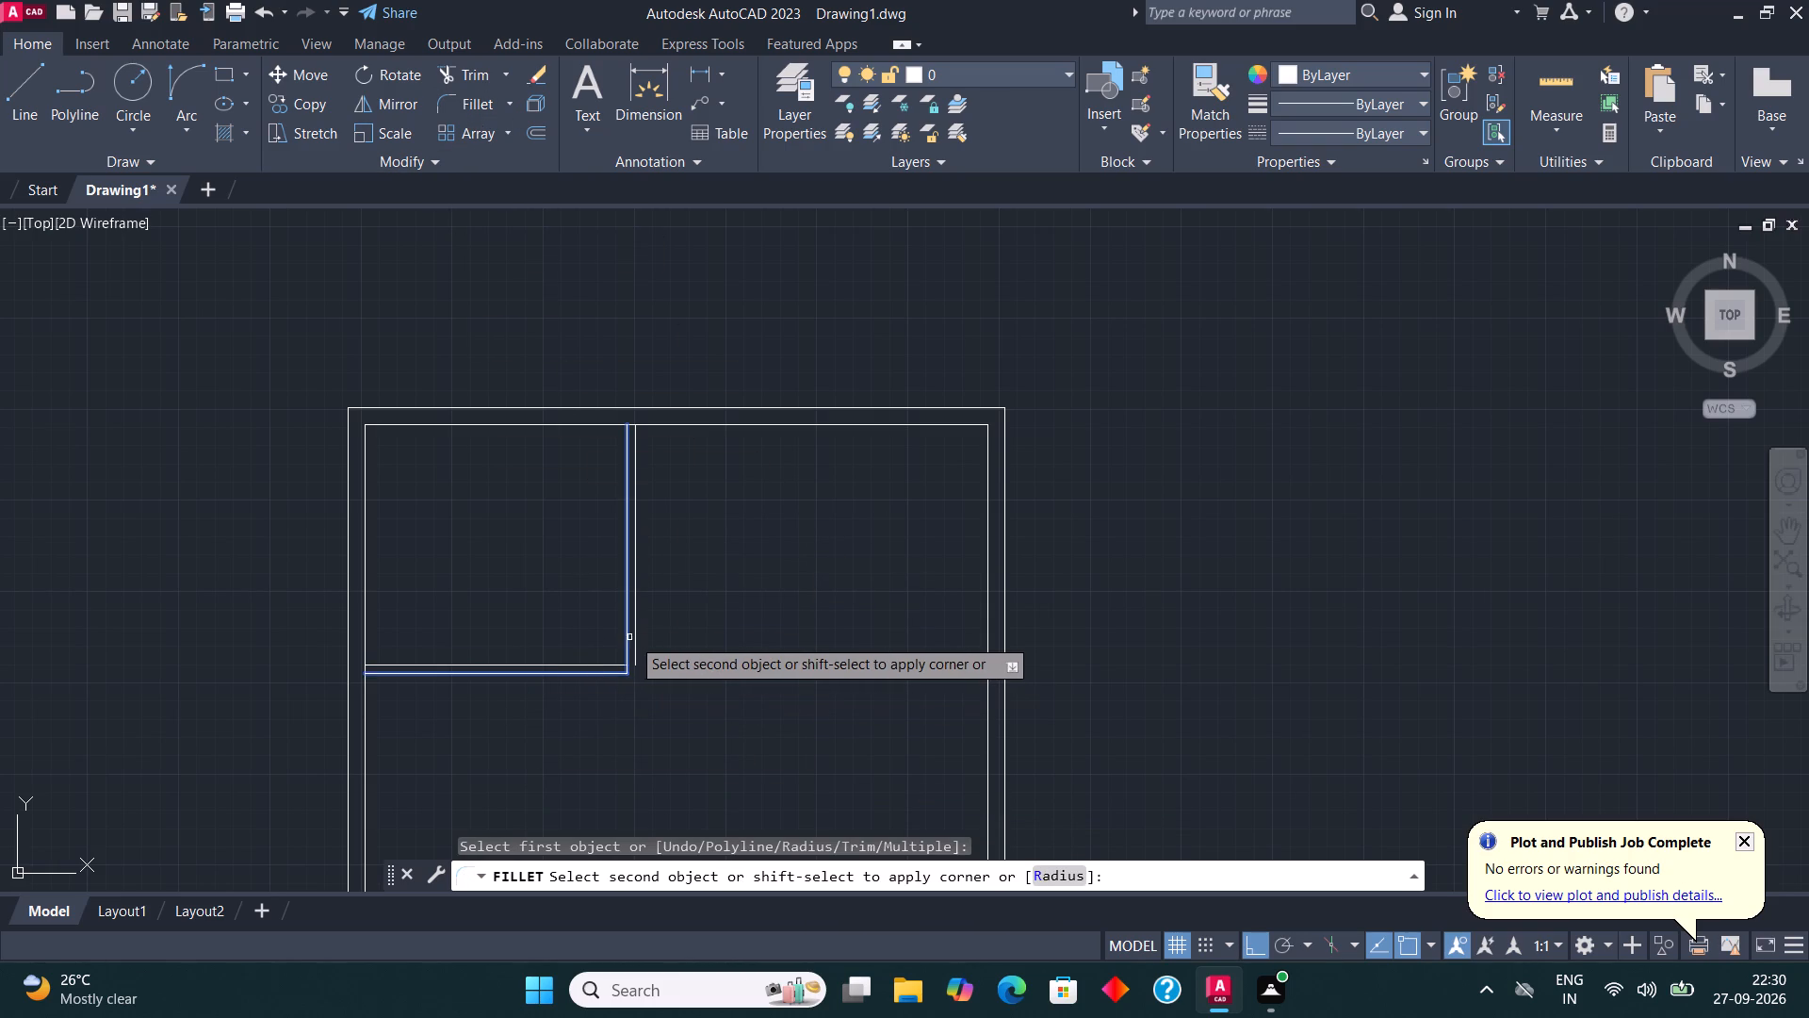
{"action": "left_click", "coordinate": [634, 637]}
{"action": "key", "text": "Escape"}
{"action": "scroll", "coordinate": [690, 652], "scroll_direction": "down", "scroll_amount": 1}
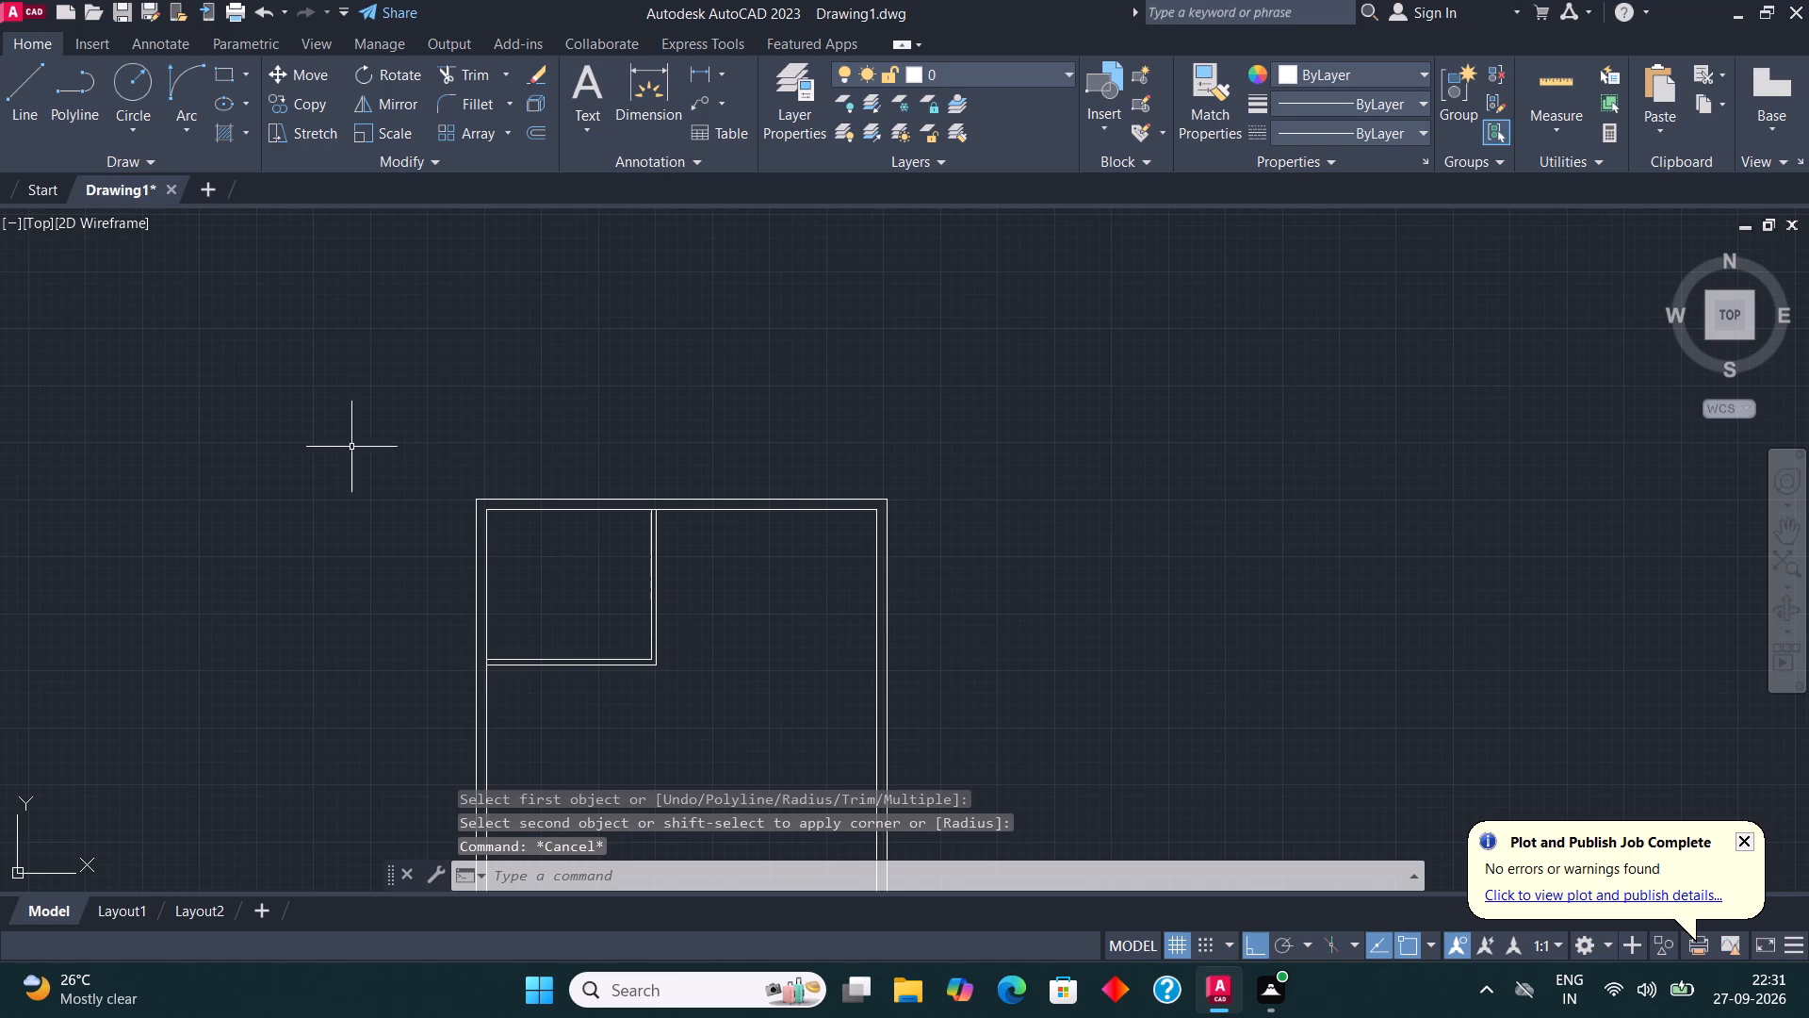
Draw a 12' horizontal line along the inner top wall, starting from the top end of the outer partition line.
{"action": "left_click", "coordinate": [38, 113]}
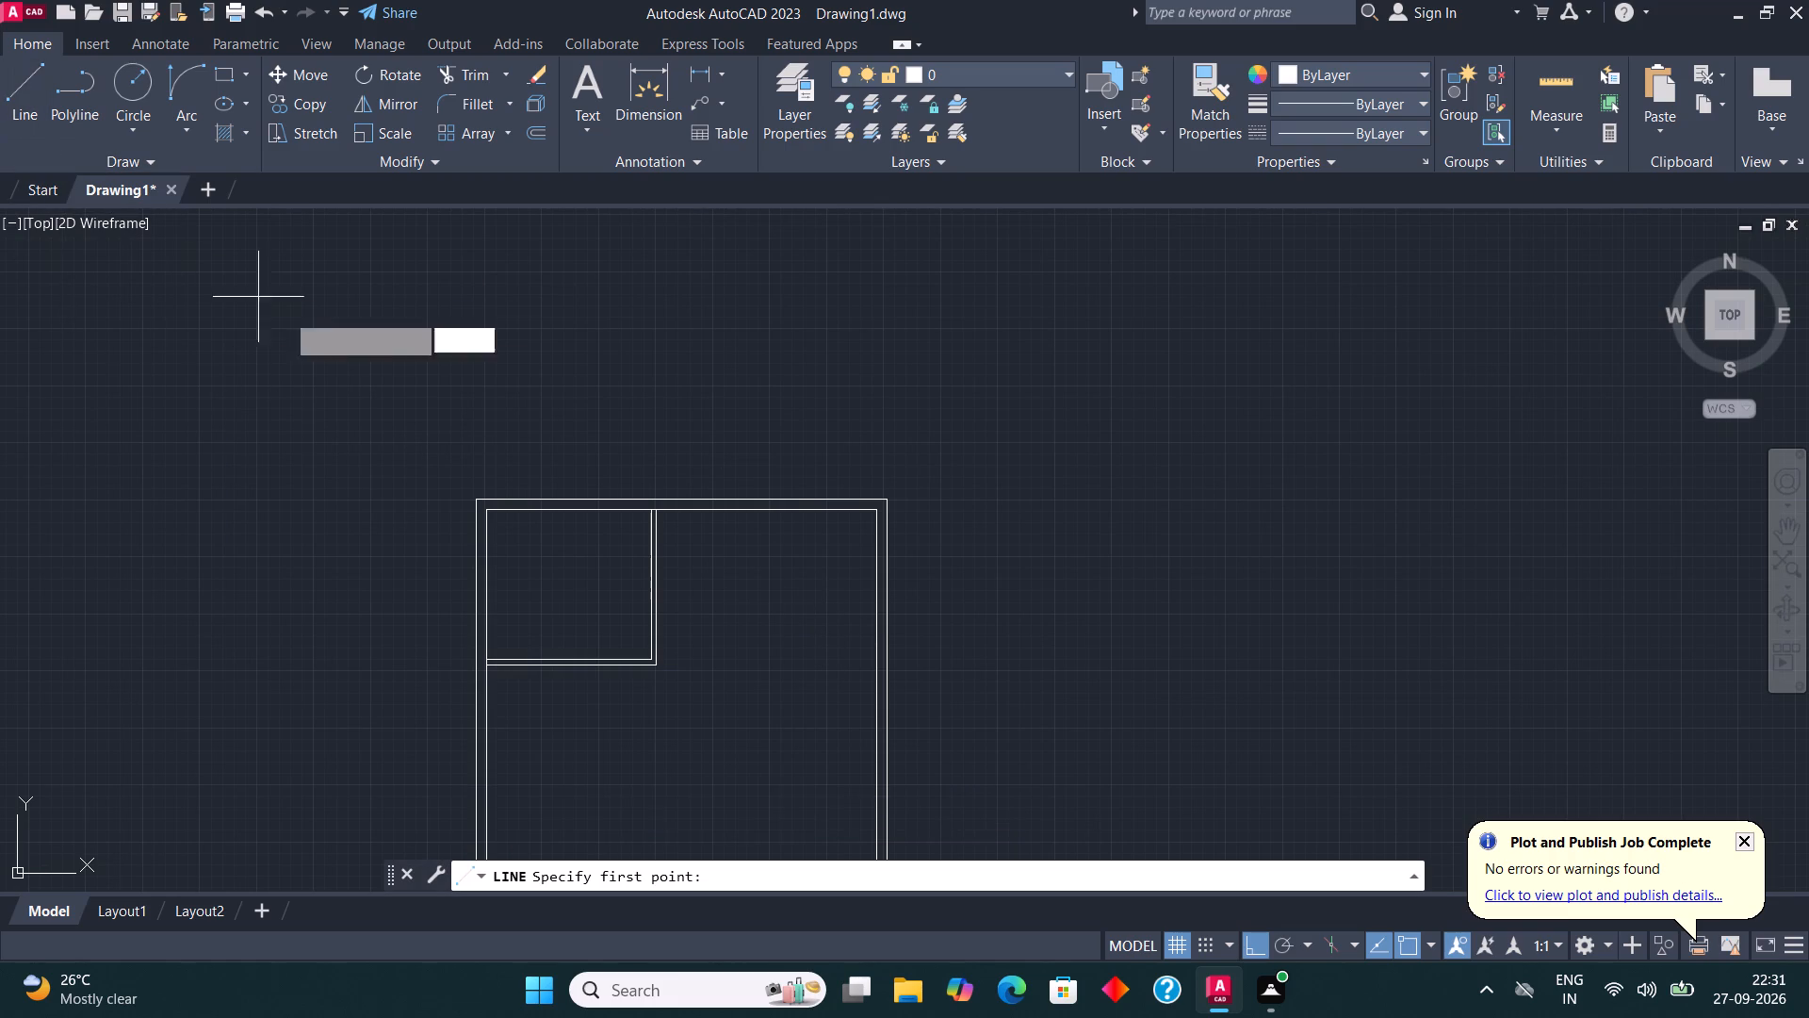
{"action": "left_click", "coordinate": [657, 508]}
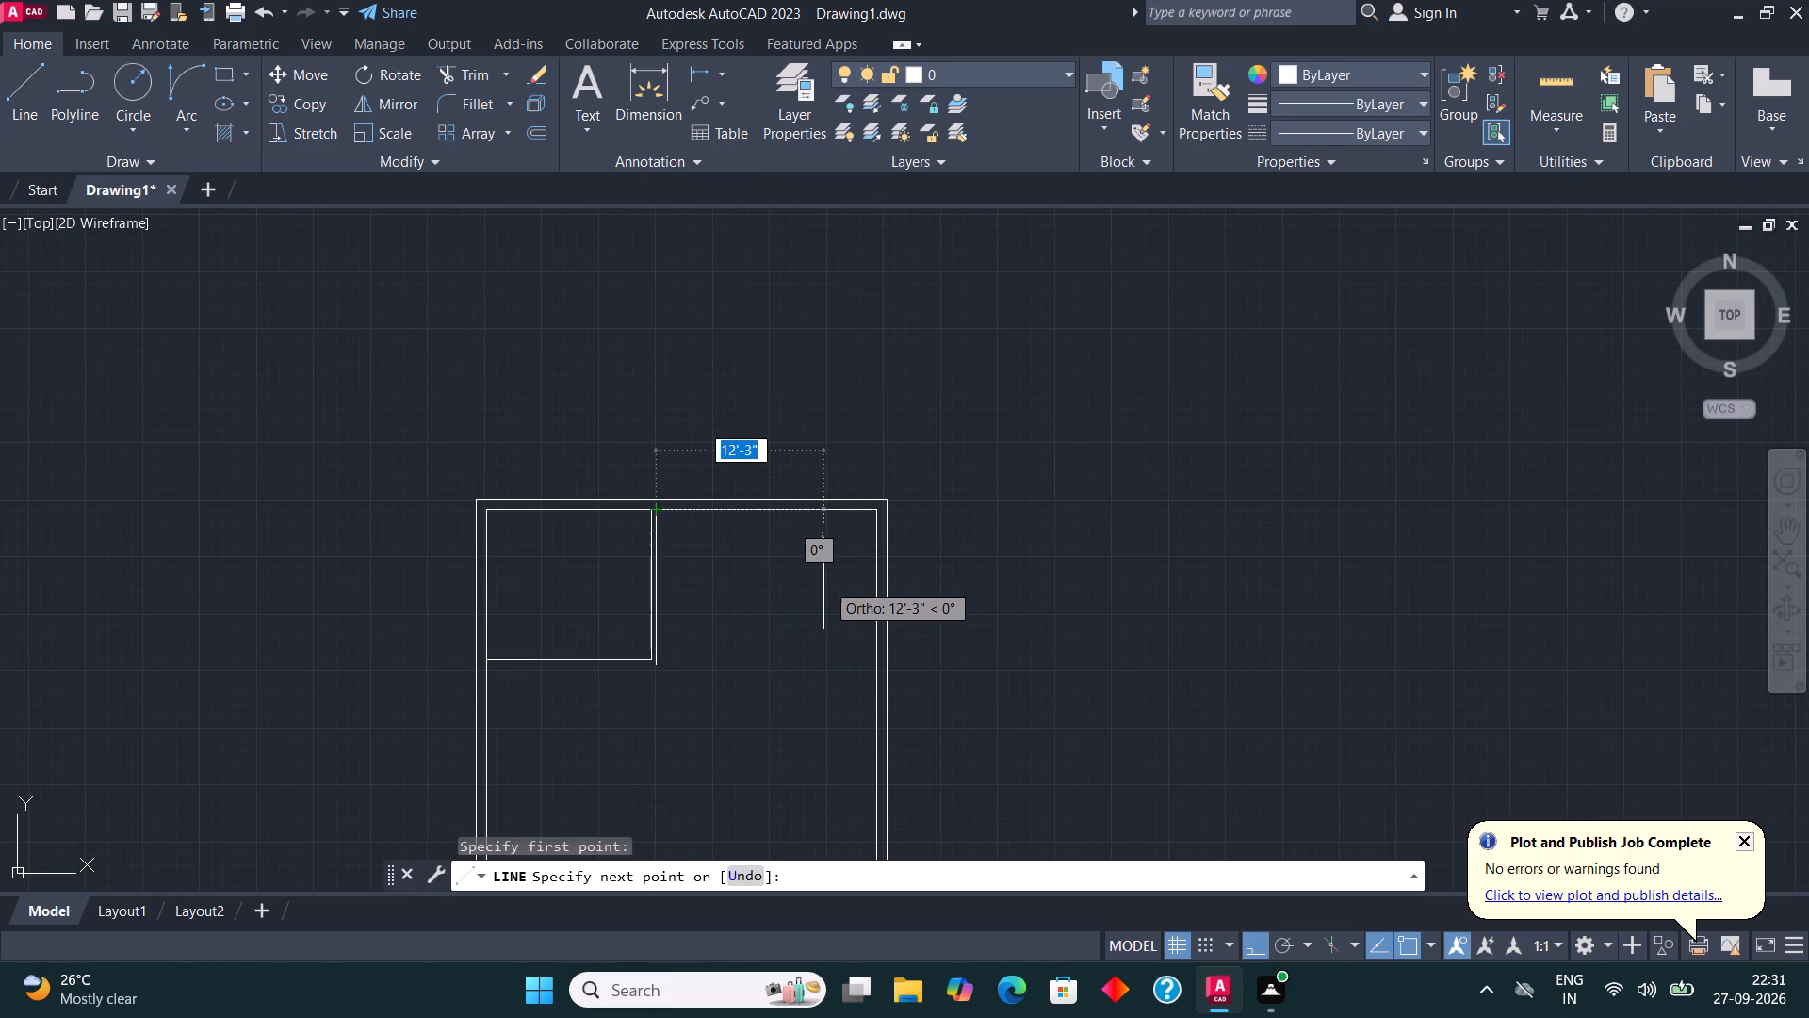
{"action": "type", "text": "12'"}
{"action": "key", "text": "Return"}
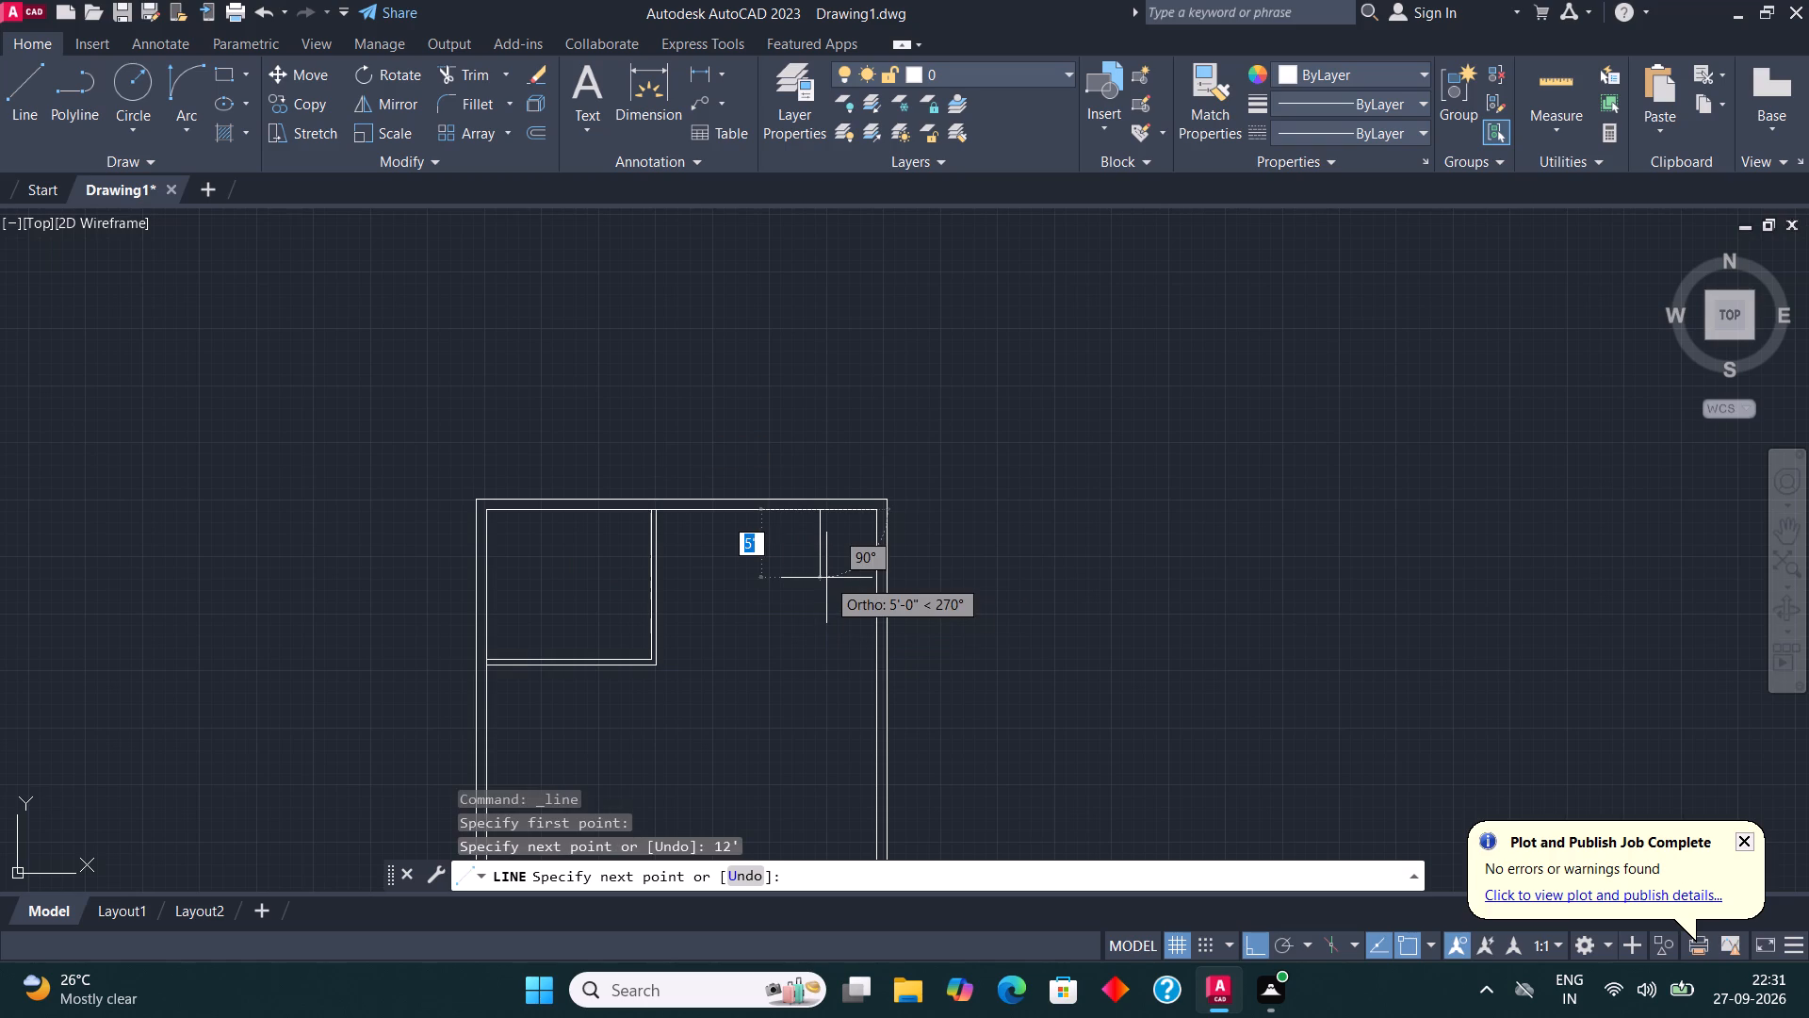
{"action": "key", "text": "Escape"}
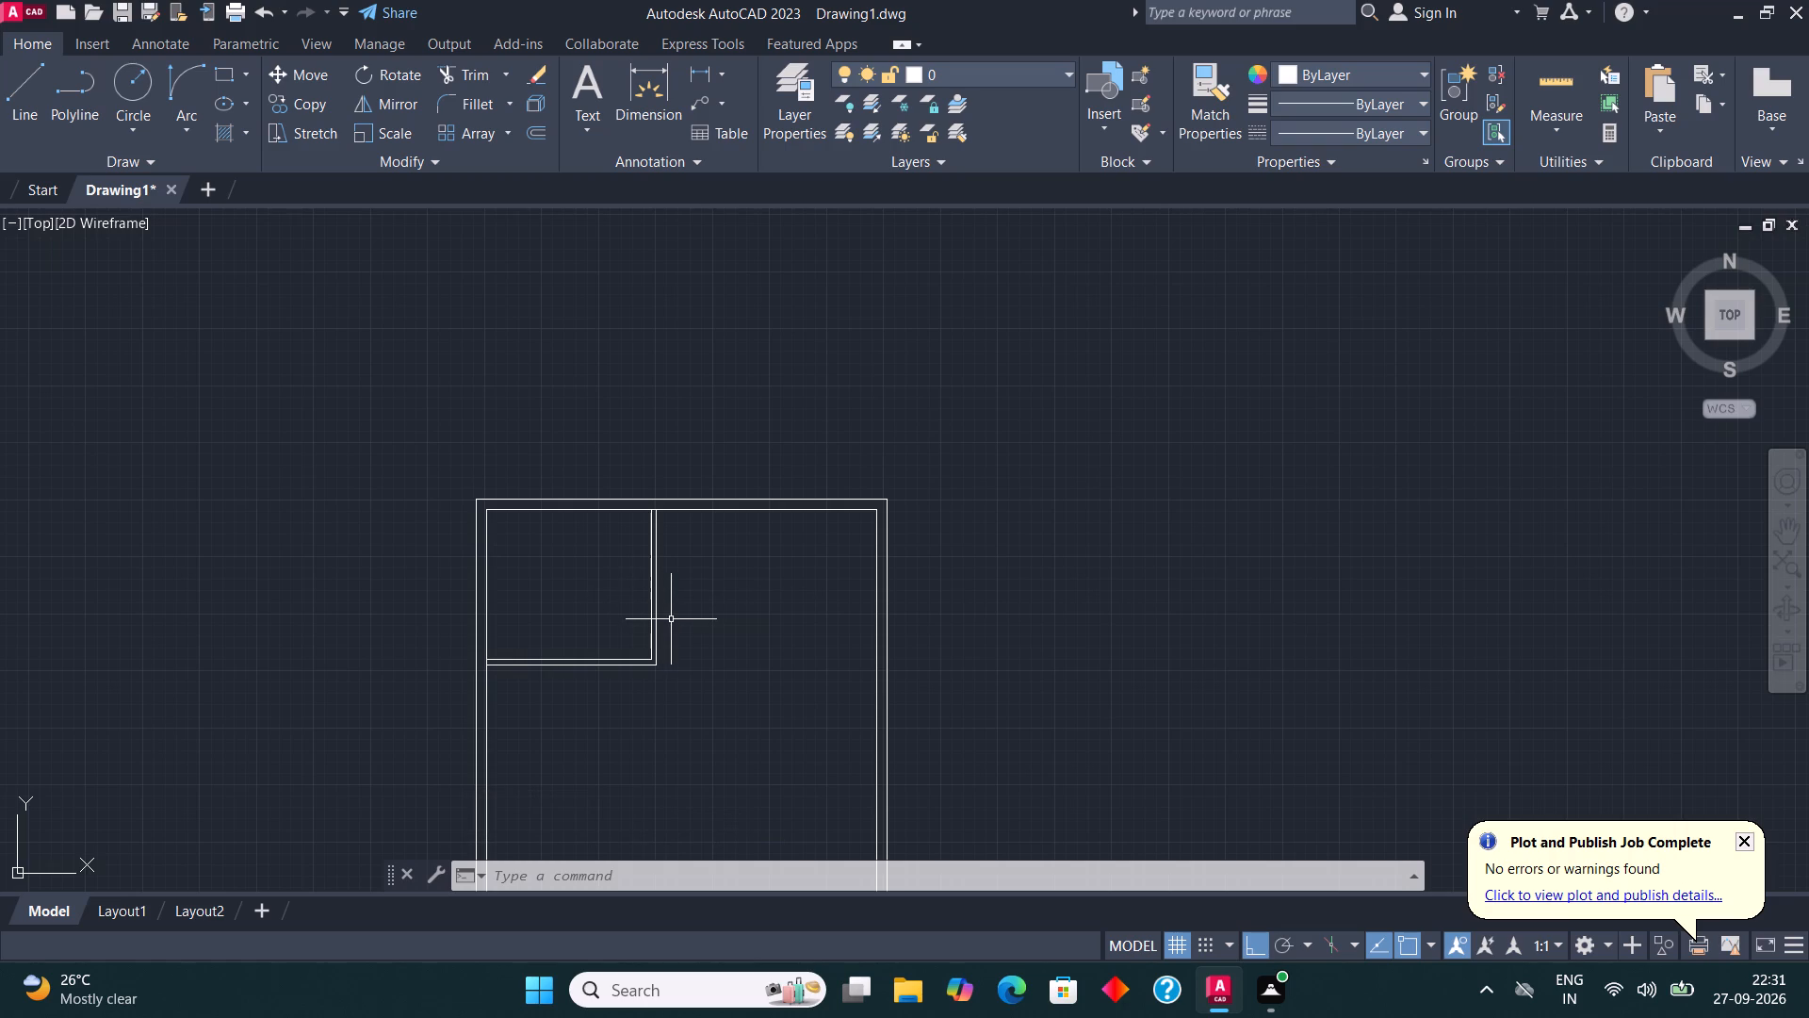
Erase the corner room's partition lines, the 12' lines along the inner top wall, and the inner wall outline.
{"action": "left_click_drag", "start_coordinate": [693, 665], "coordinate": [675, 659]}
{"action": "left_click", "coordinate": [567, 586]}
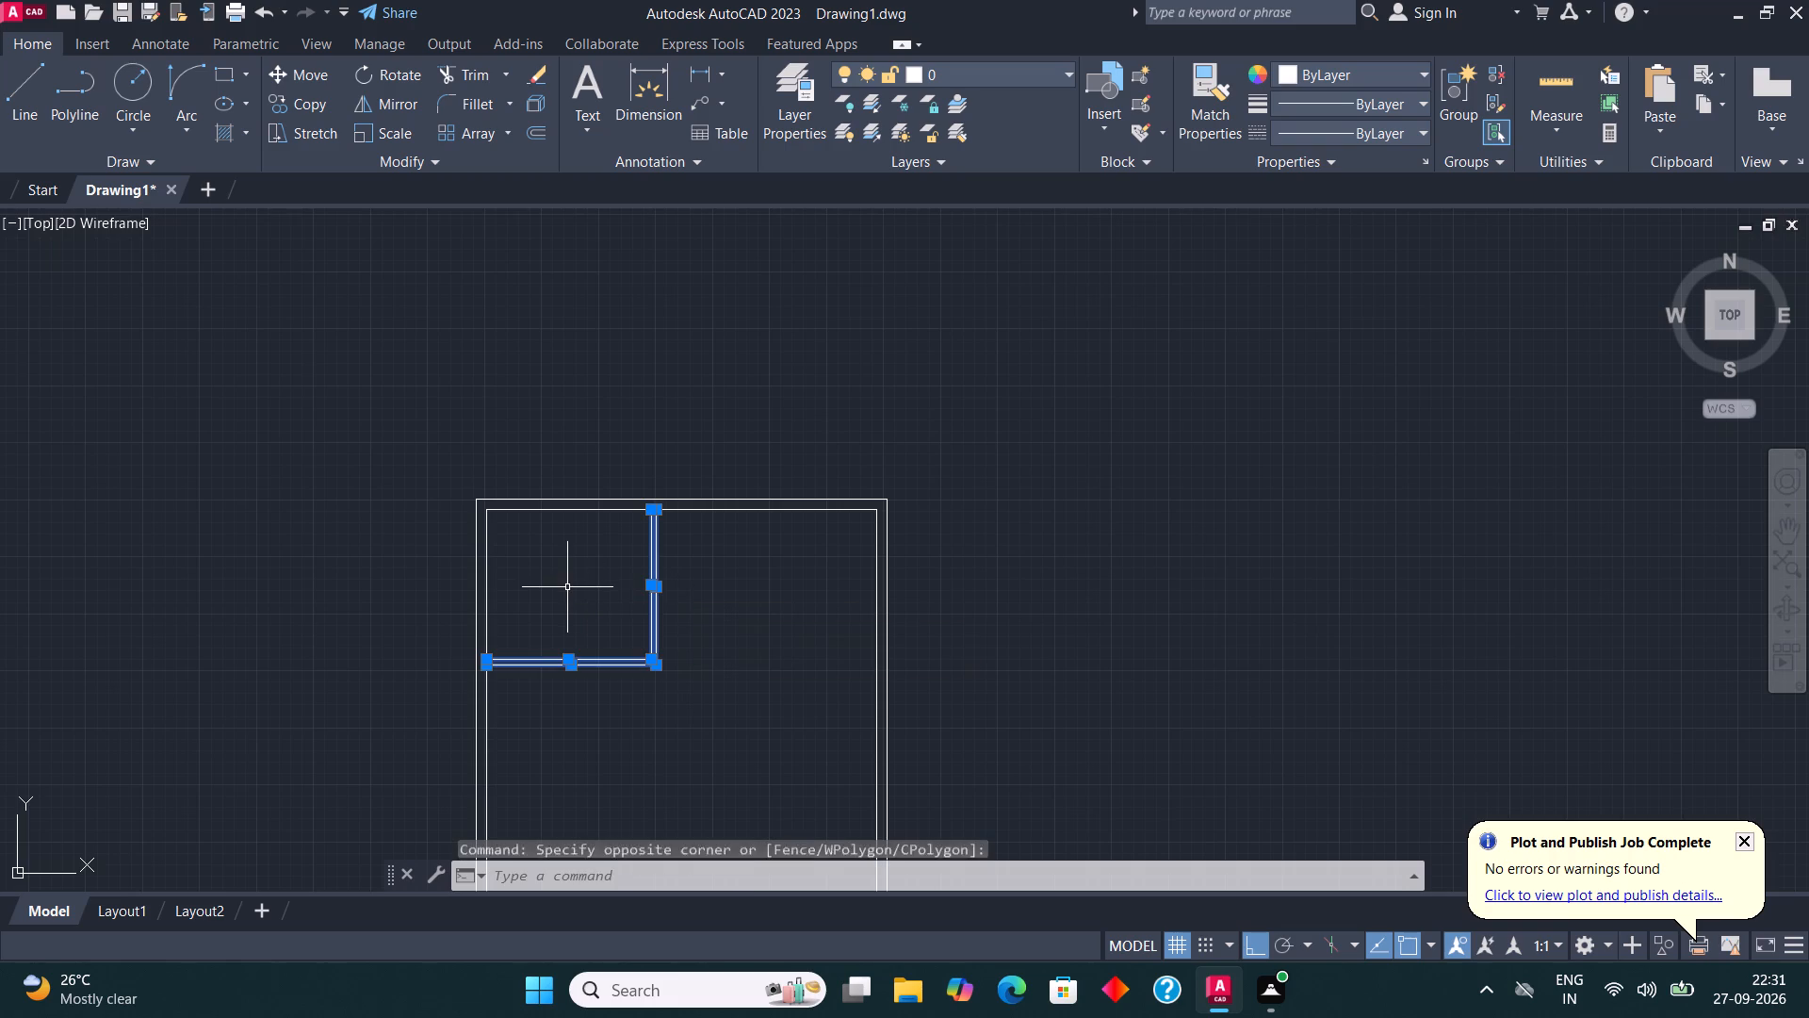
{"action": "key", "text": "Delete"}
{"action": "left_click", "coordinate": [657, 509]}
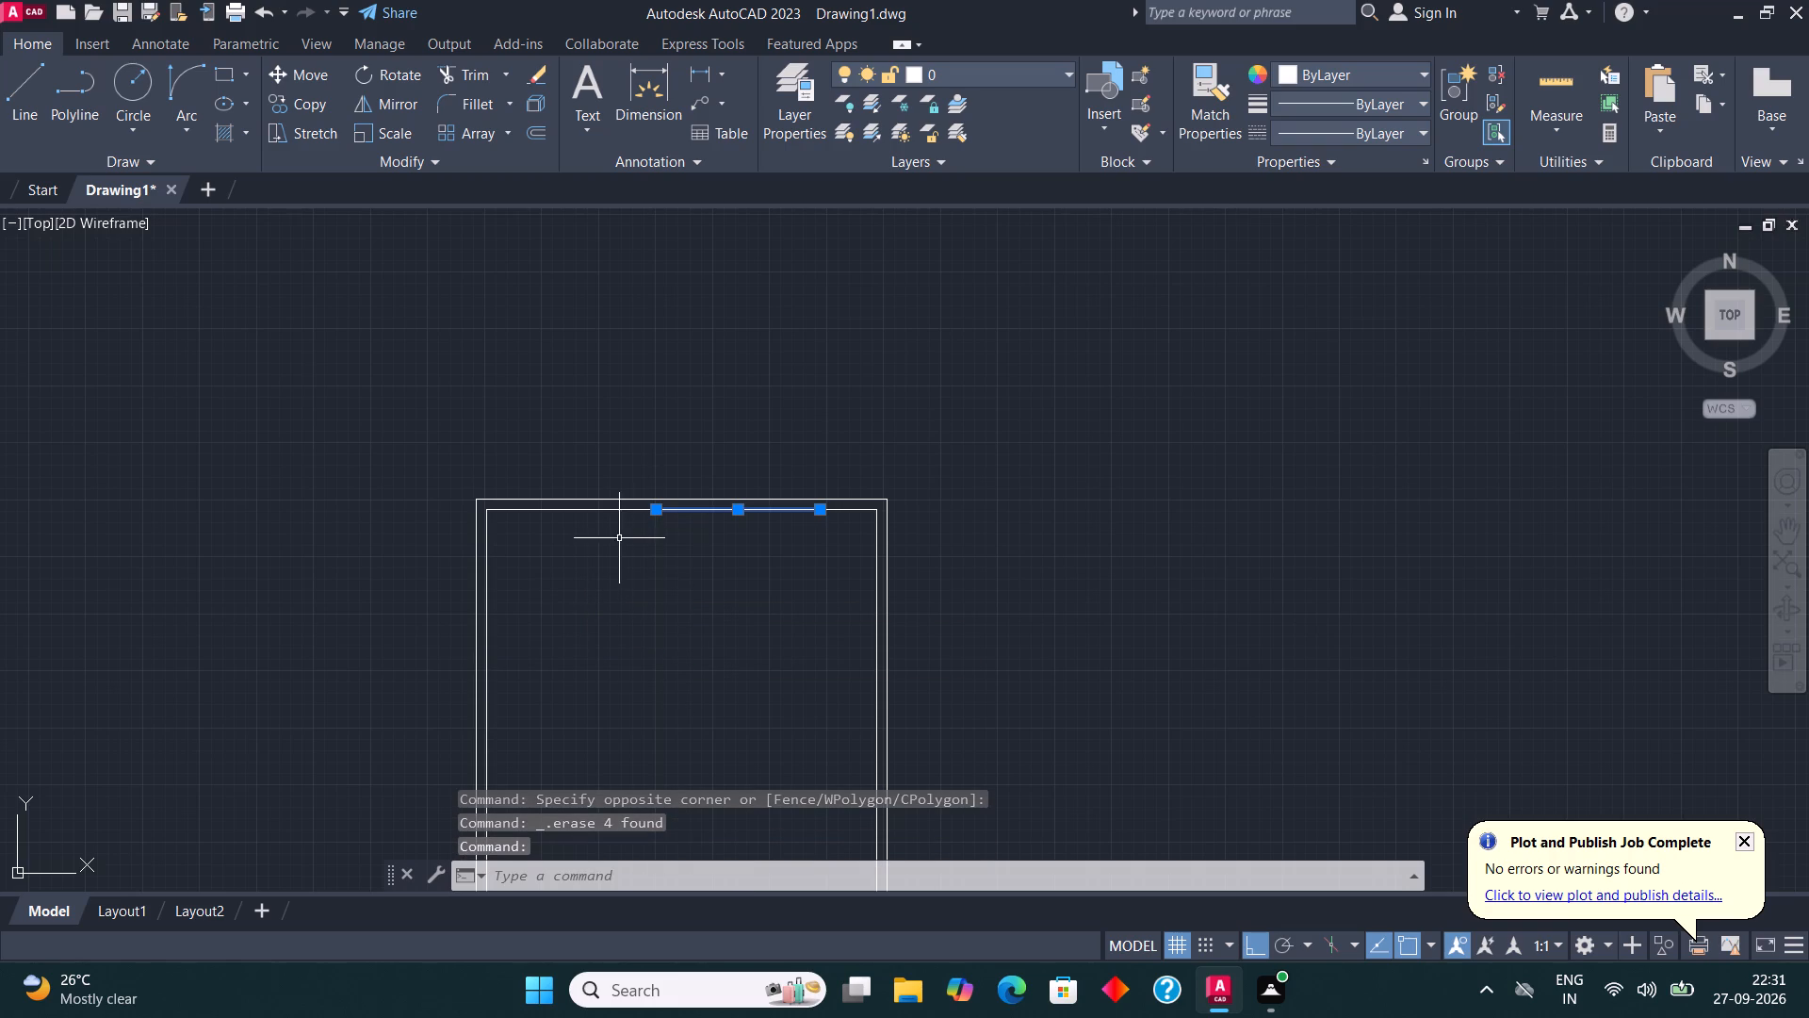
{"action": "left_click", "coordinate": [593, 509]}
{"action": "key", "text": "Delete"}
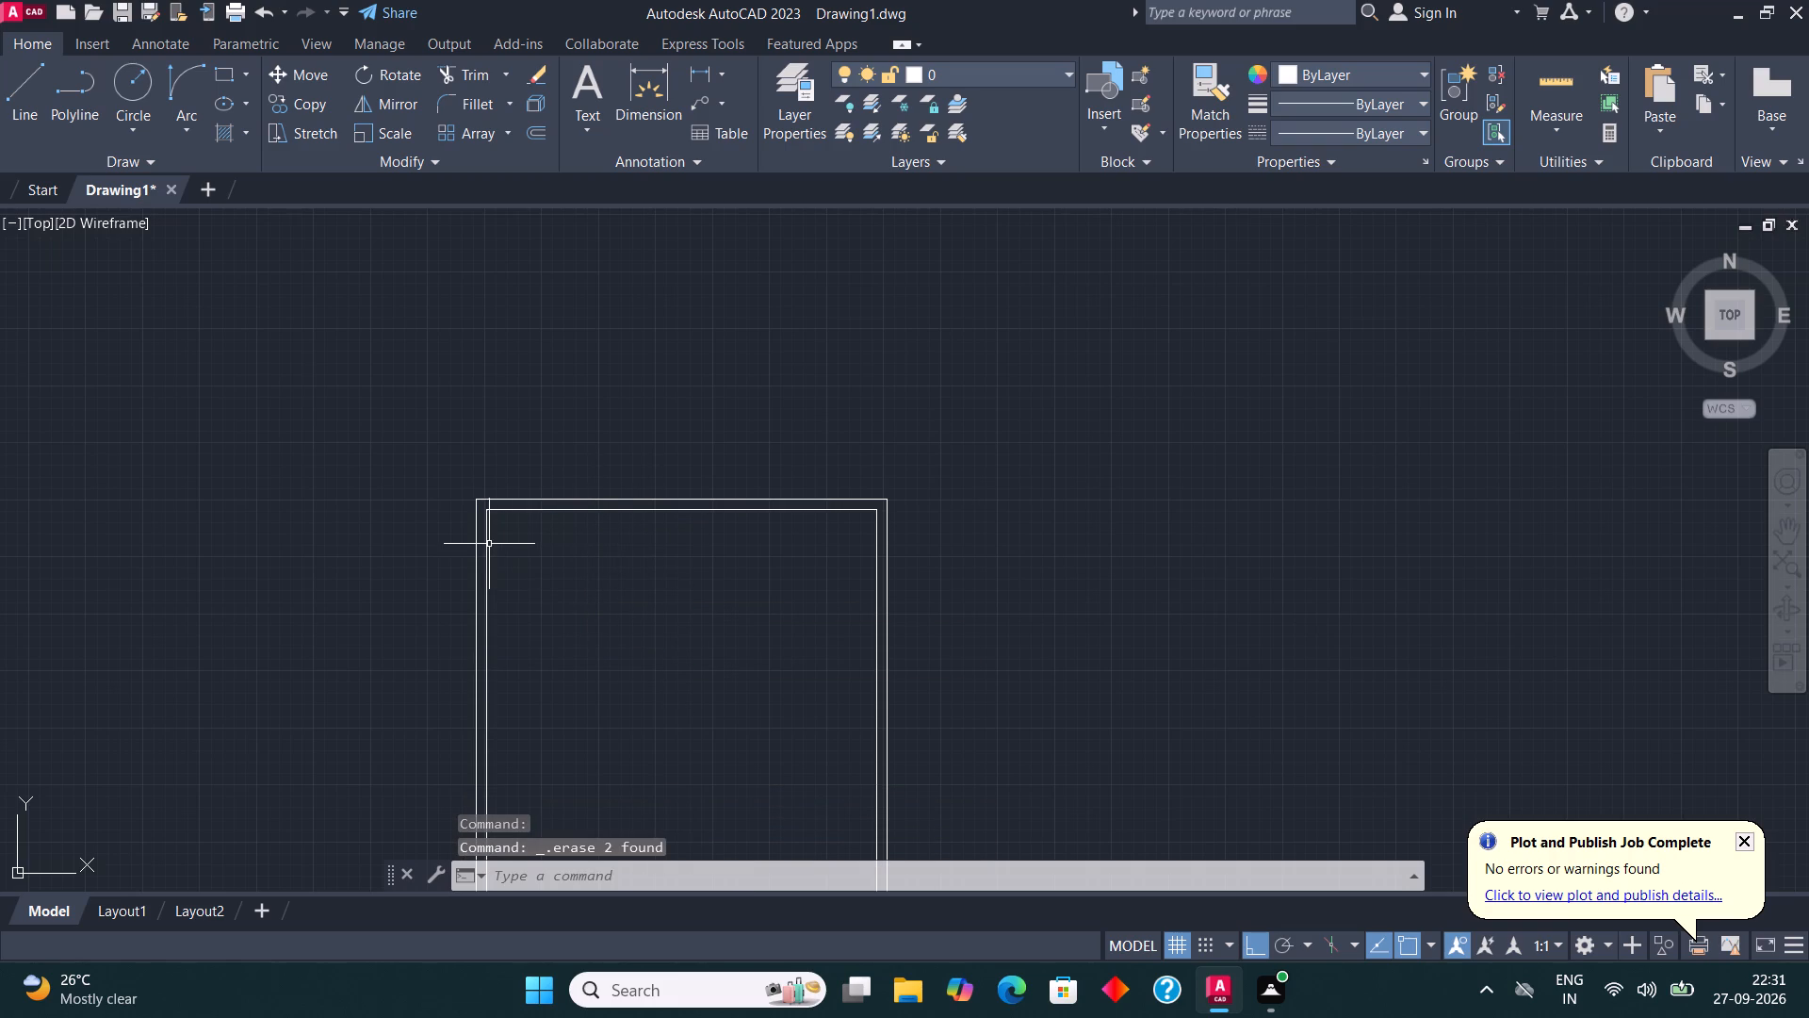
{"action": "left_click", "coordinate": [489, 545]}
{"action": "key", "text": "Delete"}
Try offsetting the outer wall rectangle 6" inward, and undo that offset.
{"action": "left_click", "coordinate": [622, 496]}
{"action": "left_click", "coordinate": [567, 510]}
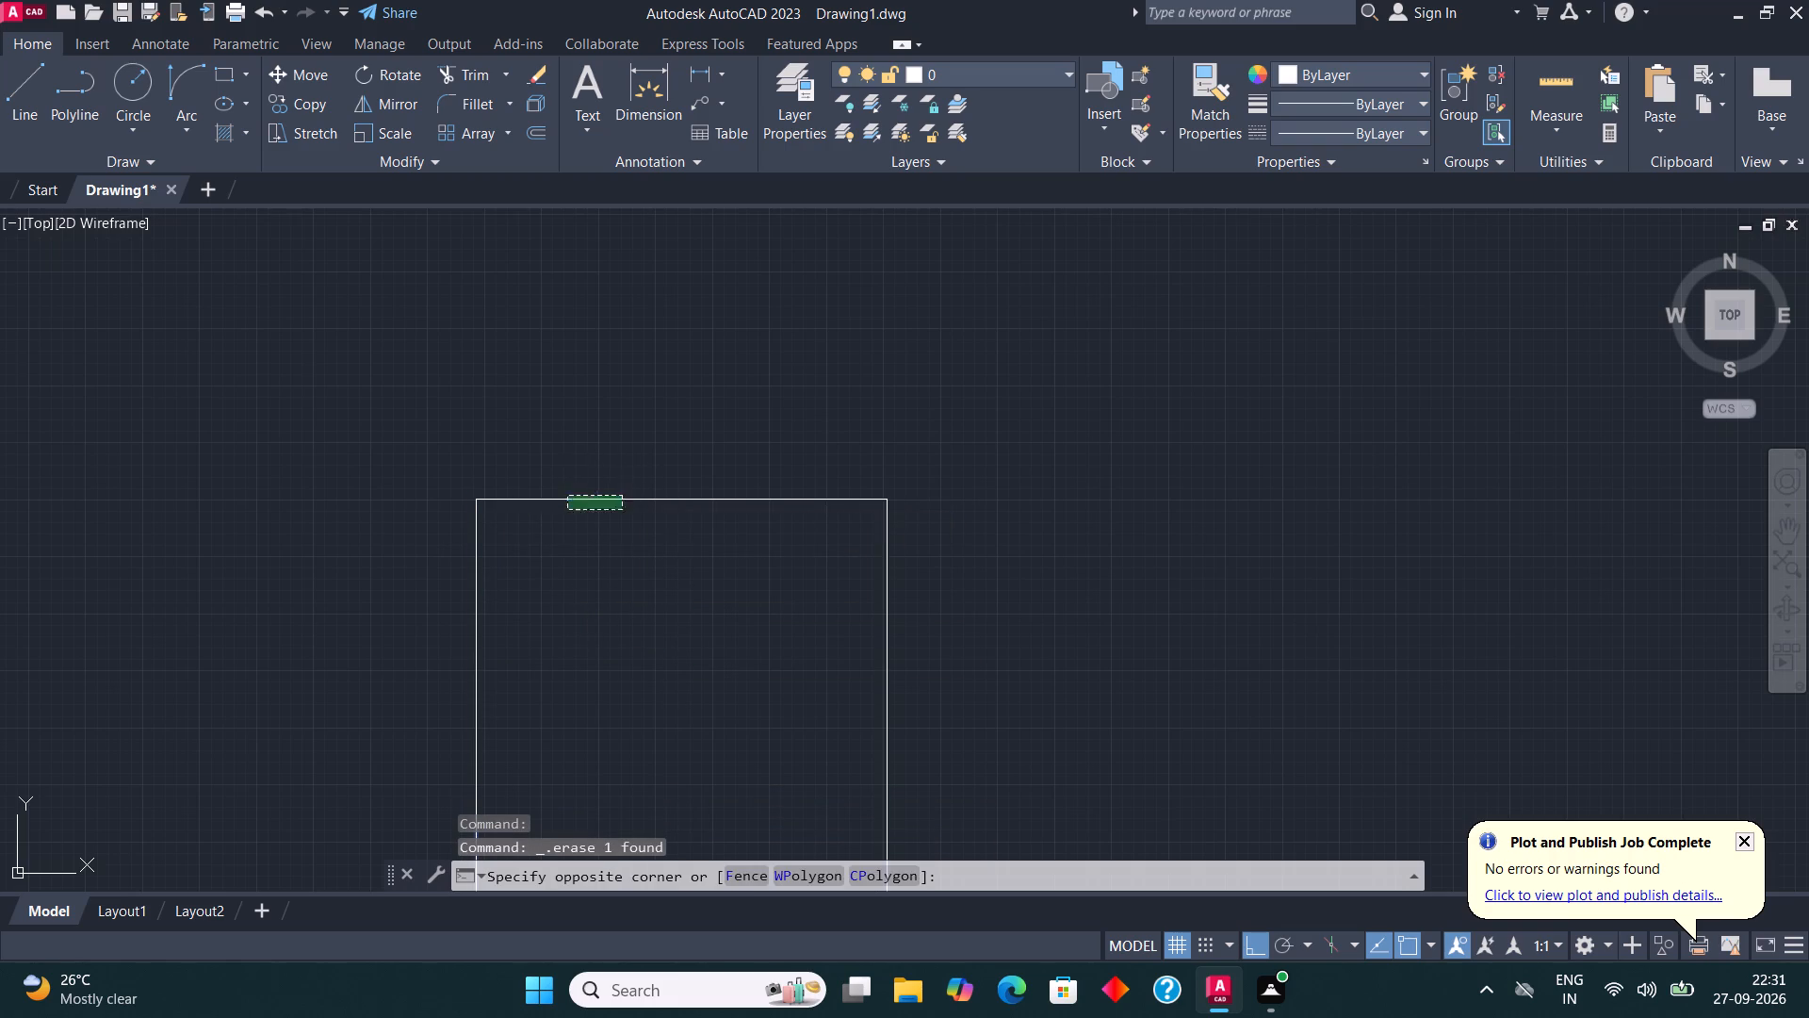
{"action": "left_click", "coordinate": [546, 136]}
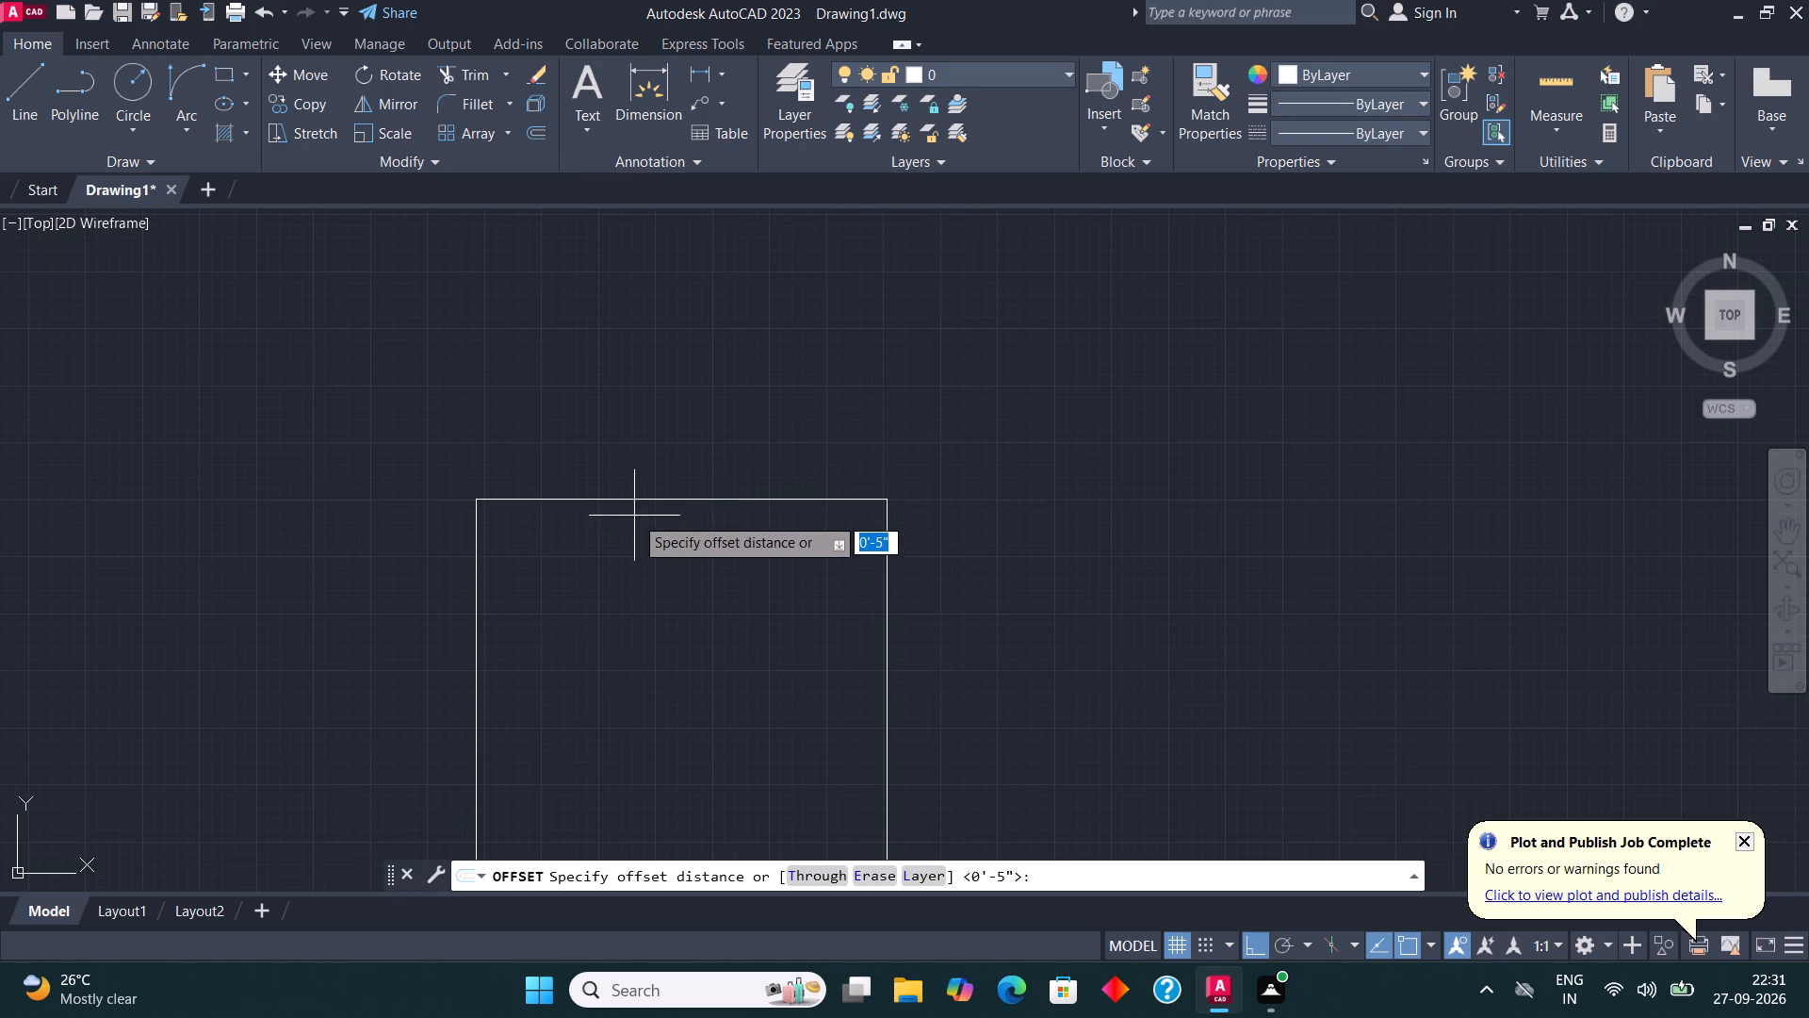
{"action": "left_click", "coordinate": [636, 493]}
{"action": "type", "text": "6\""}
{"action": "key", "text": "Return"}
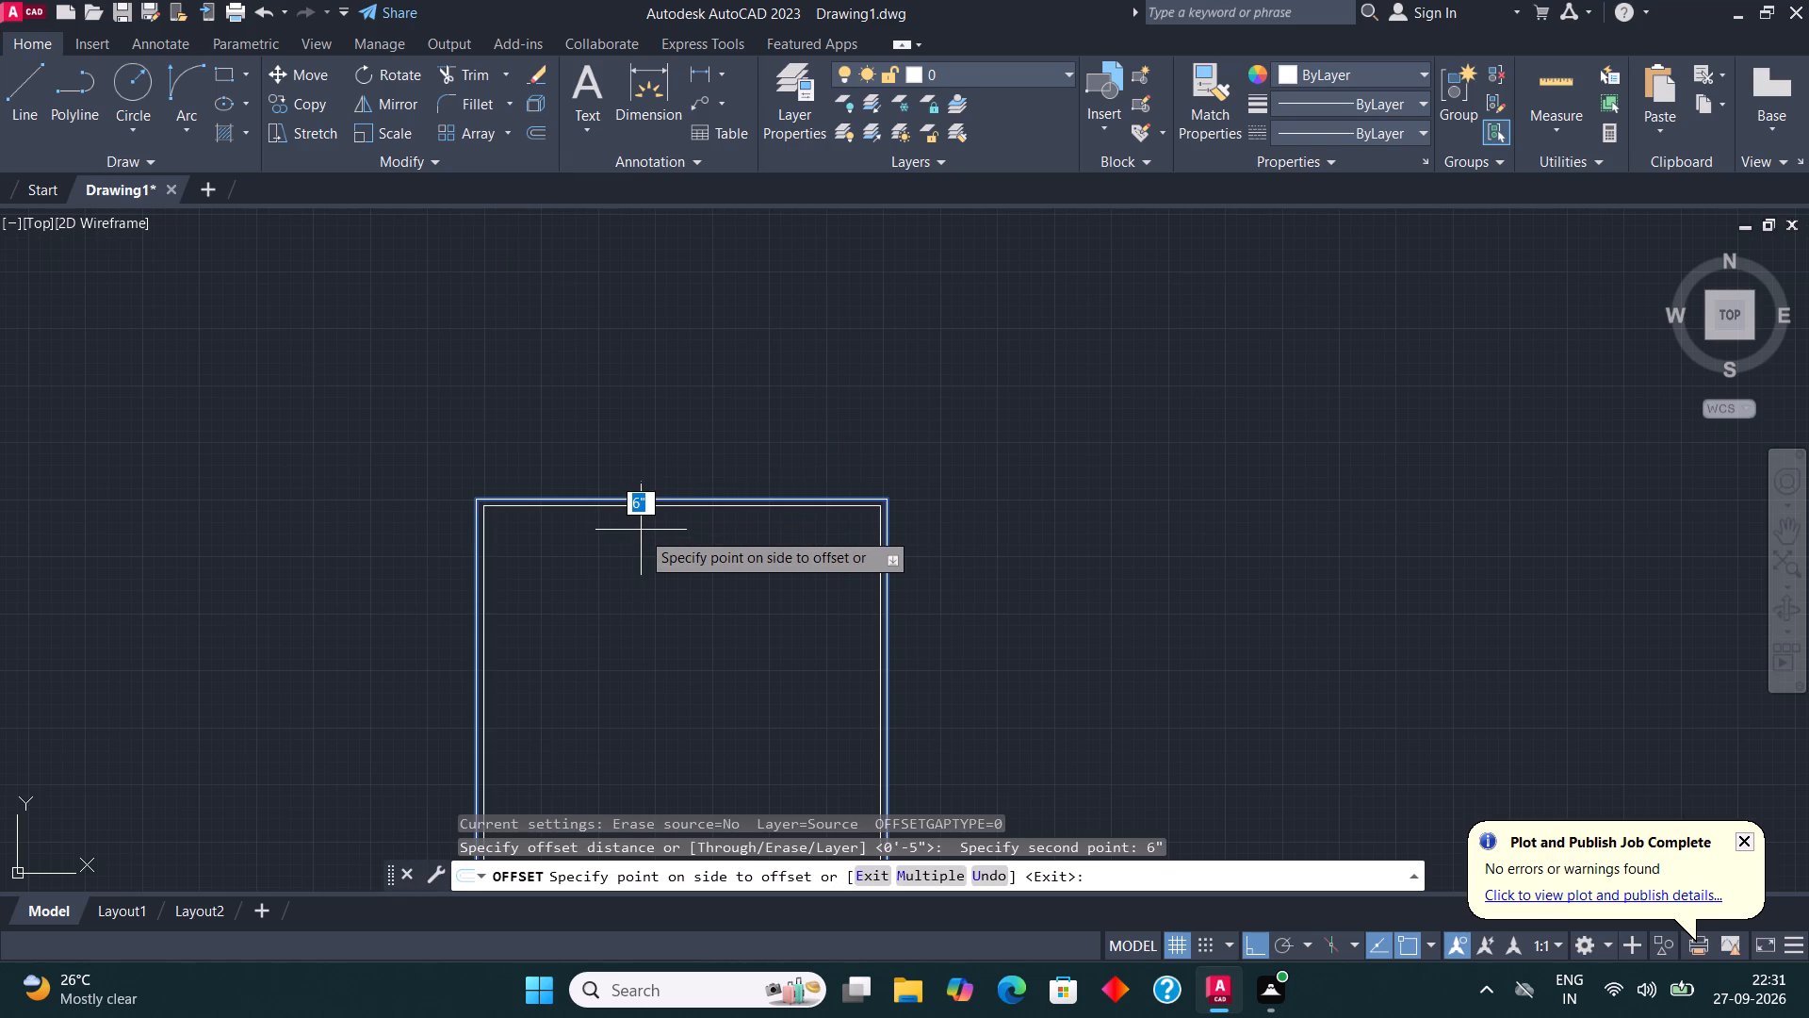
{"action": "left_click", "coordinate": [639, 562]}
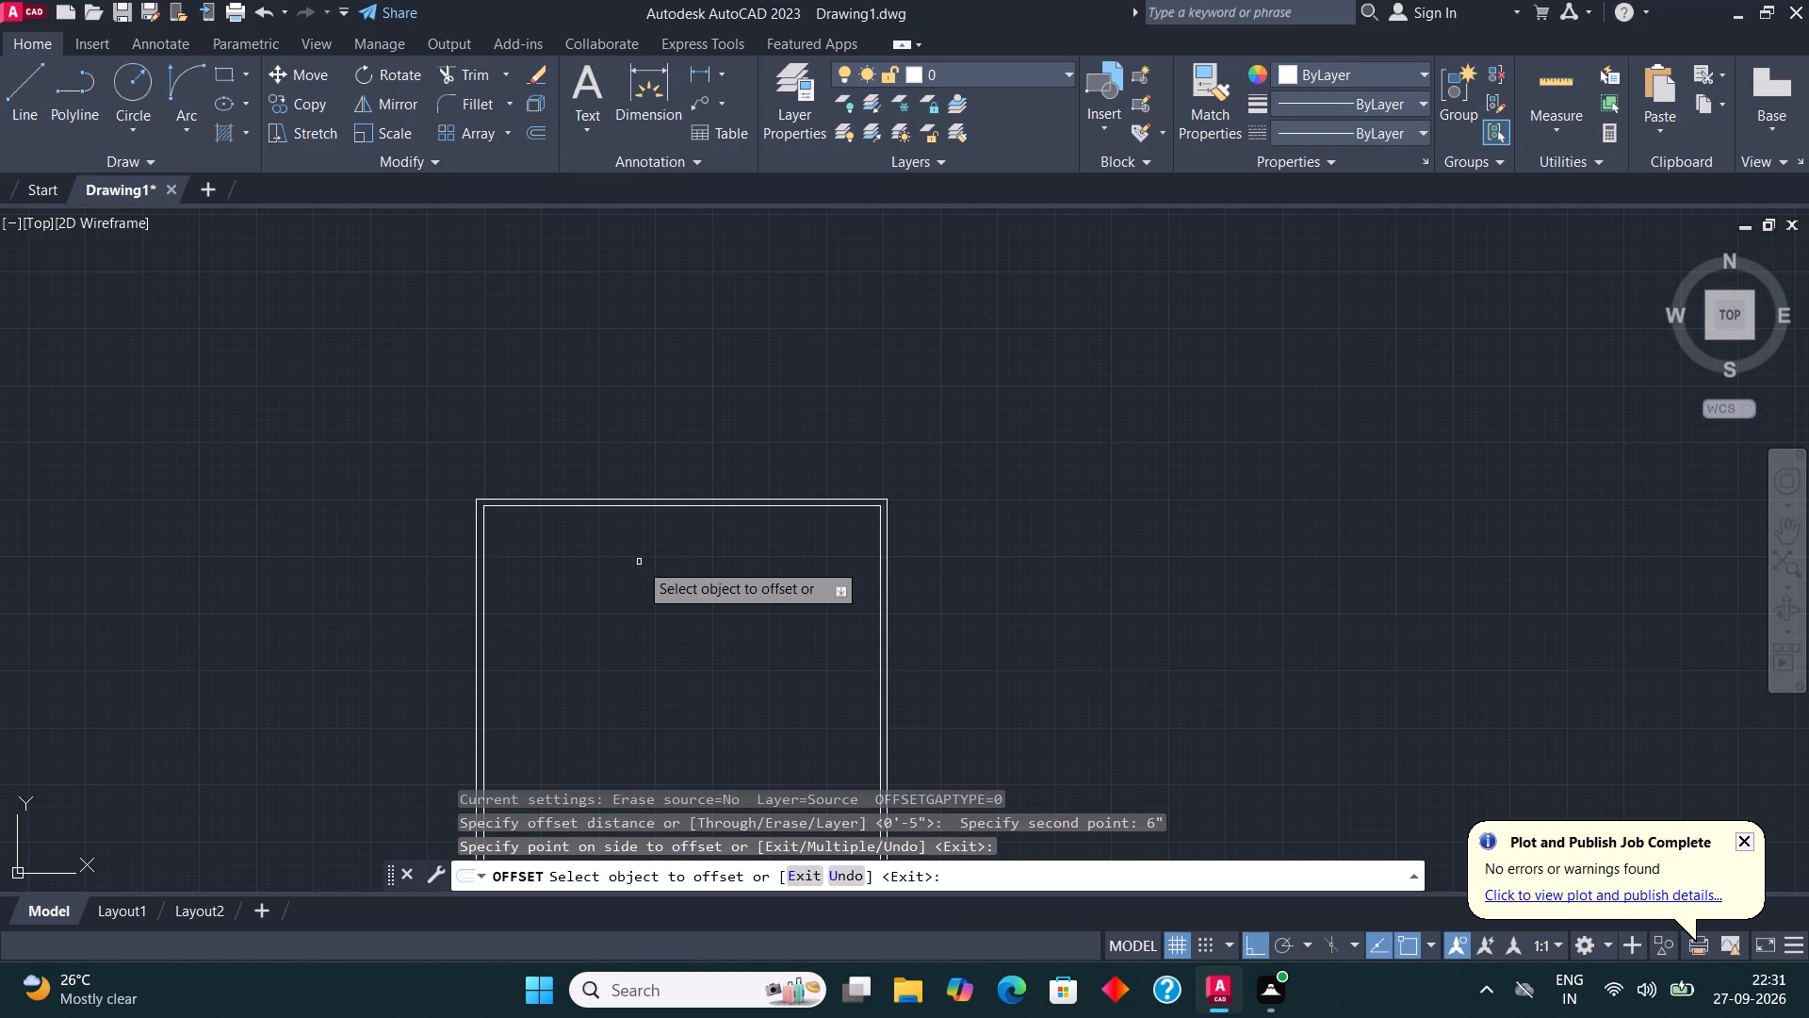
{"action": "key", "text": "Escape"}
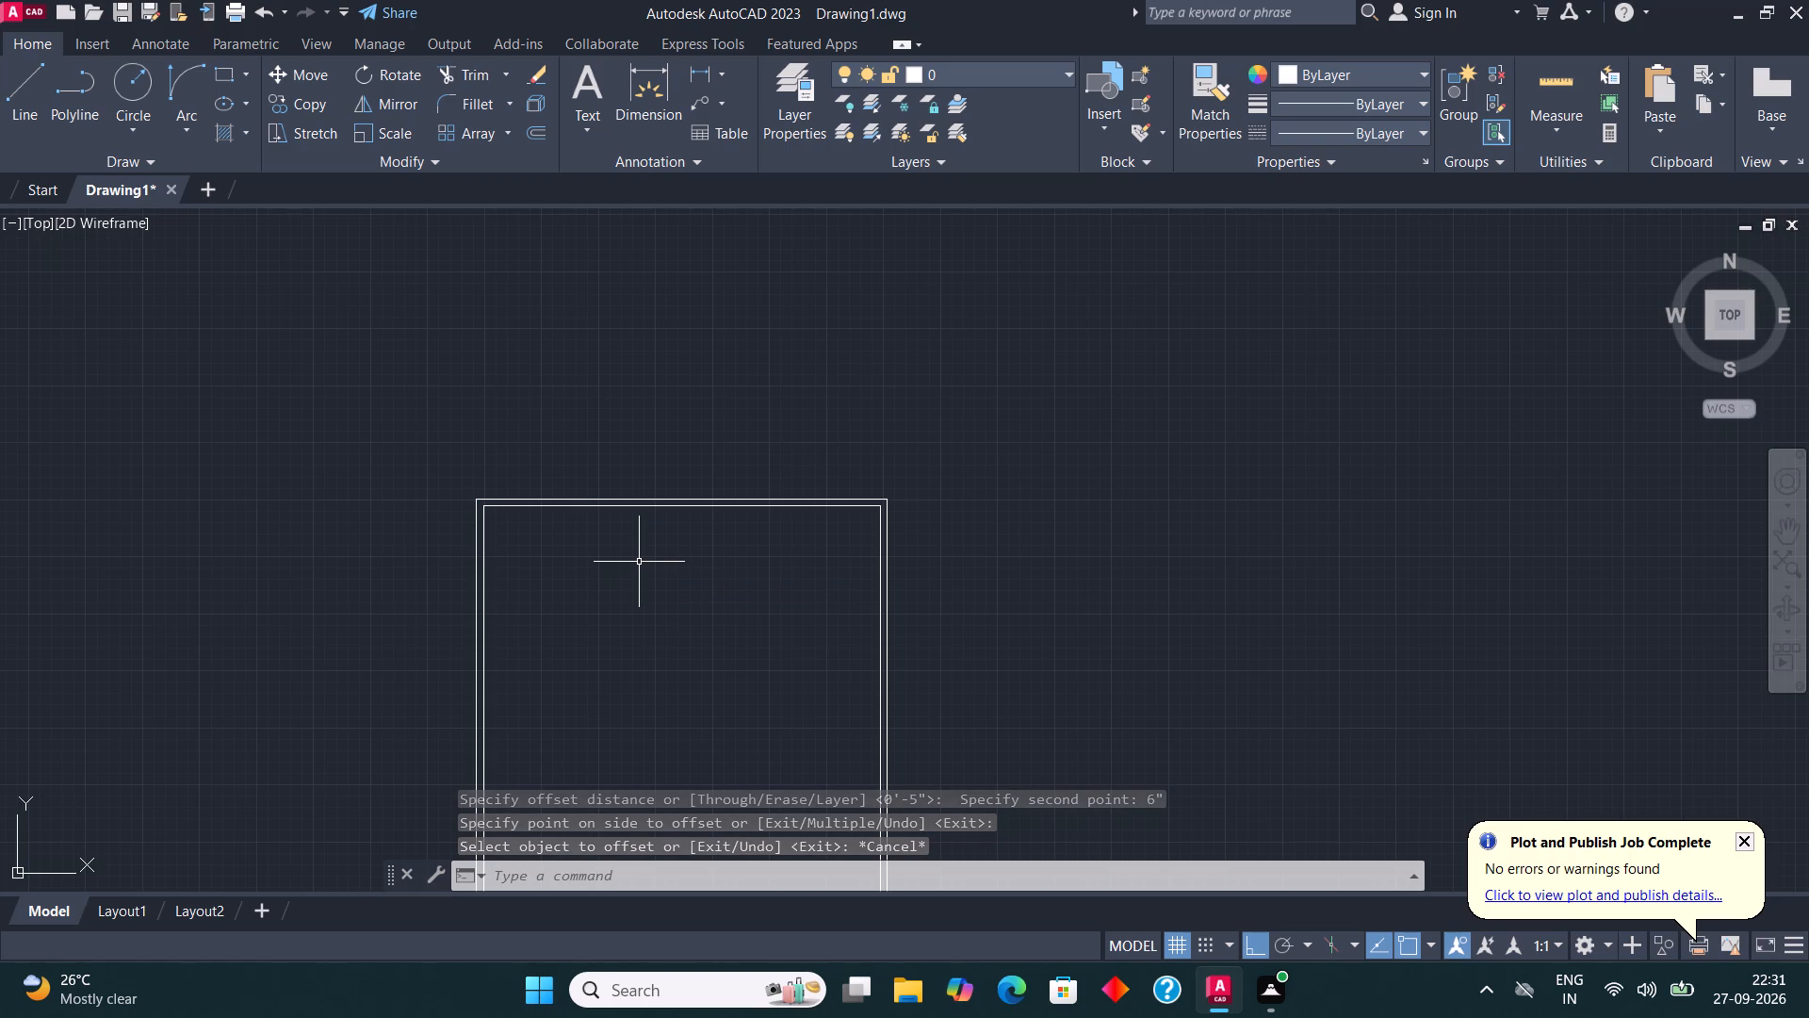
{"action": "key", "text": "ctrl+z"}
Offset the outer wall rectangle 9" inward to form the outer wall thickness.
{"action": "left_click", "coordinate": [634, 550]}
{"action": "left_click", "coordinate": [562, 464]}
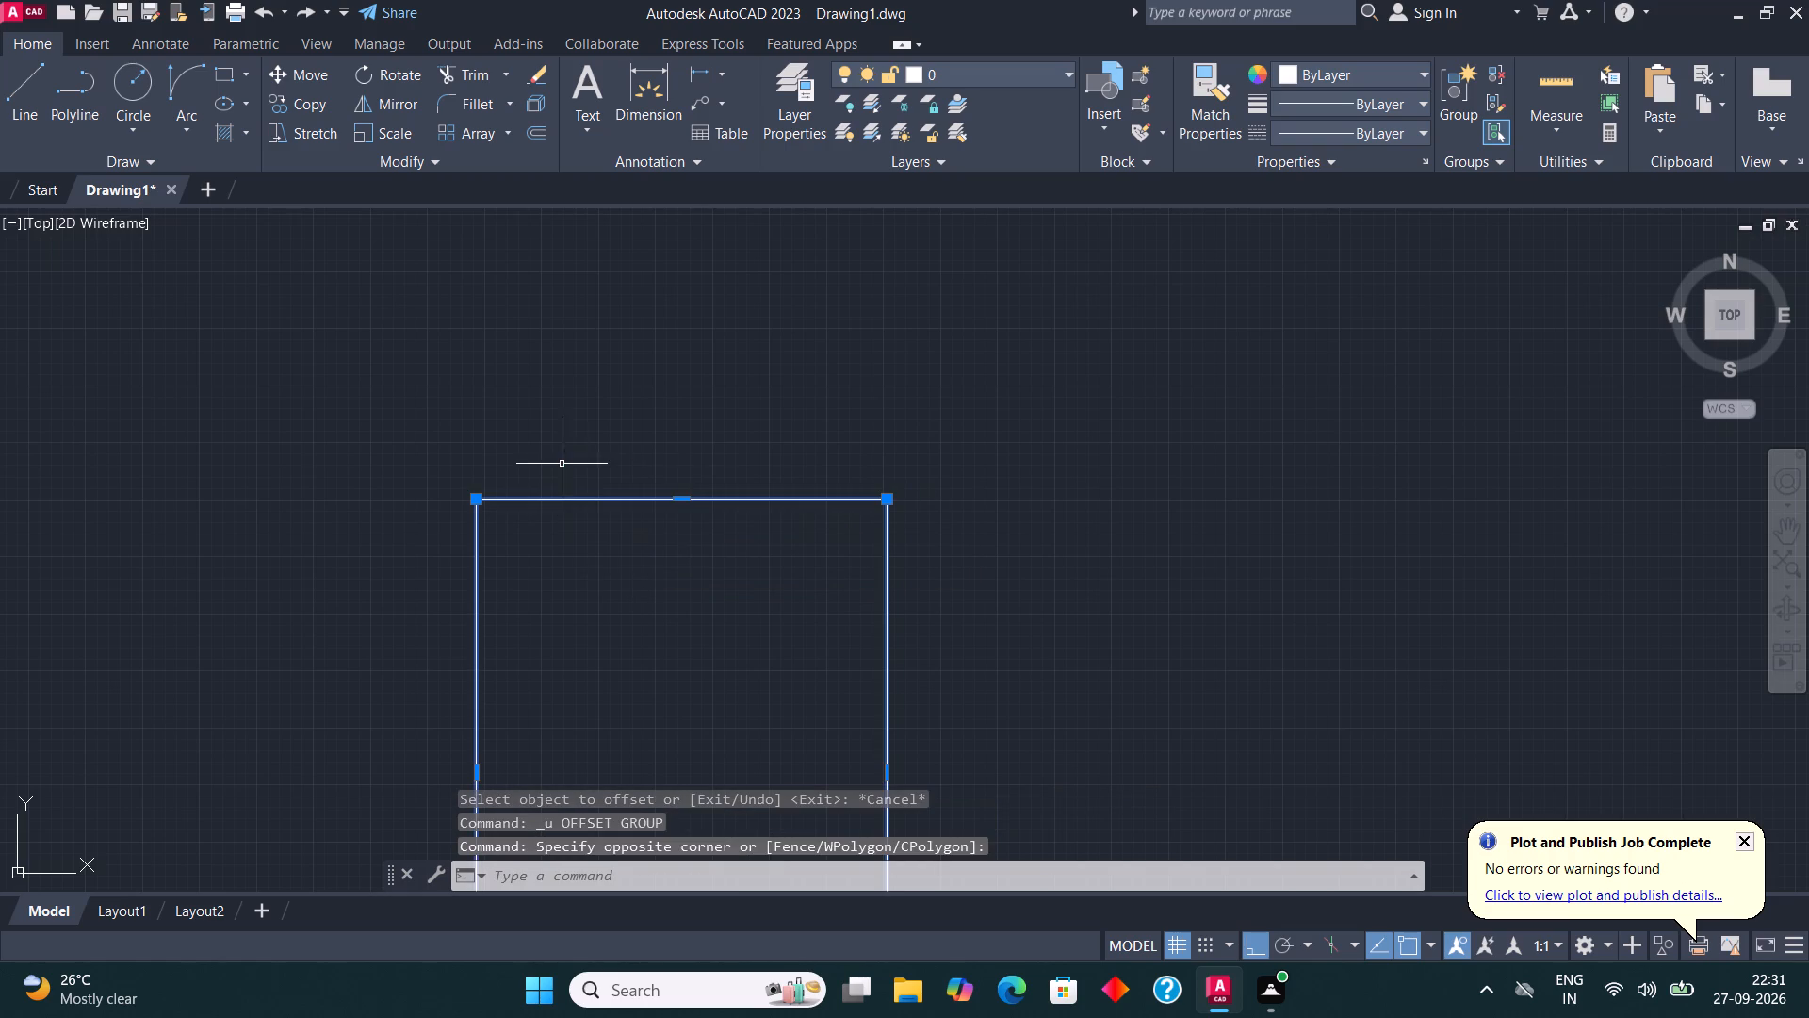
{"action": "left_click", "coordinate": [530, 135]}
{"action": "left_click", "coordinate": [639, 501]}
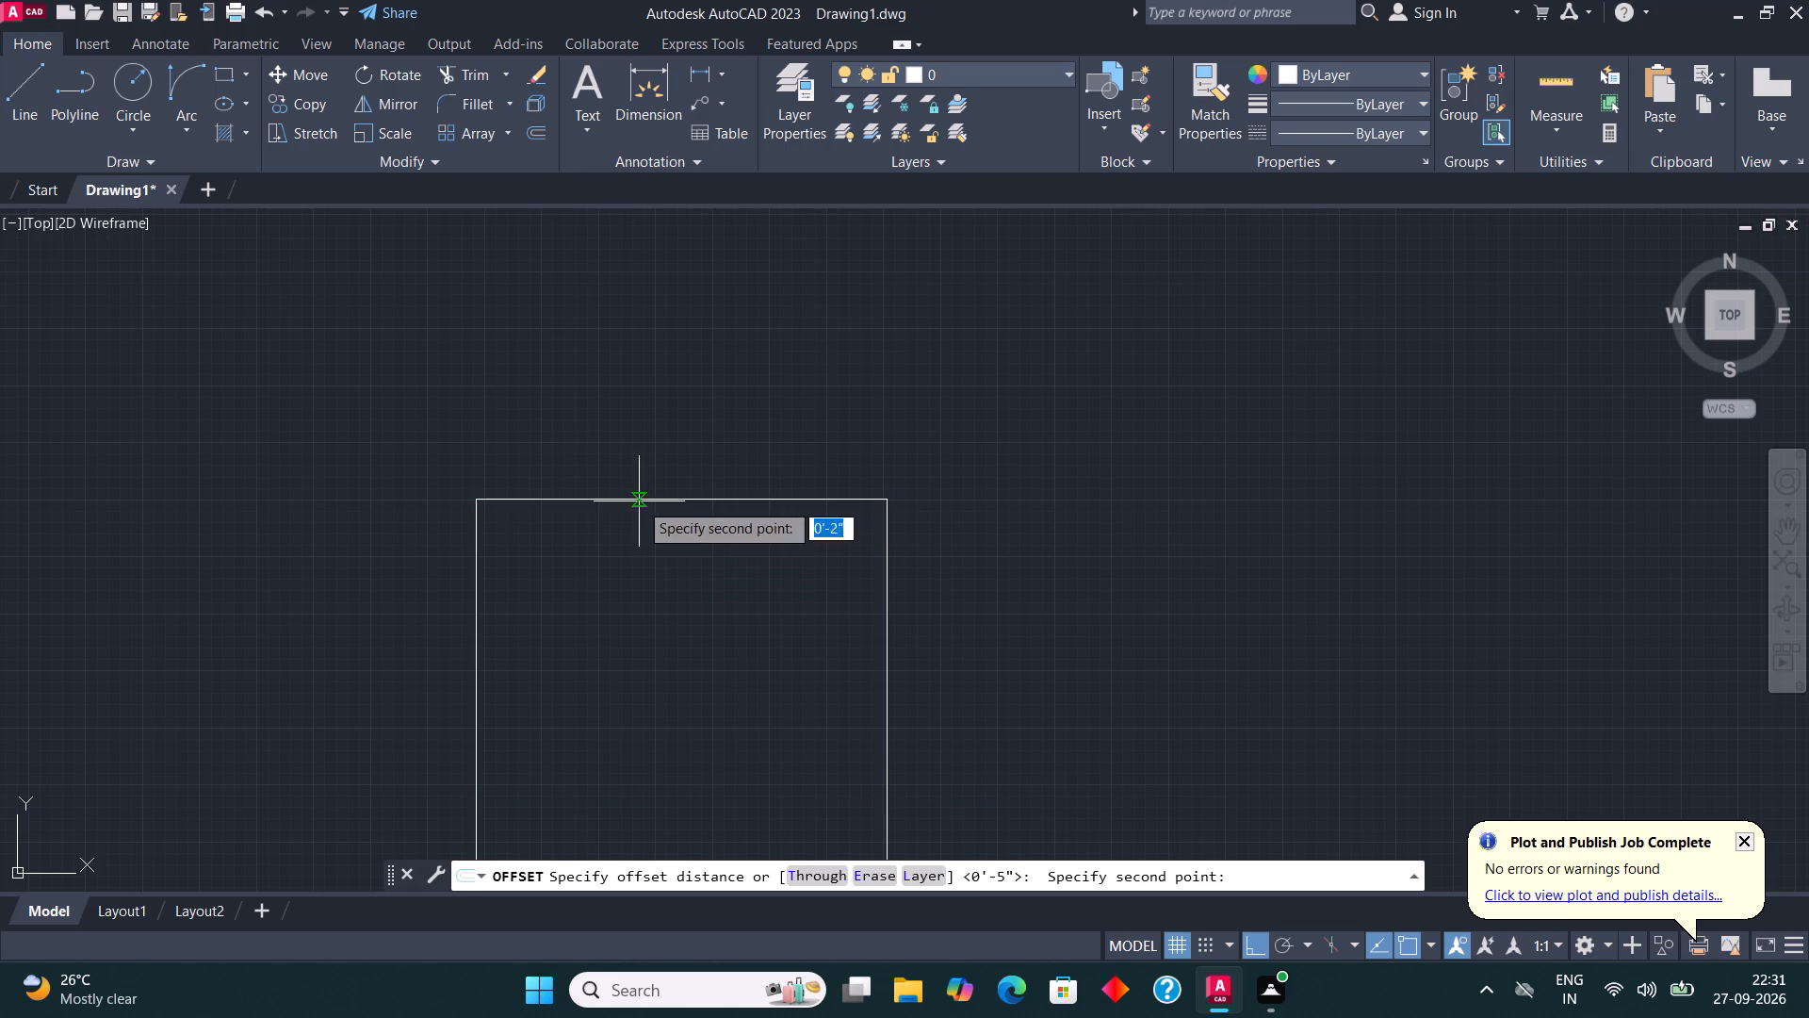
{"action": "type", "text": "9\""}
{"action": "key", "text": "Return"}
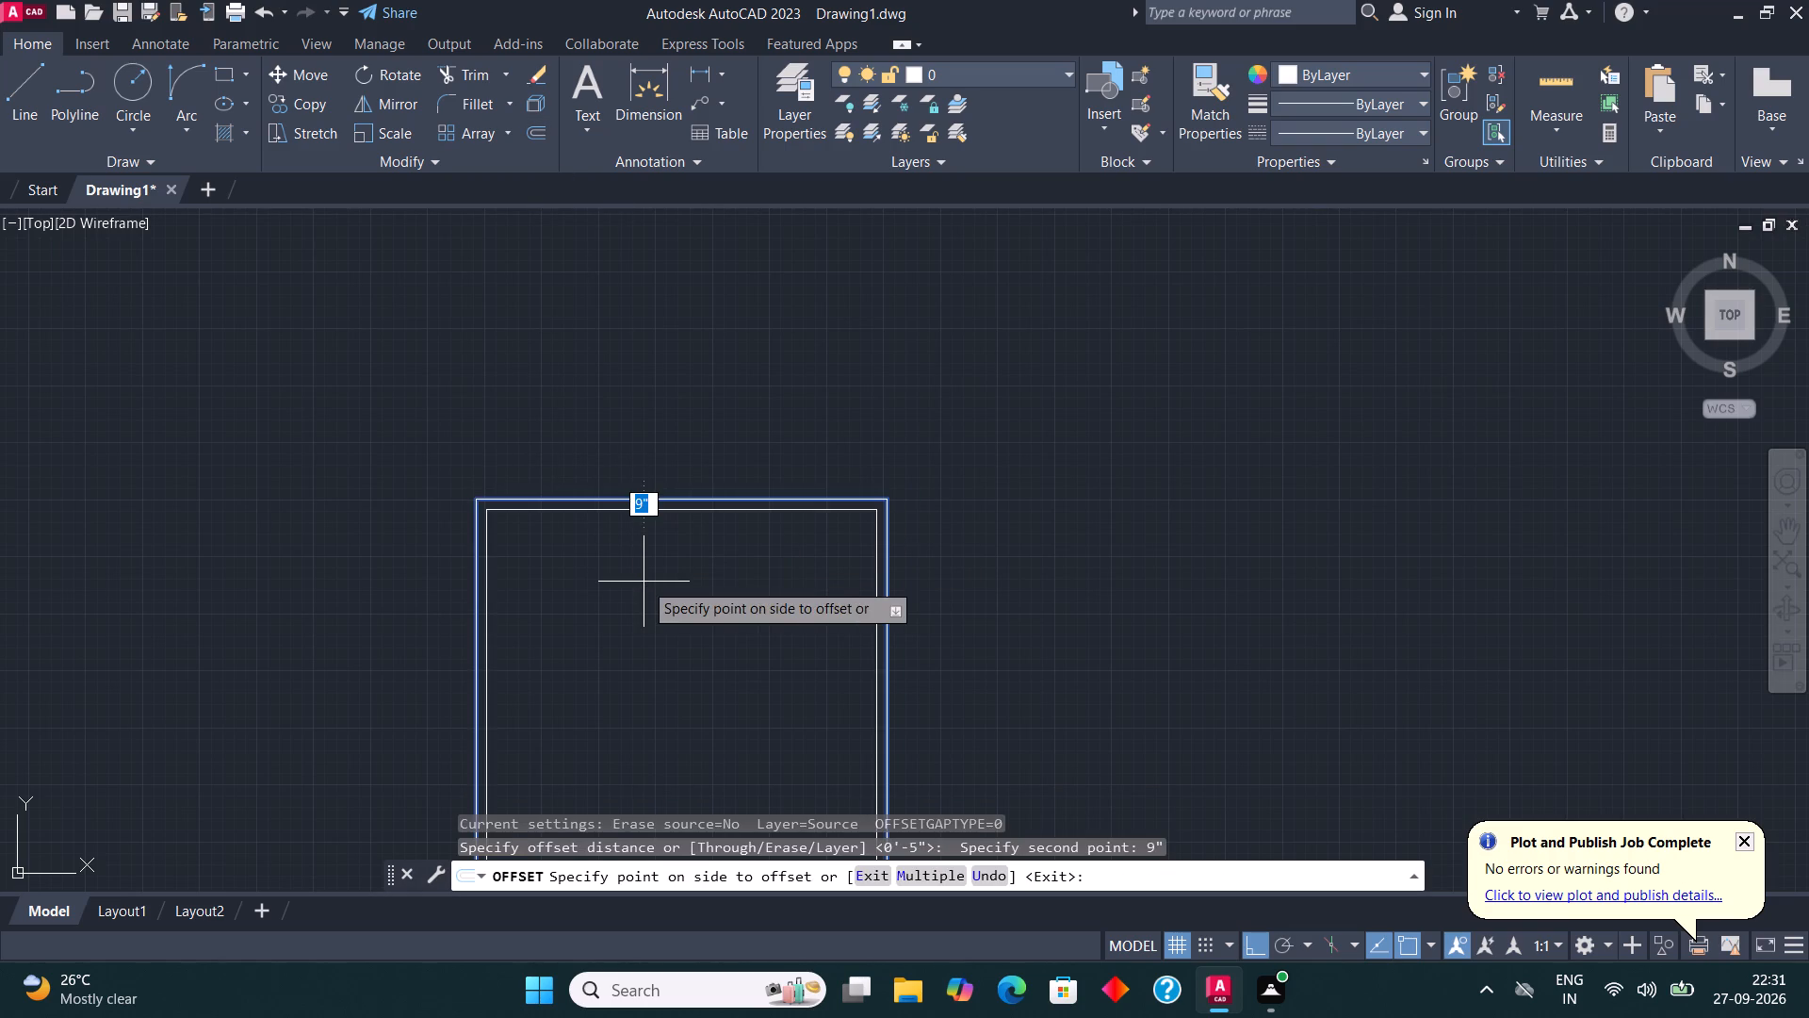
{"action": "left_click", "coordinate": [644, 585]}
Draw a line 11' down from the inner top wall's midpoint, plus a horizontal line about 55' long through its lower end, crossing both side walls.
{"action": "left_click", "coordinate": [17, 81]}
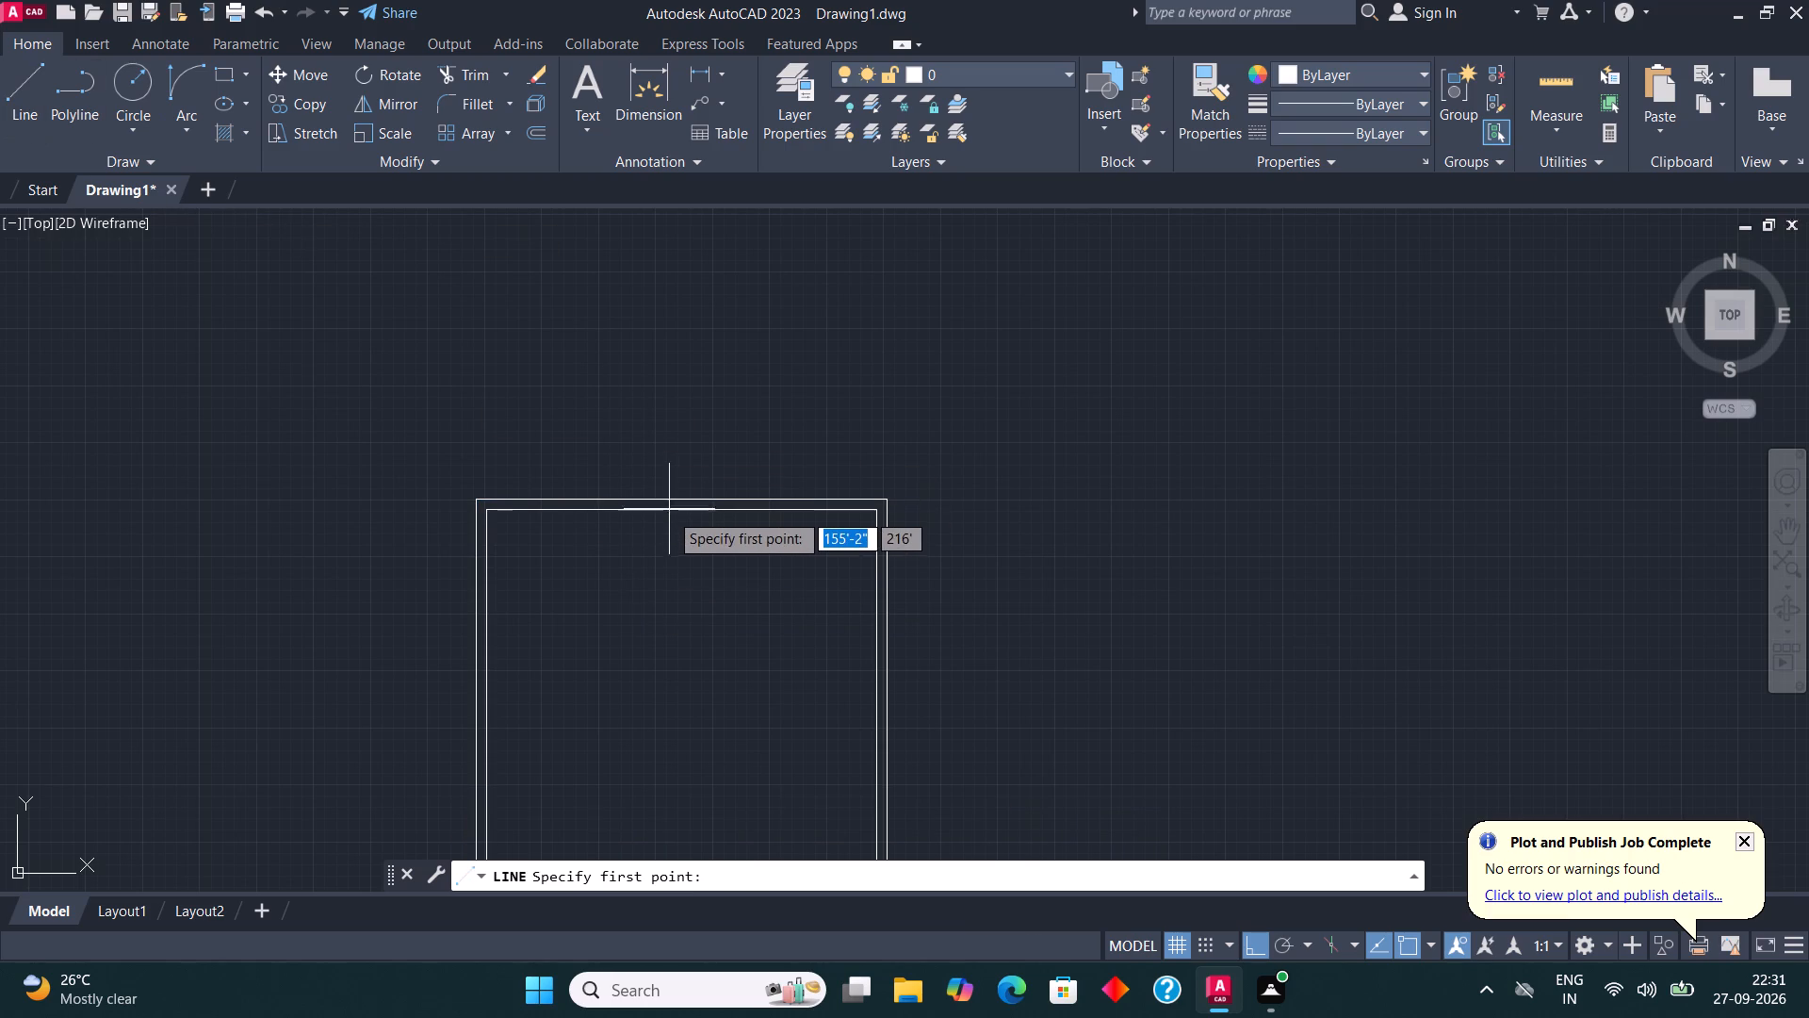
{"action": "left_click", "coordinate": [673, 514]}
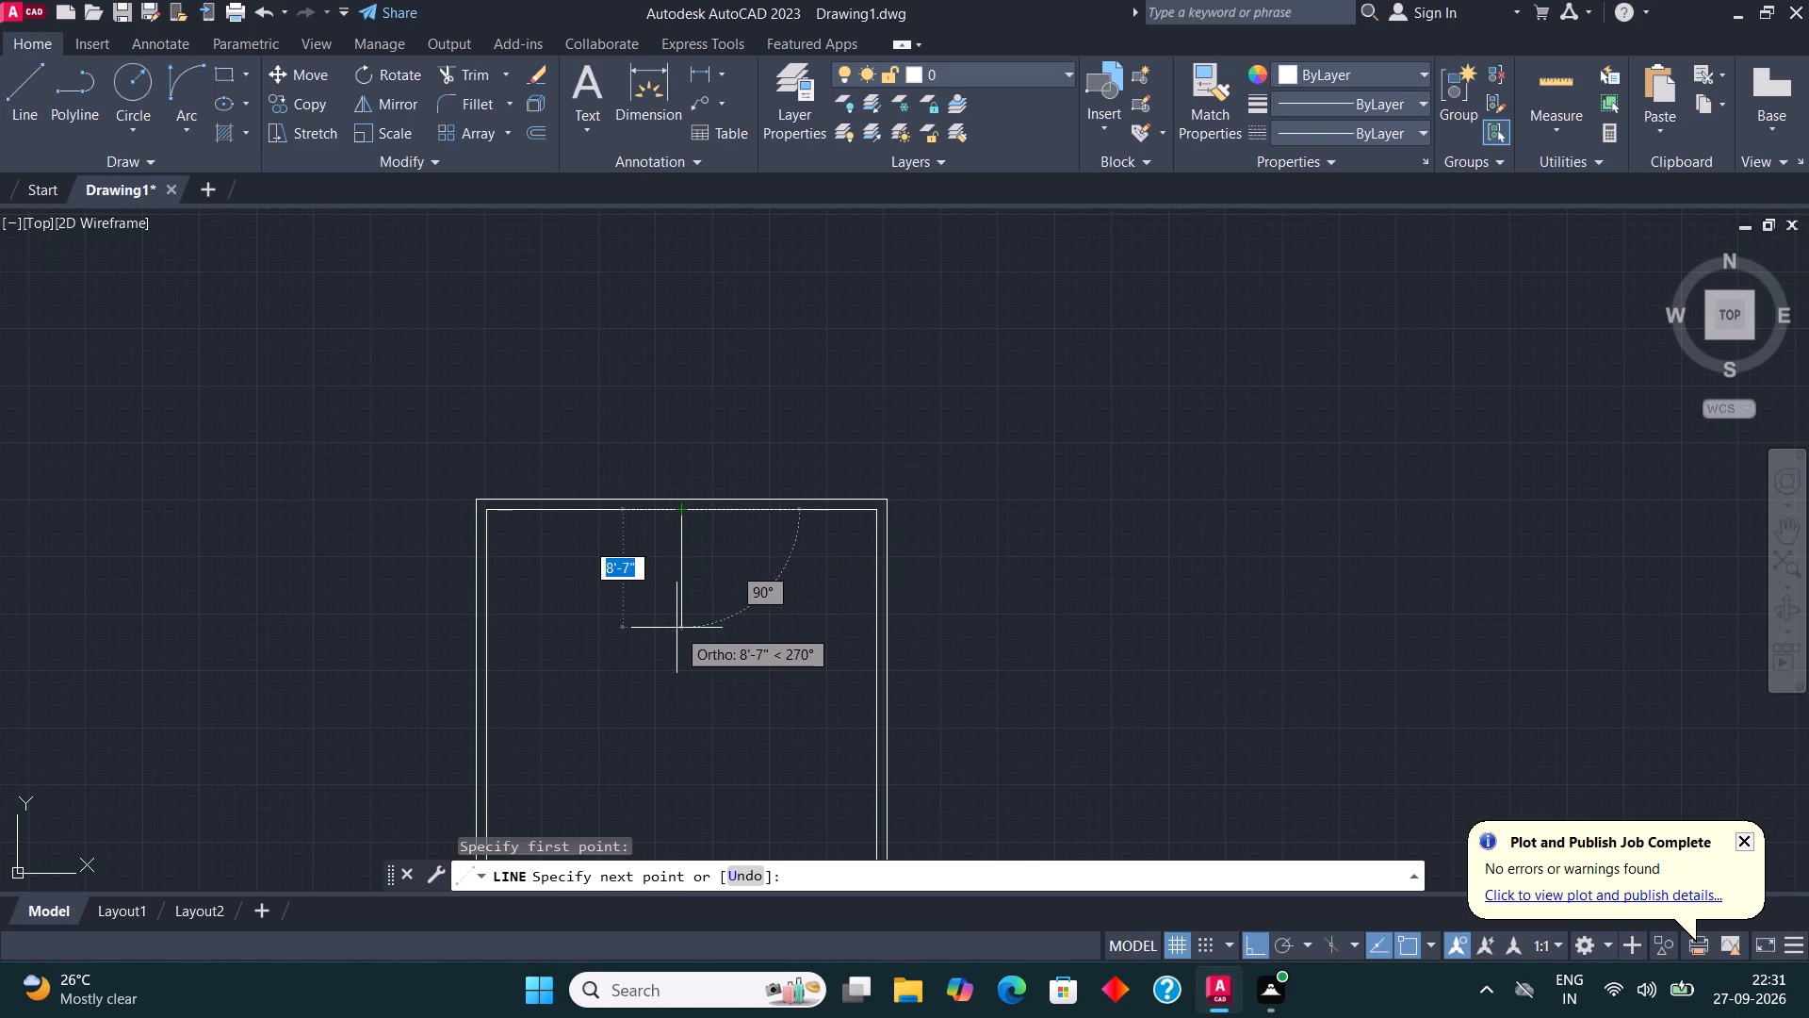
{"action": "type", "text": "11'"}
{"action": "key", "text": "Return"}
{"action": "left_click", "coordinate": [190, 645]}
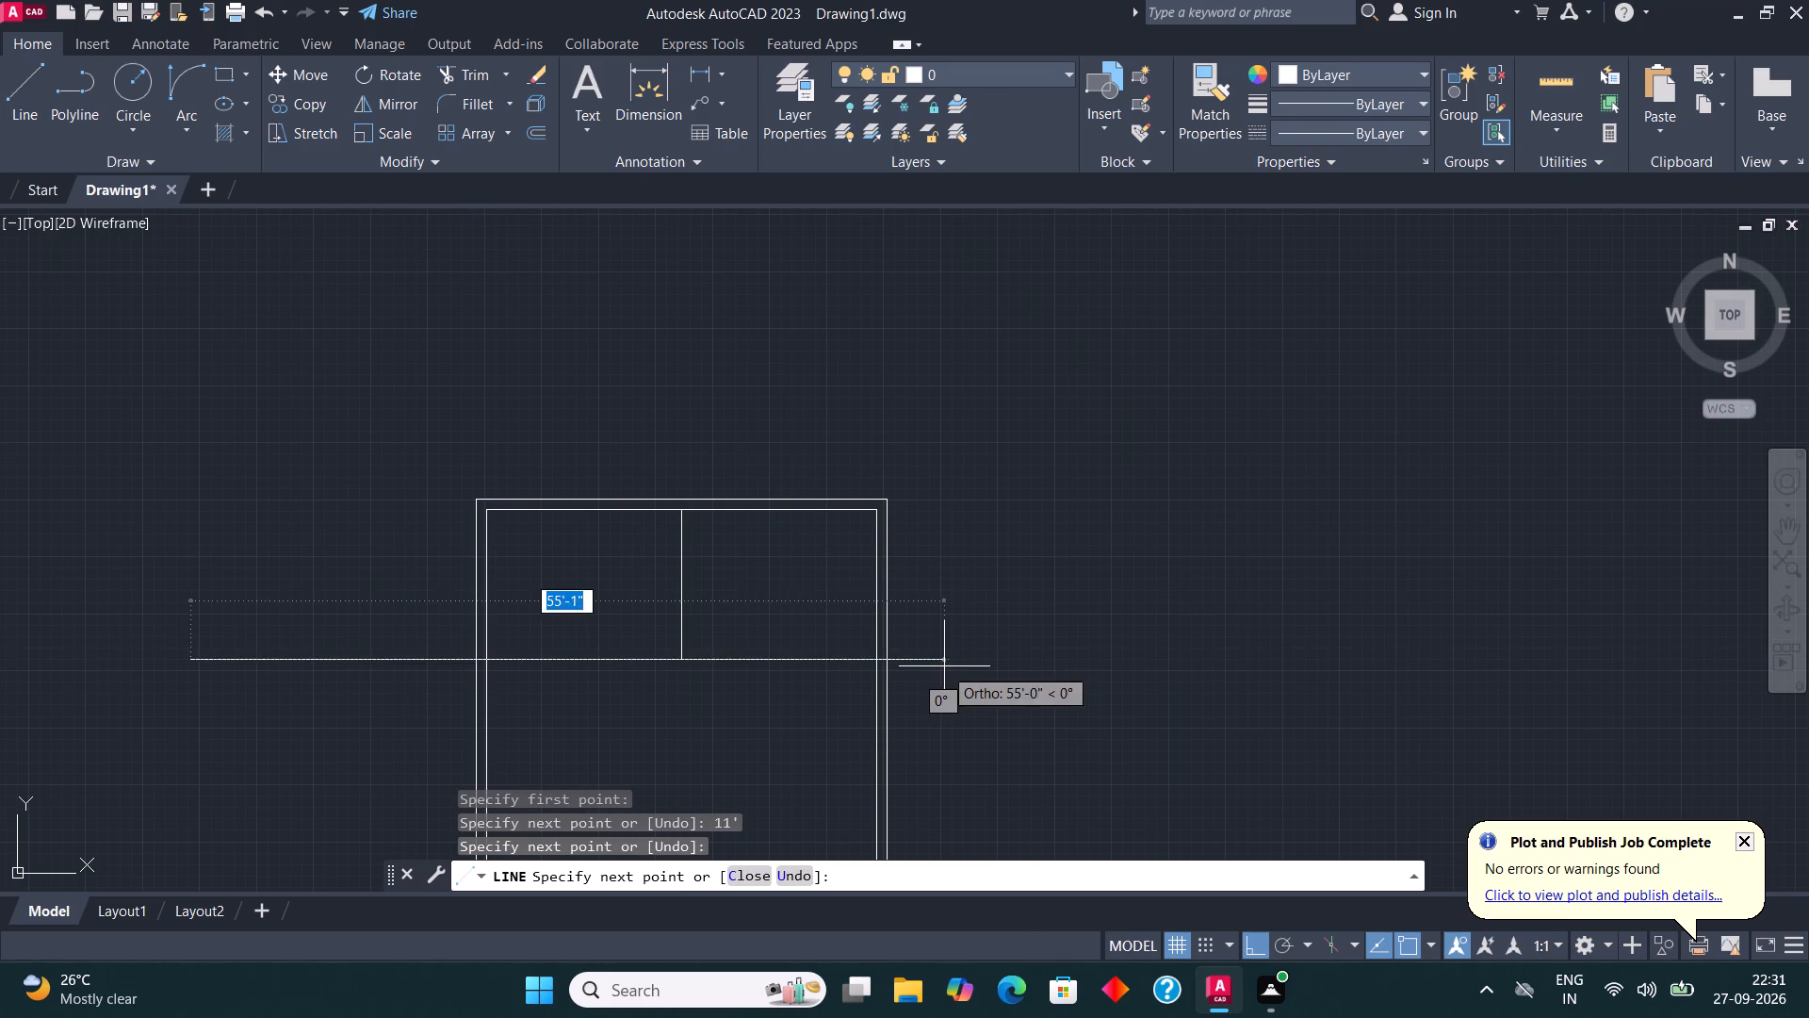
{"action": "left_click", "coordinate": [946, 666]}
{"action": "key", "text": "Escape"}
Trim both ends of the horizontal line that extend beyond the outer wall outline.
{"action": "left_click", "coordinate": [466, 79]}
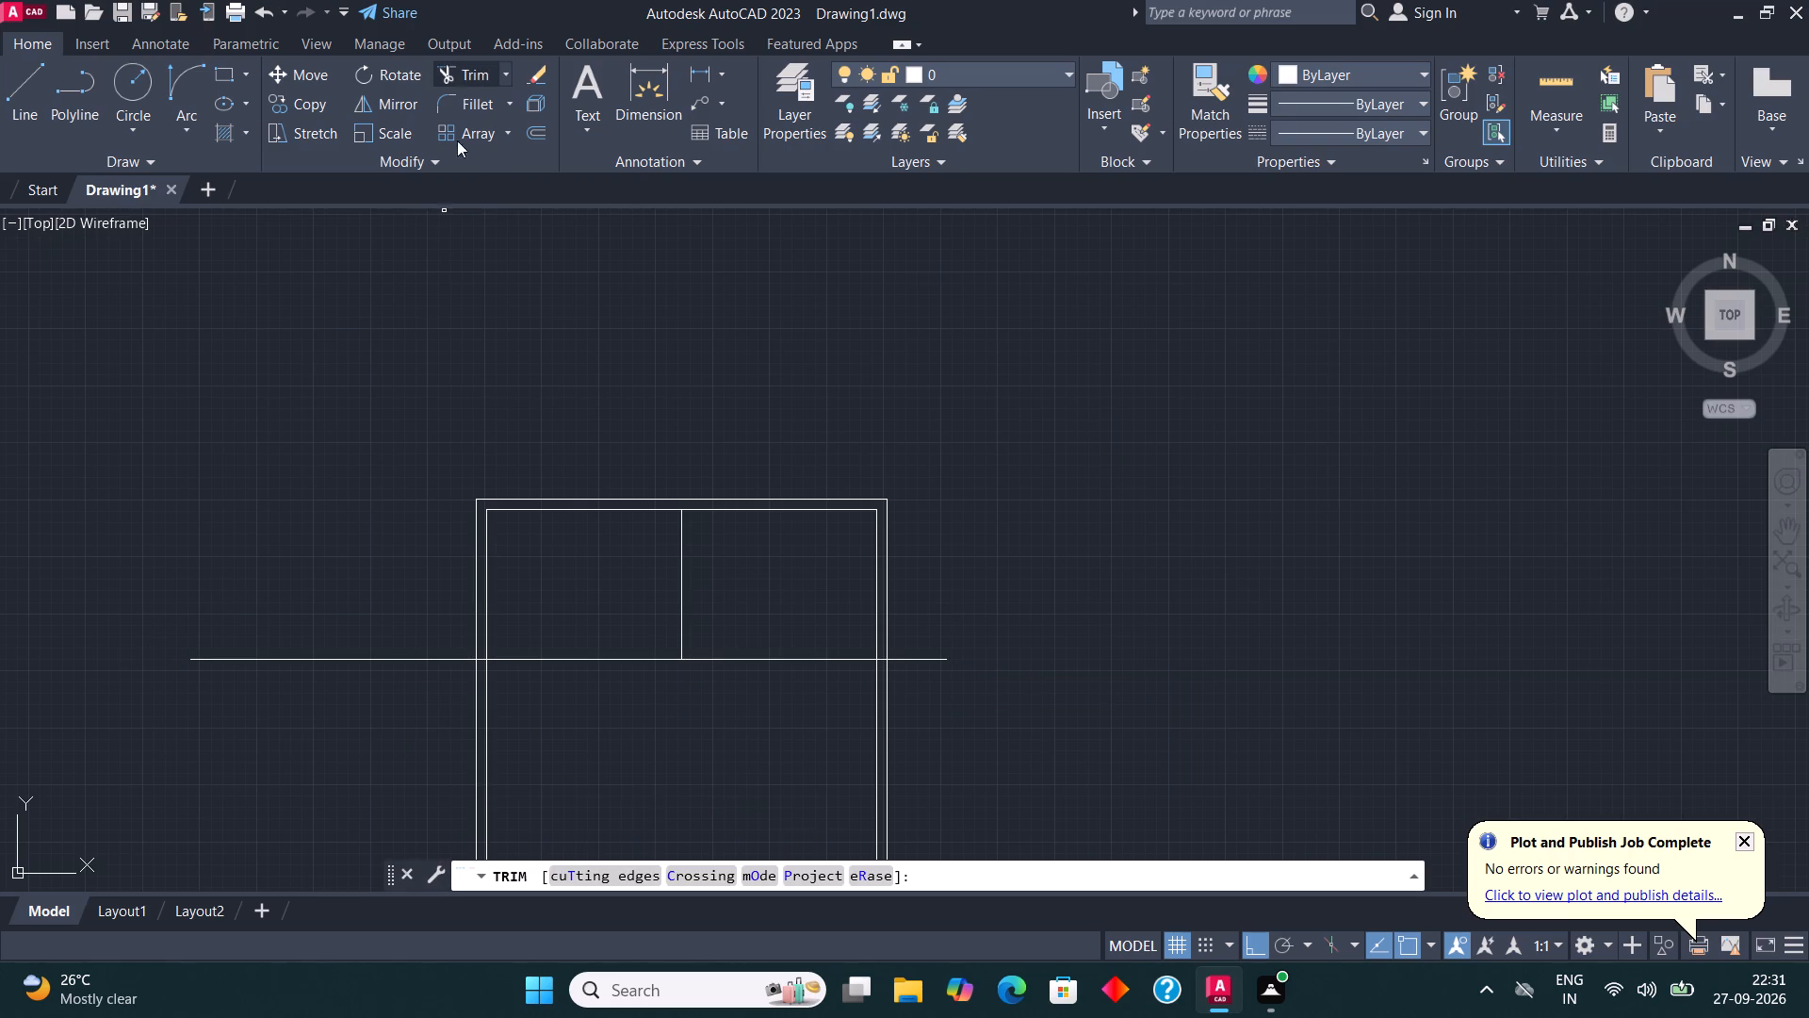
{"action": "left_click_drag", "start_coordinate": [301, 772], "coordinate": [301, 755]}
{"action": "left_click", "coordinate": [301, 427]}
{"action": "left_click_drag", "start_coordinate": [939, 758], "coordinate": [938, 748]}
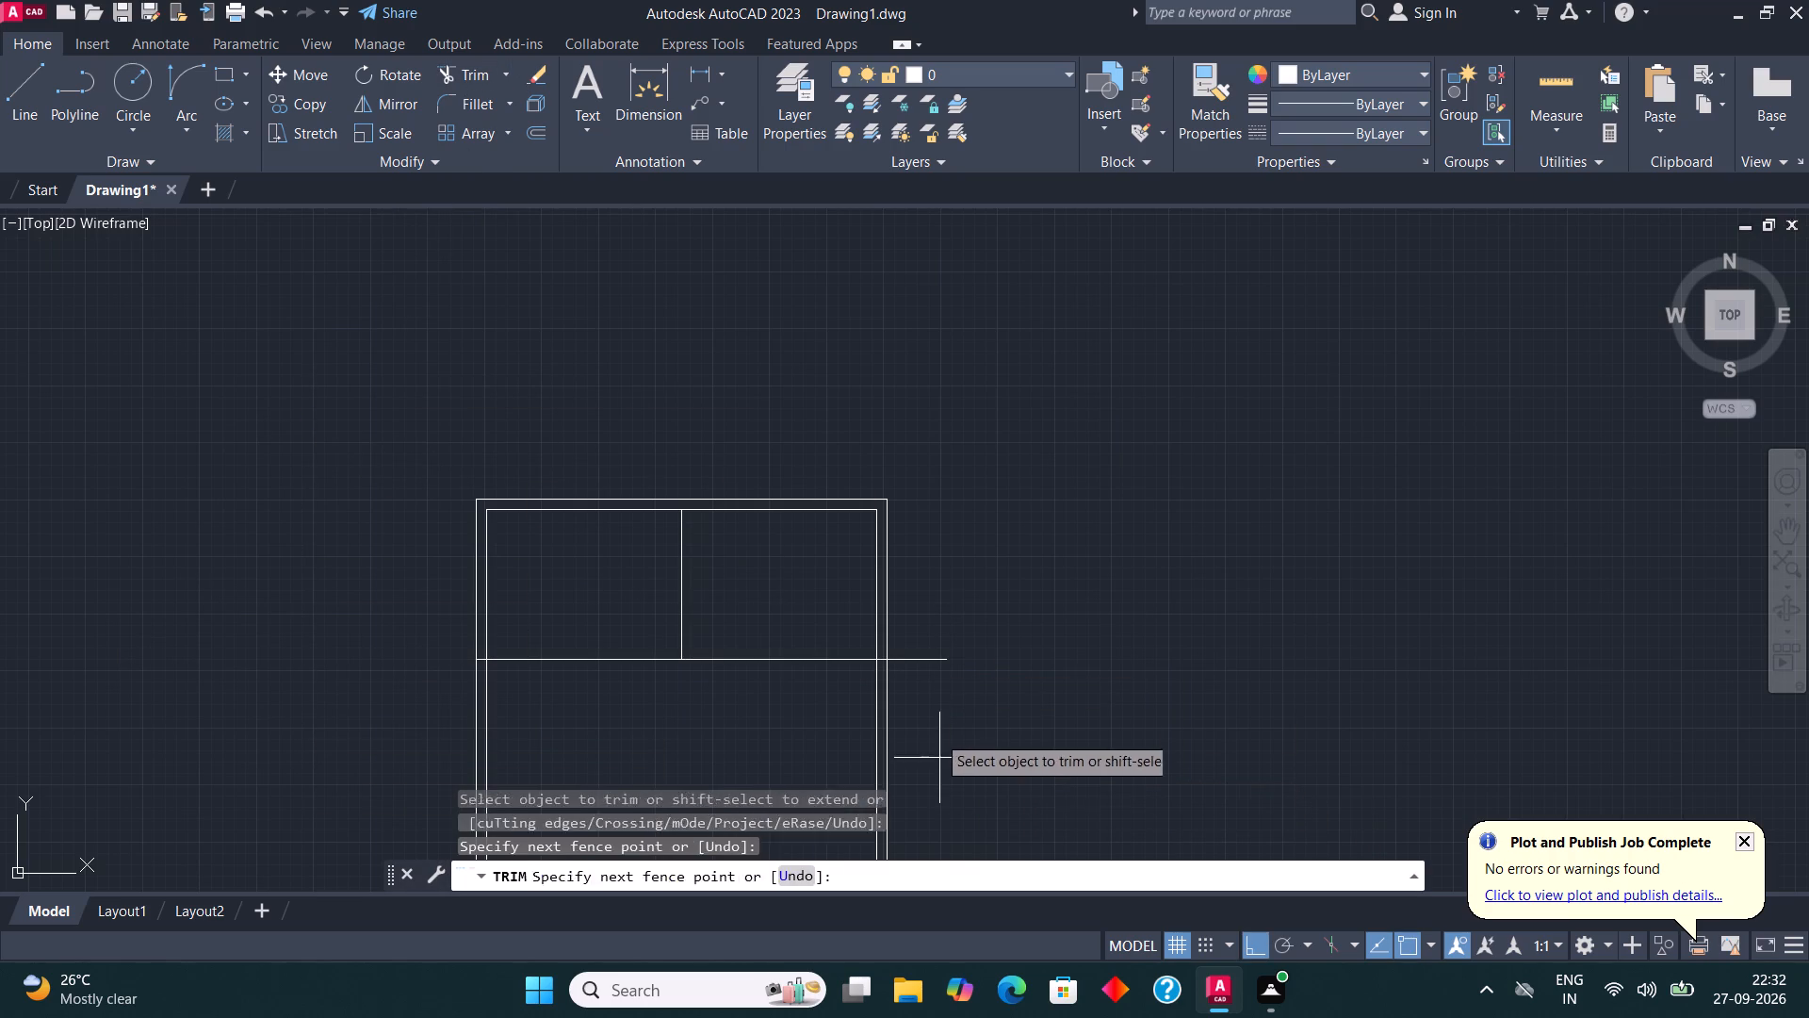
{"action": "left_click", "coordinate": [906, 526]}
{"action": "key", "text": "Escape"}
Copy the 11' vertical partition line 4.5" to the right, and erase the stray extra copy.
{"action": "left_click", "coordinate": [683, 590]}
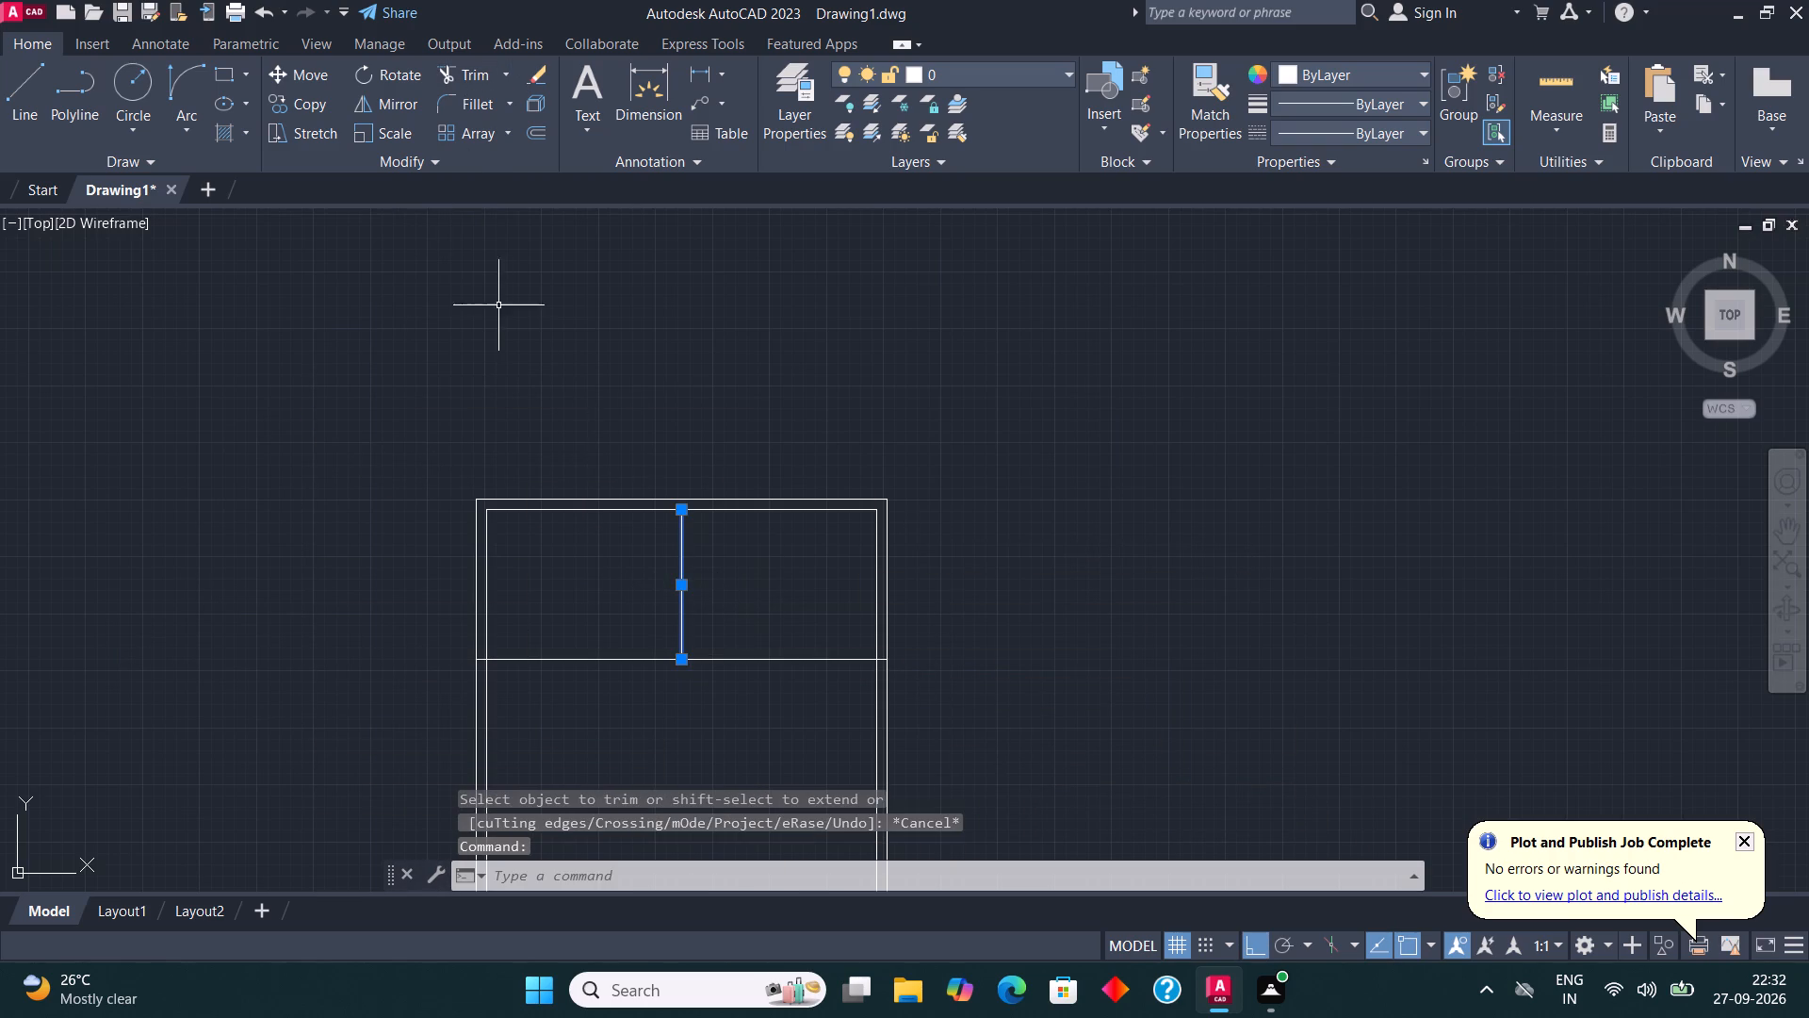
{"action": "left_click", "coordinate": [304, 102]}
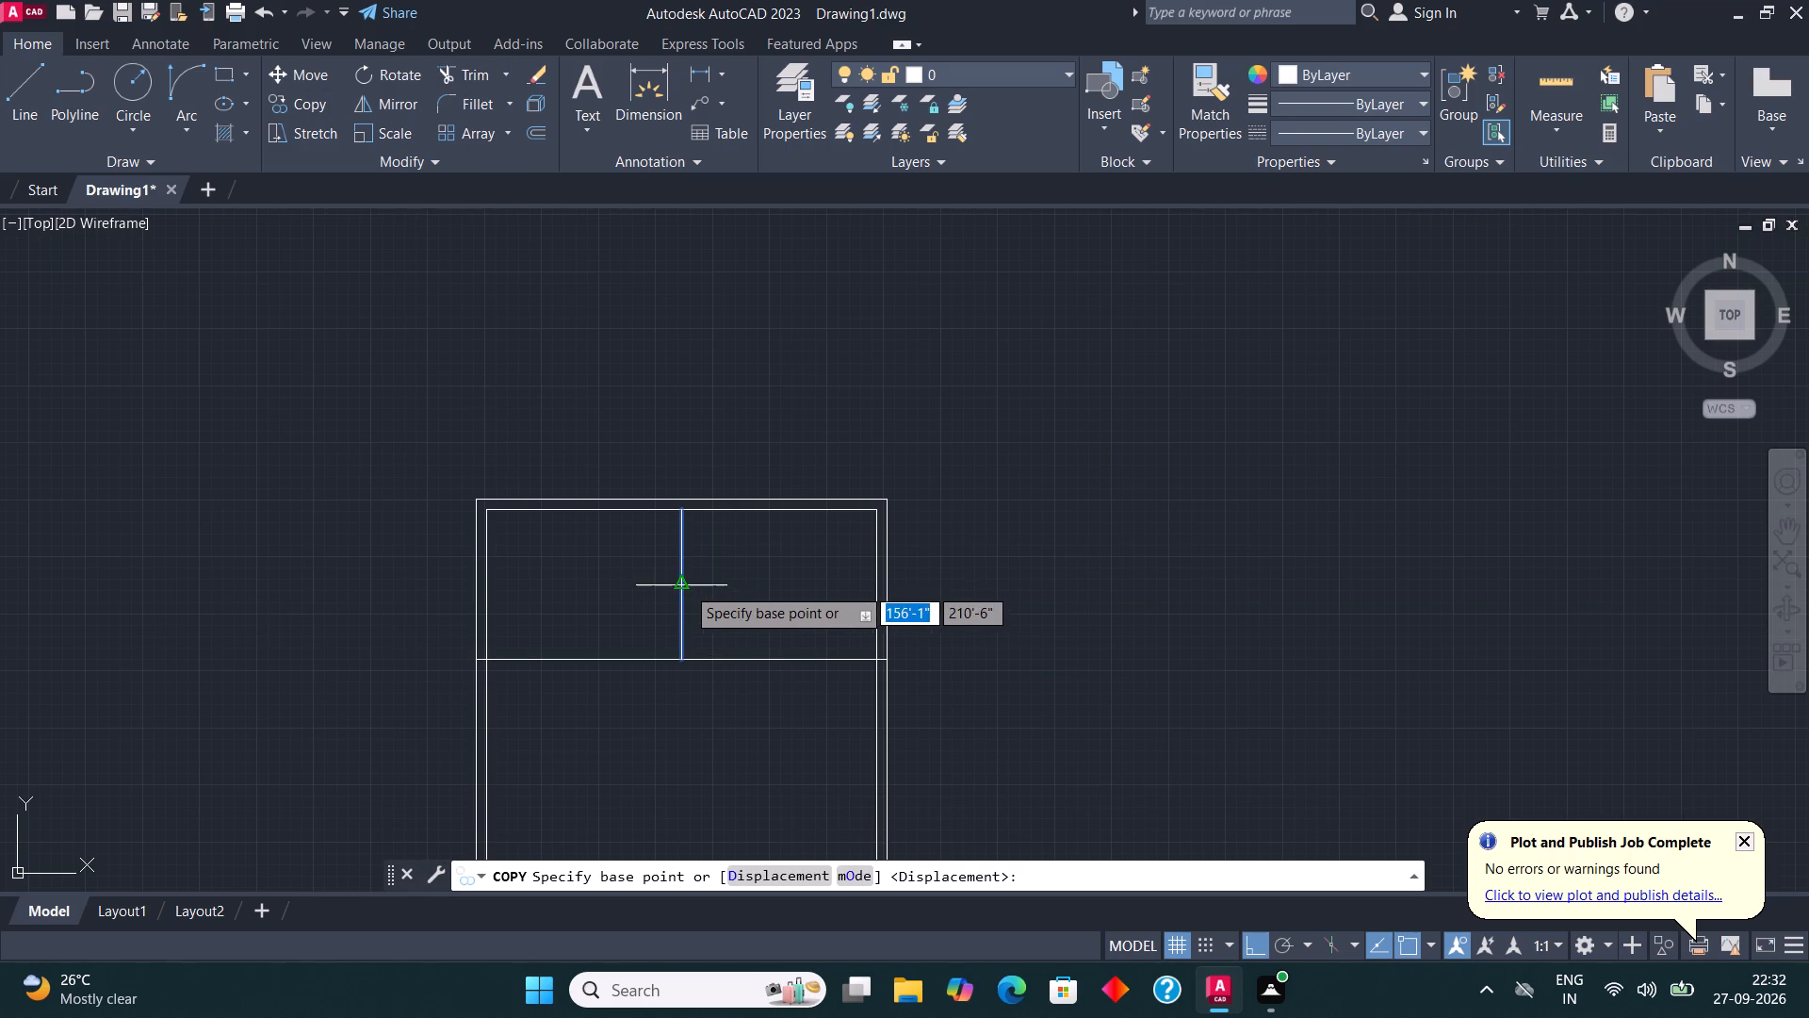
{"action": "left_click", "coordinate": [685, 583]}
{"action": "type", "text": "4.5\""}
{"action": "key", "text": "Return"}
{"action": "left_click", "coordinate": [710, 586]}
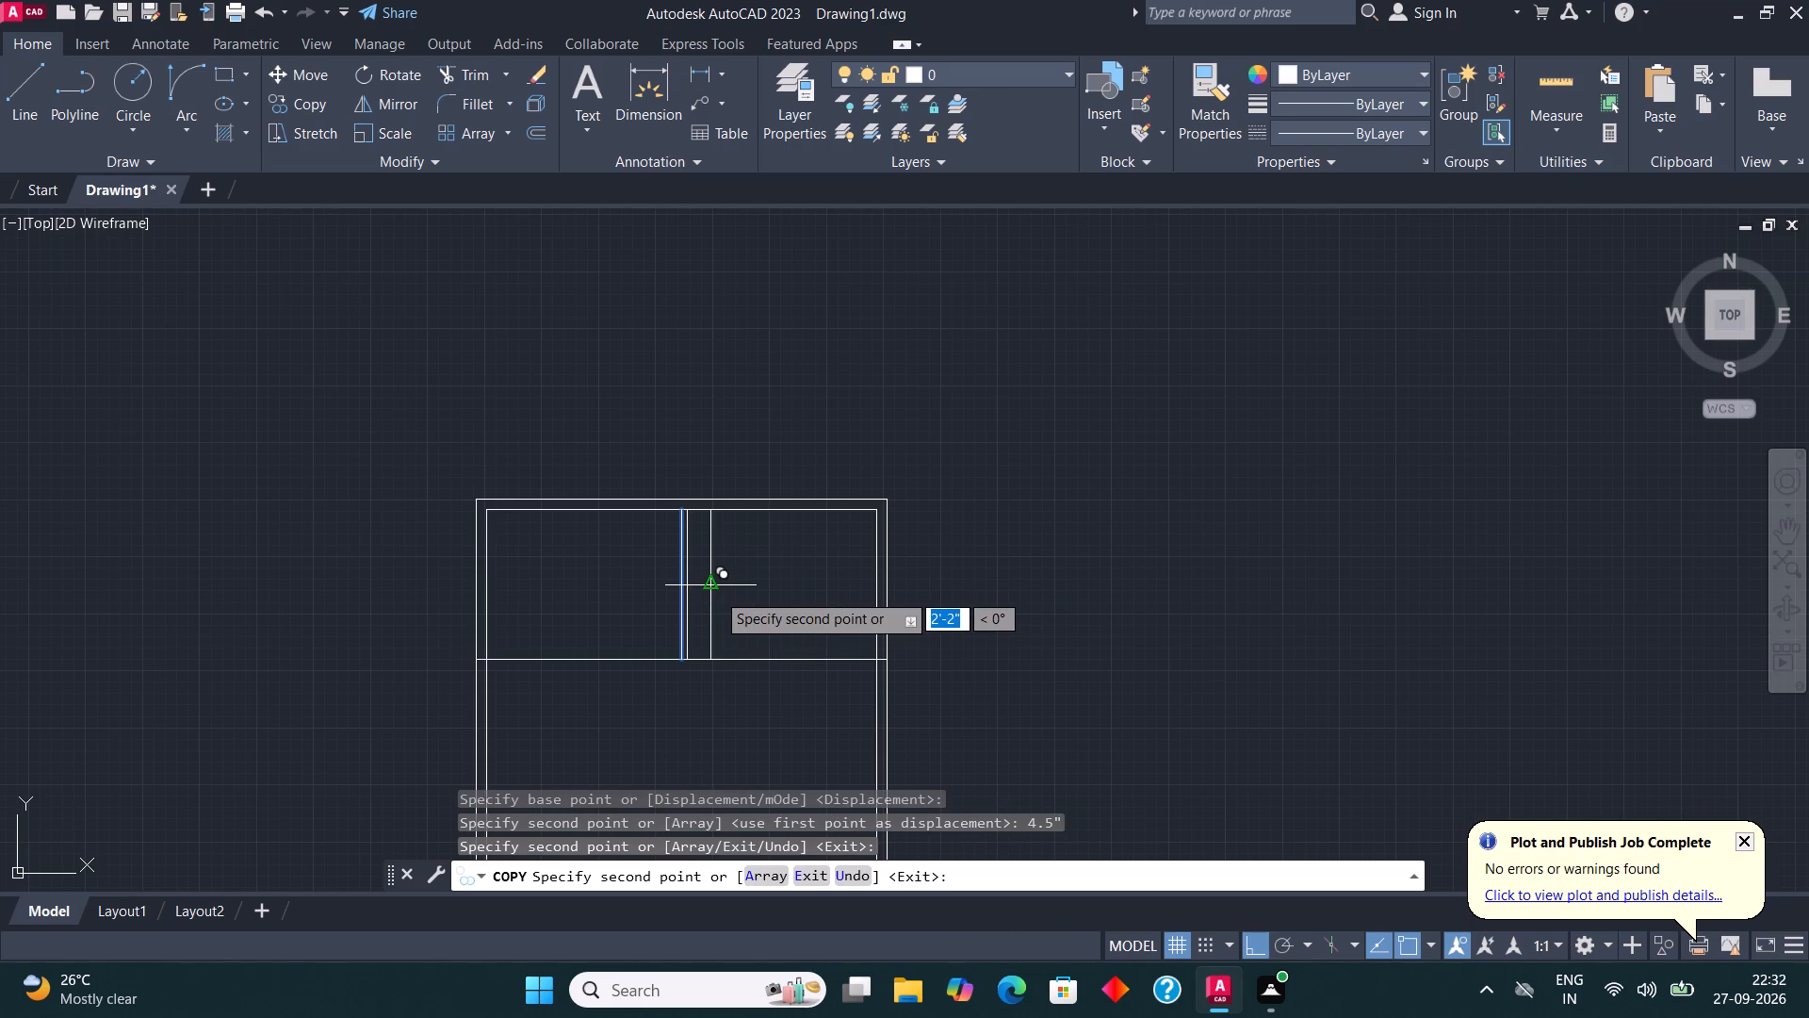
{"action": "key", "text": "Escape"}
{"action": "left_click", "coordinate": [716, 592]}
{"action": "left_click", "coordinate": [706, 570]}
{"action": "key", "text": "Delete"}
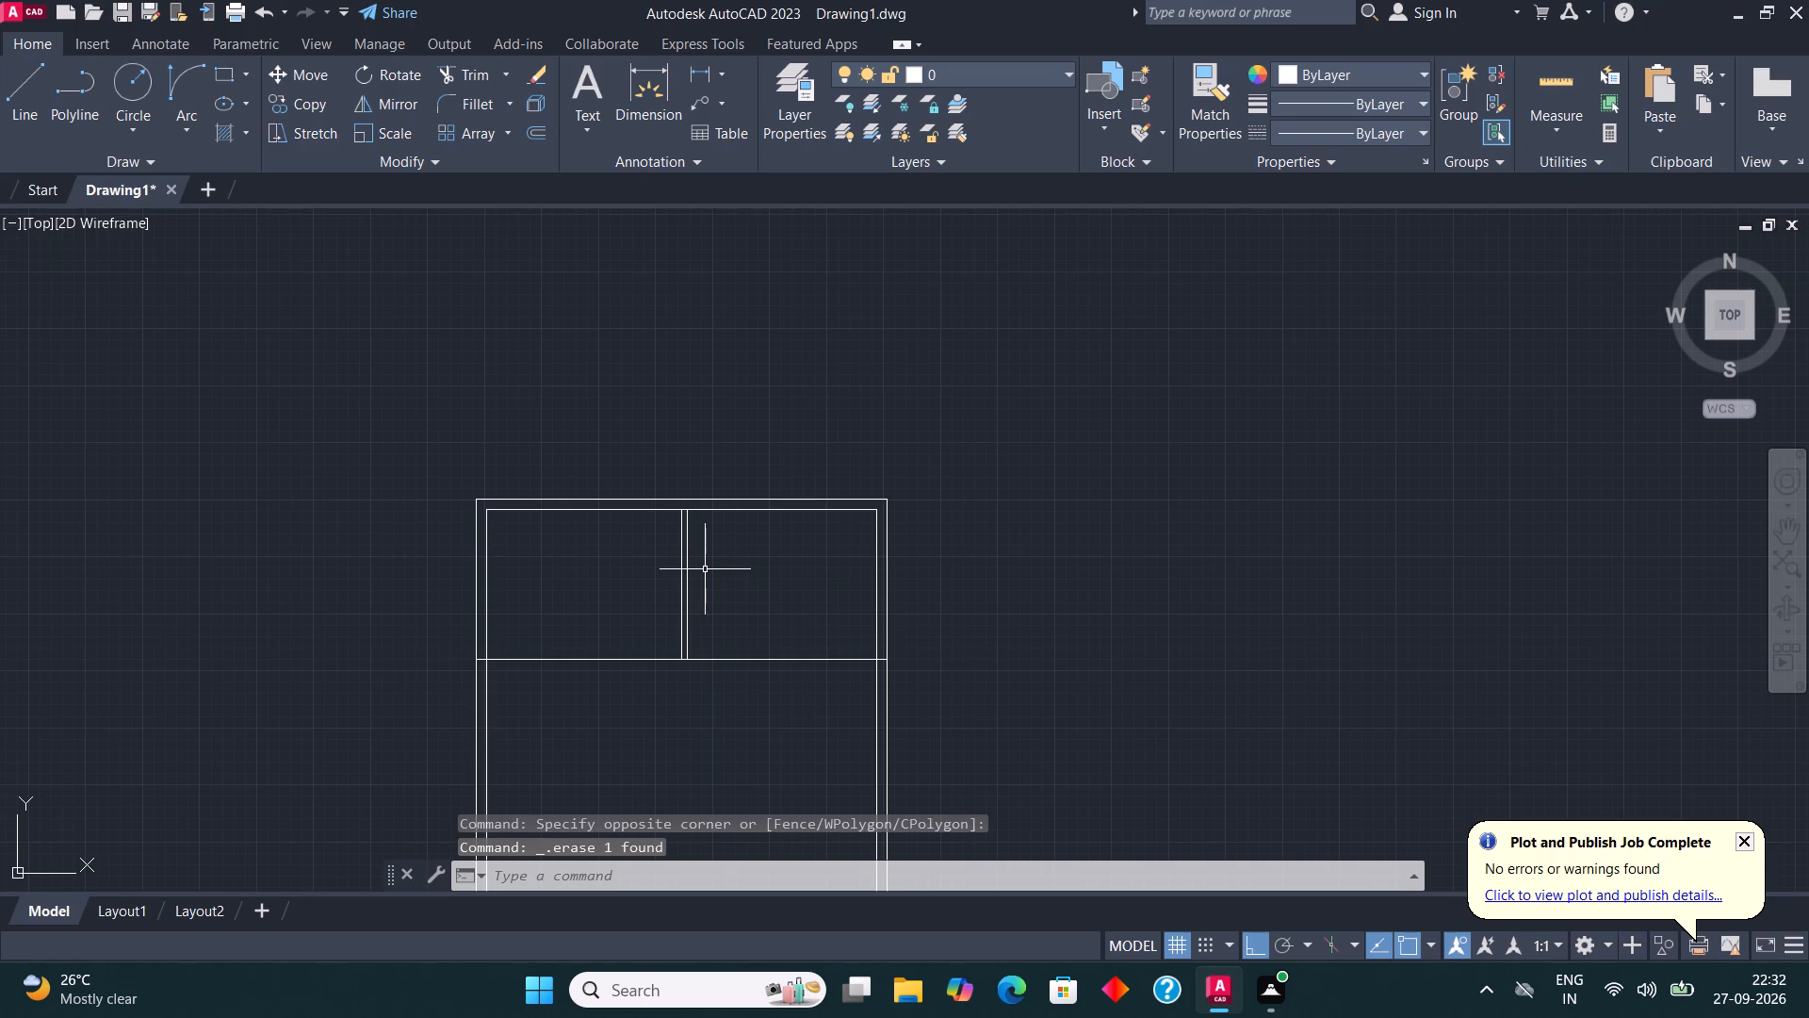
Copy the horizontal partition line 4.5" downward to form the second face of the cross wall.
{"action": "scroll", "coordinate": [698, 528], "scroll_direction": "down", "scroll_amount": 3}
{"action": "scroll", "coordinate": [686, 562], "scroll_direction": "up", "scroll_amount": 3}
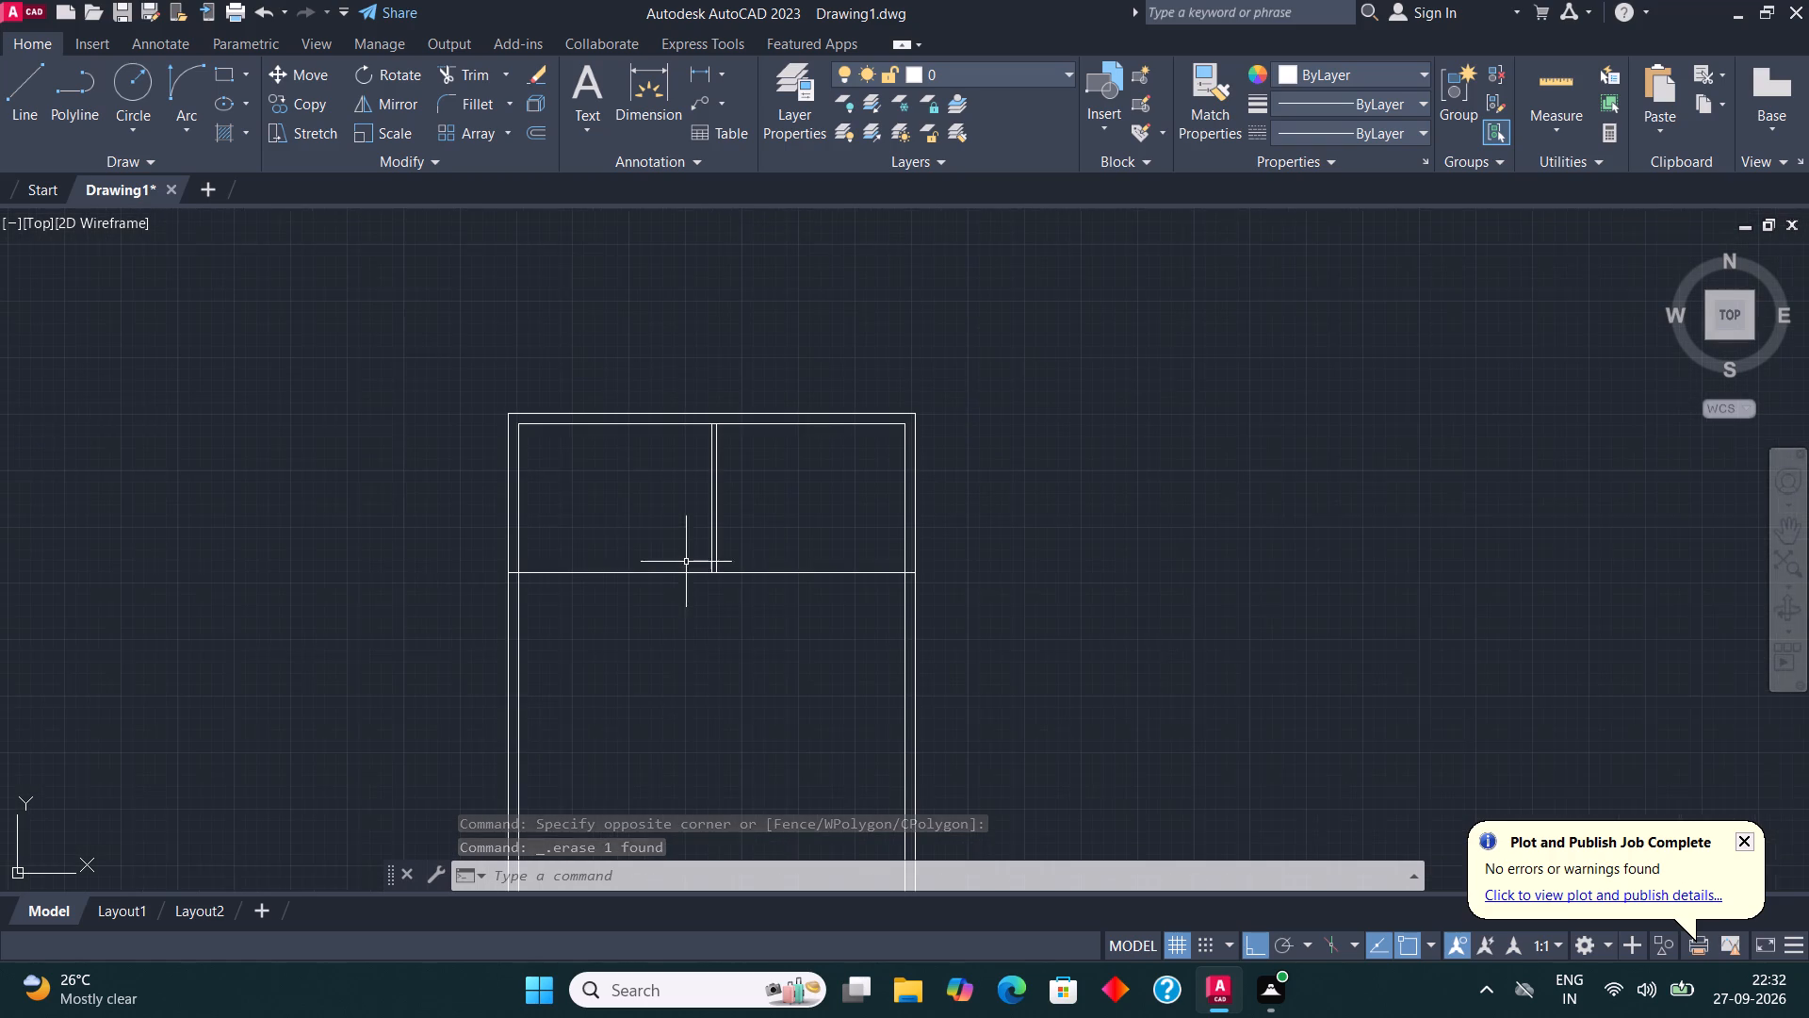
{"action": "left_click", "coordinate": [659, 570]}
{"action": "left_click", "coordinate": [324, 103]}
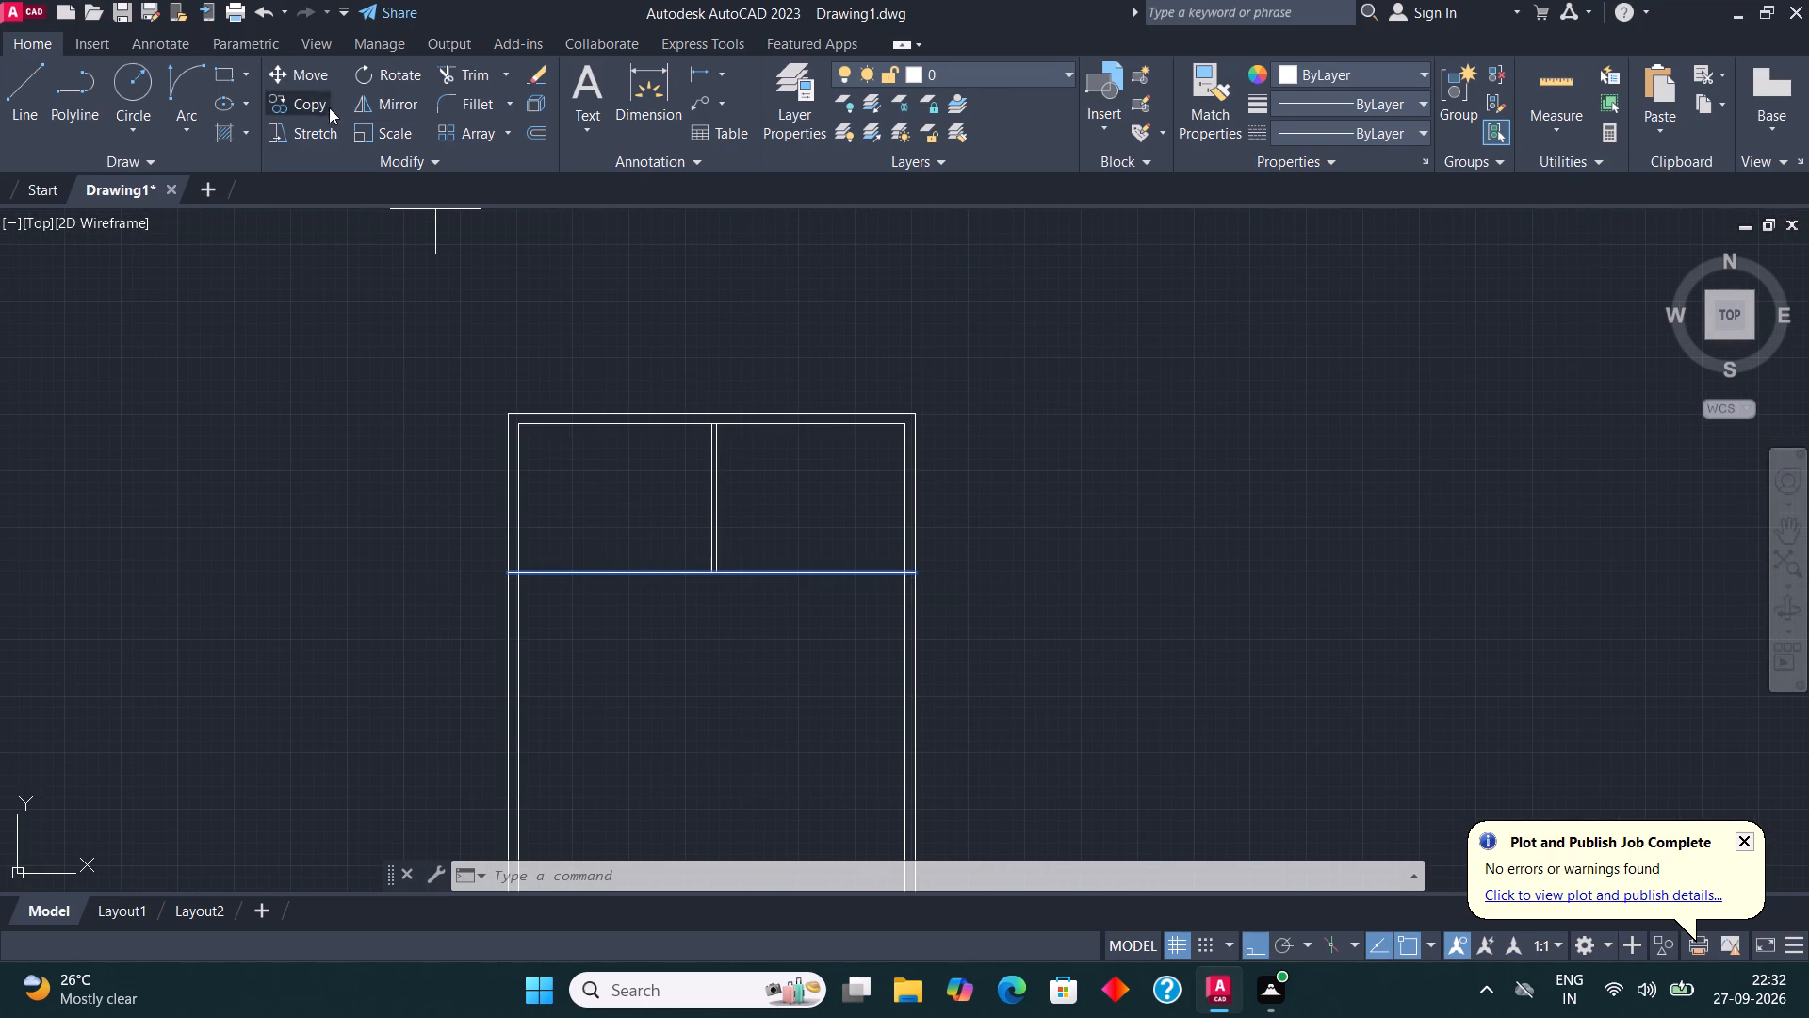
{"action": "left_click", "coordinate": [668, 569]}
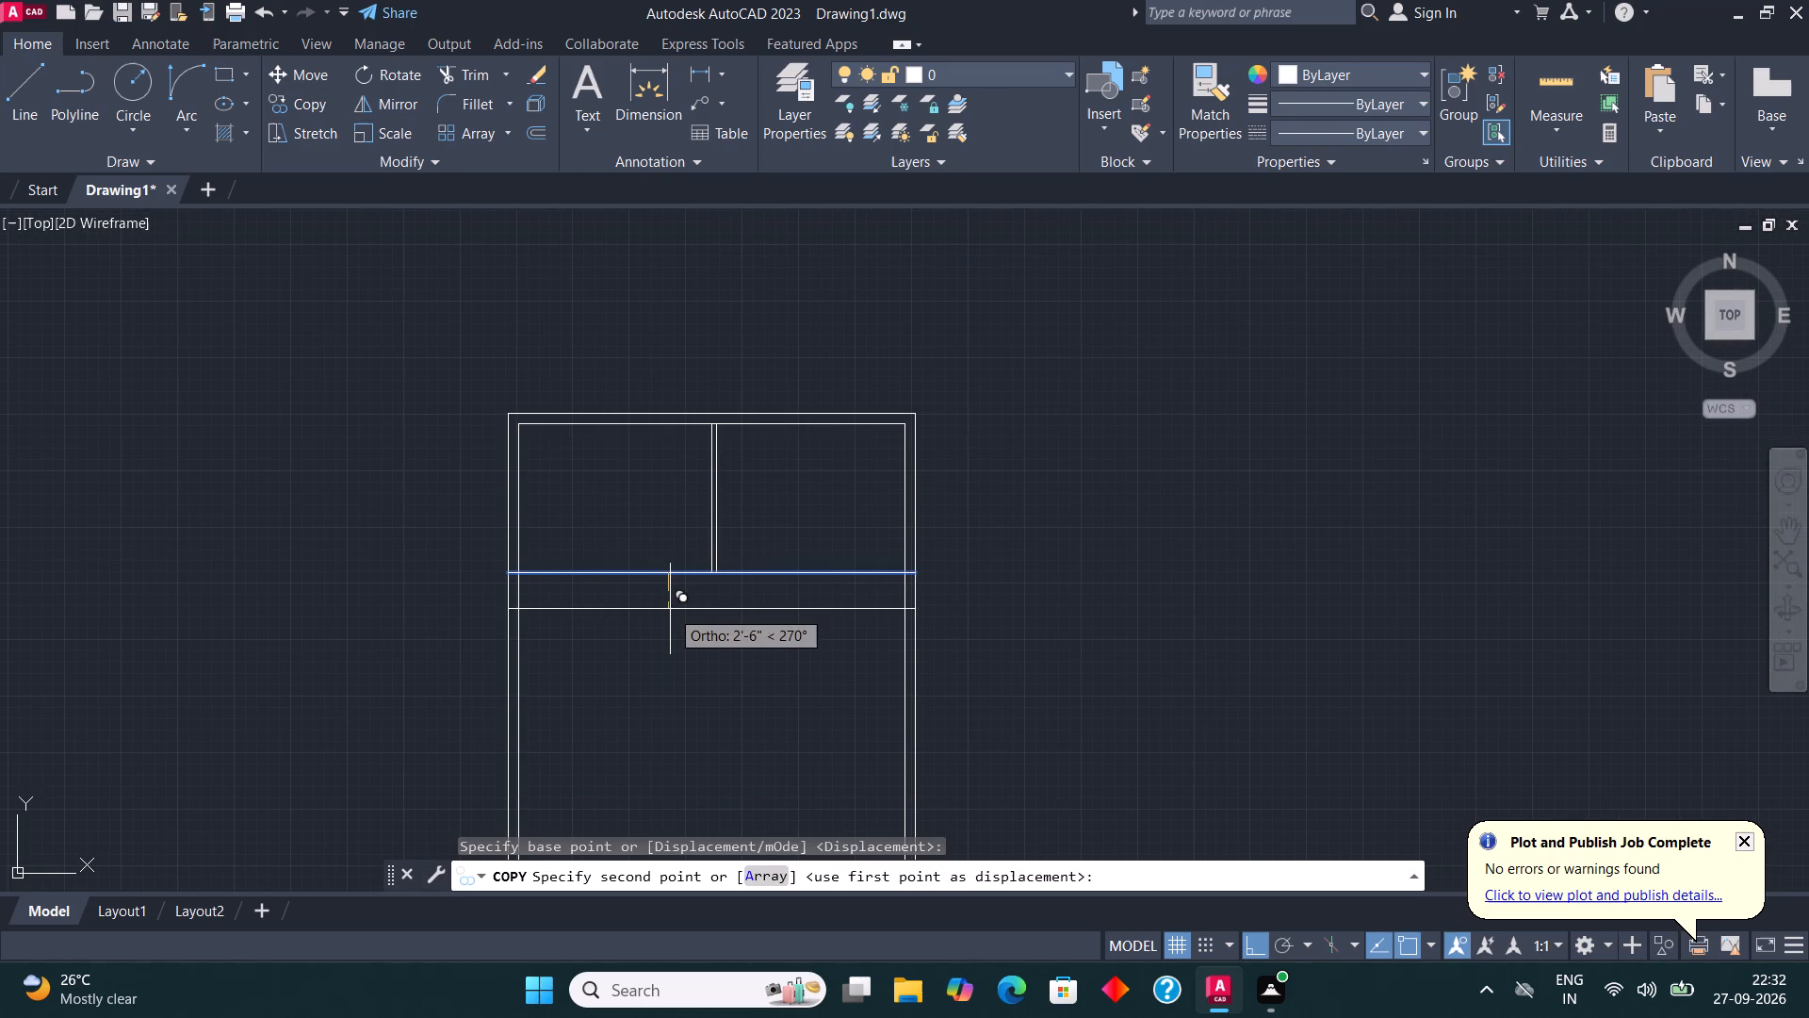
{"action": "type", "text": "4.5\""}
{"action": "key", "text": "Return"}
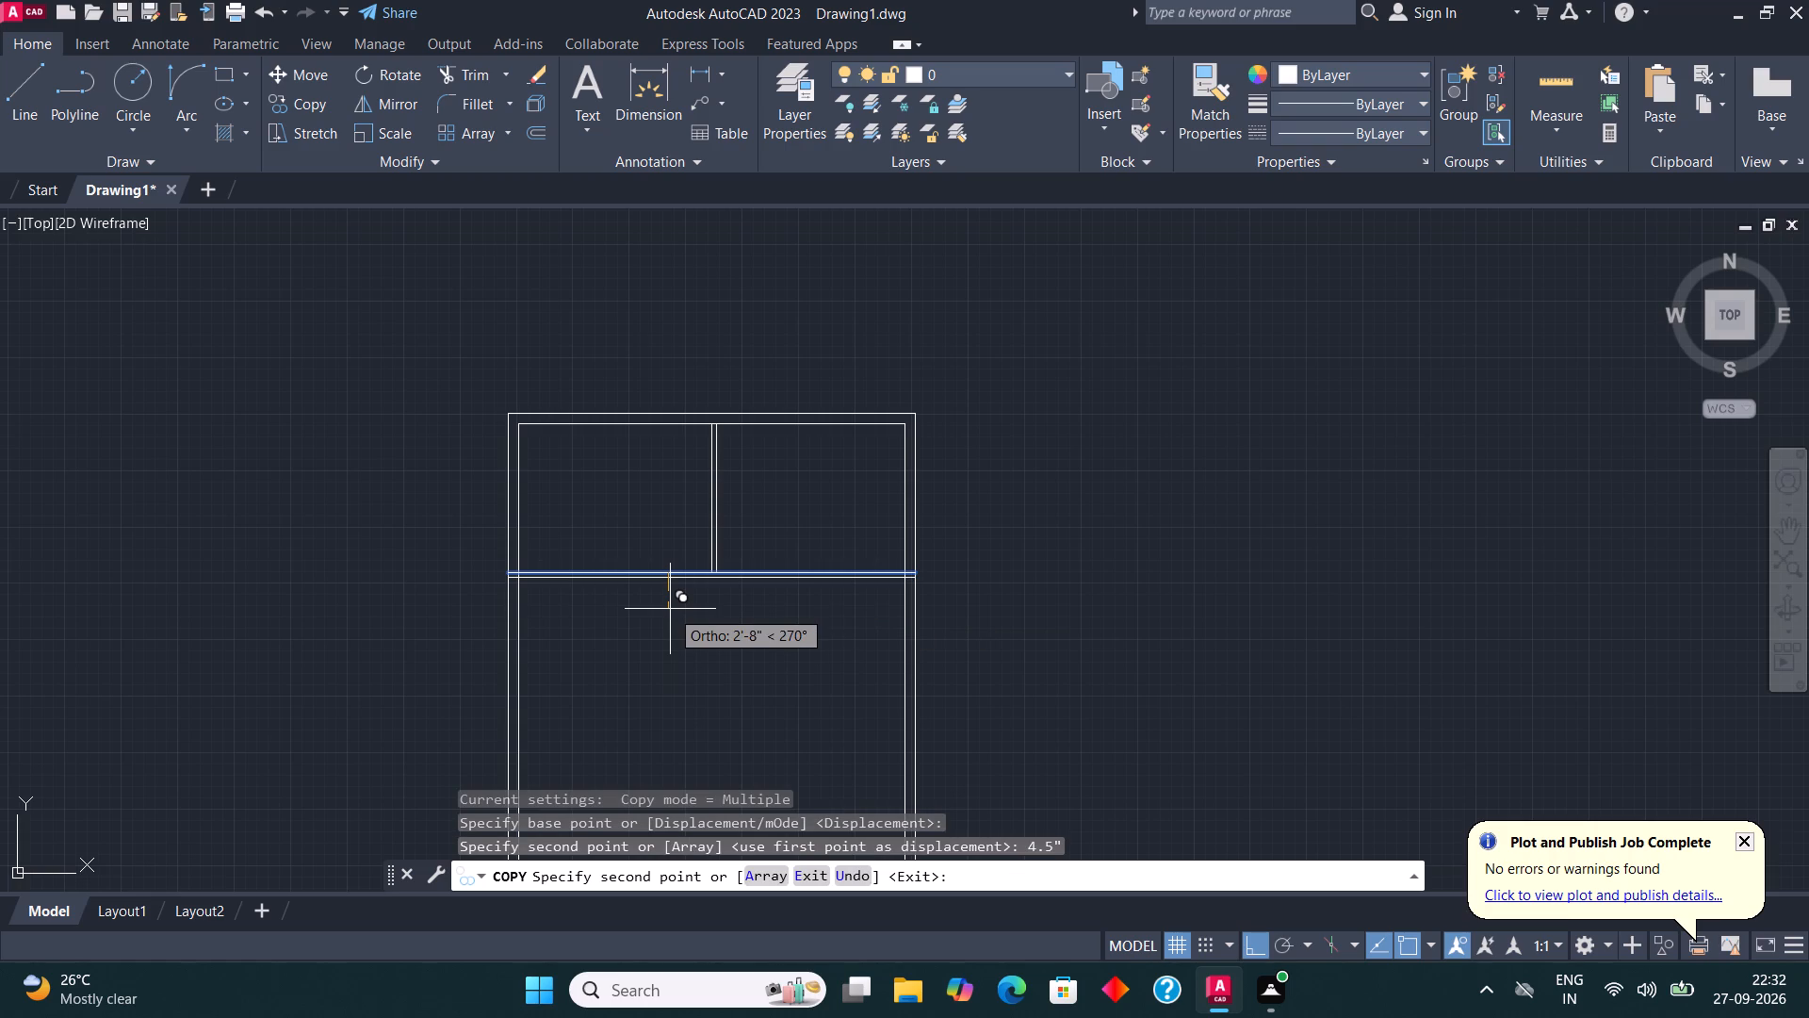
Draw a small room outline against the left inner wall below the cross wall: 7'6" across, 5' down and 7'6" back.
{"action": "key", "text": "Escape"}
{"action": "left_click", "coordinate": [24, 118]}
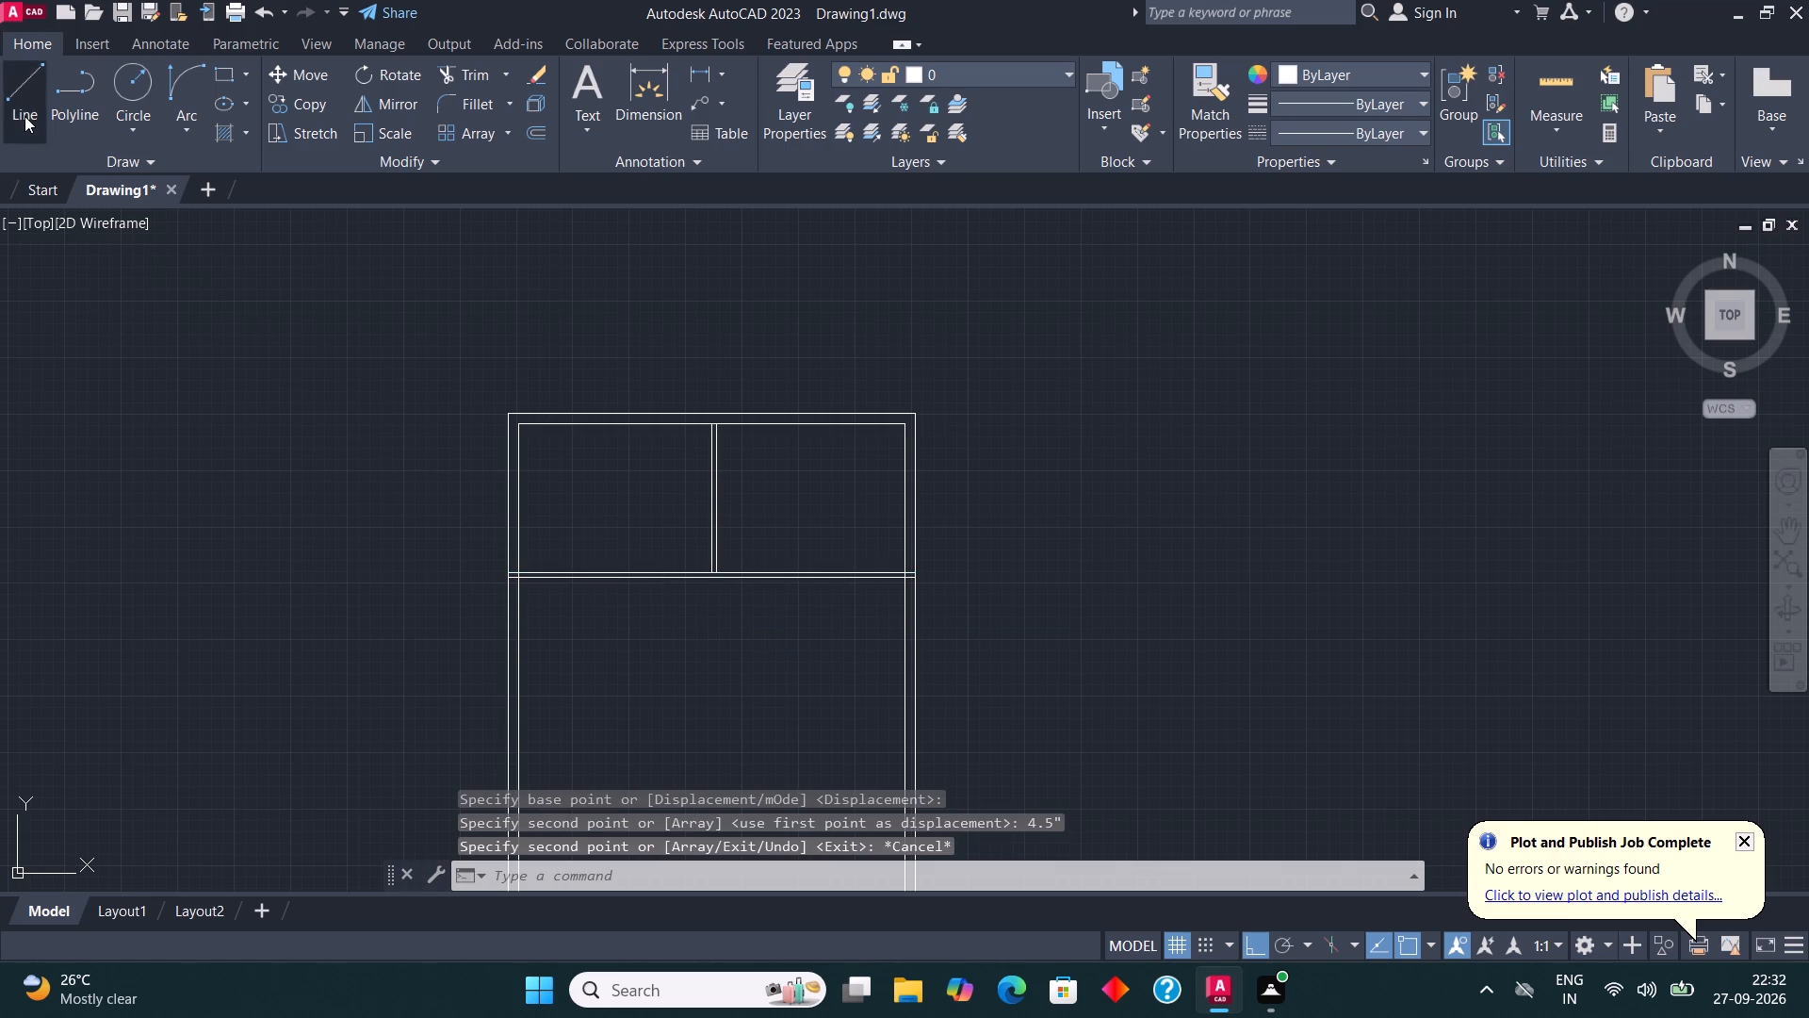
{"action": "scroll", "coordinate": [548, 632], "scroll_direction": "up", "scroll_amount": 2}
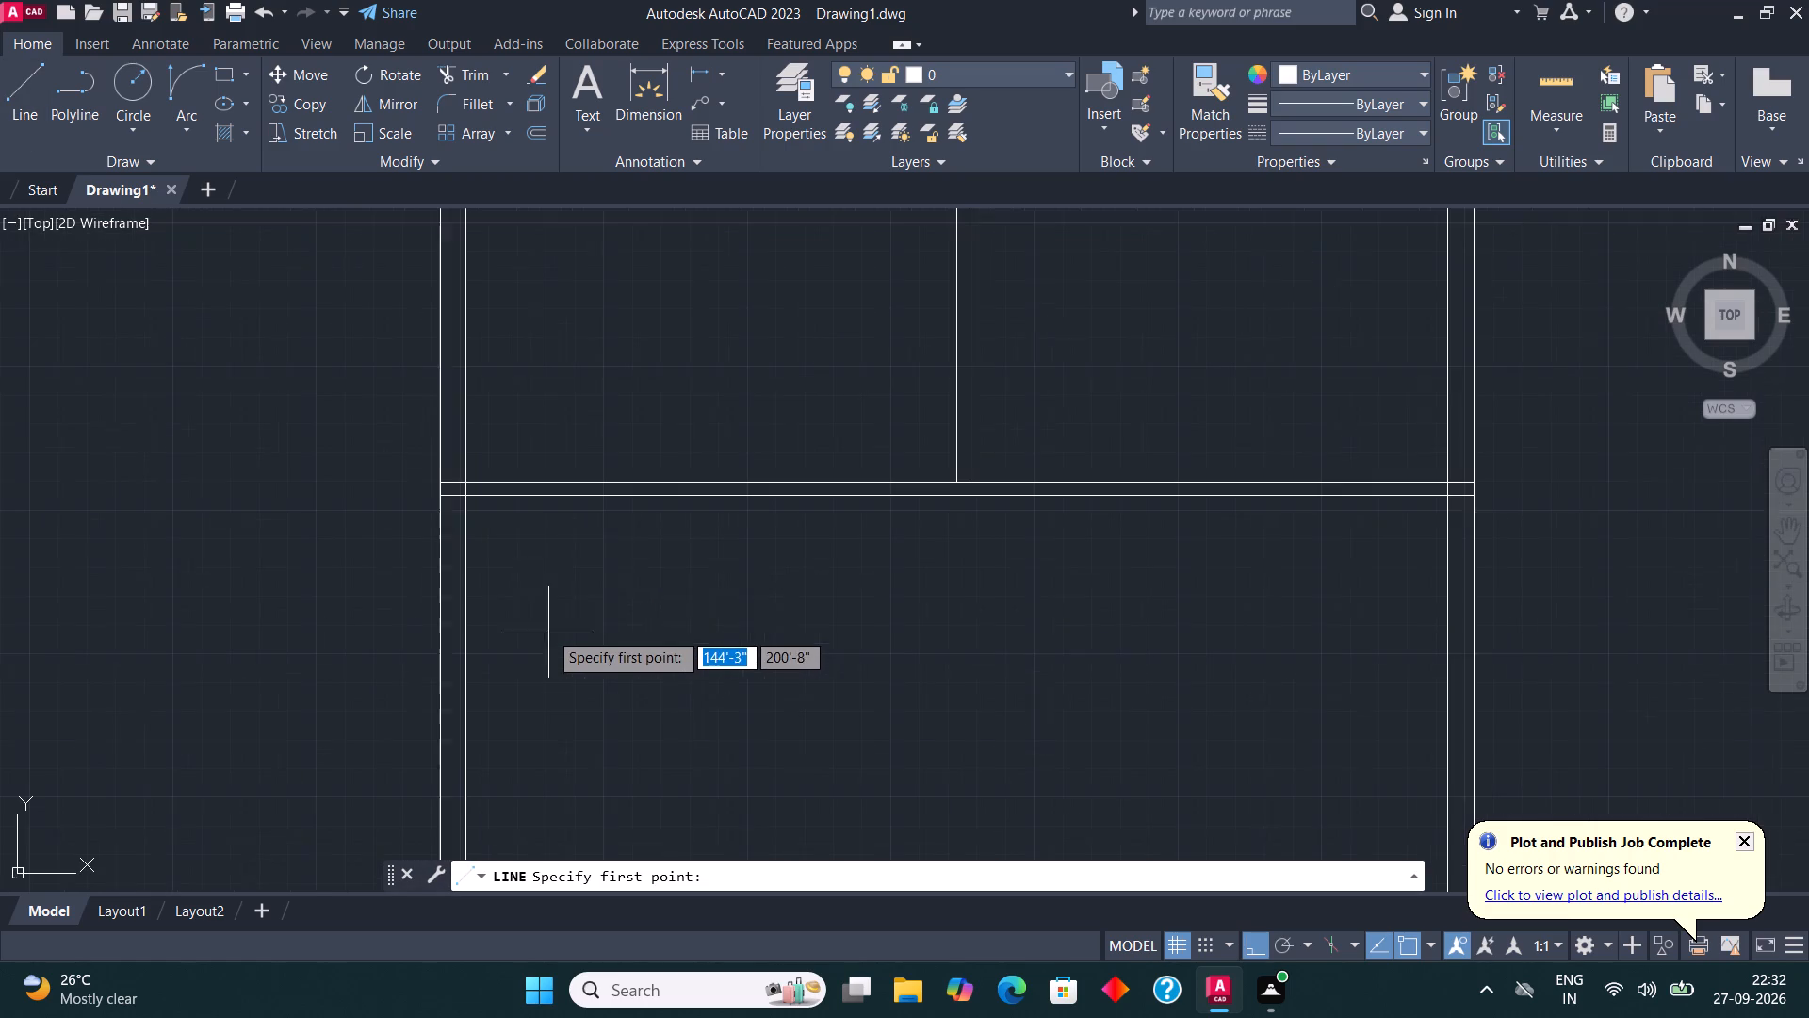
{"action": "left_click", "coordinate": [462, 499]}
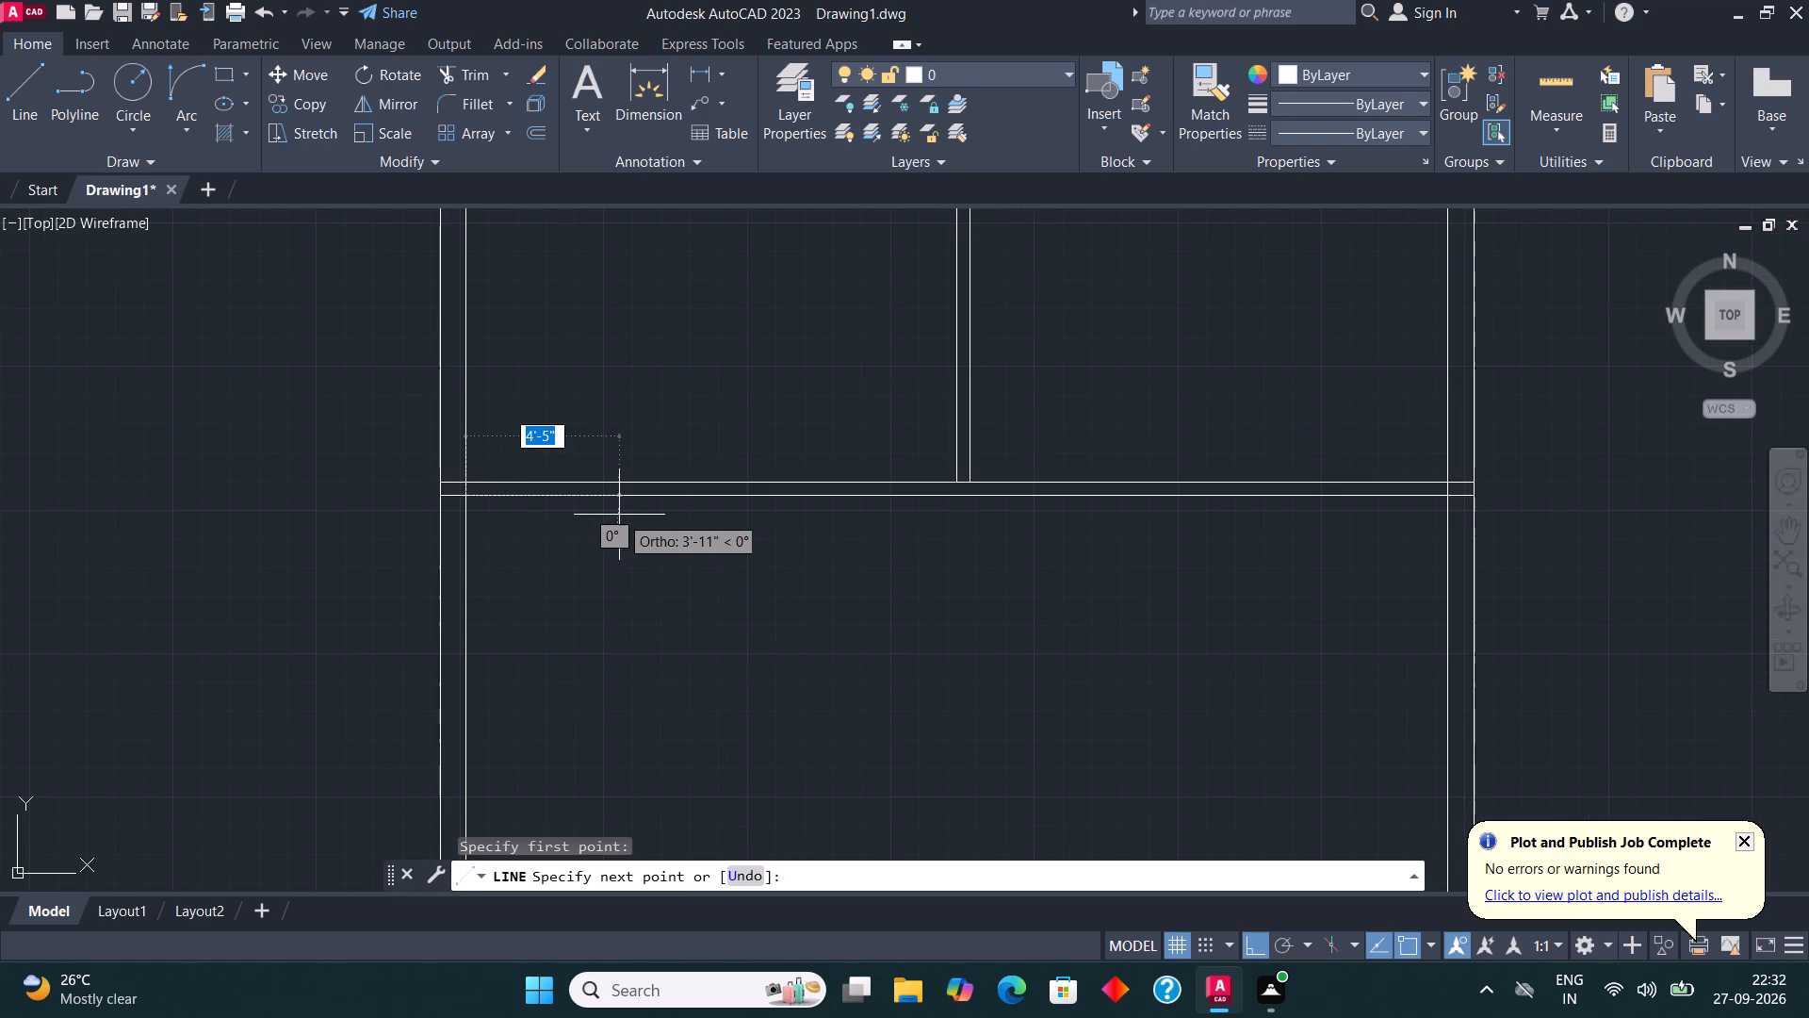
{"action": "type", "text": "7'6\""}
{"action": "key", "text": "Return"}
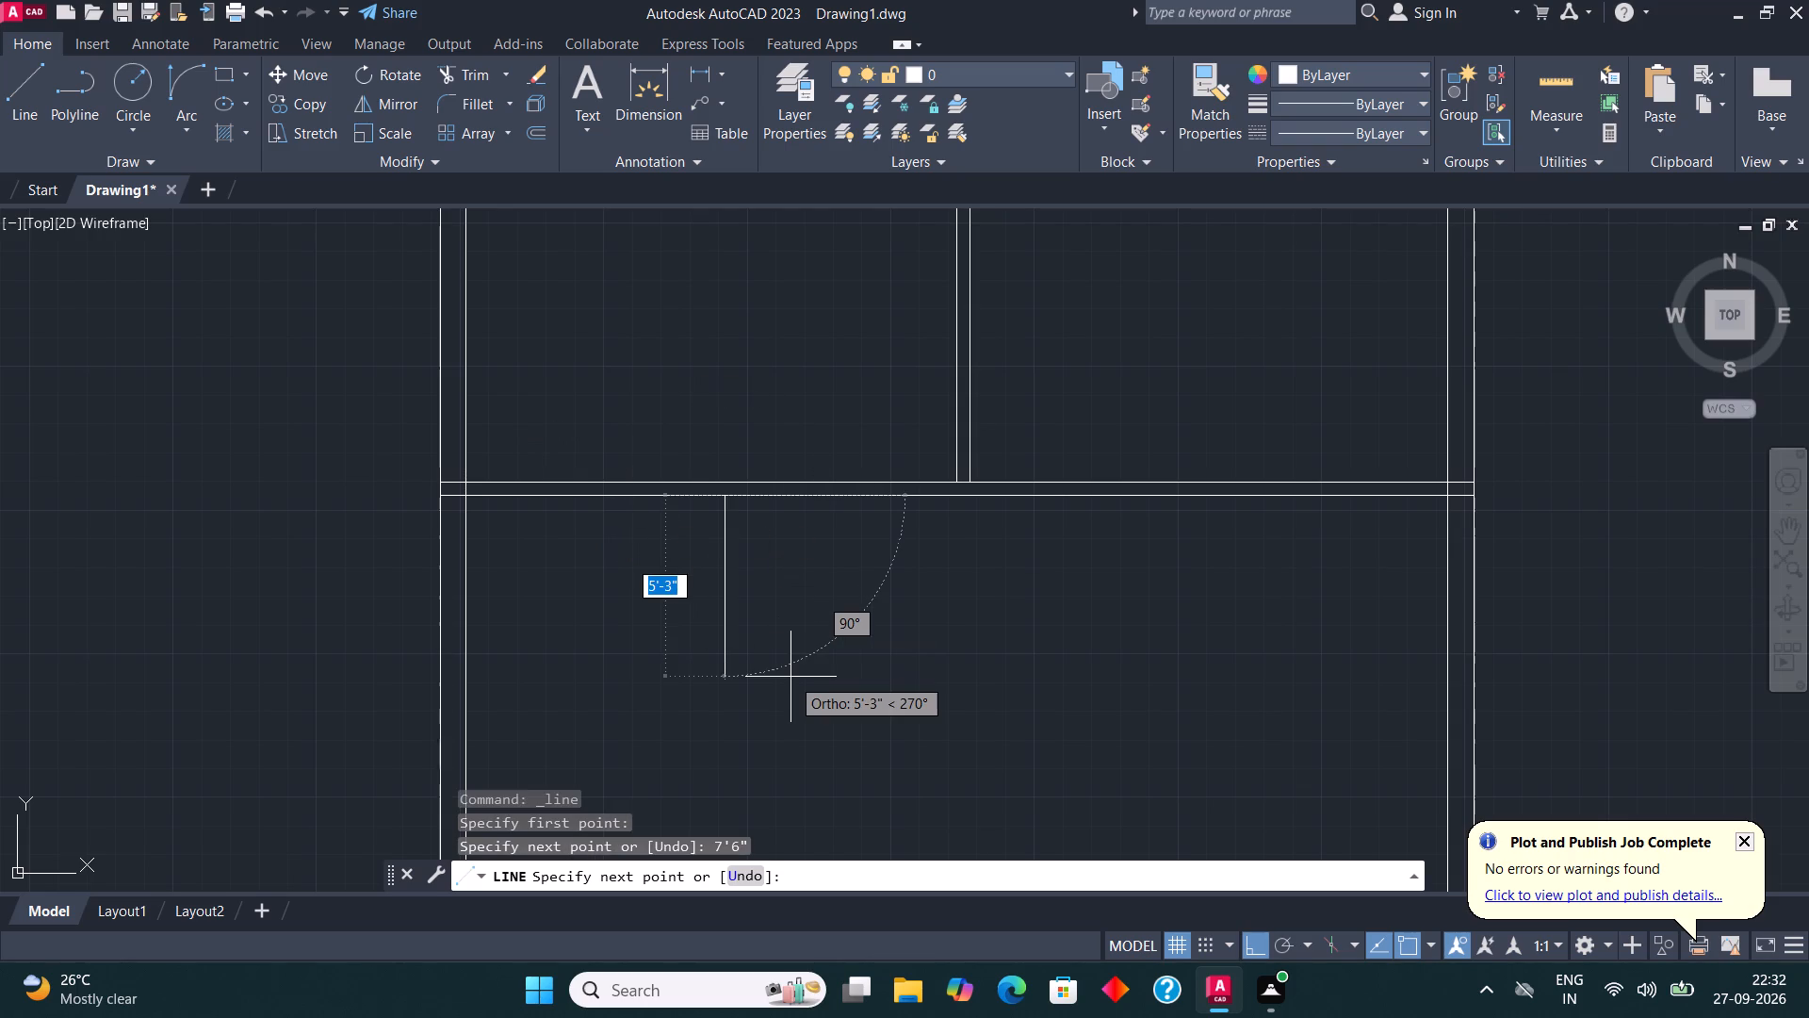
{"action": "type", "text": "5'"}
{"action": "key", "text": "Return"}
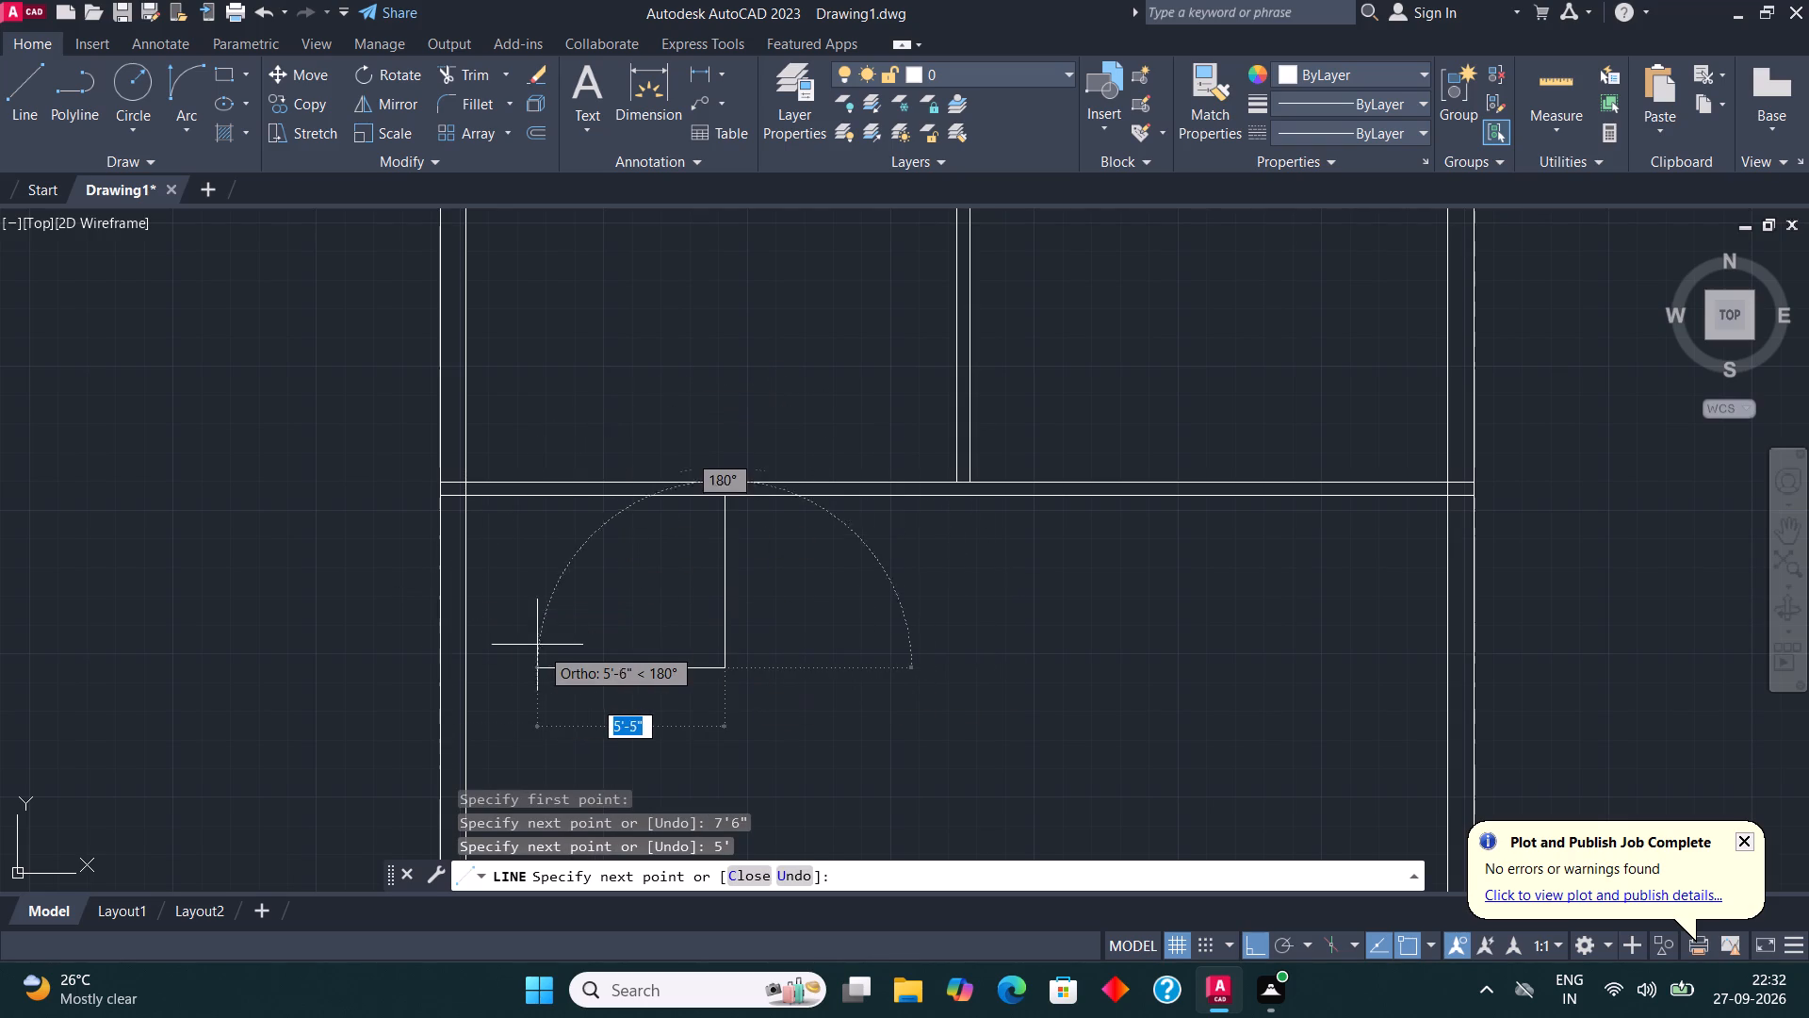
{"action": "type", "text": "7'6\""}
{"action": "key", "text": "Return"}
{"action": "key", "text": "Escape"}
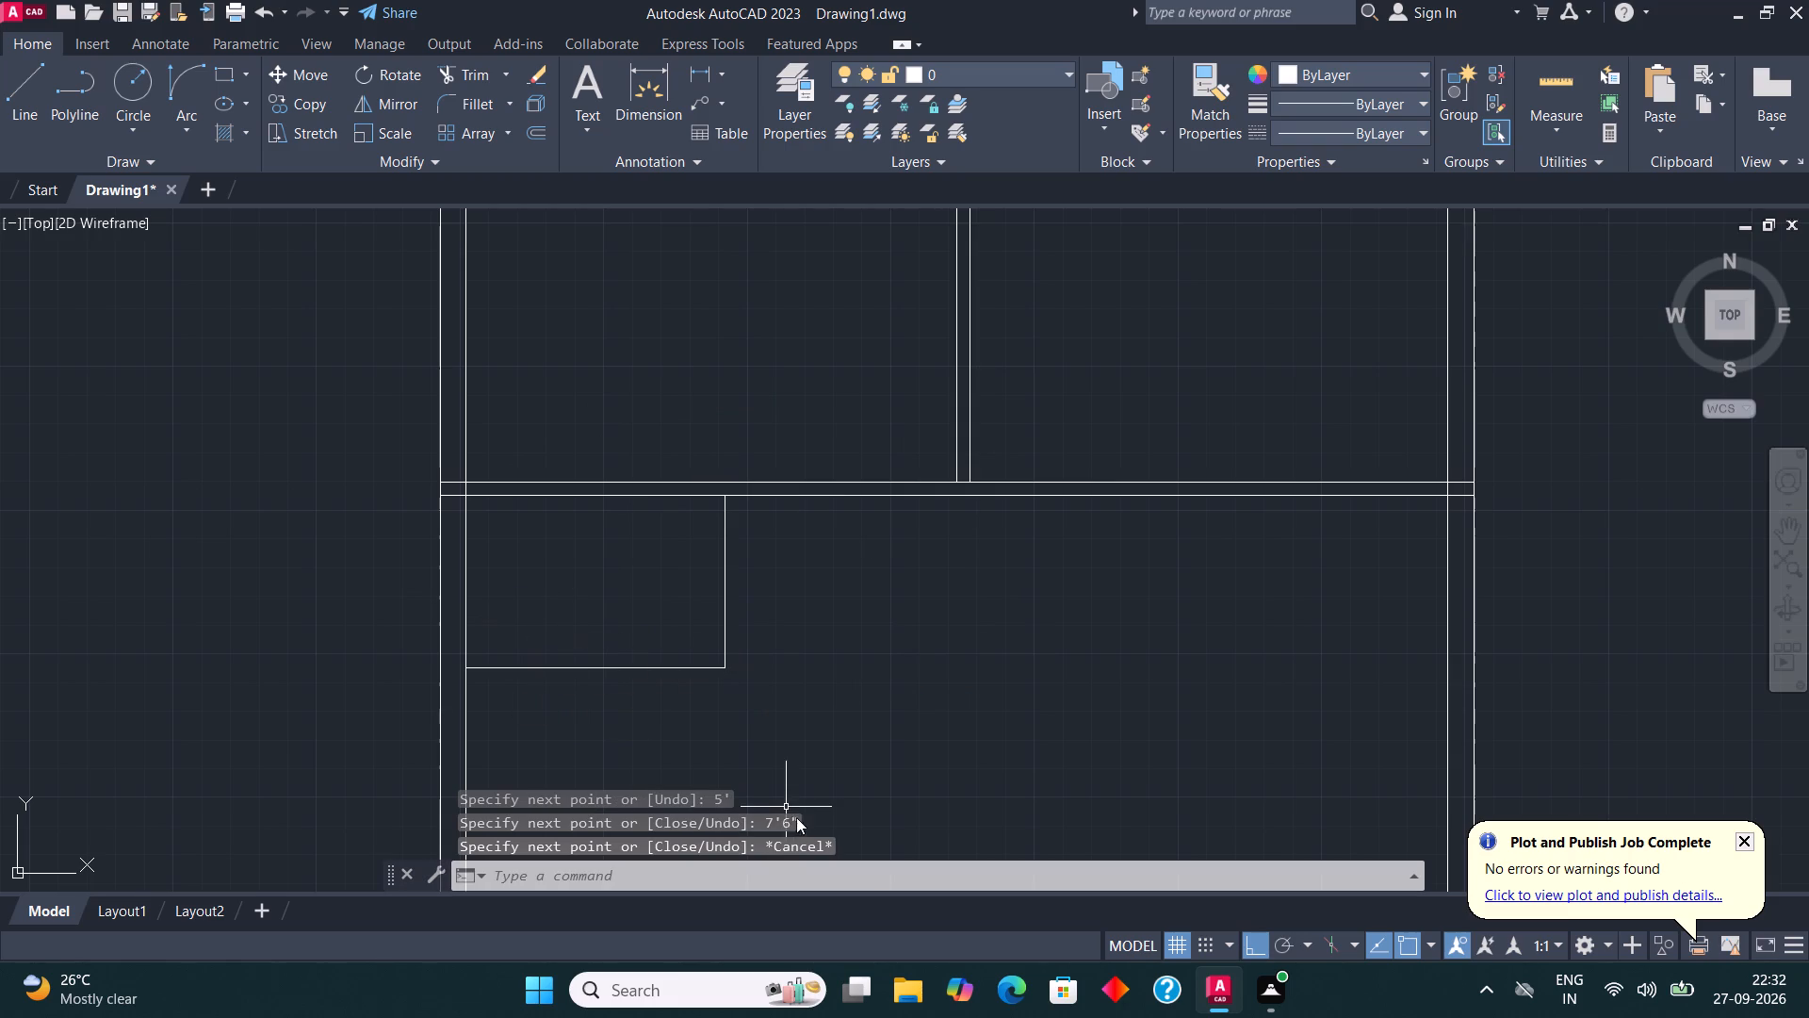
Offset the small room's vertical and bottom lines outward by 4.5" to form its partition walls.
{"action": "left_click", "coordinate": [776, 744]}
{"action": "left_click", "coordinate": [713, 647]}
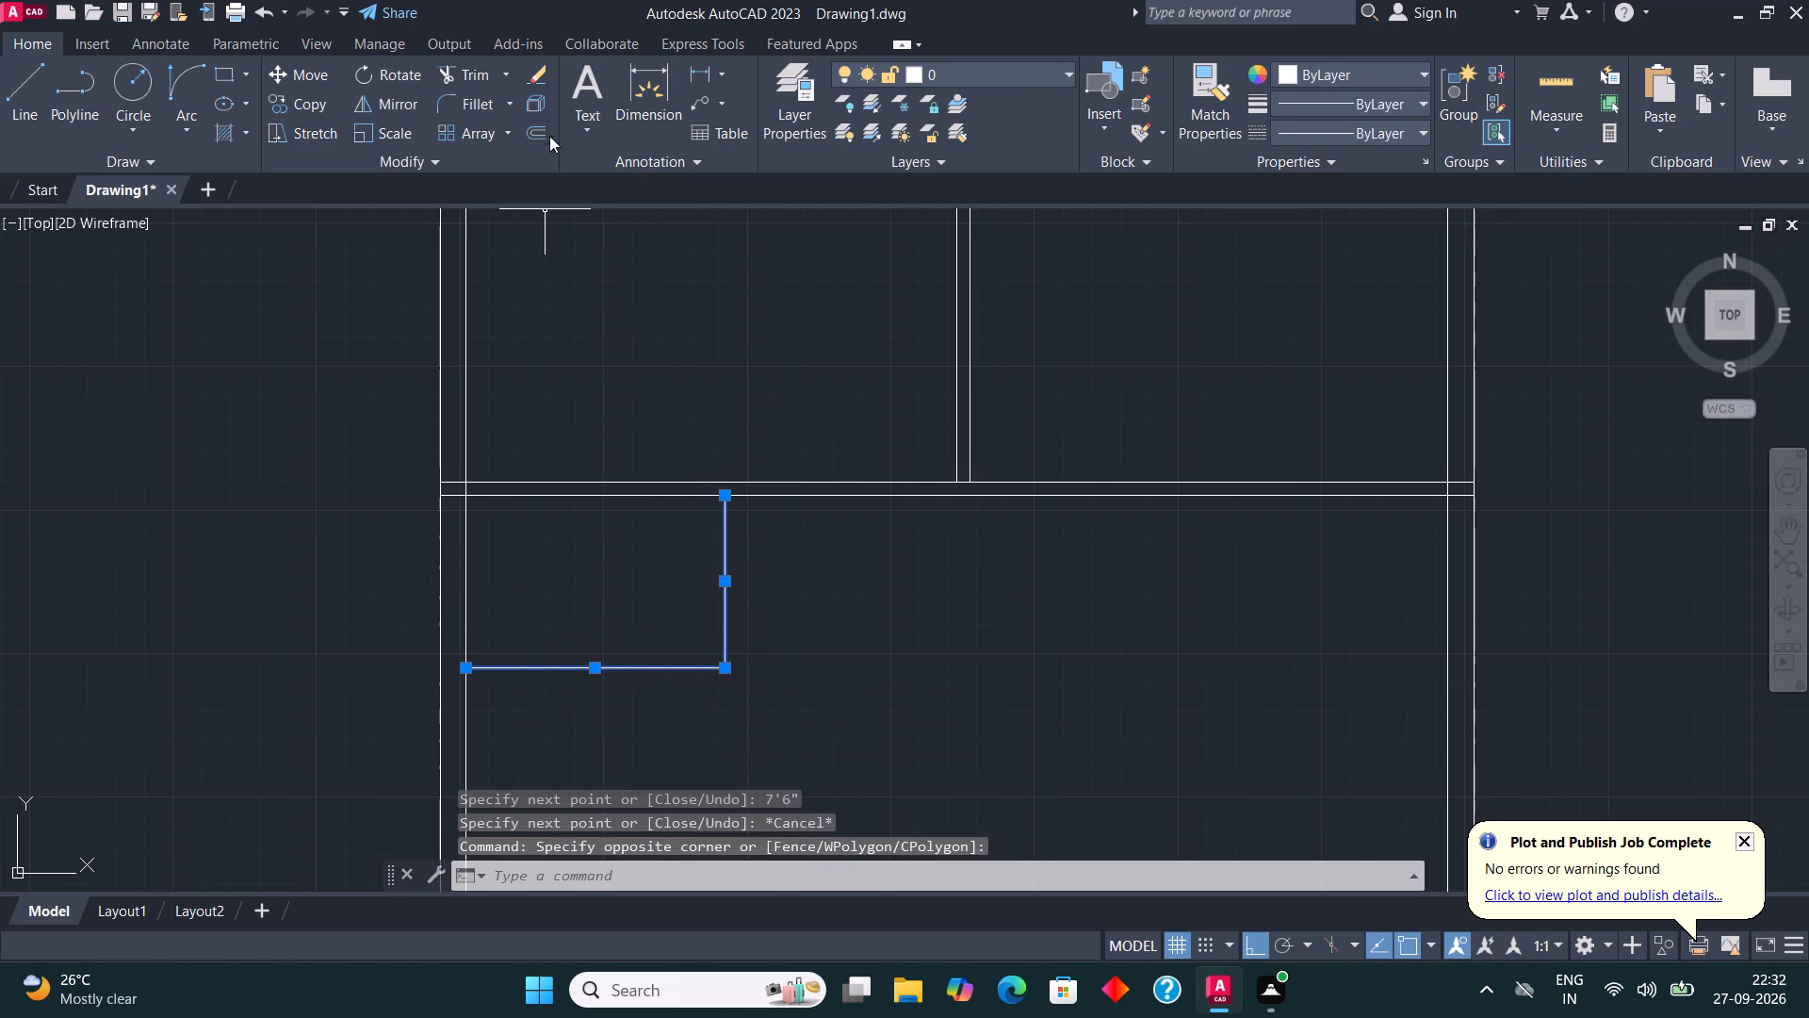
{"action": "left_click", "coordinate": [535, 136]}
{"action": "left_click", "coordinate": [725, 582]}
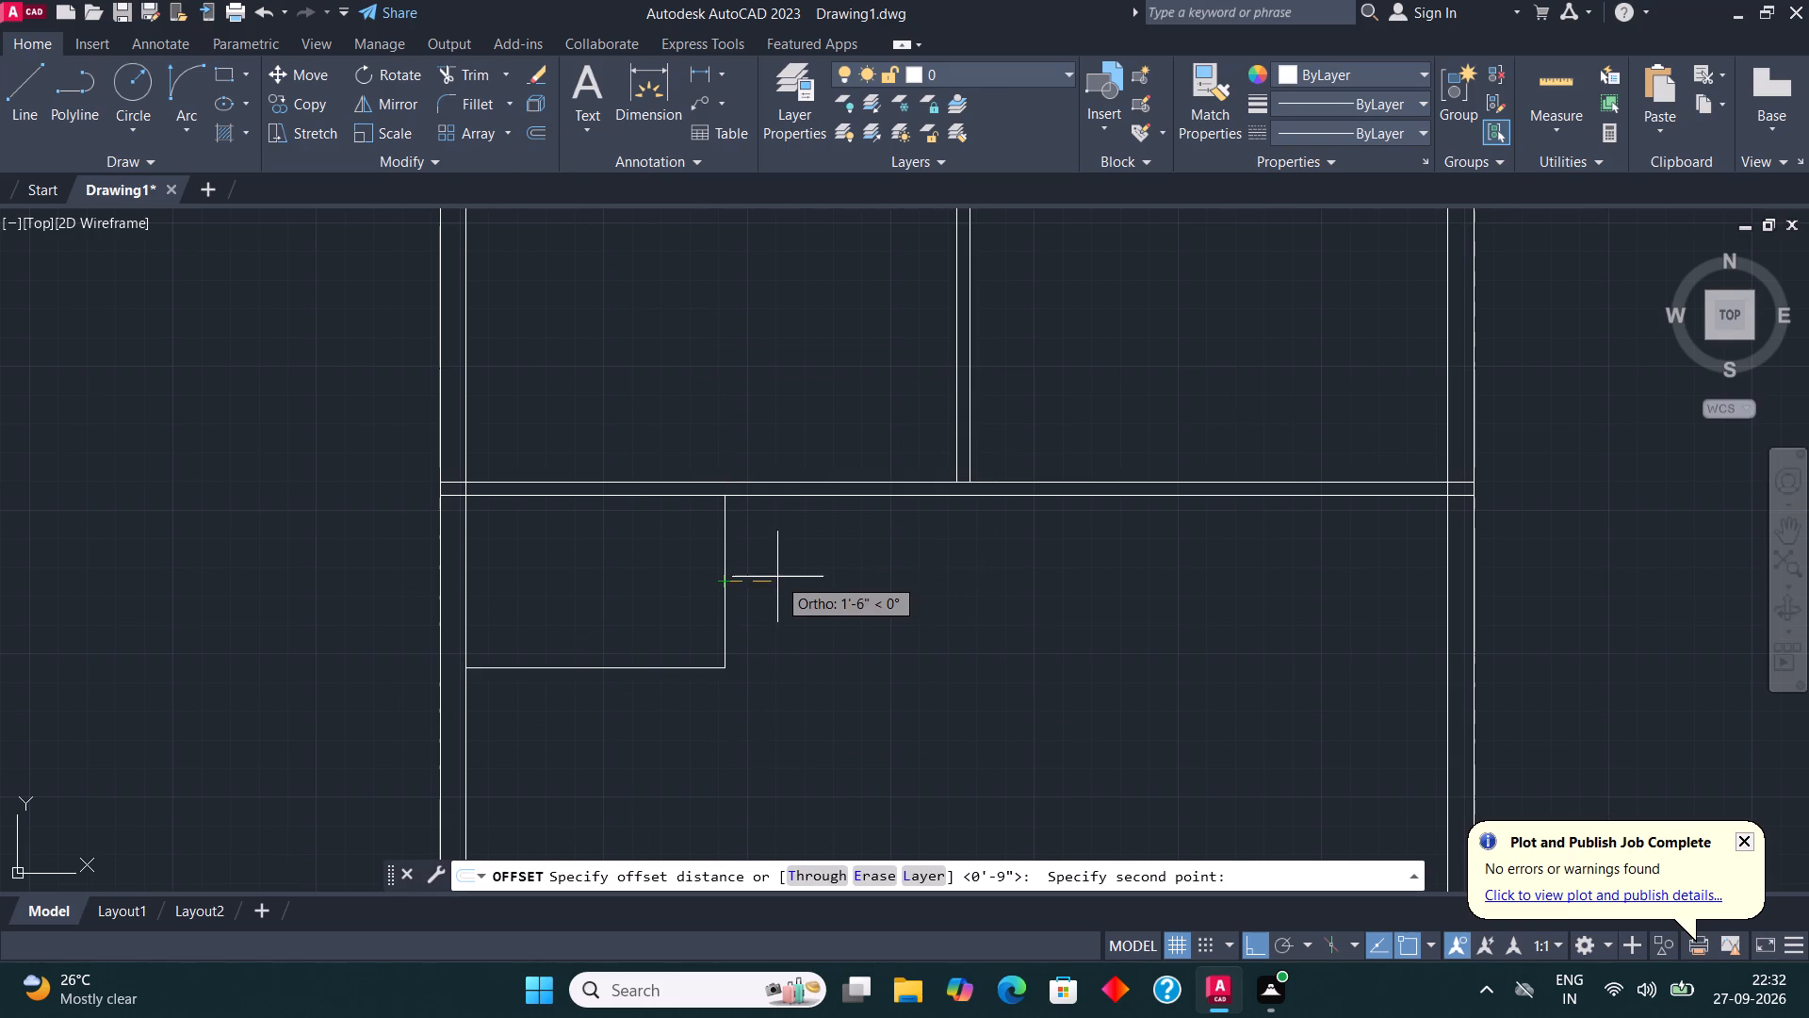
{"action": "type", "text": "4.5\""}
{"action": "key", "text": "Return"}
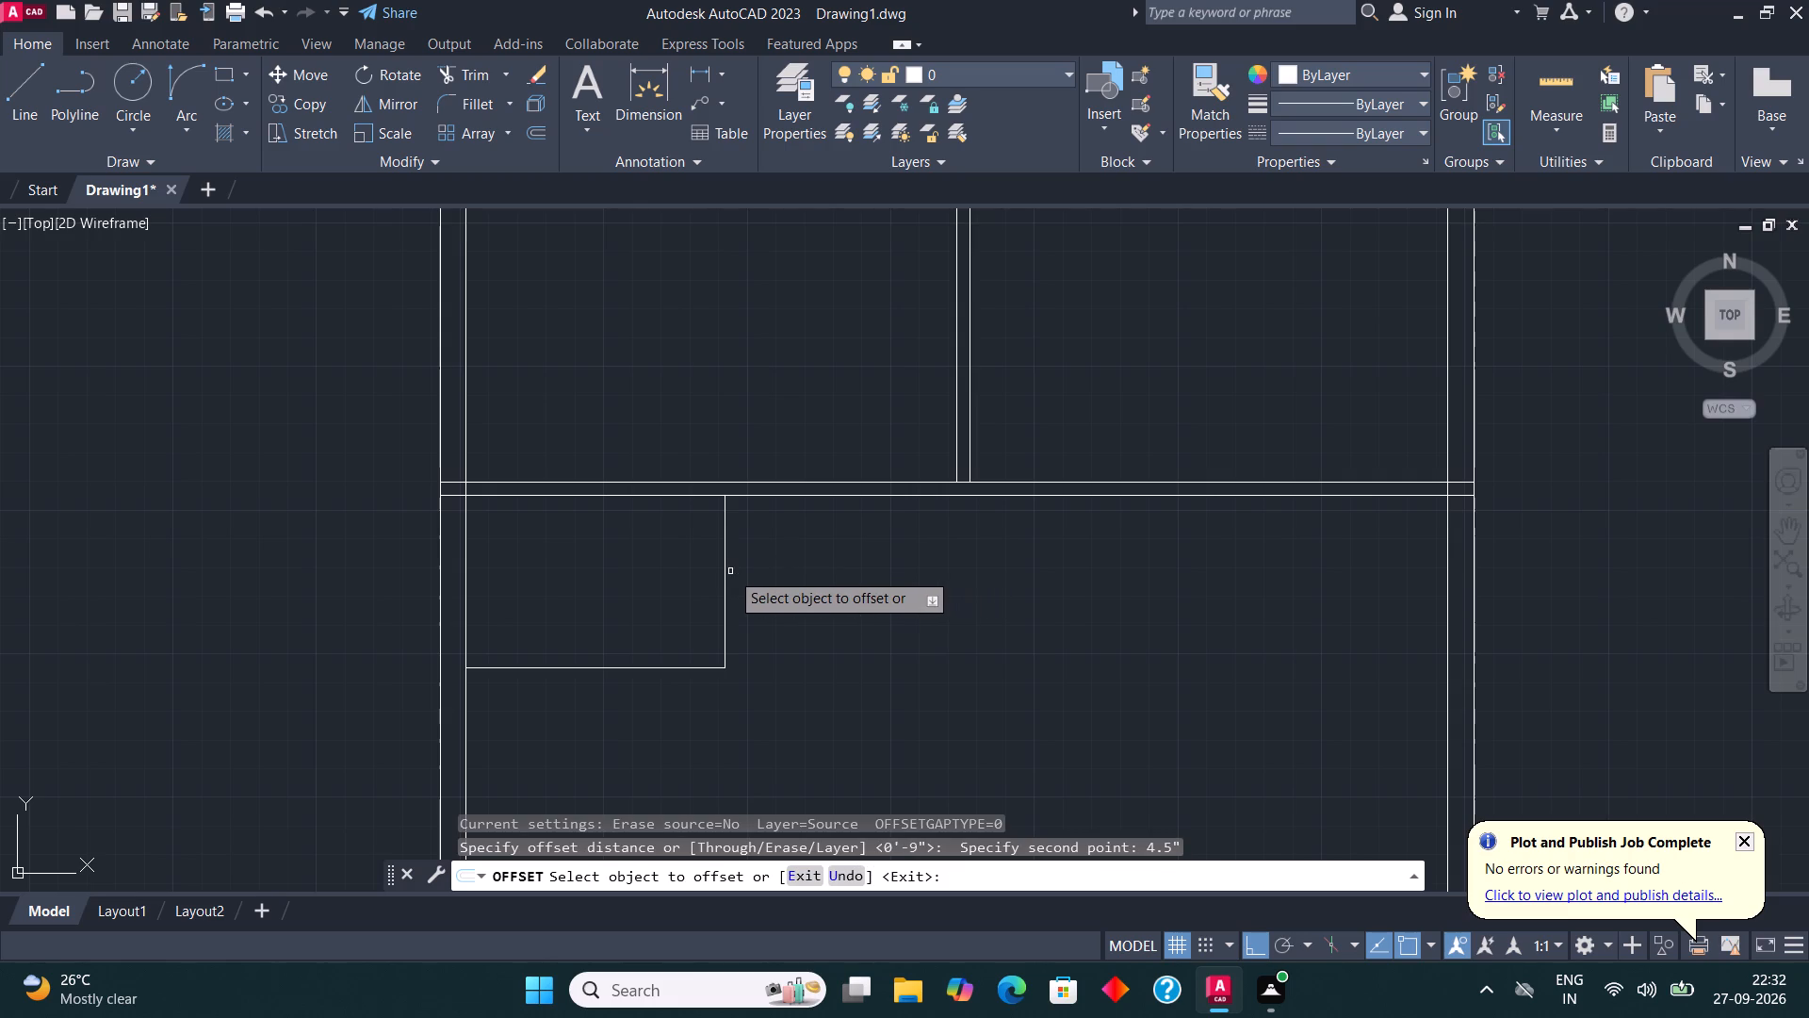
{"action": "left_click", "coordinate": [727, 568]}
{"action": "left_click", "coordinate": [753, 569]}
{"action": "left_click", "coordinate": [661, 668]}
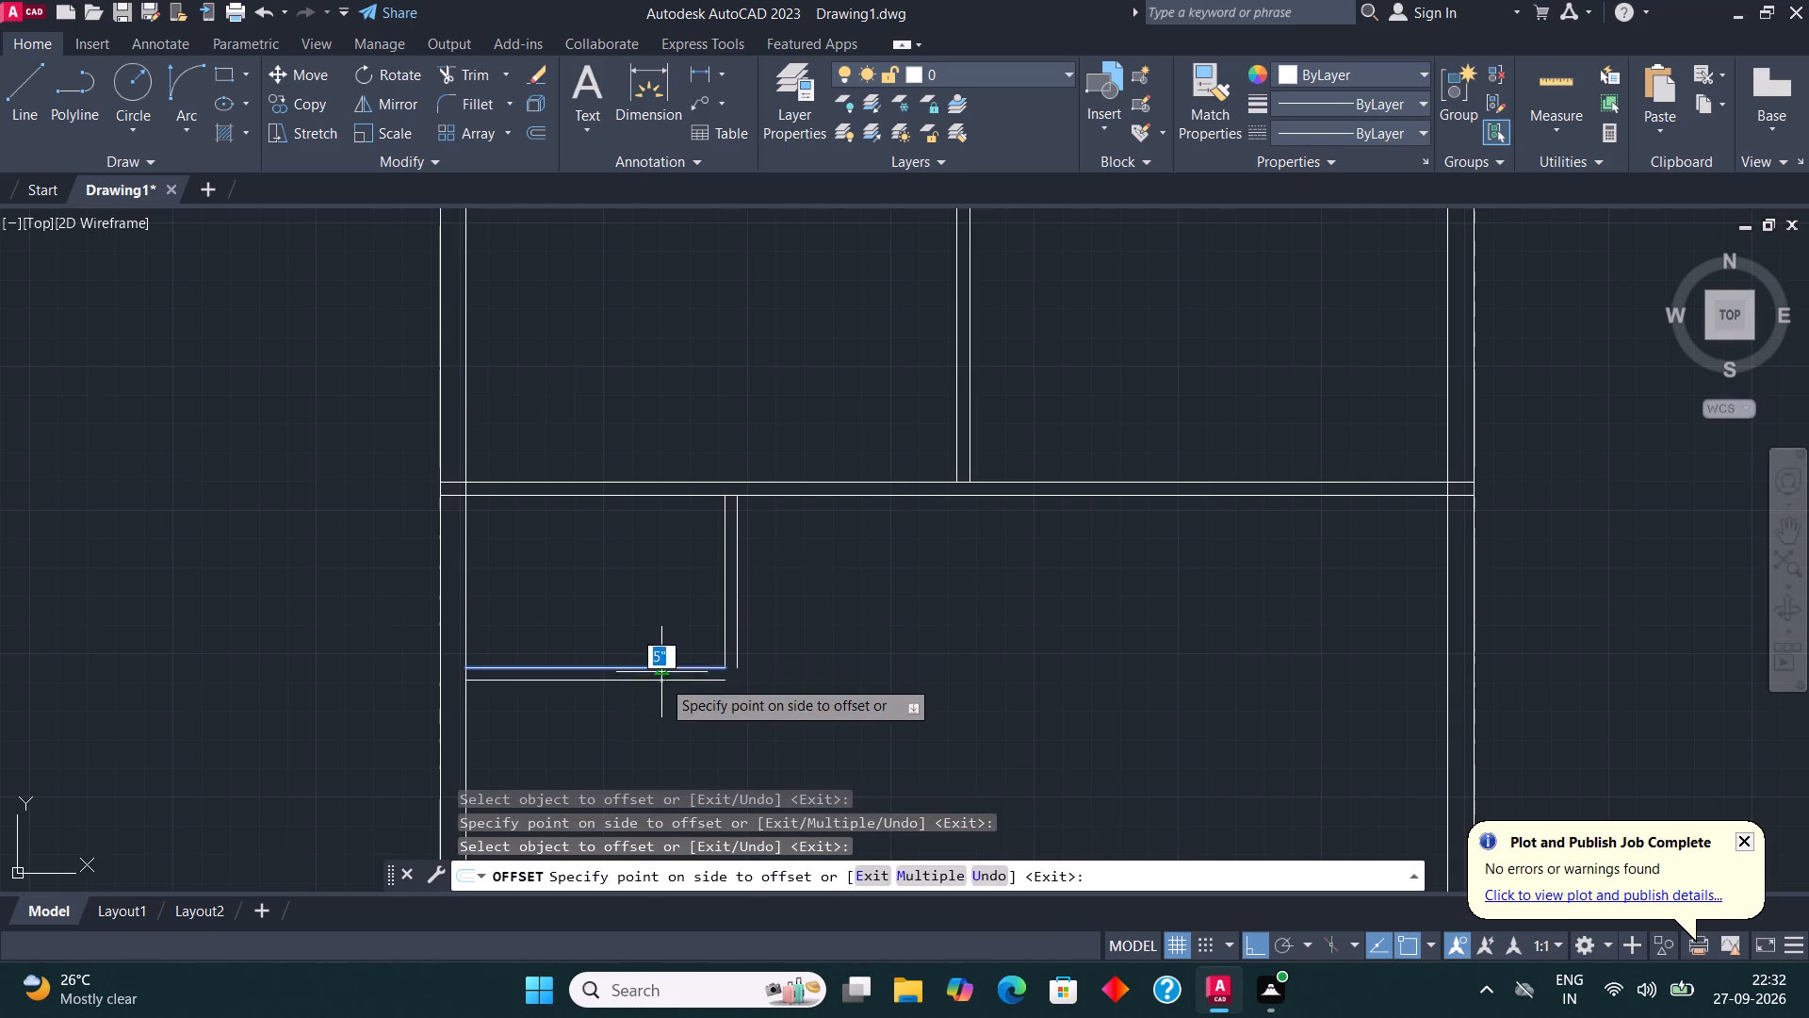
{"action": "left_click", "coordinate": [661, 701]}
{"action": "key", "text": "Escape"}
Fillet the two offset lines so they meet at the small room's outer lower-right corner.
{"action": "left_click", "coordinate": [494, 109]}
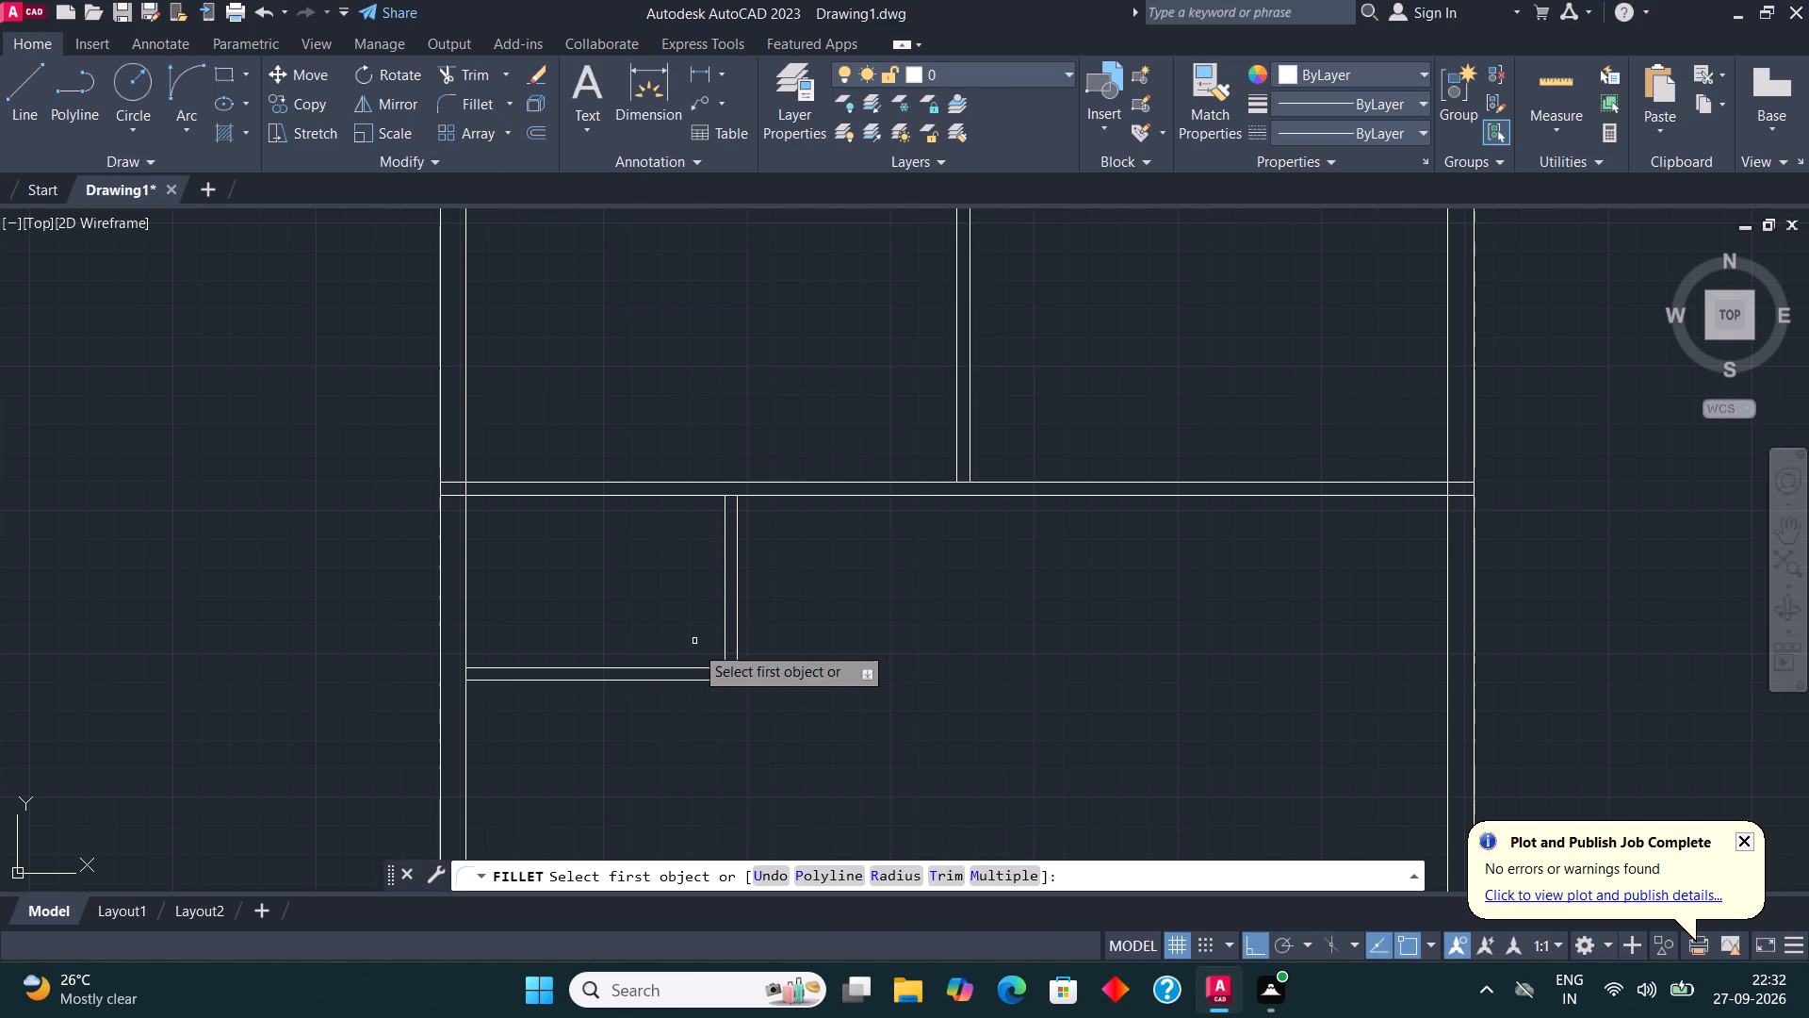
{"action": "left_click", "coordinate": [694, 683]}
{"action": "left_click", "coordinate": [735, 656]}
{"action": "key", "text": "Escape"}
Trim both cross wall lines where they run through the thickness of the left outer wall.
{"action": "scroll", "coordinate": [667, 568], "scroll_direction": "down", "scroll_amount": 3}
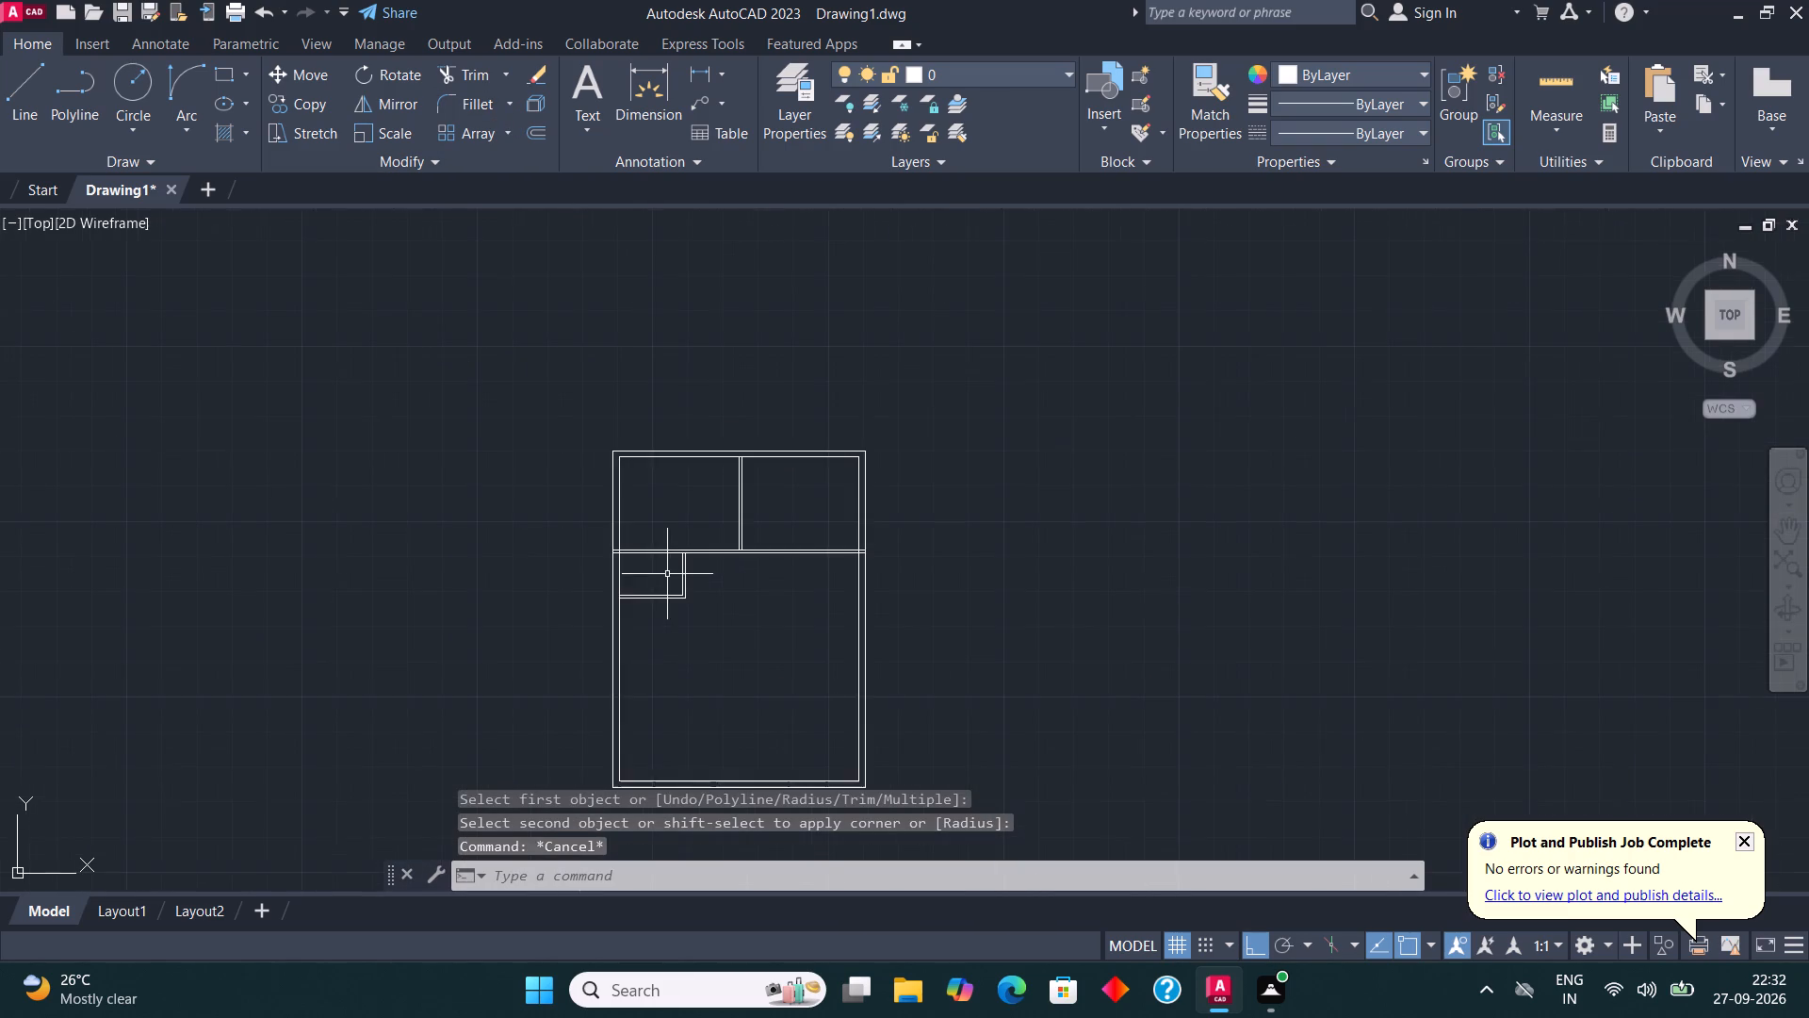
{"action": "scroll", "coordinate": [643, 559], "scroll_direction": "up", "scroll_amount": 3}
{"action": "left_click", "coordinate": [447, 76]}
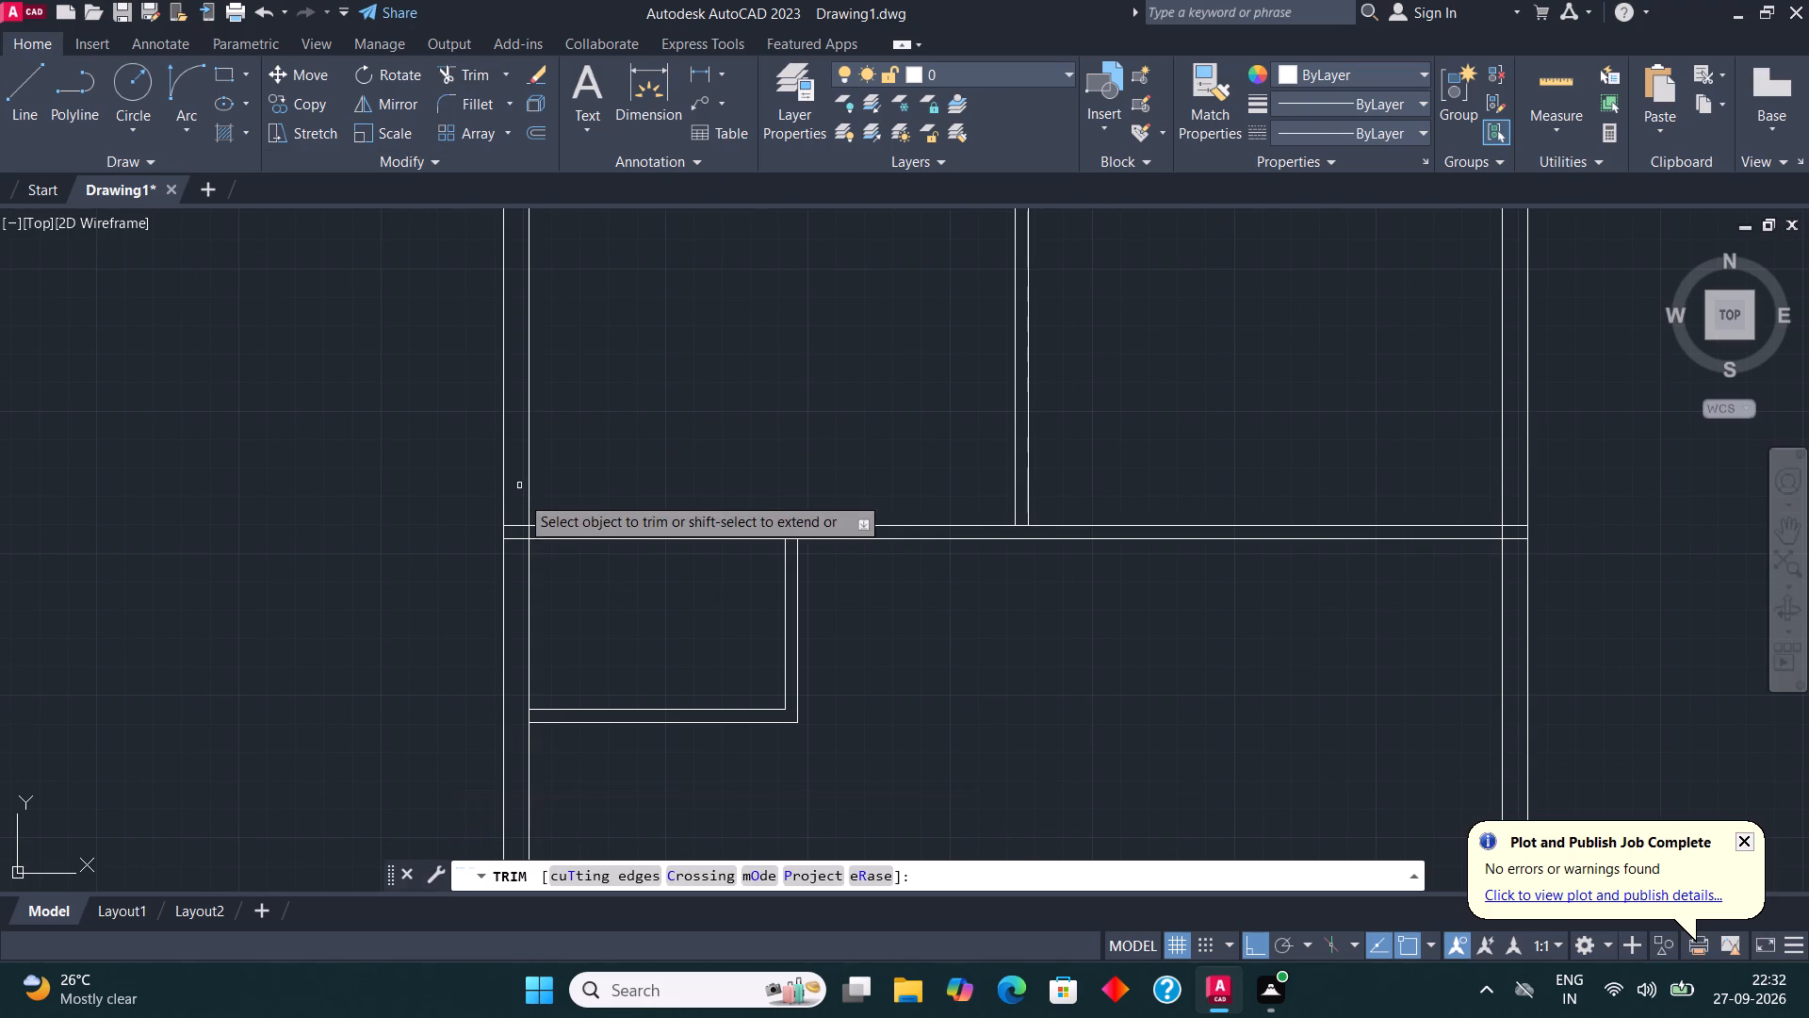
{"action": "left_click", "coordinate": [513, 555]}
{"action": "left_click", "coordinate": [514, 506]}
{"action": "key", "text": "Escape"}
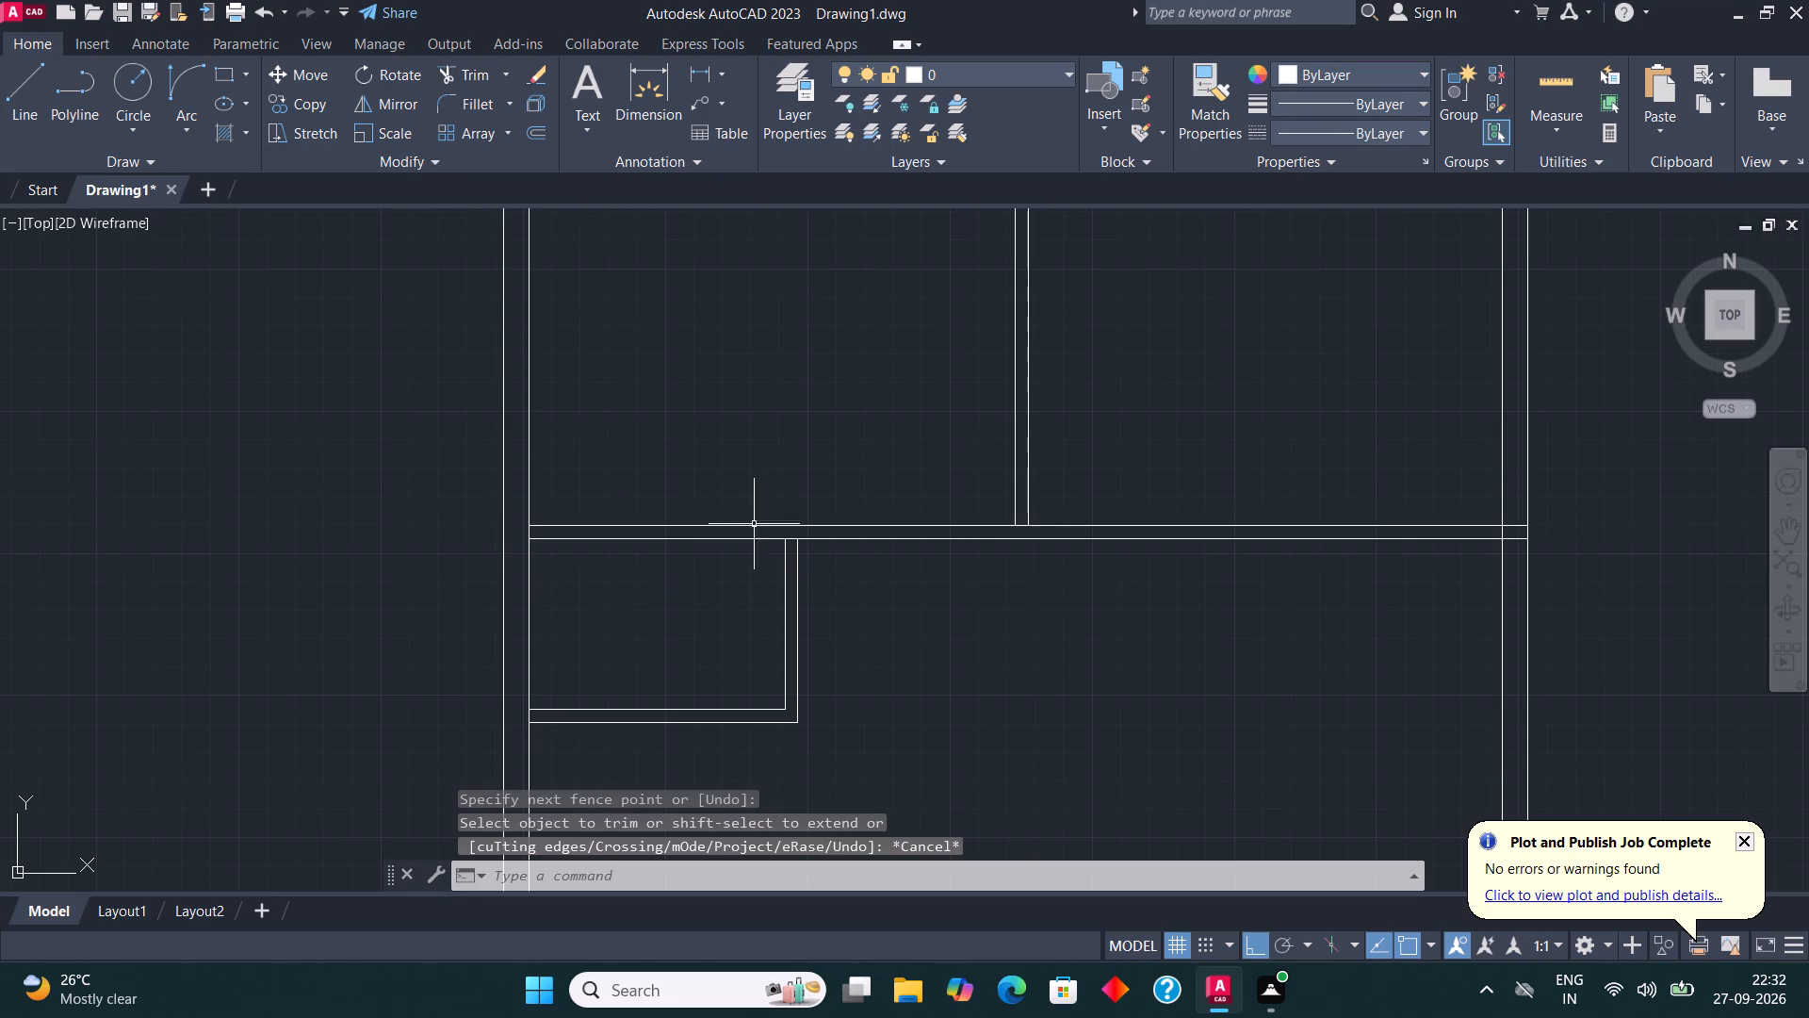
Draw a second room outline from the small room's outer lower-left corner: 8' down, 10' across, 8' up, and back to the small room's wall.
{"action": "scroll", "coordinate": [732, 486], "scroll_direction": "down", "scroll_amount": 3}
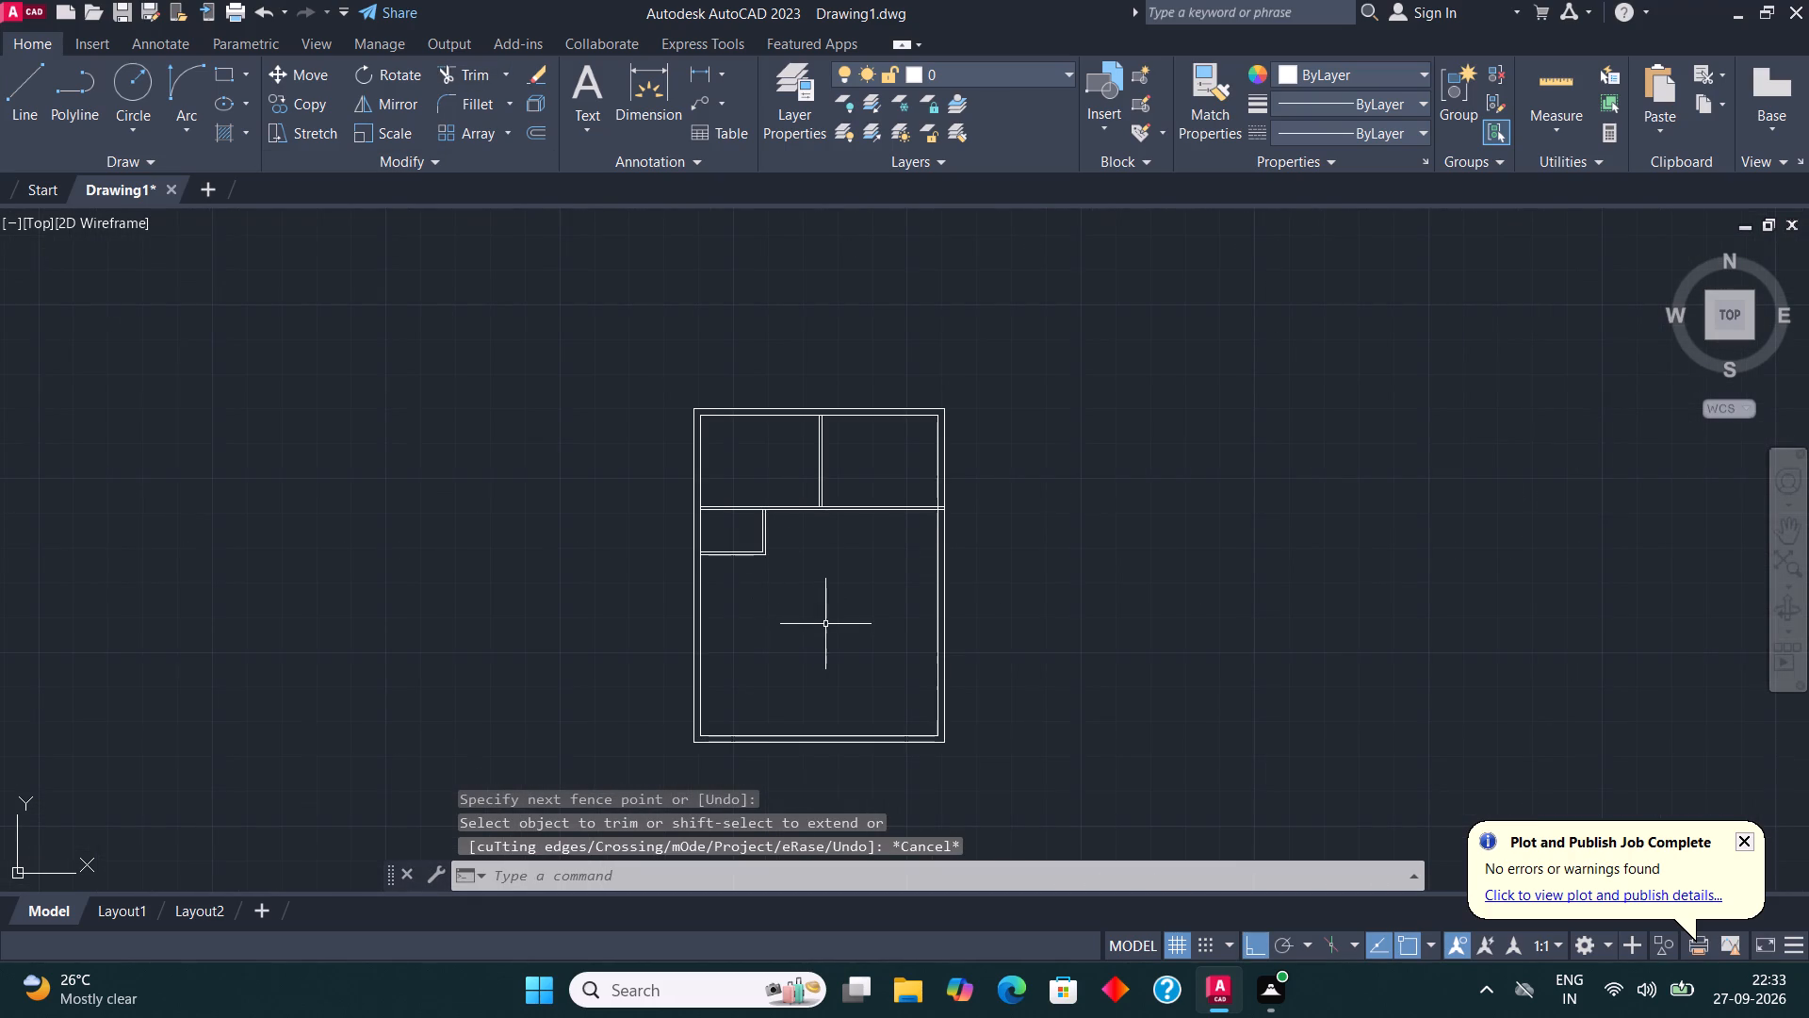
{"action": "scroll", "coordinate": [681, 579], "scroll_direction": "up", "scroll_amount": 2}
{"action": "left_click", "coordinate": [31, 89]}
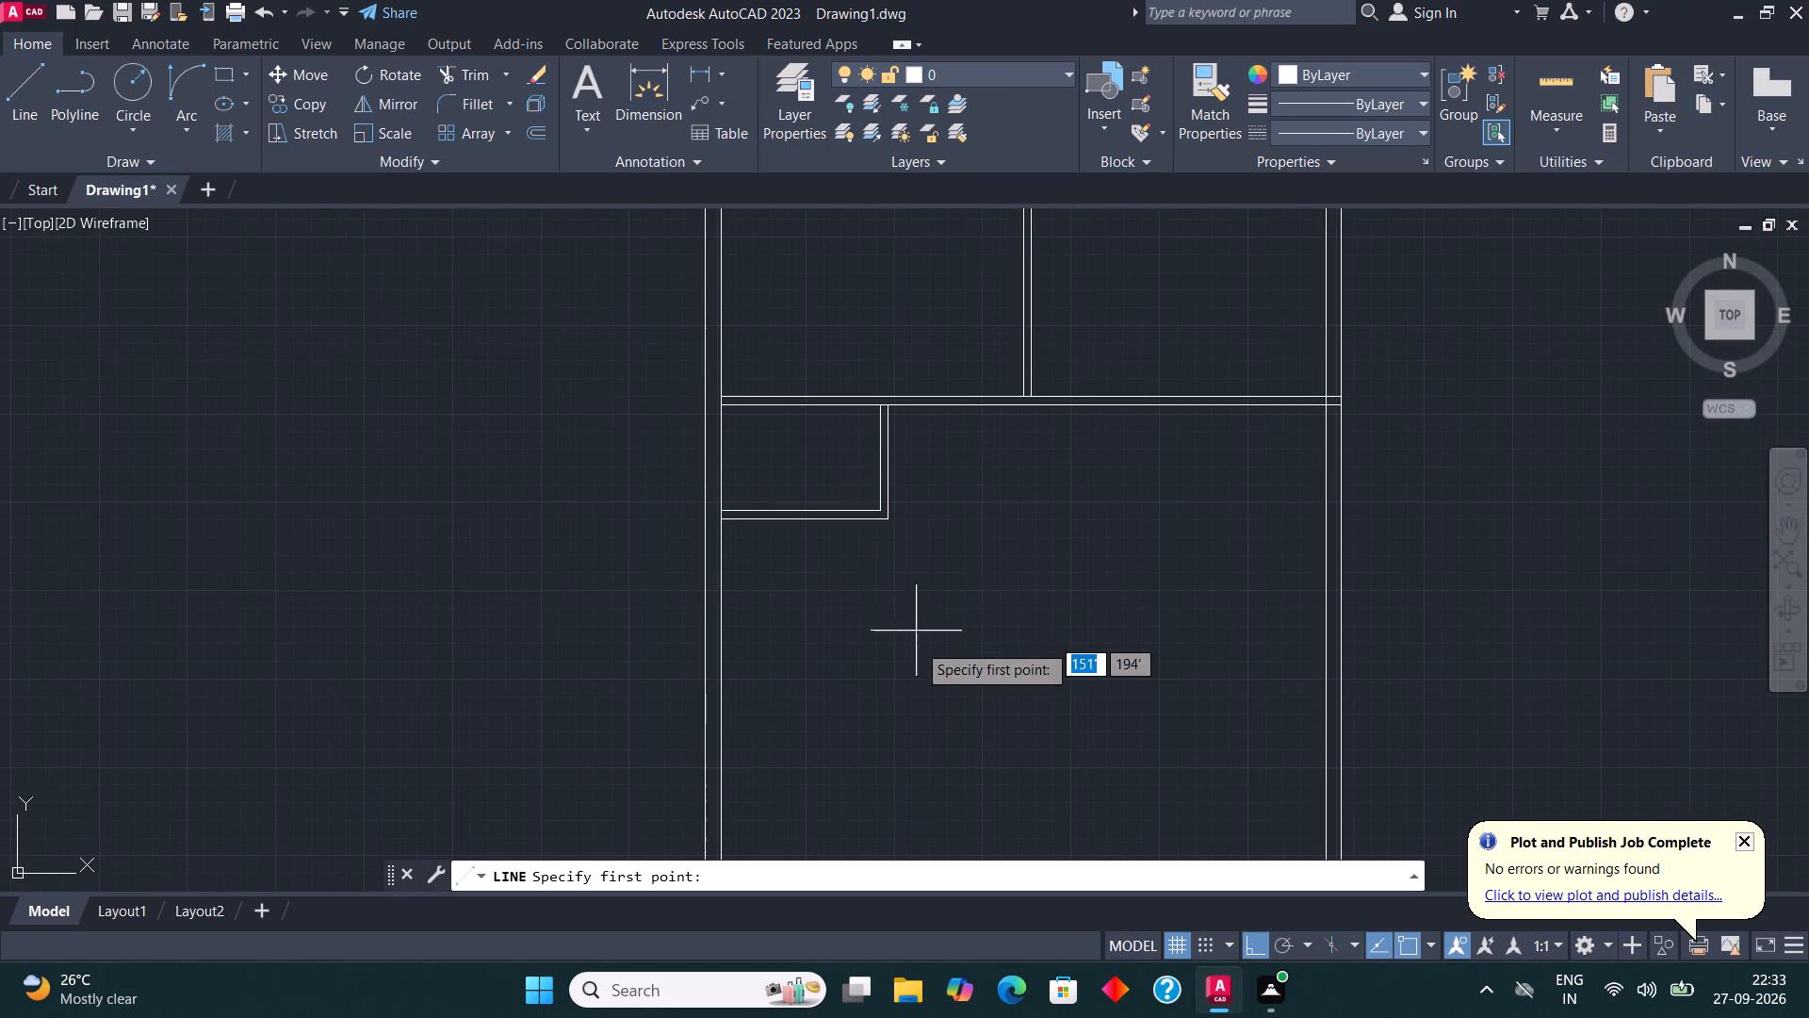
{"action": "scroll", "coordinate": [773, 592], "scroll_direction": "up", "scroll_amount": 2}
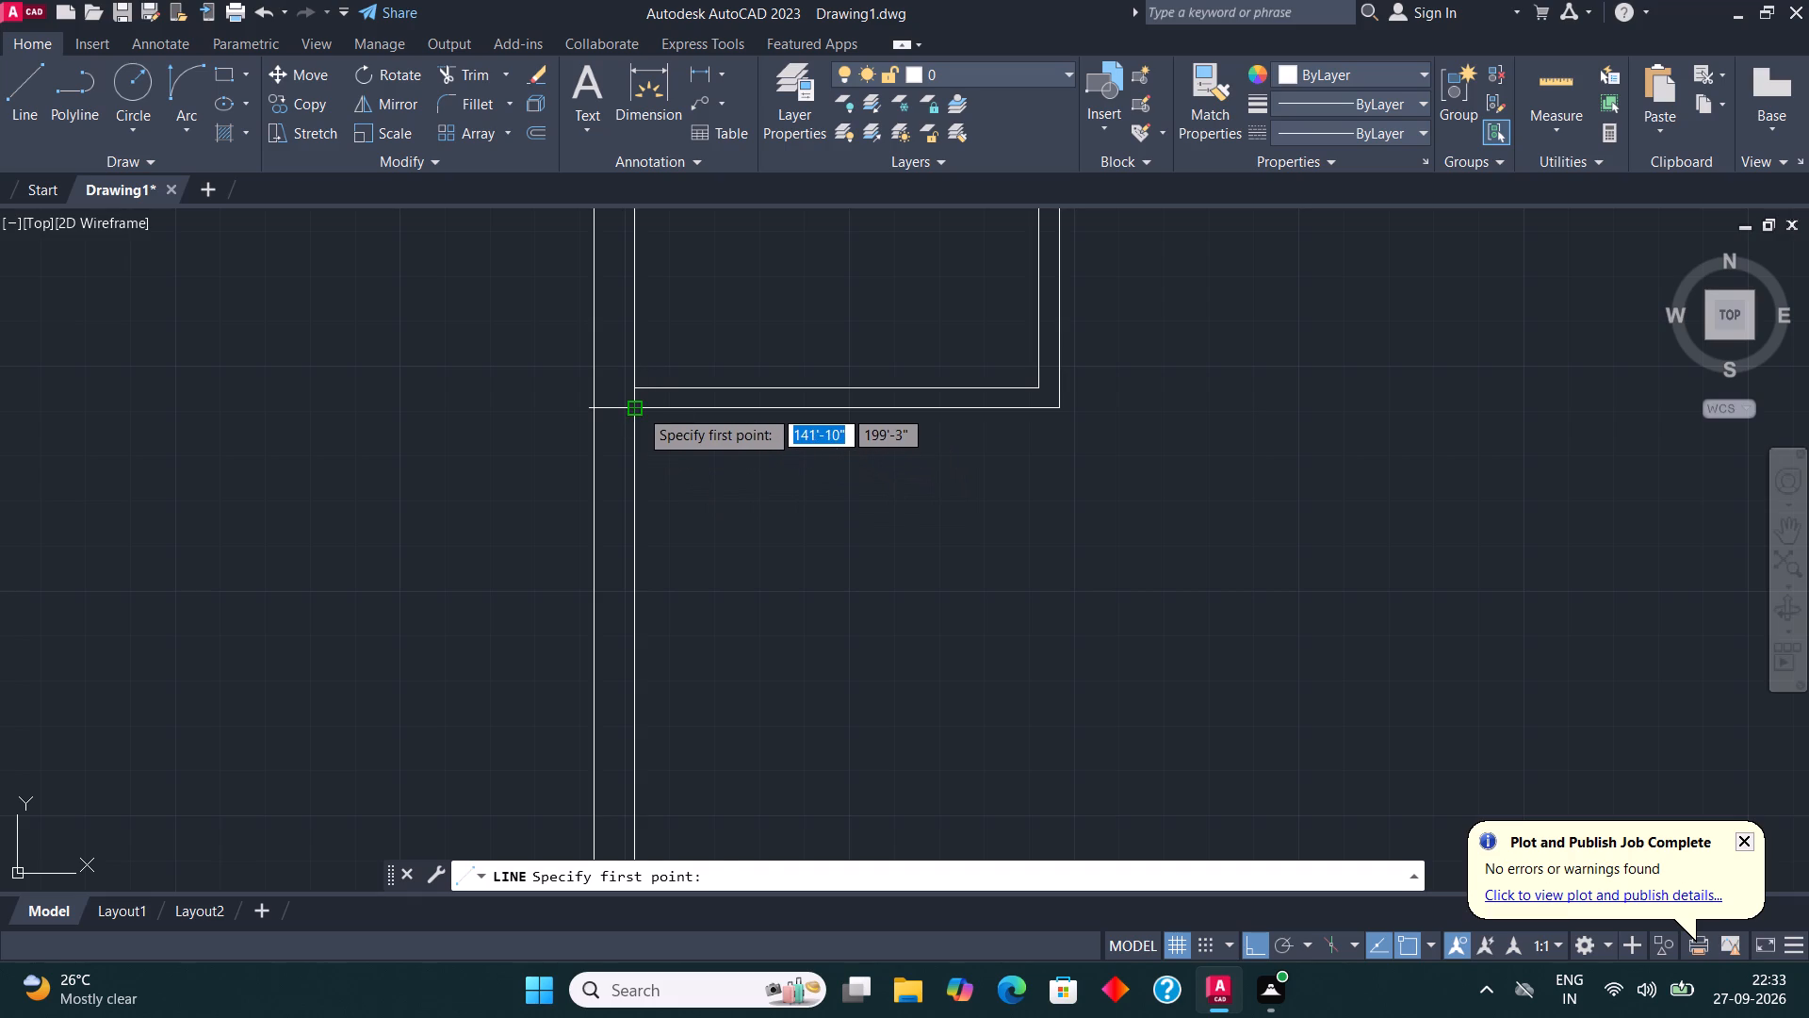
{"action": "left_click", "coordinate": [639, 407]}
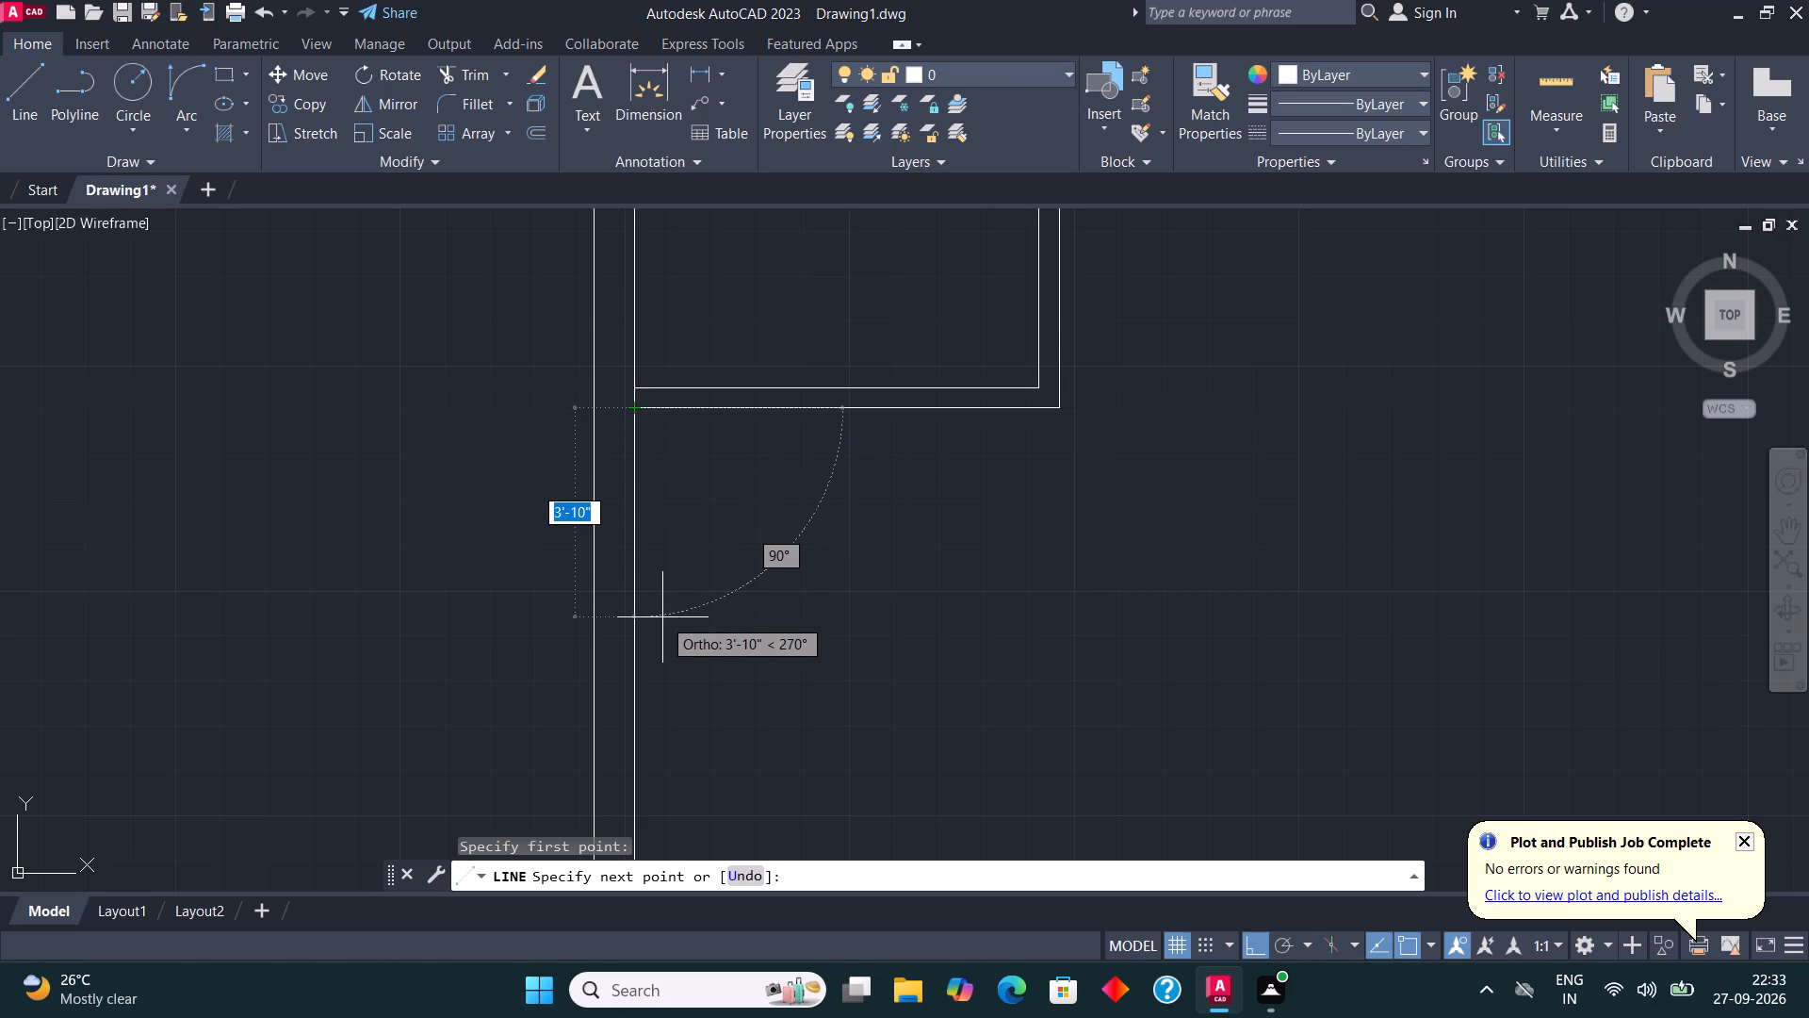
{"action": "type", "text": "8'"}
{"action": "key", "text": "Return"}
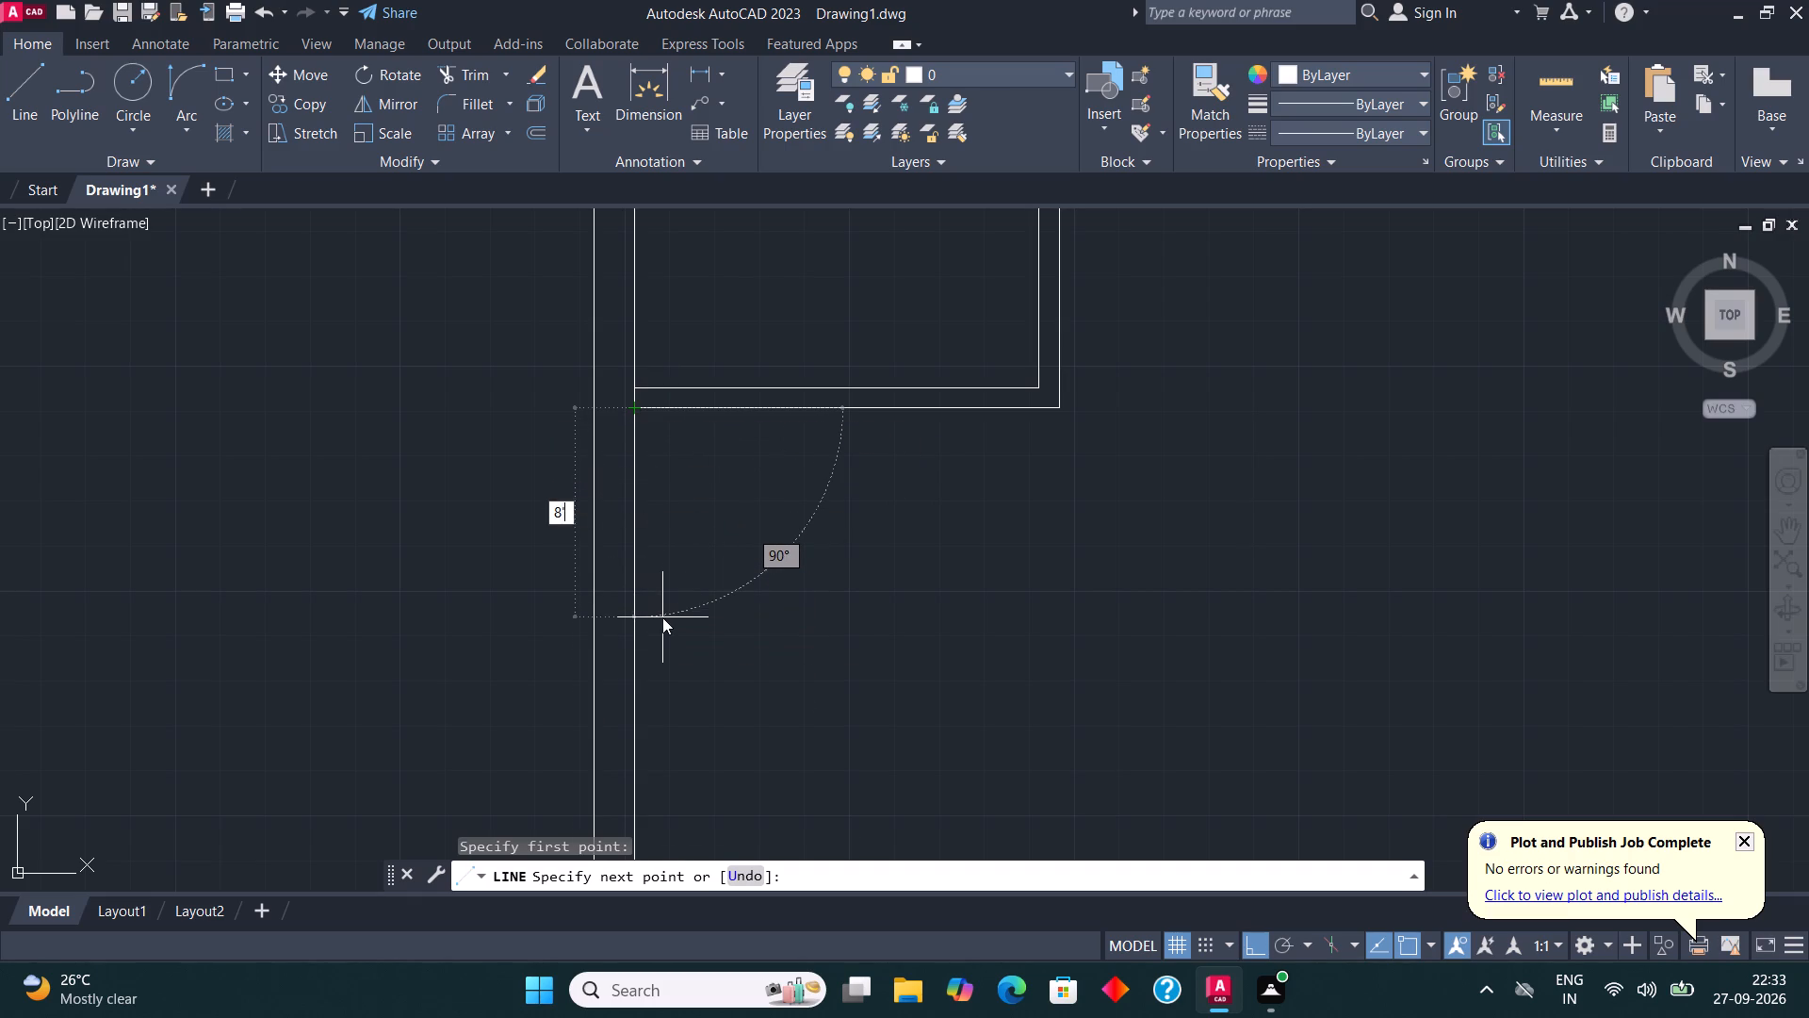
{"action": "type", "text": "10'"}
{"action": "key", "text": "Return"}
{"action": "scroll", "coordinate": [934, 644], "scroll_direction": "down", "scroll_amount": 2}
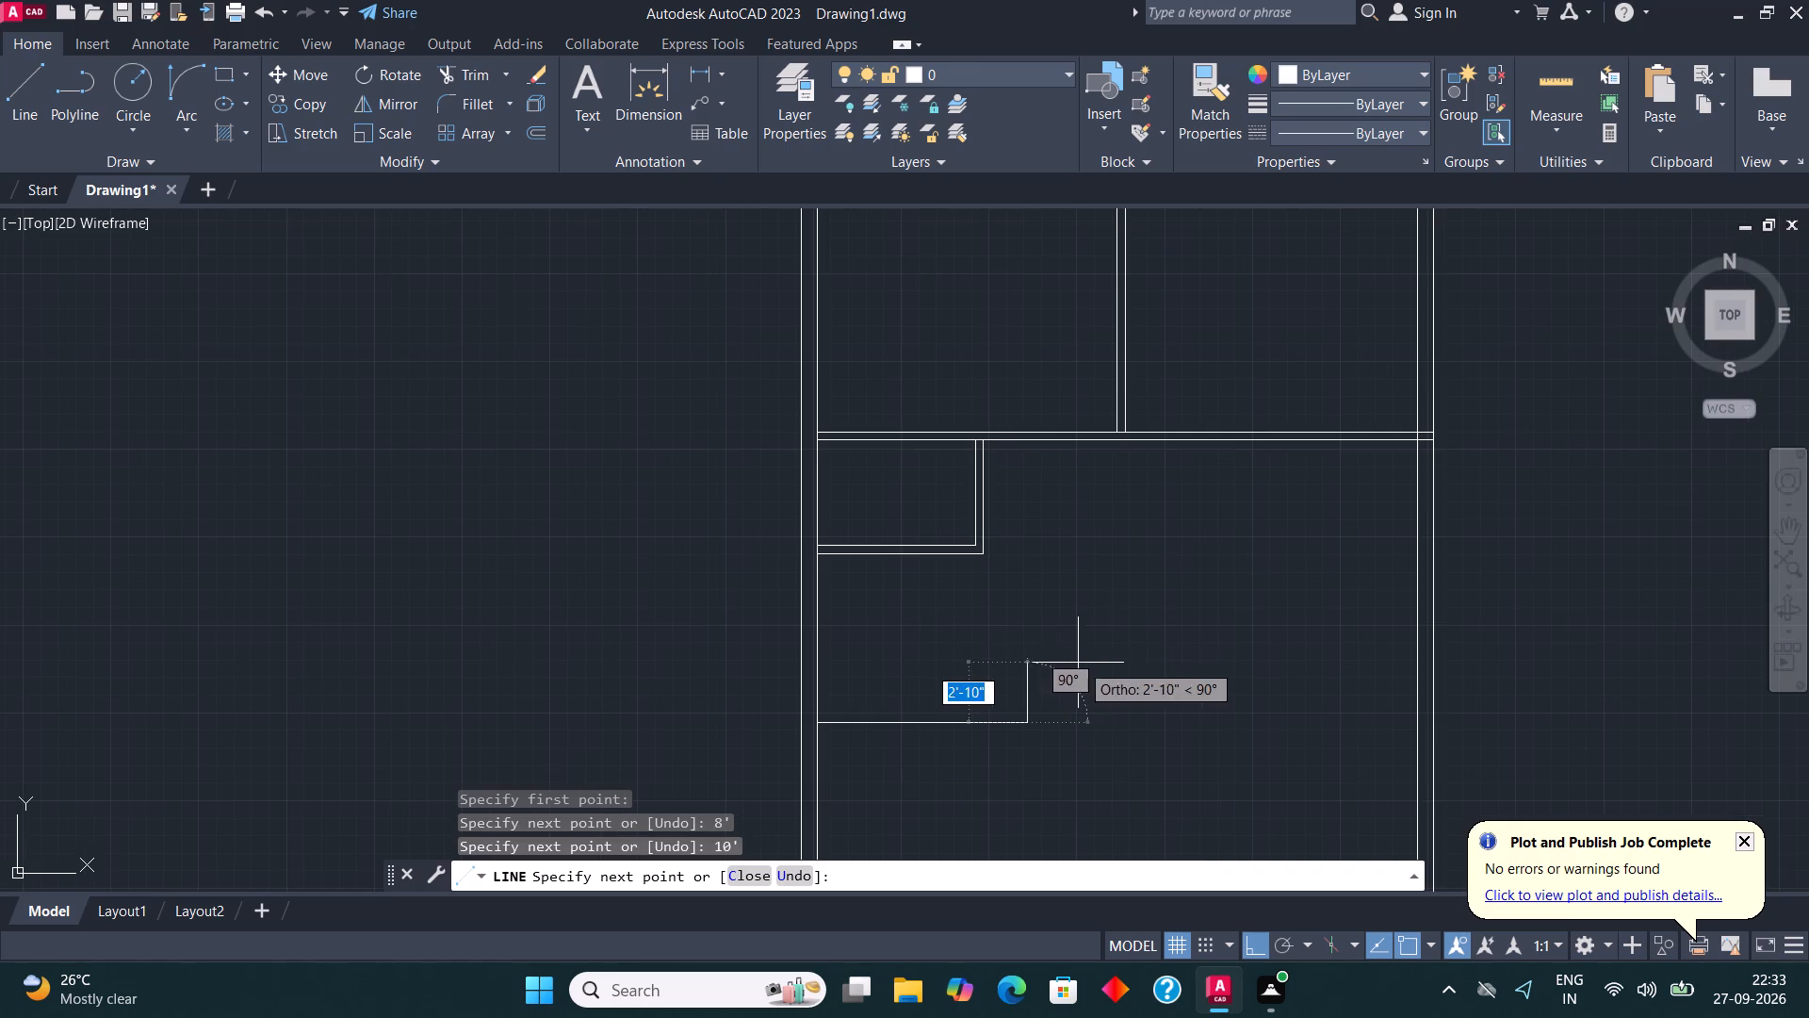
{"action": "scroll", "coordinate": [1100, 637], "scroll_direction": "up", "scroll_amount": 1}
{"action": "type", "text": "8'"}
{"action": "key", "text": "Return"}
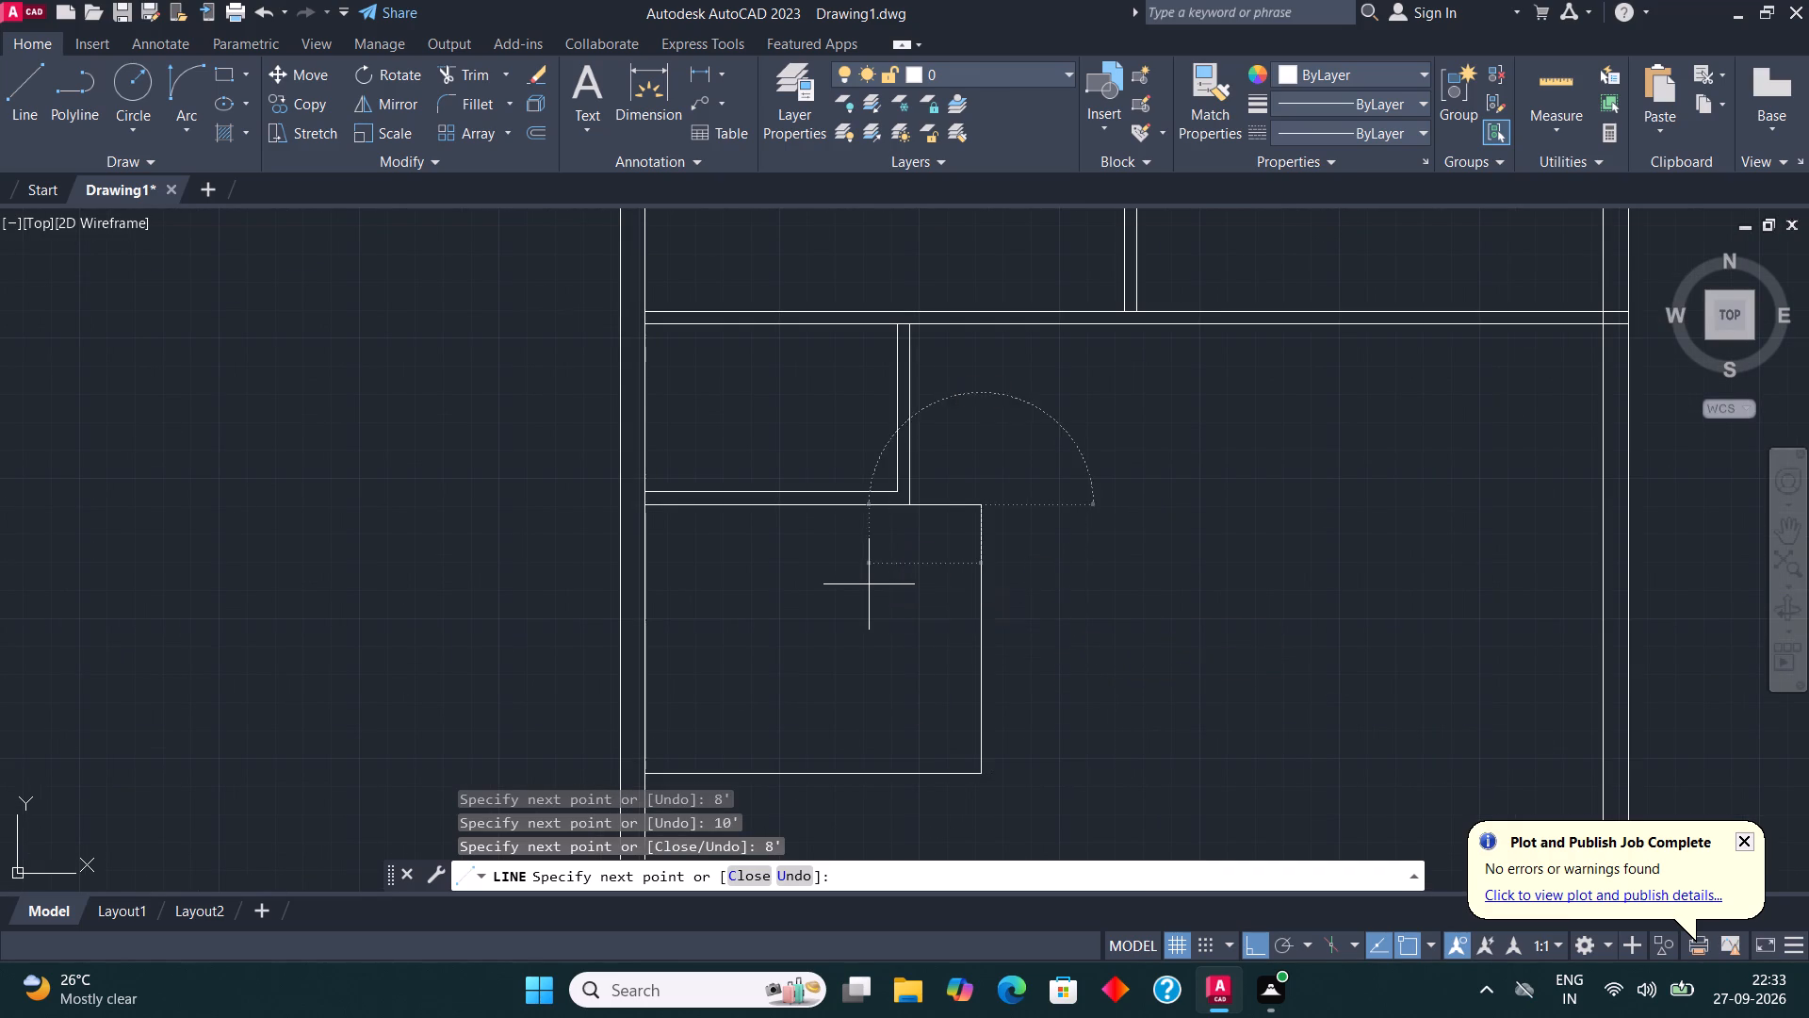
{"action": "left_click", "coordinate": [869, 584]}
{"action": "key", "text": "Escape"}
Offset the second room's bottom line downward, right line outward and short top line upward, each by 4.5".
{"action": "scroll", "coordinate": [905, 623], "scroll_direction": "down", "scroll_amount": 2}
{"action": "left_click", "coordinate": [970, 756]}
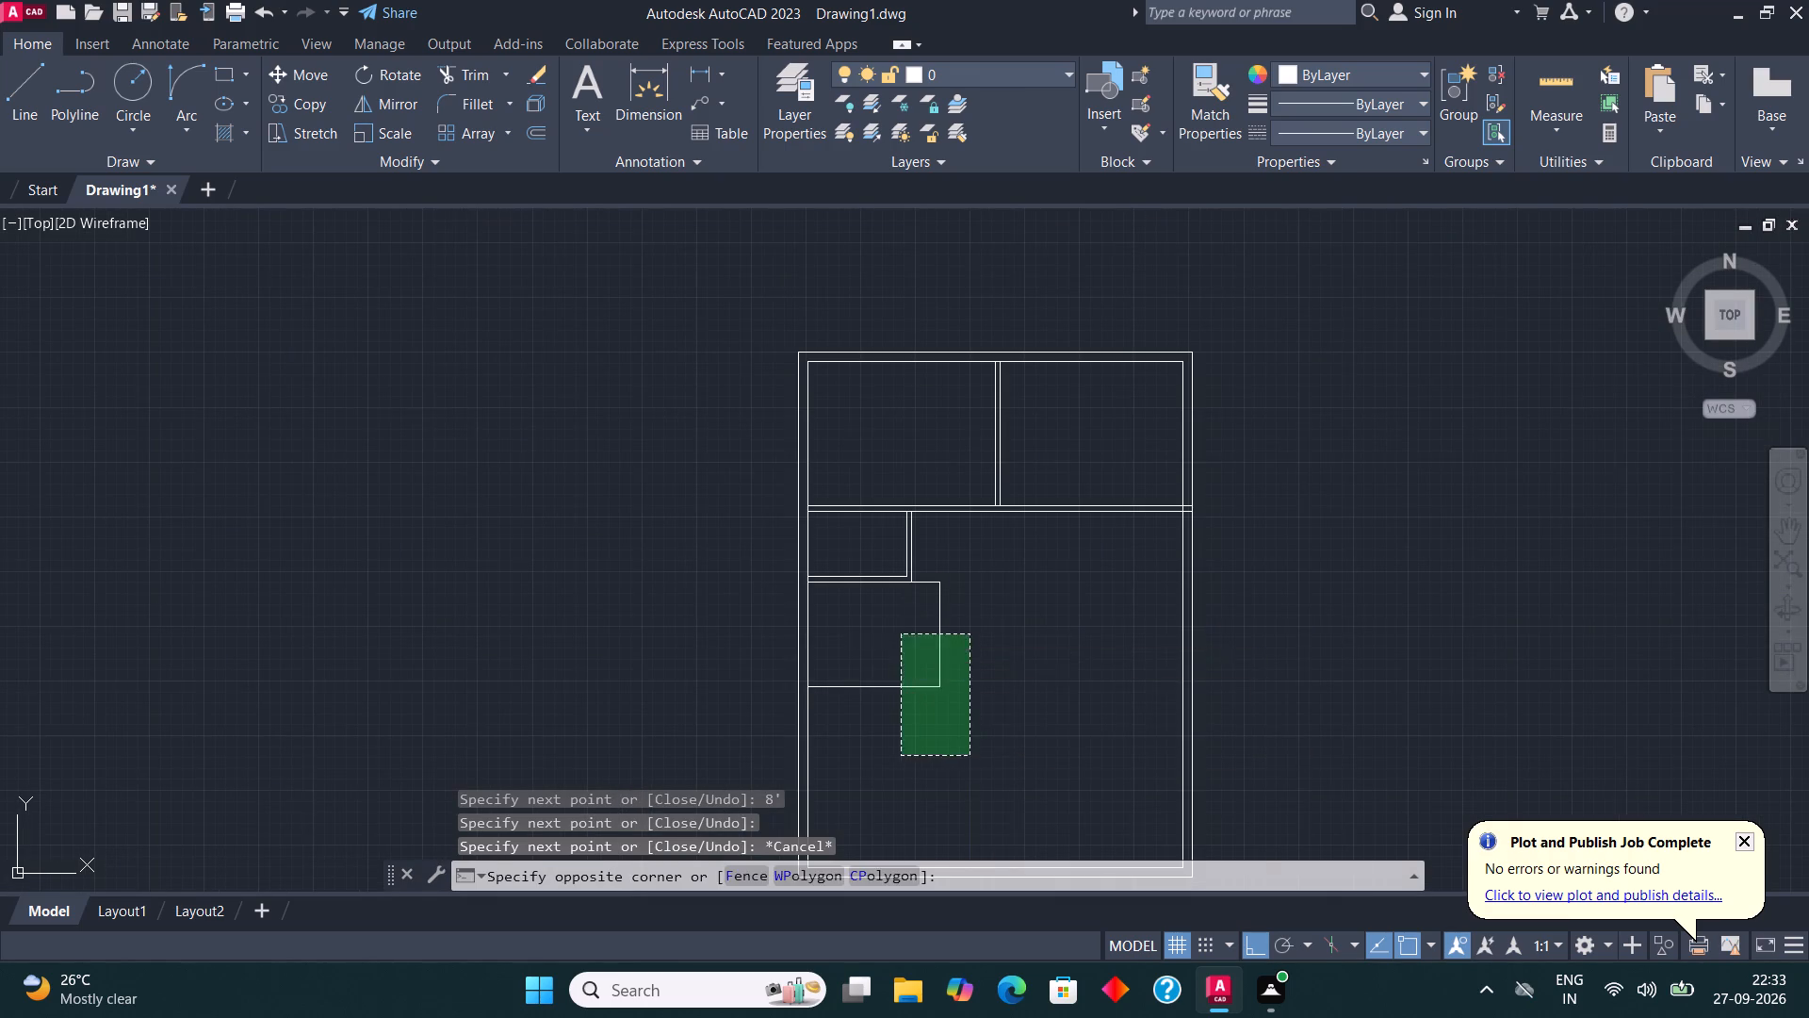
{"action": "left_click", "coordinate": [901, 634]}
{"action": "scroll", "coordinate": [901, 632], "scroll_direction": "up", "scroll_amount": 2}
{"action": "left_click", "coordinate": [546, 128]}
{"action": "scroll", "coordinate": [724, 451], "scroll_direction": "down", "scroll_amount": 2}
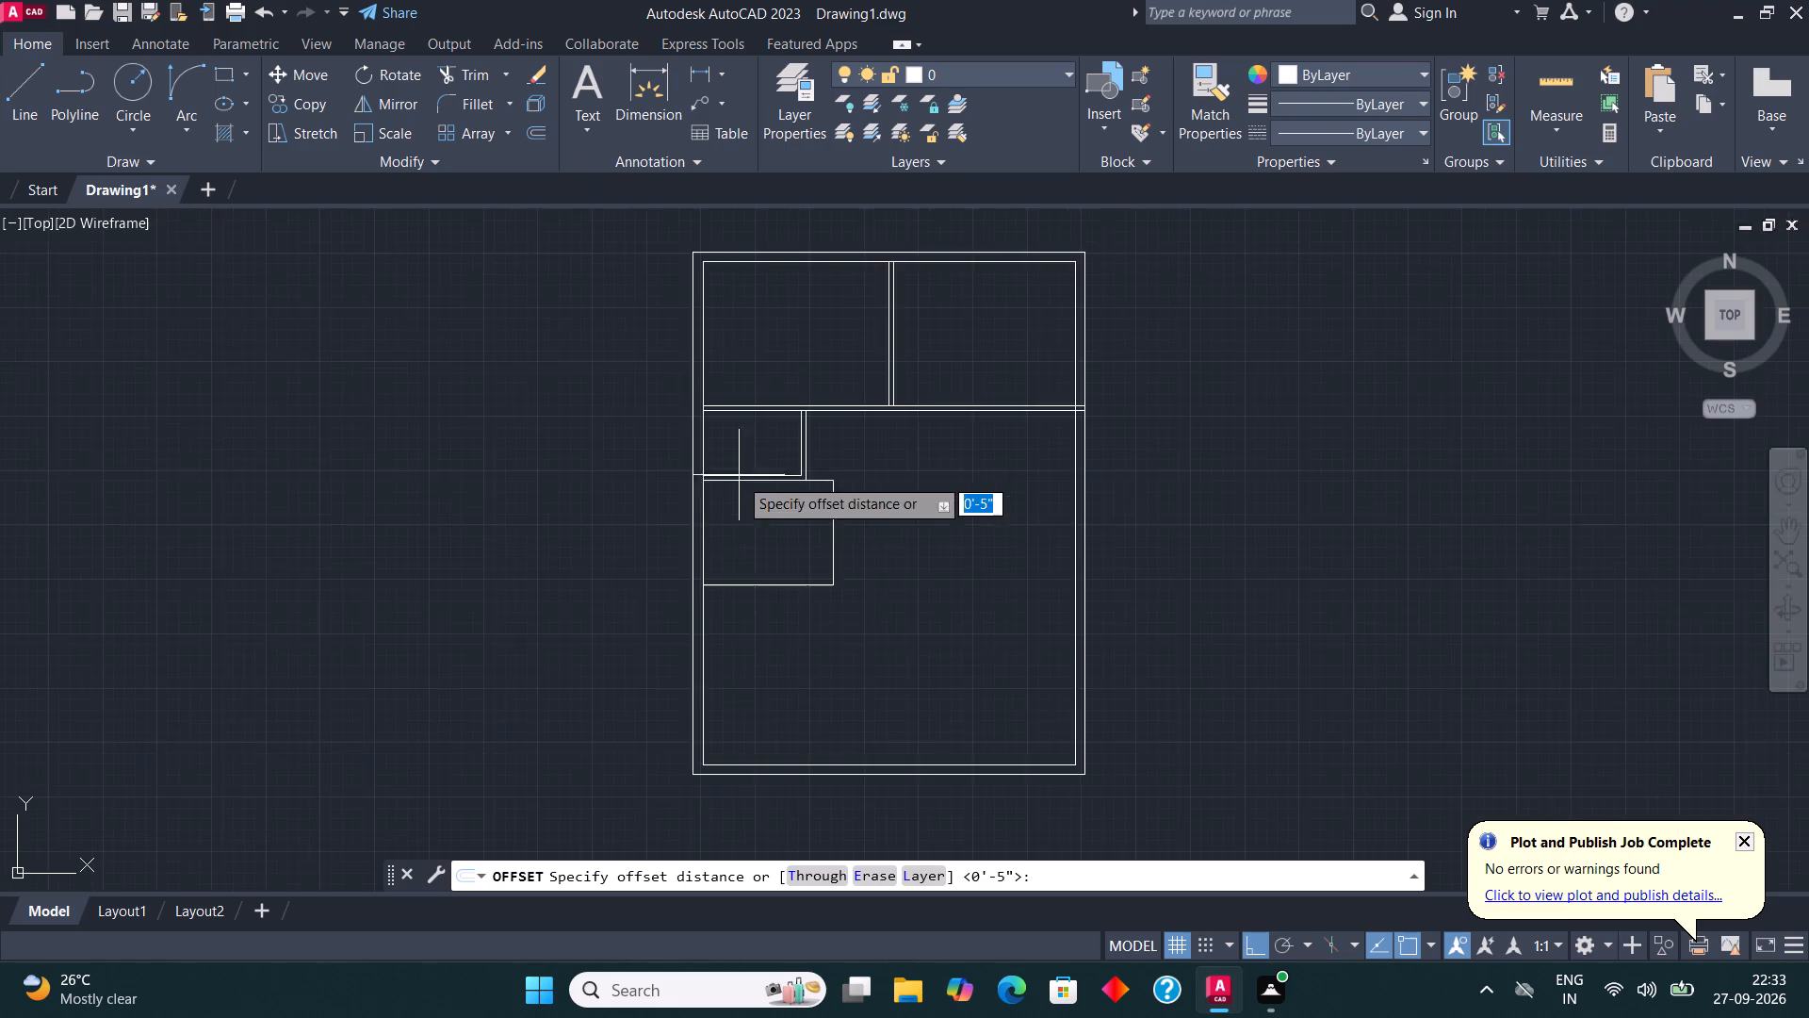
{"action": "scroll", "coordinate": [767, 610], "scroll_direction": "up", "scroll_amount": 2}
{"action": "left_click", "coordinate": [743, 550]}
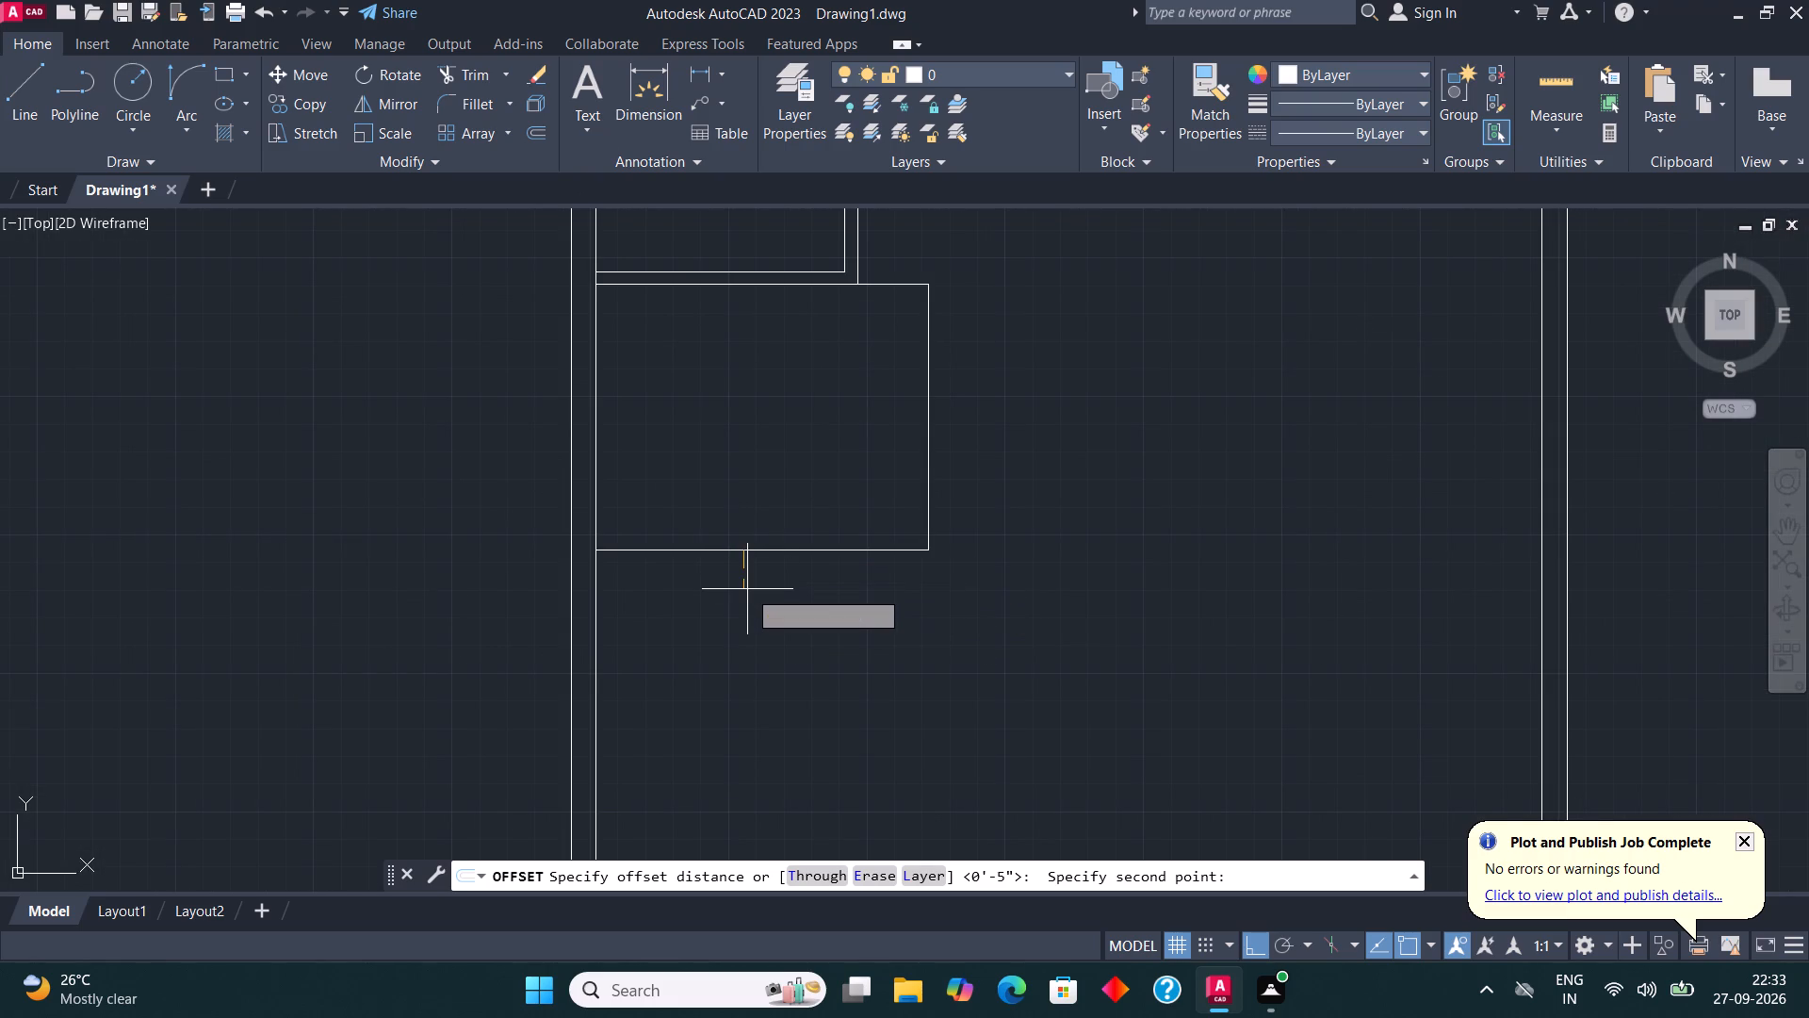
{"action": "type", "text": "4.5\""}
{"action": "key", "text": "Return"}
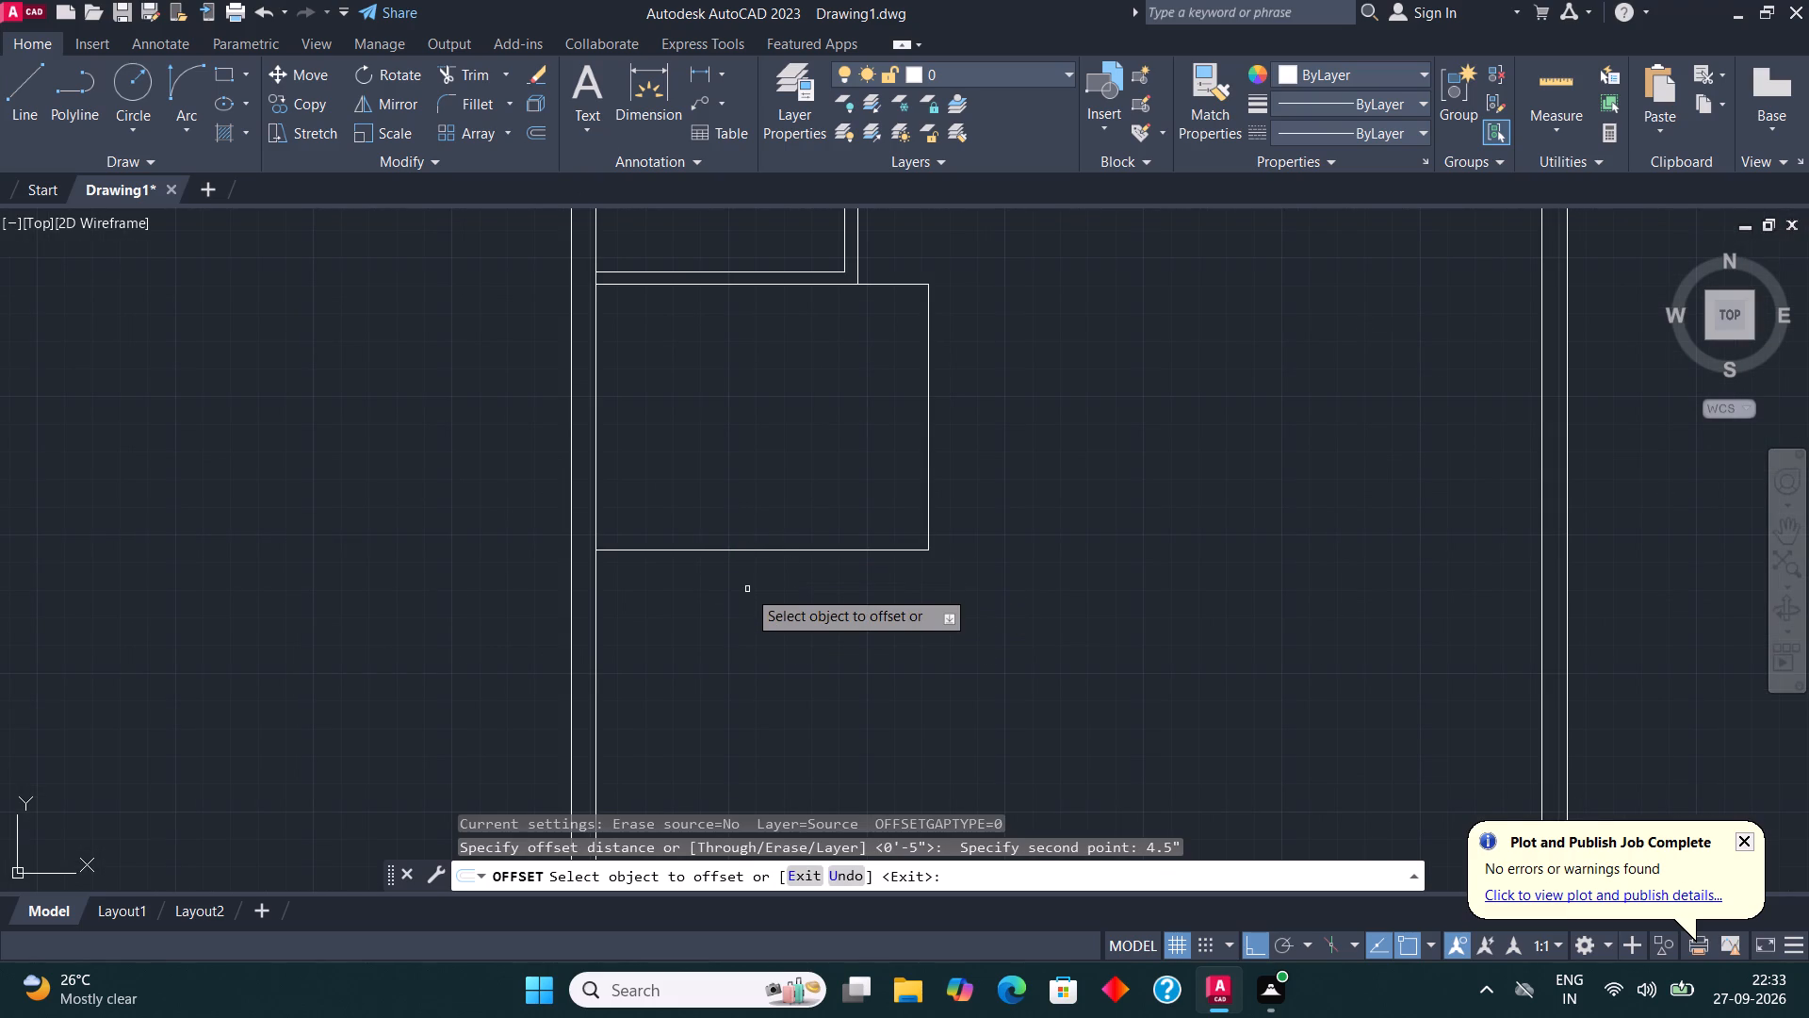
{"action": "left_click", "coordinate": [749, 549]}
{"action": "left_click", "coordinate": [750, 599]}
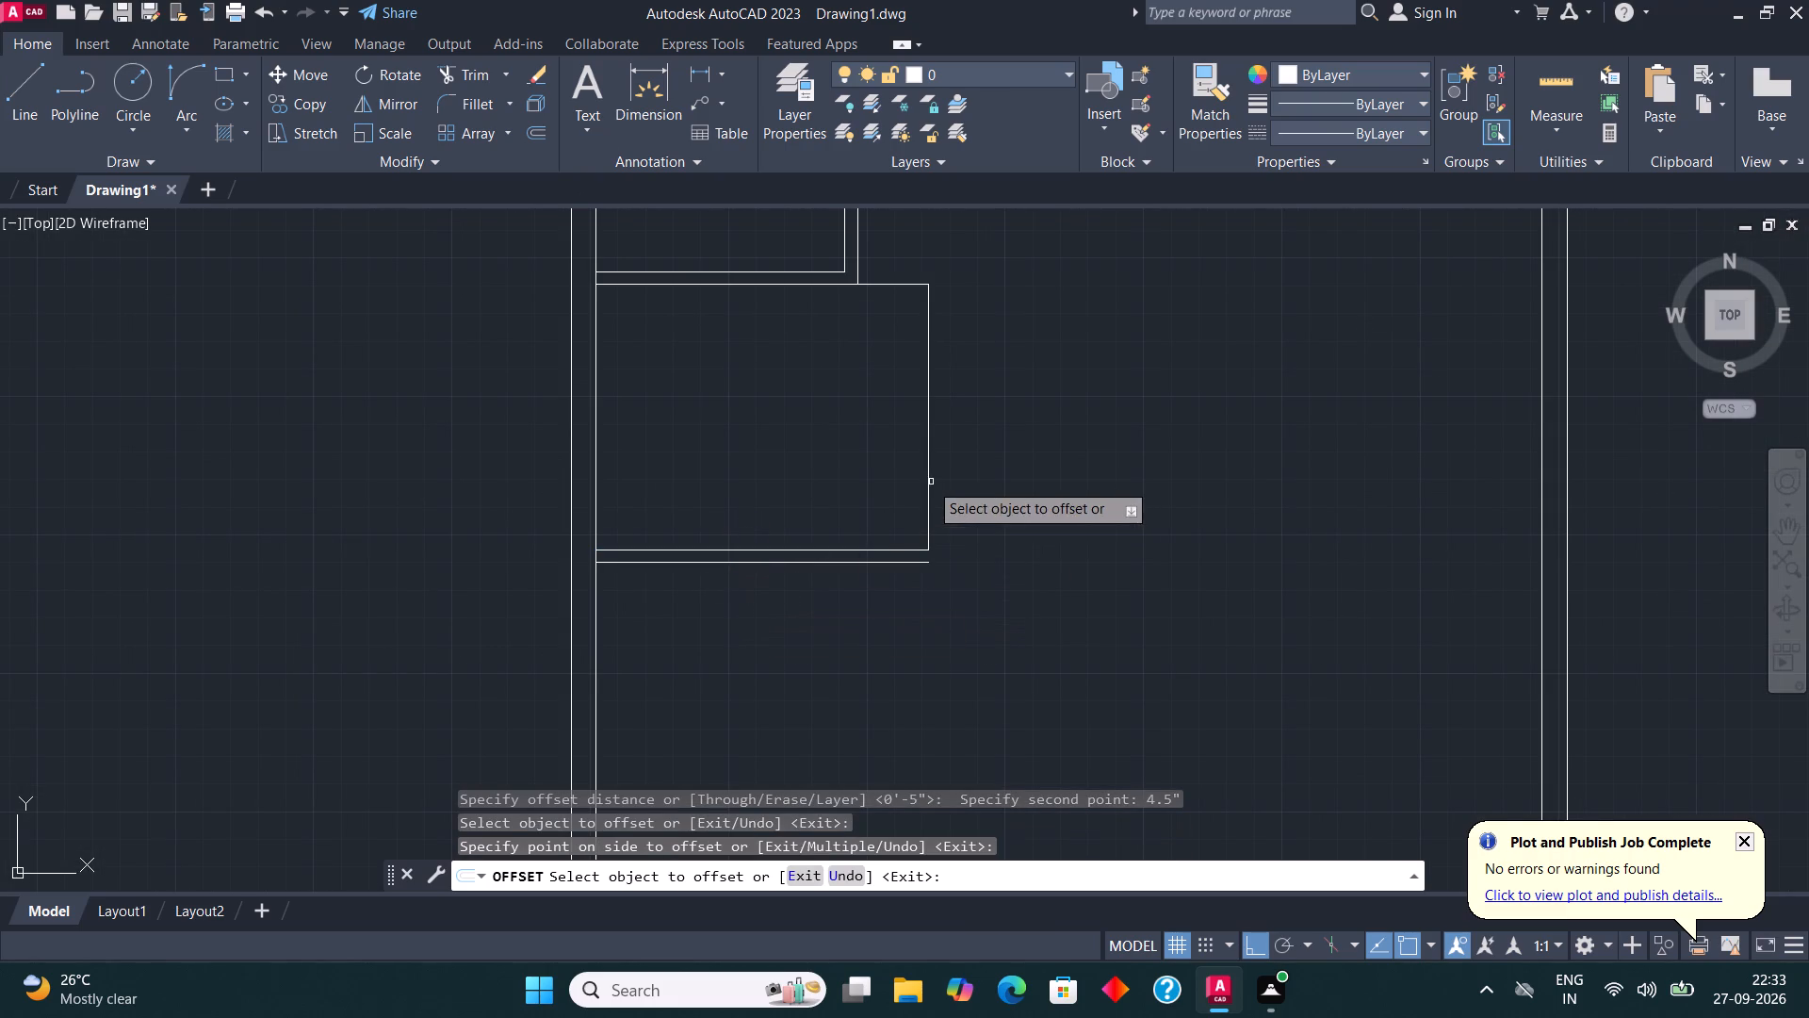
{"action": "left_click", "coordinate": [929, 480]}
{"action": "left_click", "coordinate": [979, 480]}
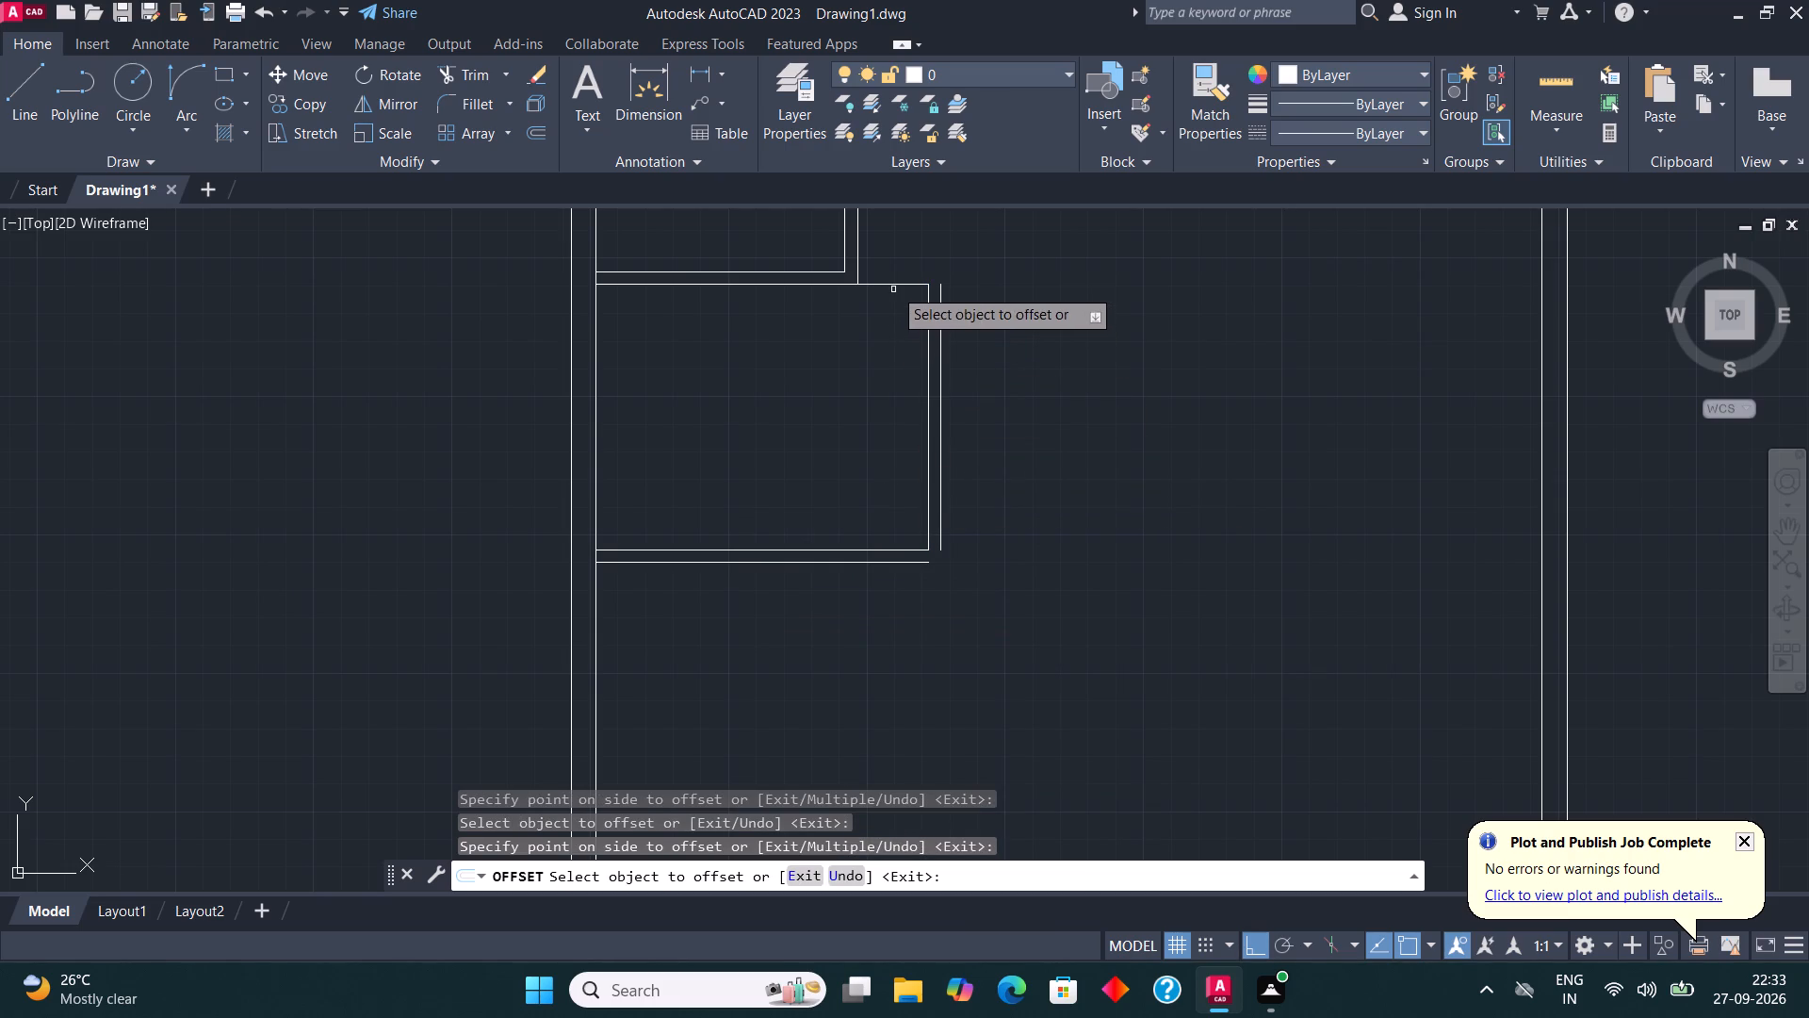
{"action": "left_click", "coordinate": [893, 286]}
{"action": "left_click", "coordinate": [897, 242]}
{"action": "key", "text": "Escape"}
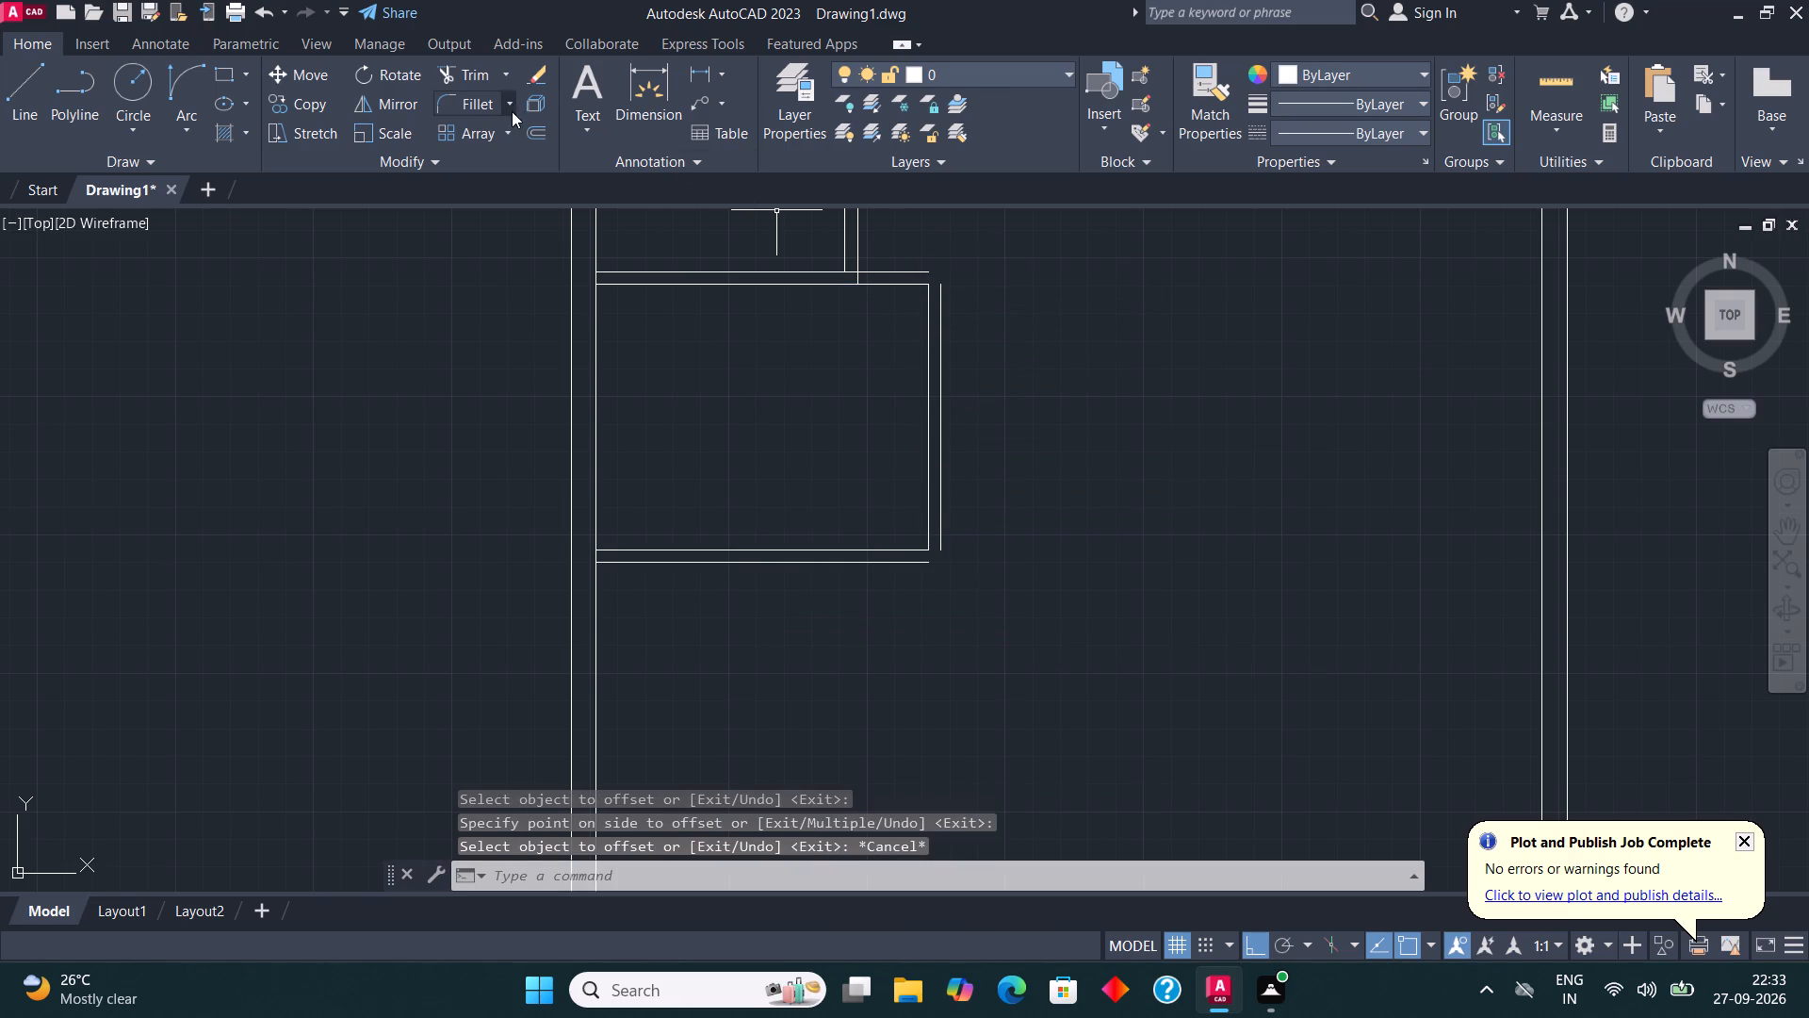
Fillet the second room's outer offset lines into closed corners at the lower right and upper right.
{"action": "left_click", "coordinate": [480, 107]}
{"action": "left_click", "coordinate": [913, 564]}
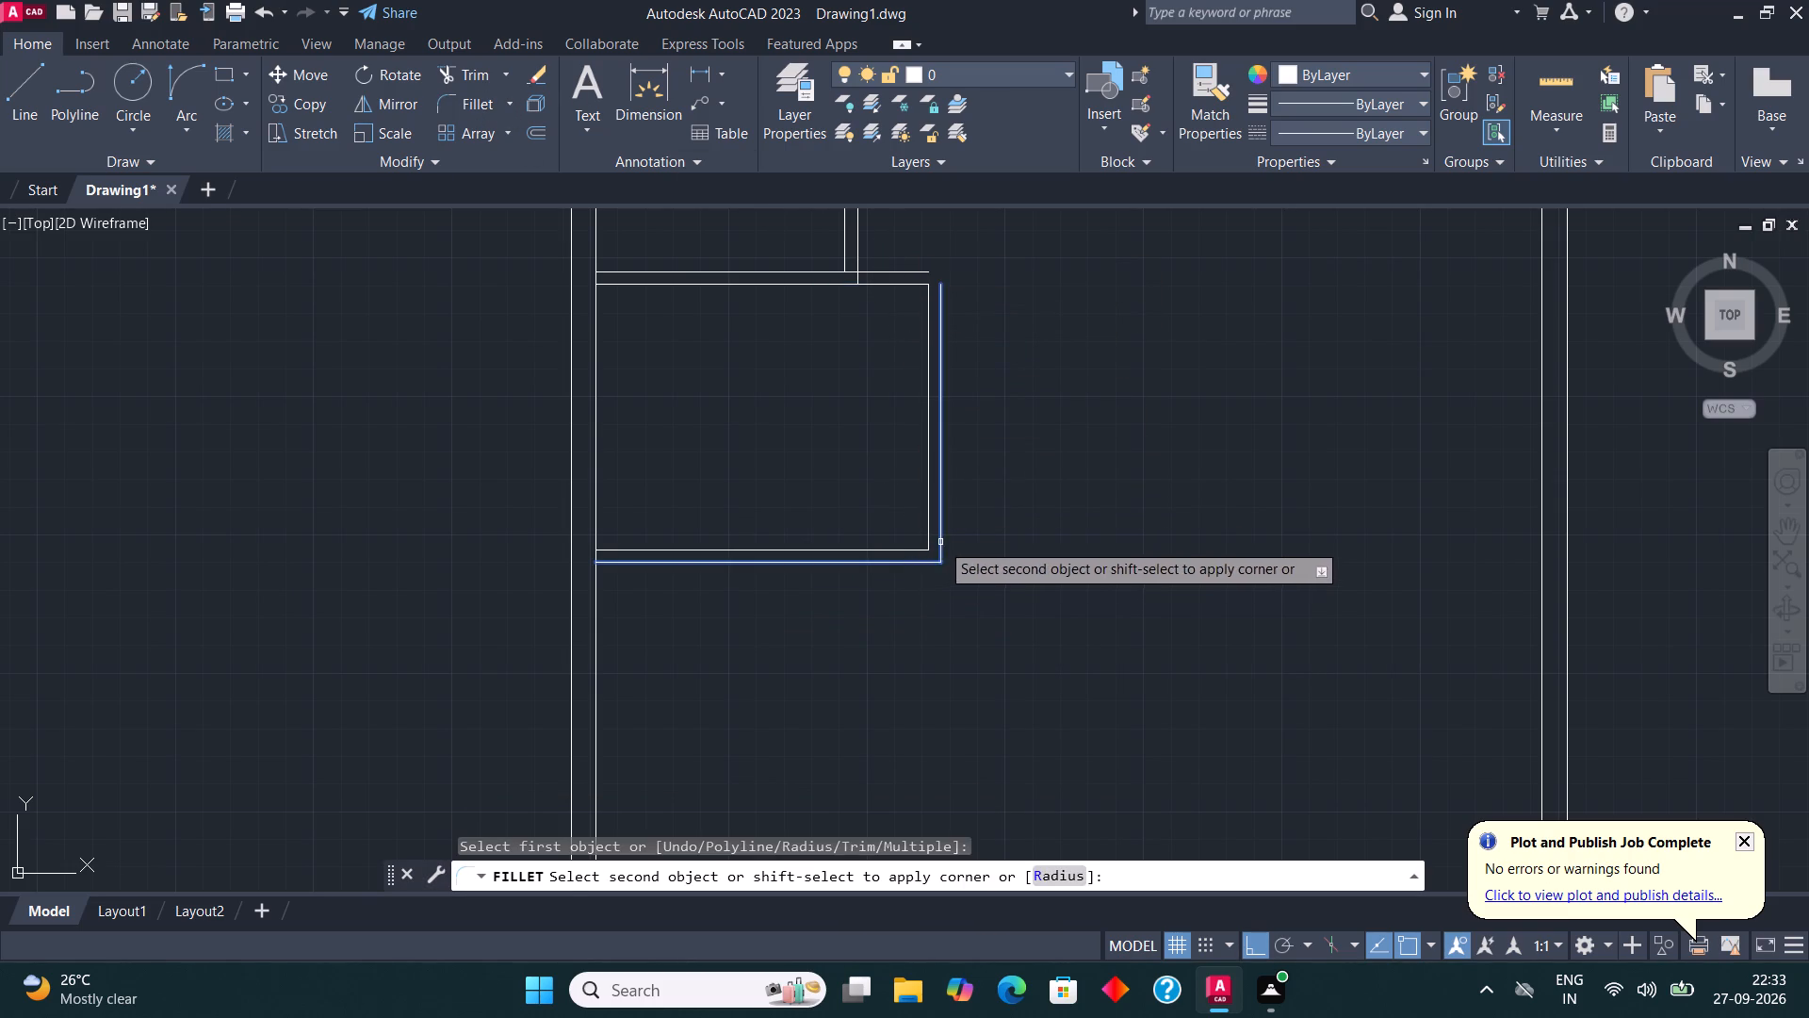
{"action": "left_click", "coordinate": [940, 541]}
{"action": "left_click", "coordinate": [471, 103]}
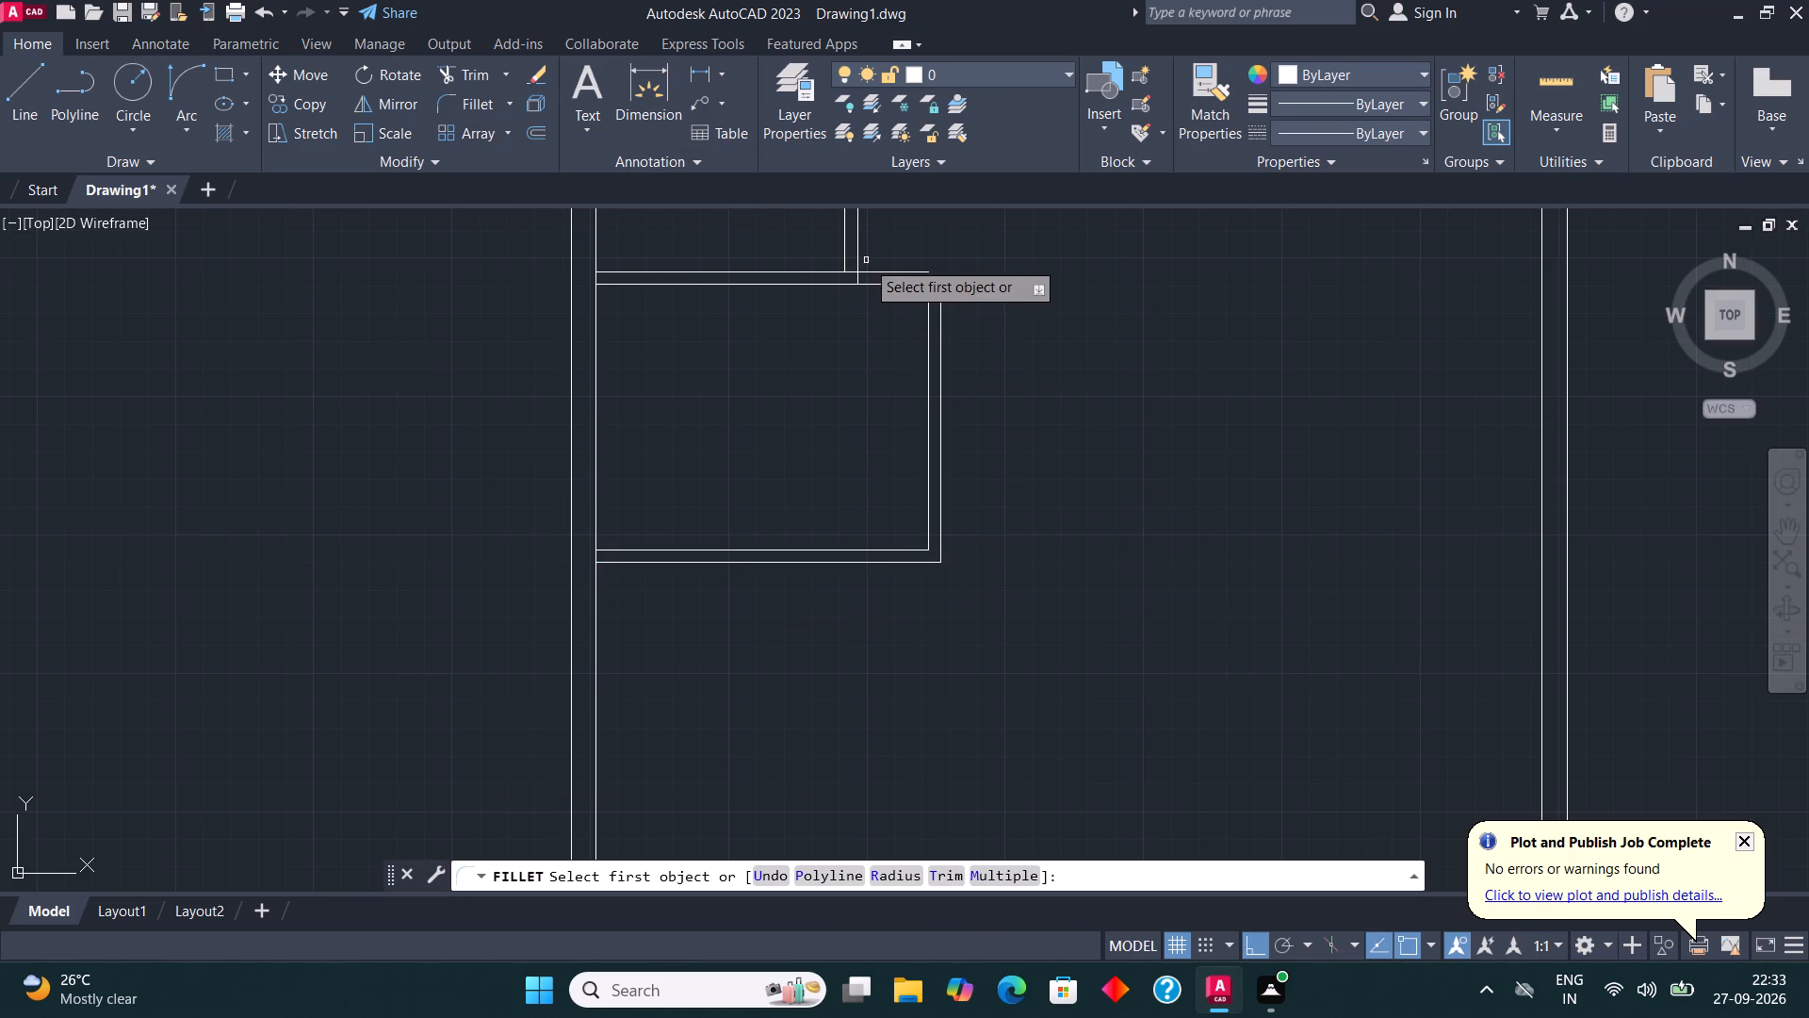
{"action": "left_click", "coordinate": [884, 270]}
{"action": "left_click", "coordinate": [940, 323]}
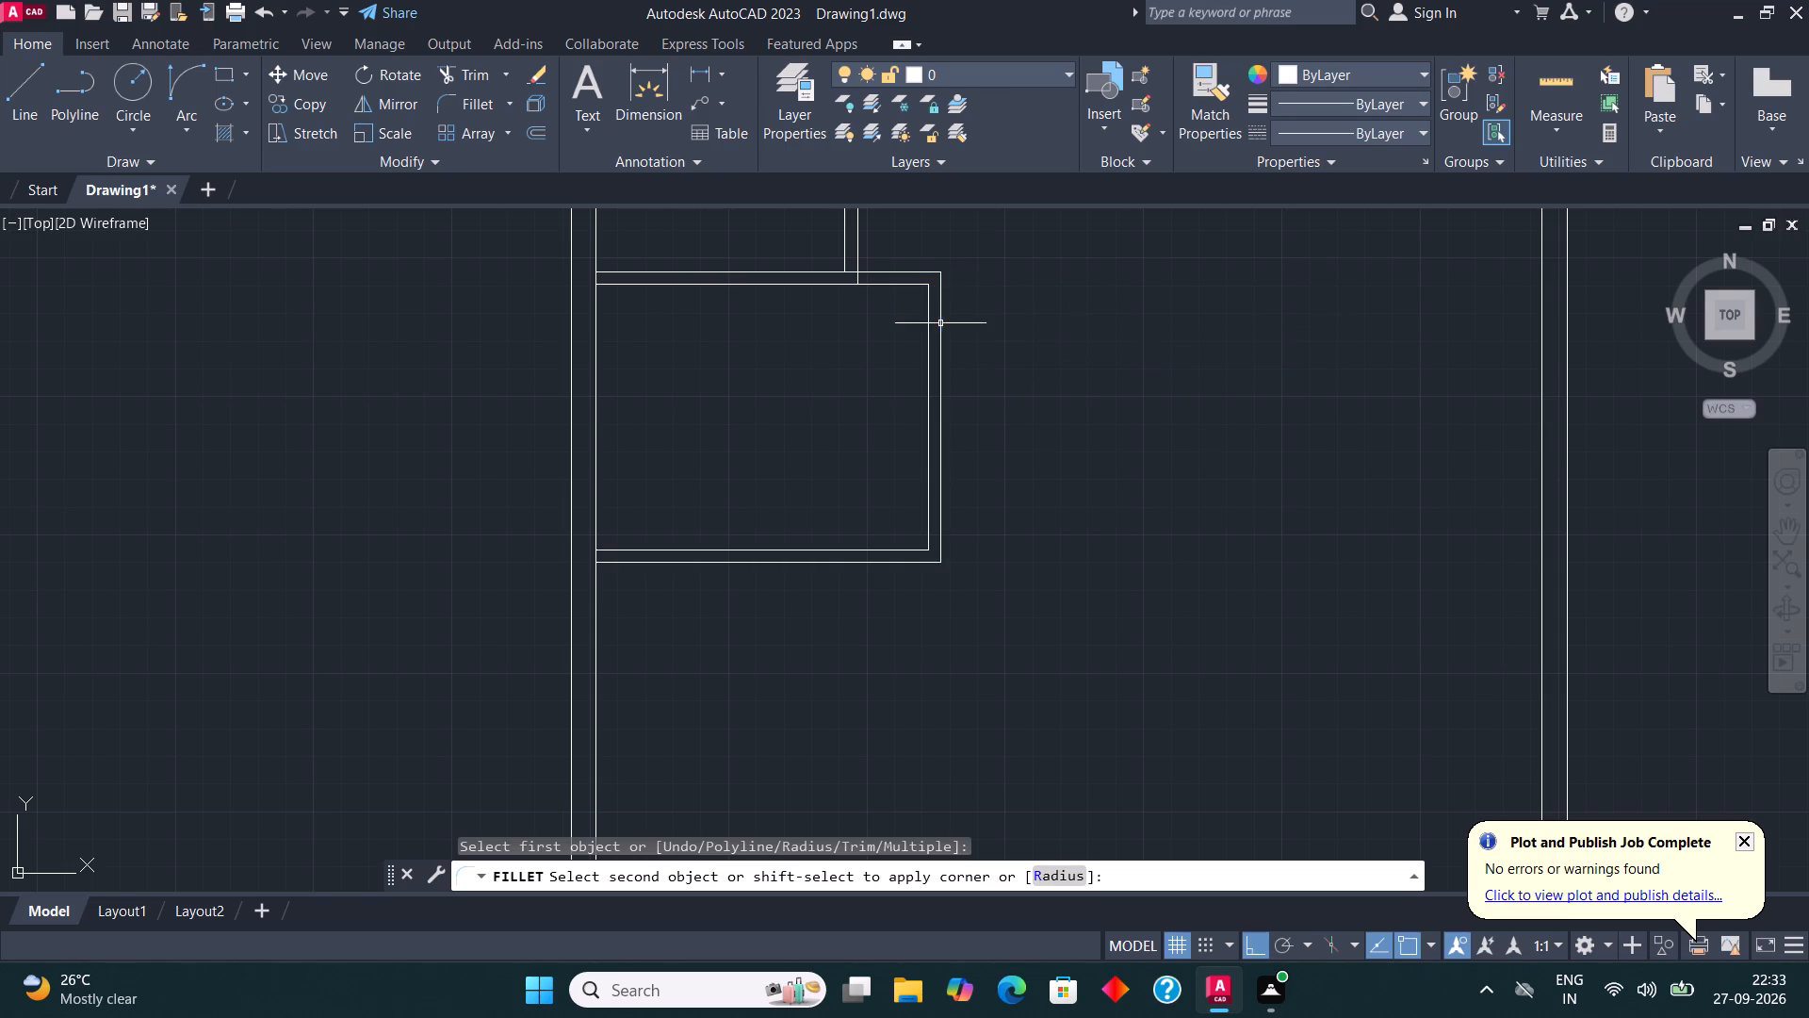
Trim the stub of the small room's outer vertical line that crosses the second room's top wall.
{"action": "left_click", "coordinate": [469, 73]}
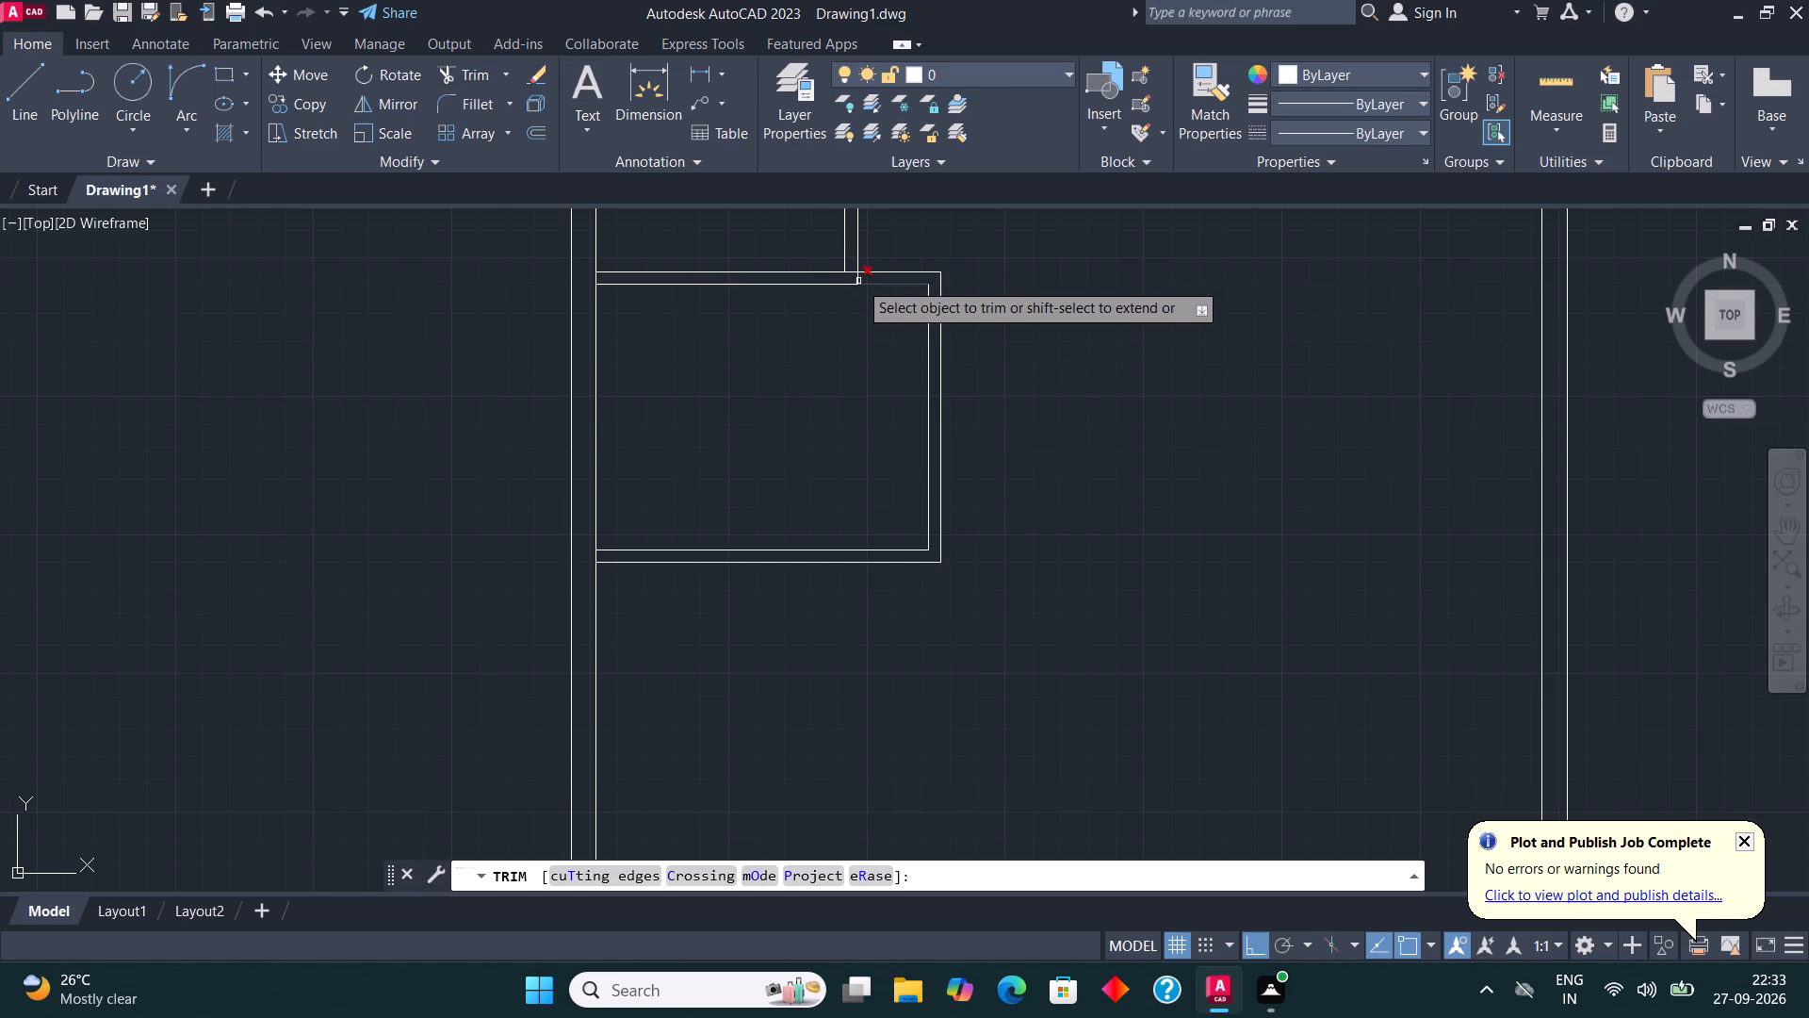
{"action": "left_click", "coordinate": [858, 277]}
{"action": "key", "text": "Escape"}
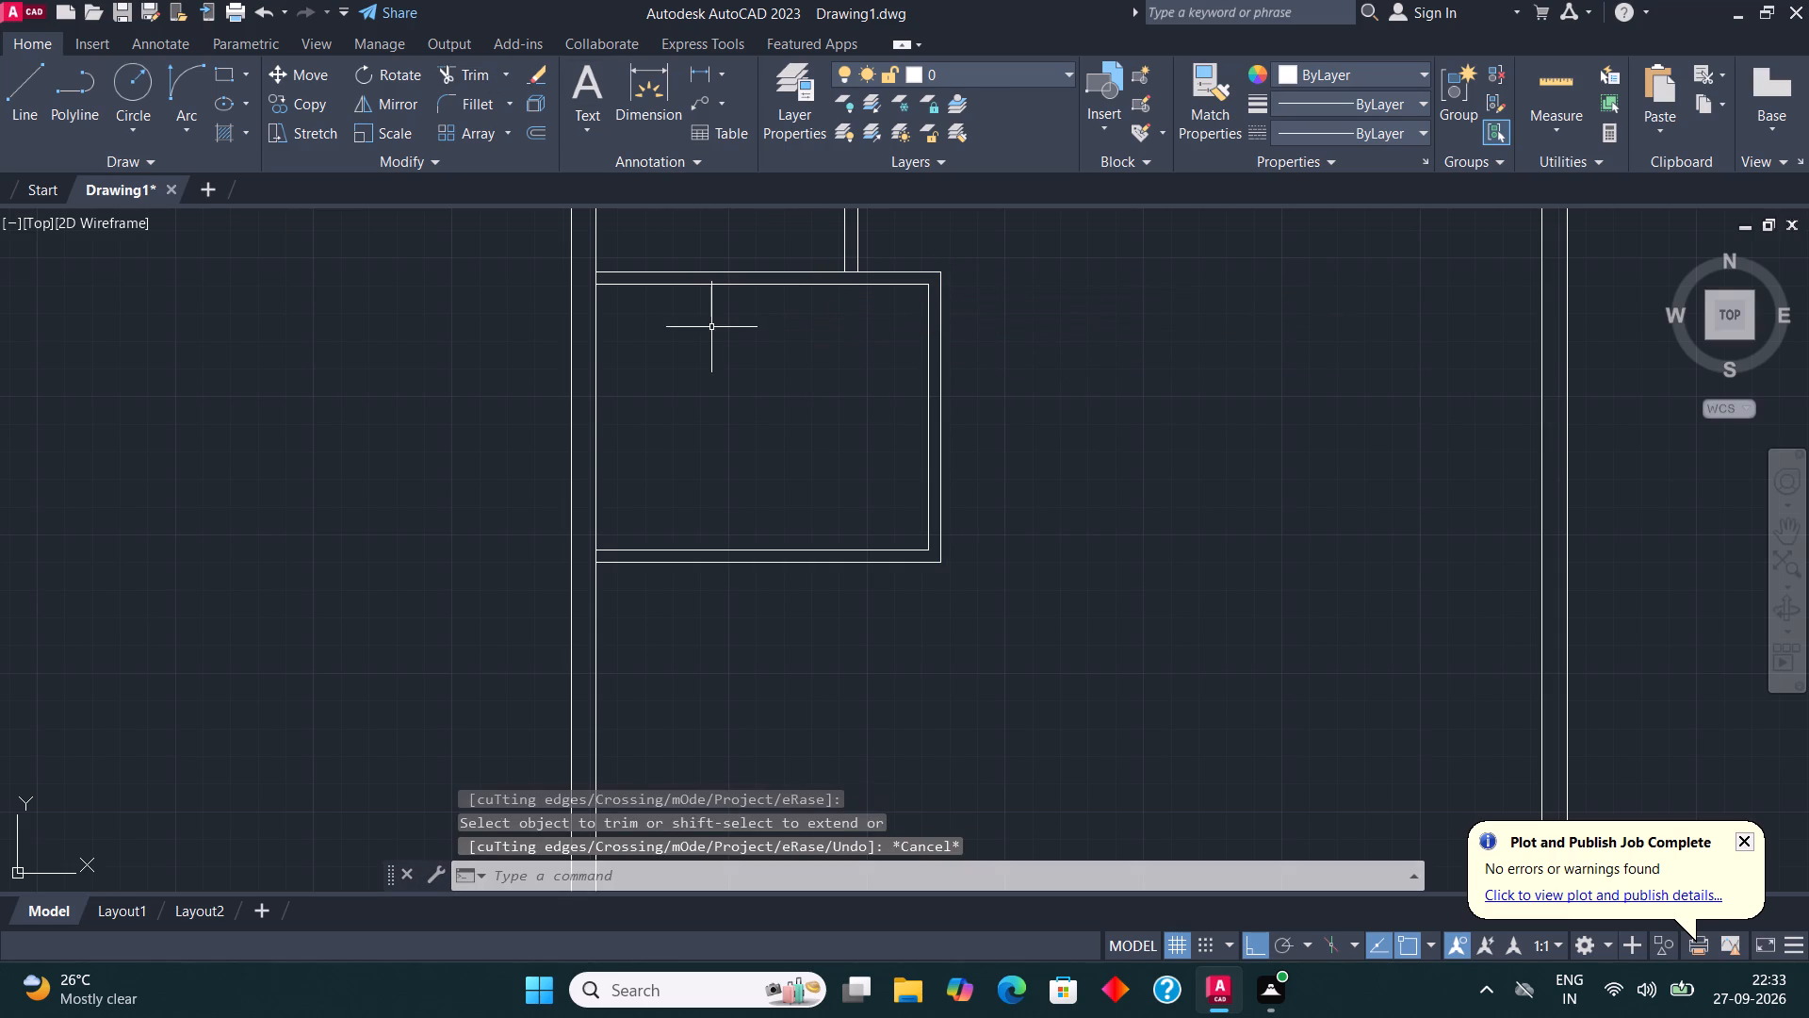
Check the distance from the second room's lower wall at the outer wall down to the plan's inner bottom corner.
{"action": "scroll", "coordinate": [712, 331], "scroll_direction": "down", "scroll_amount": 2}
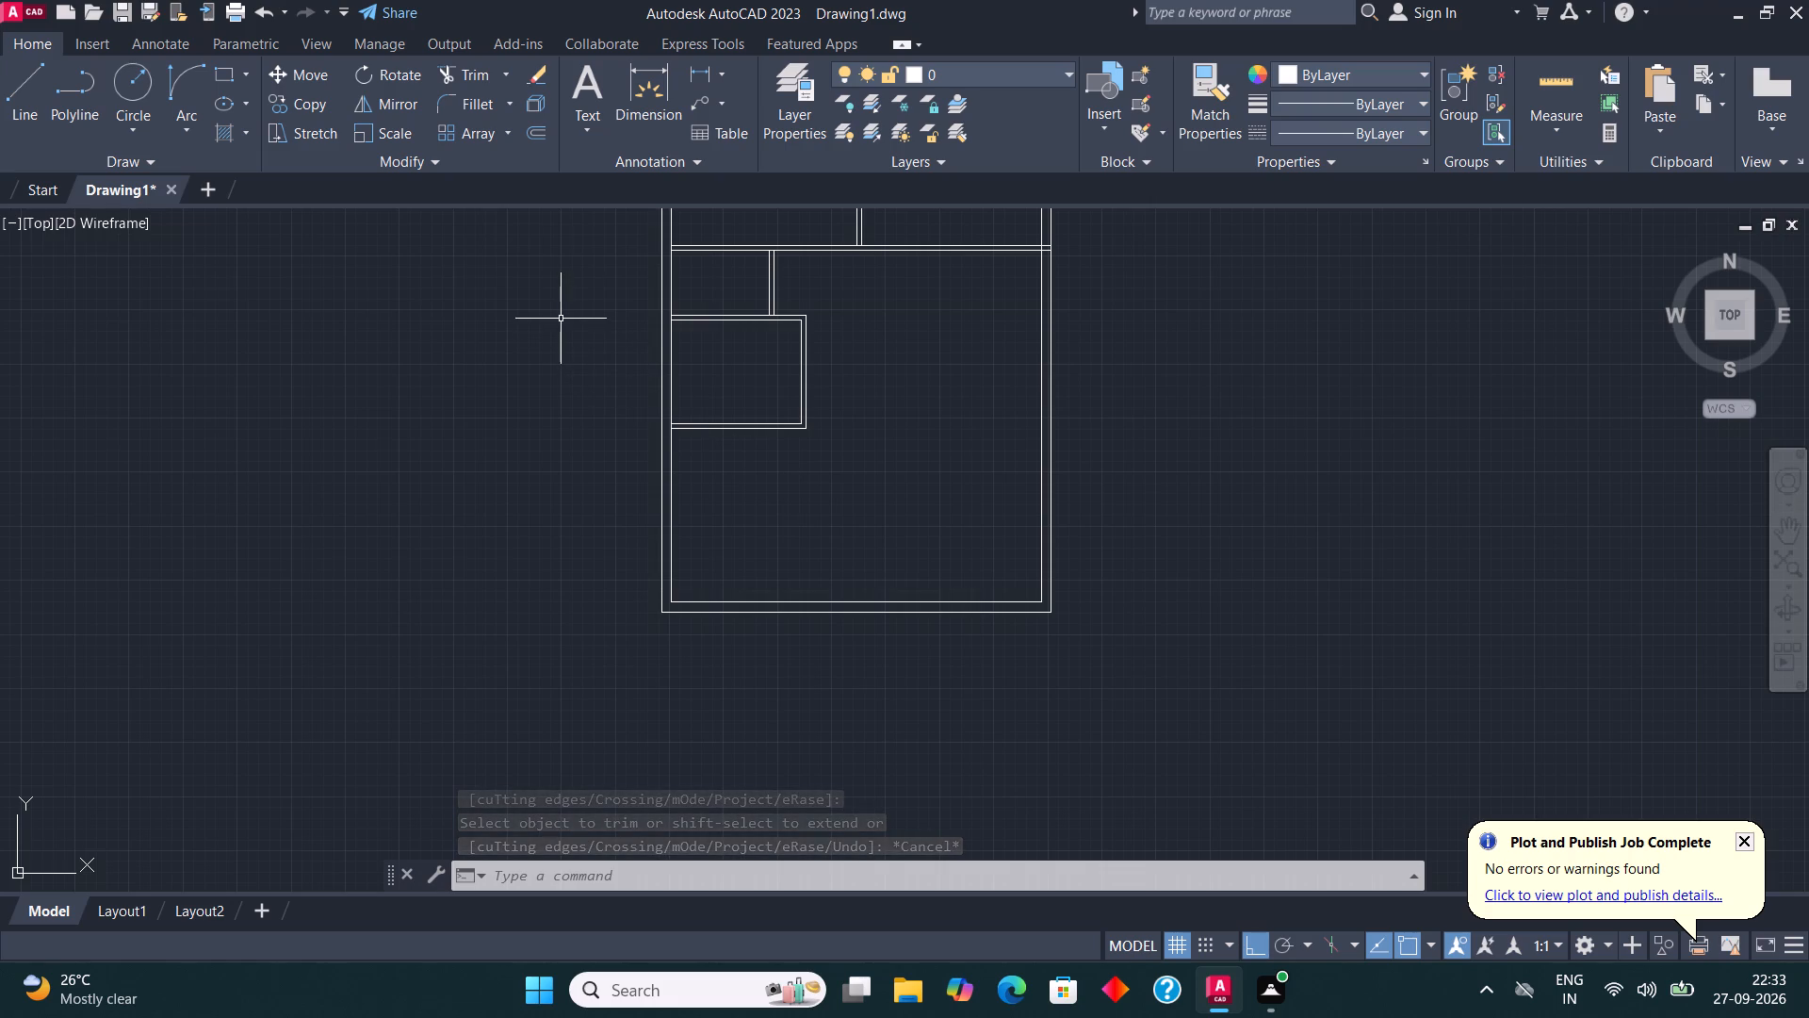
{"action": "left_click", "coordinate": [641, 107]}
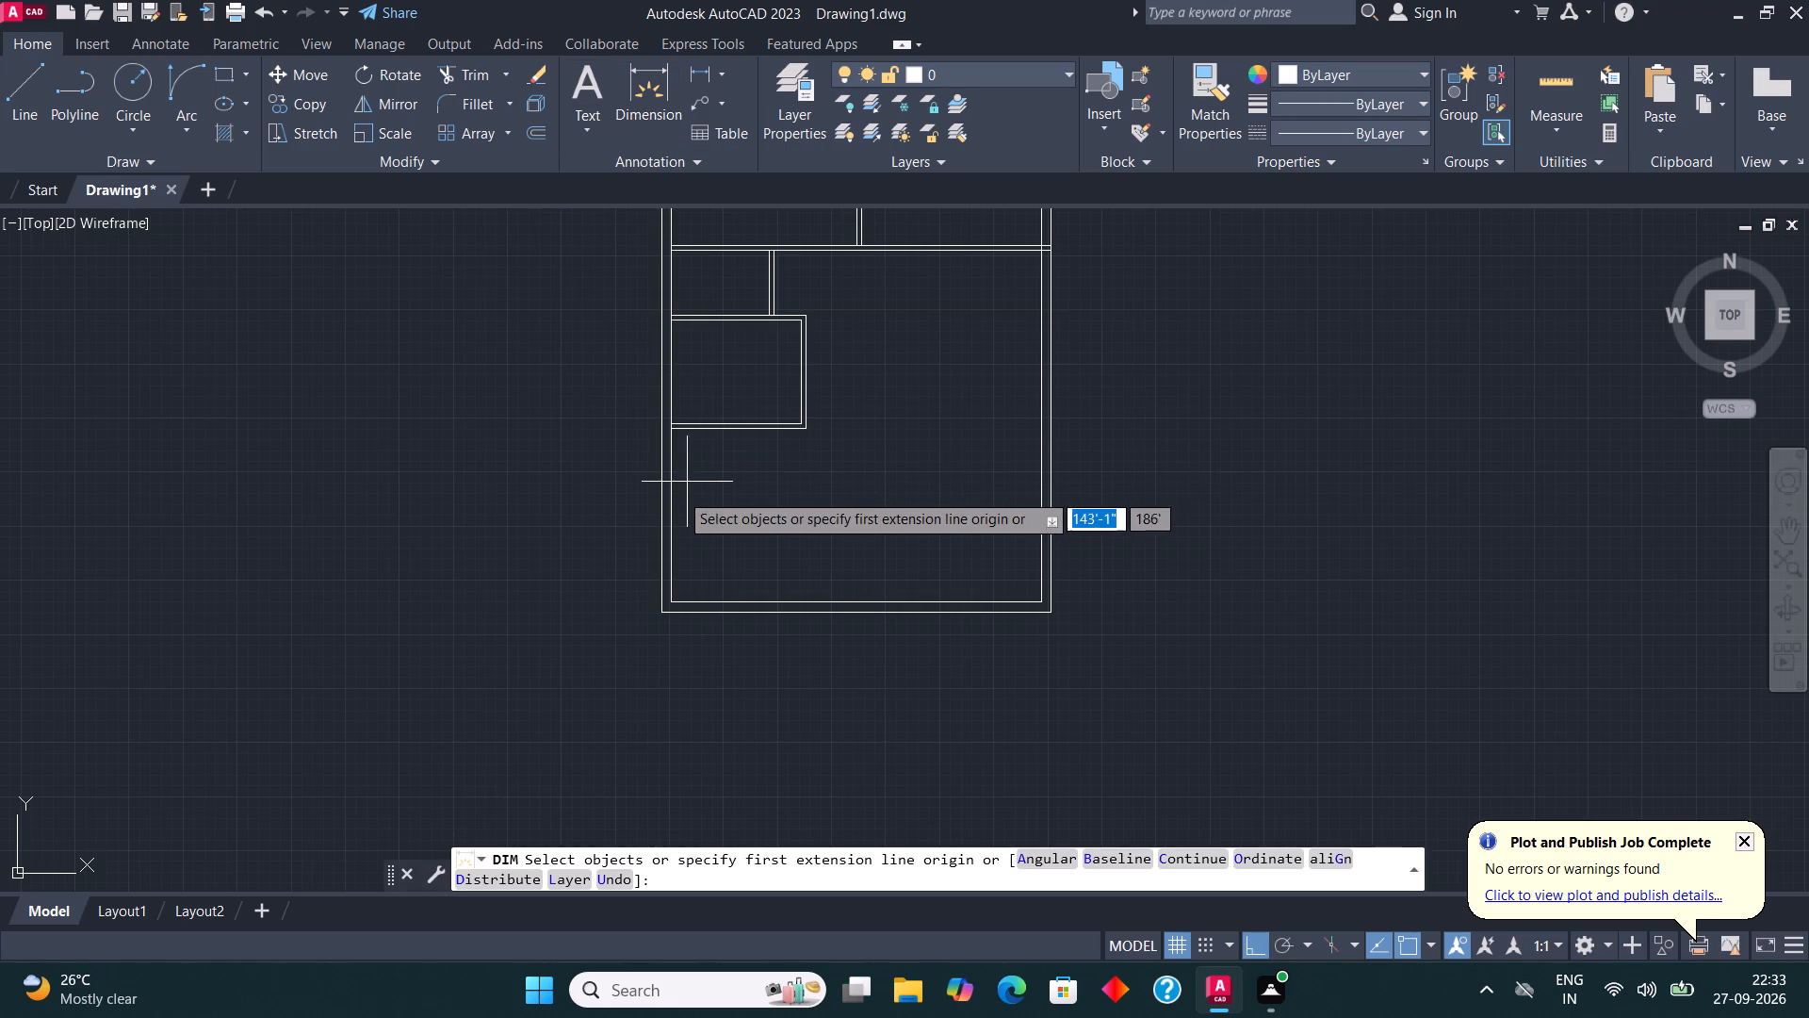
{"action": "key", "text": "Escape"}
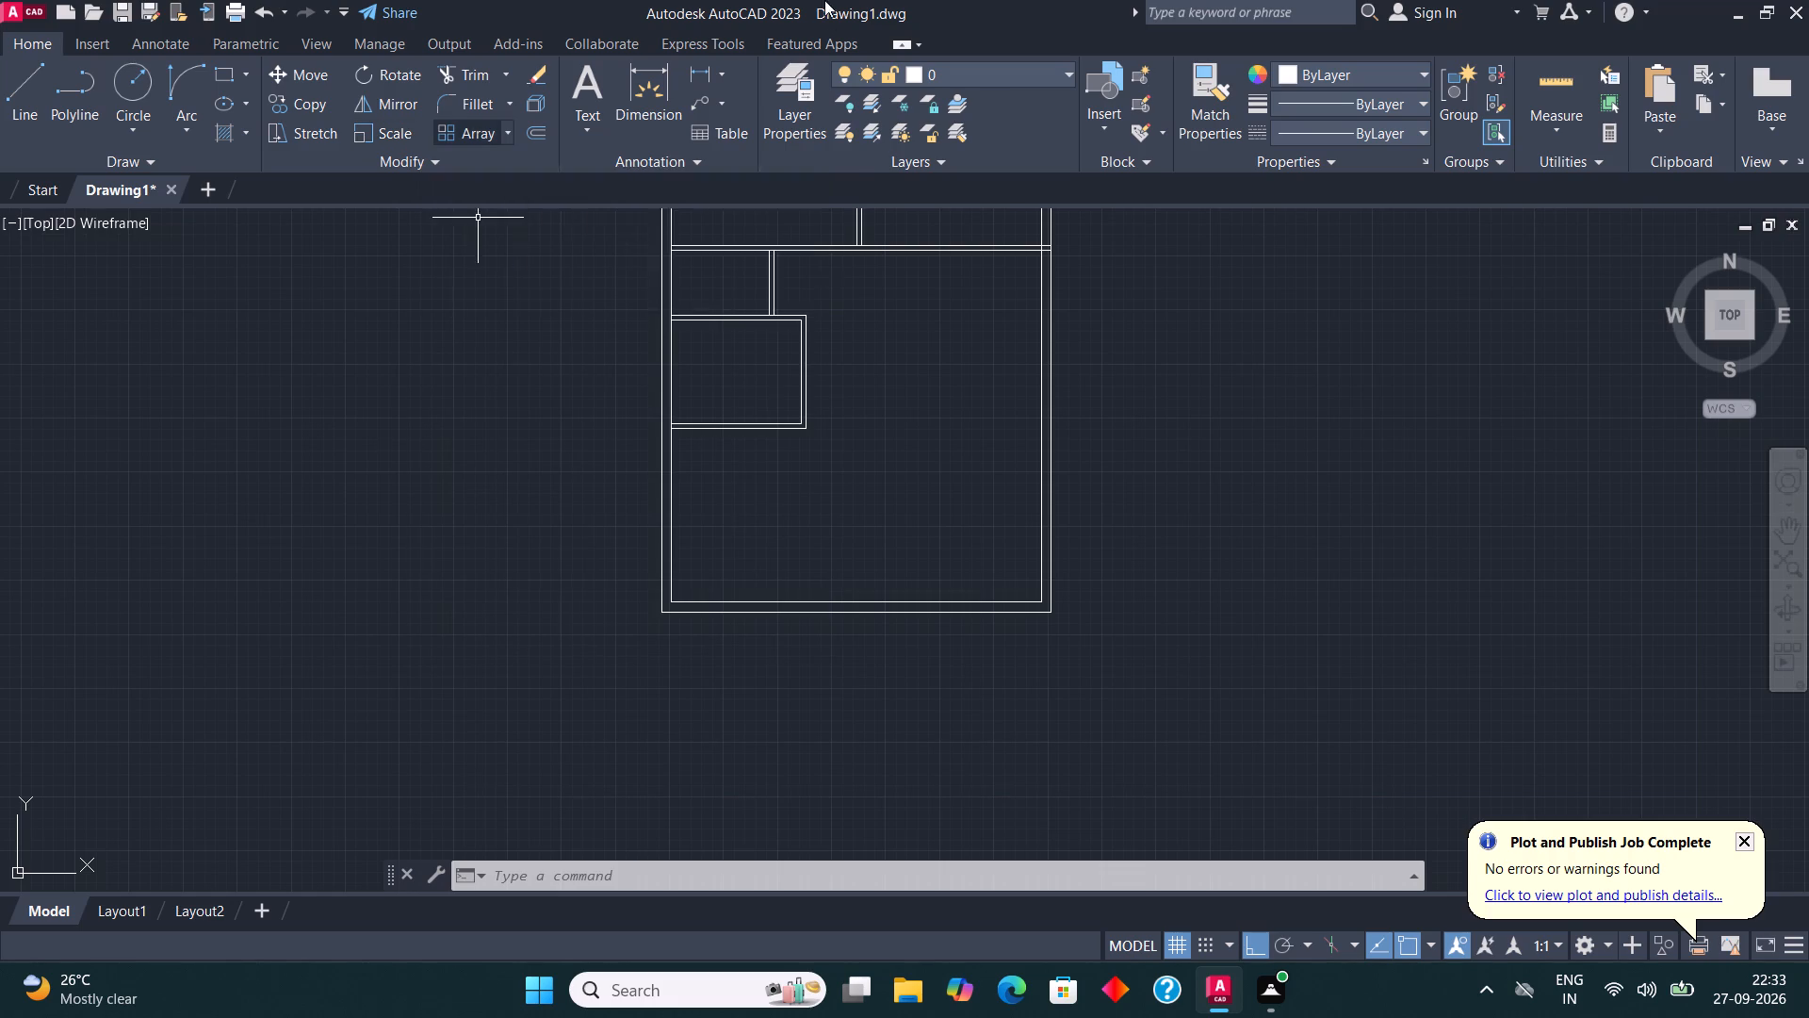
{"action": "left_click", "coordinate": [639, 82]}
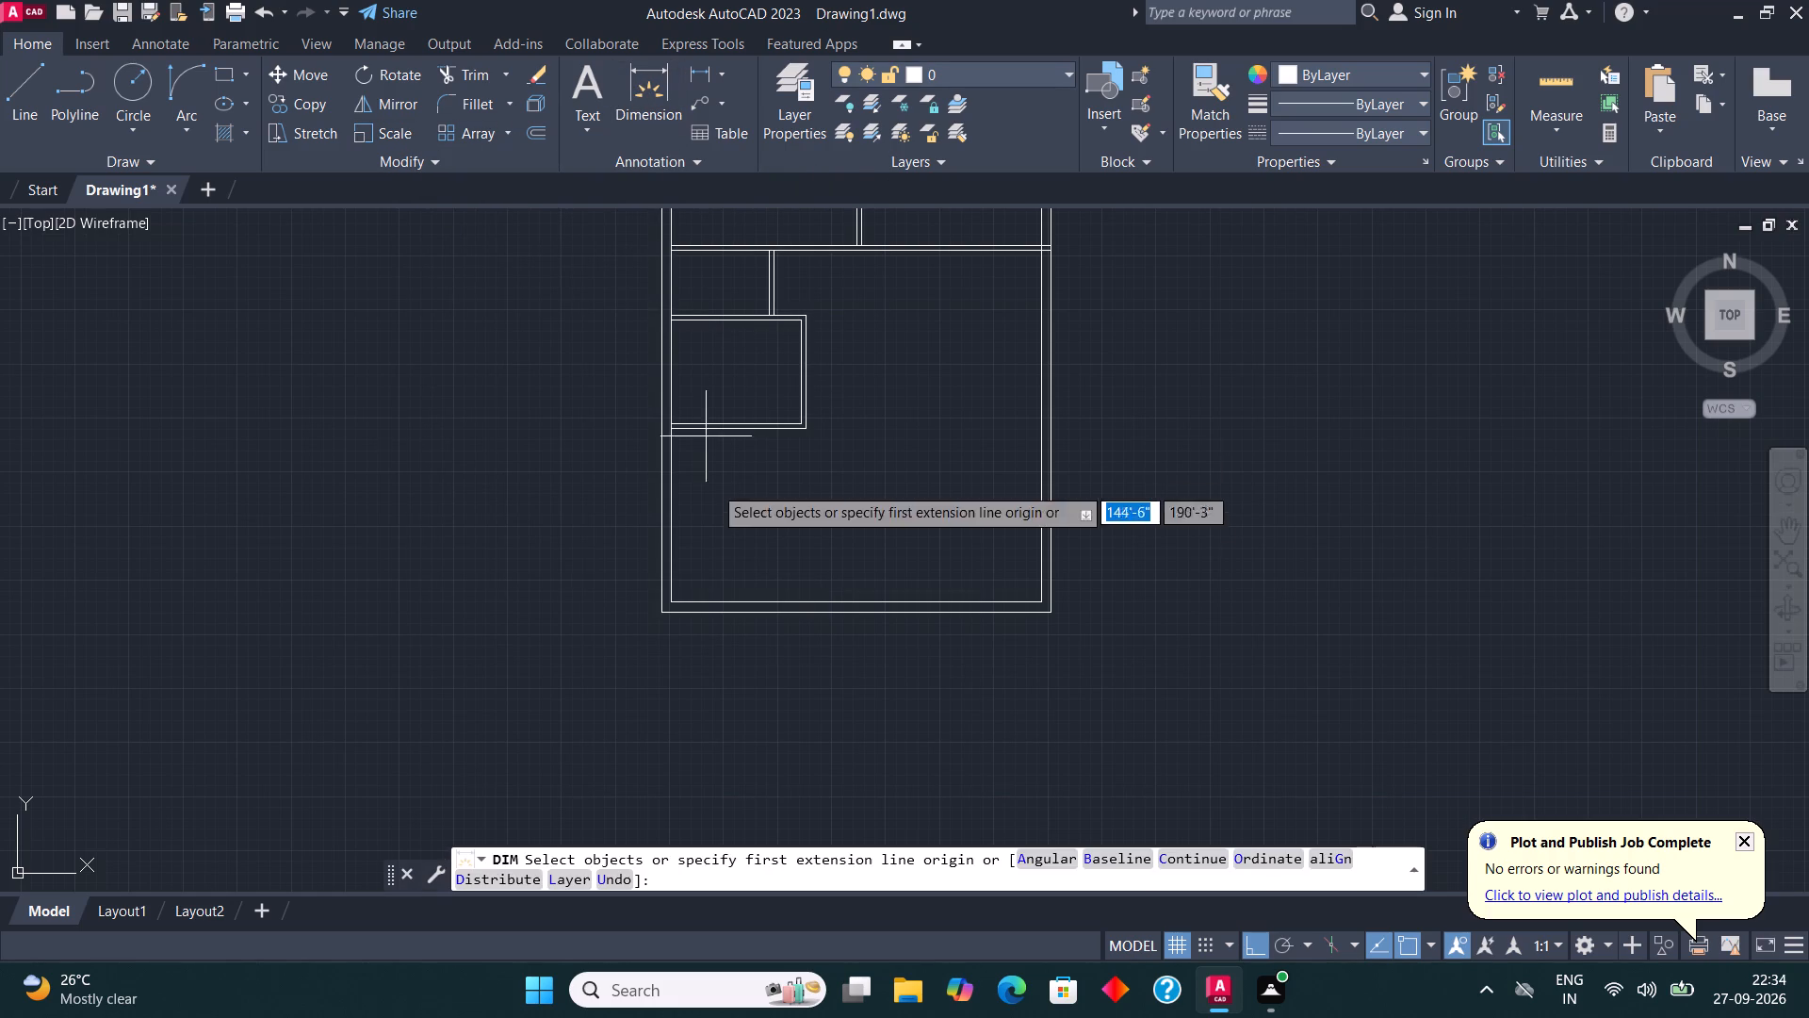
{"action": "left_click", "coordinate": [673, 430]}
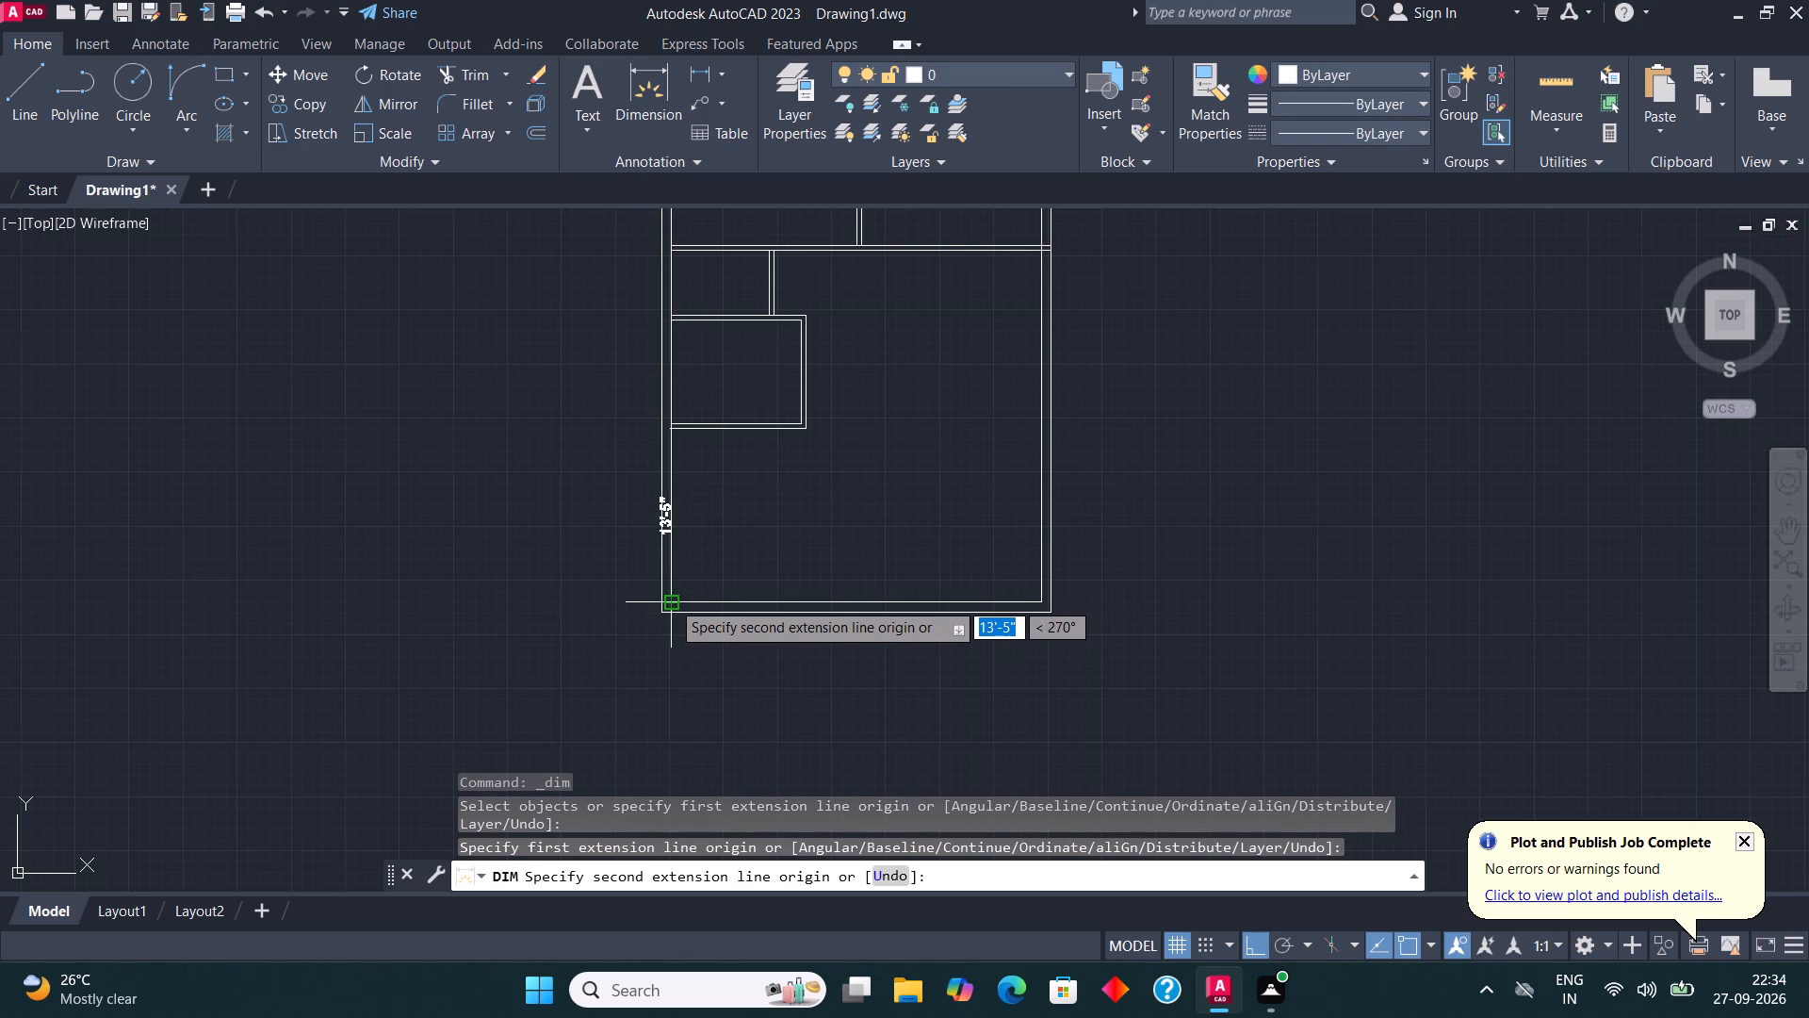
{"action": "key", "text": "Escape"}
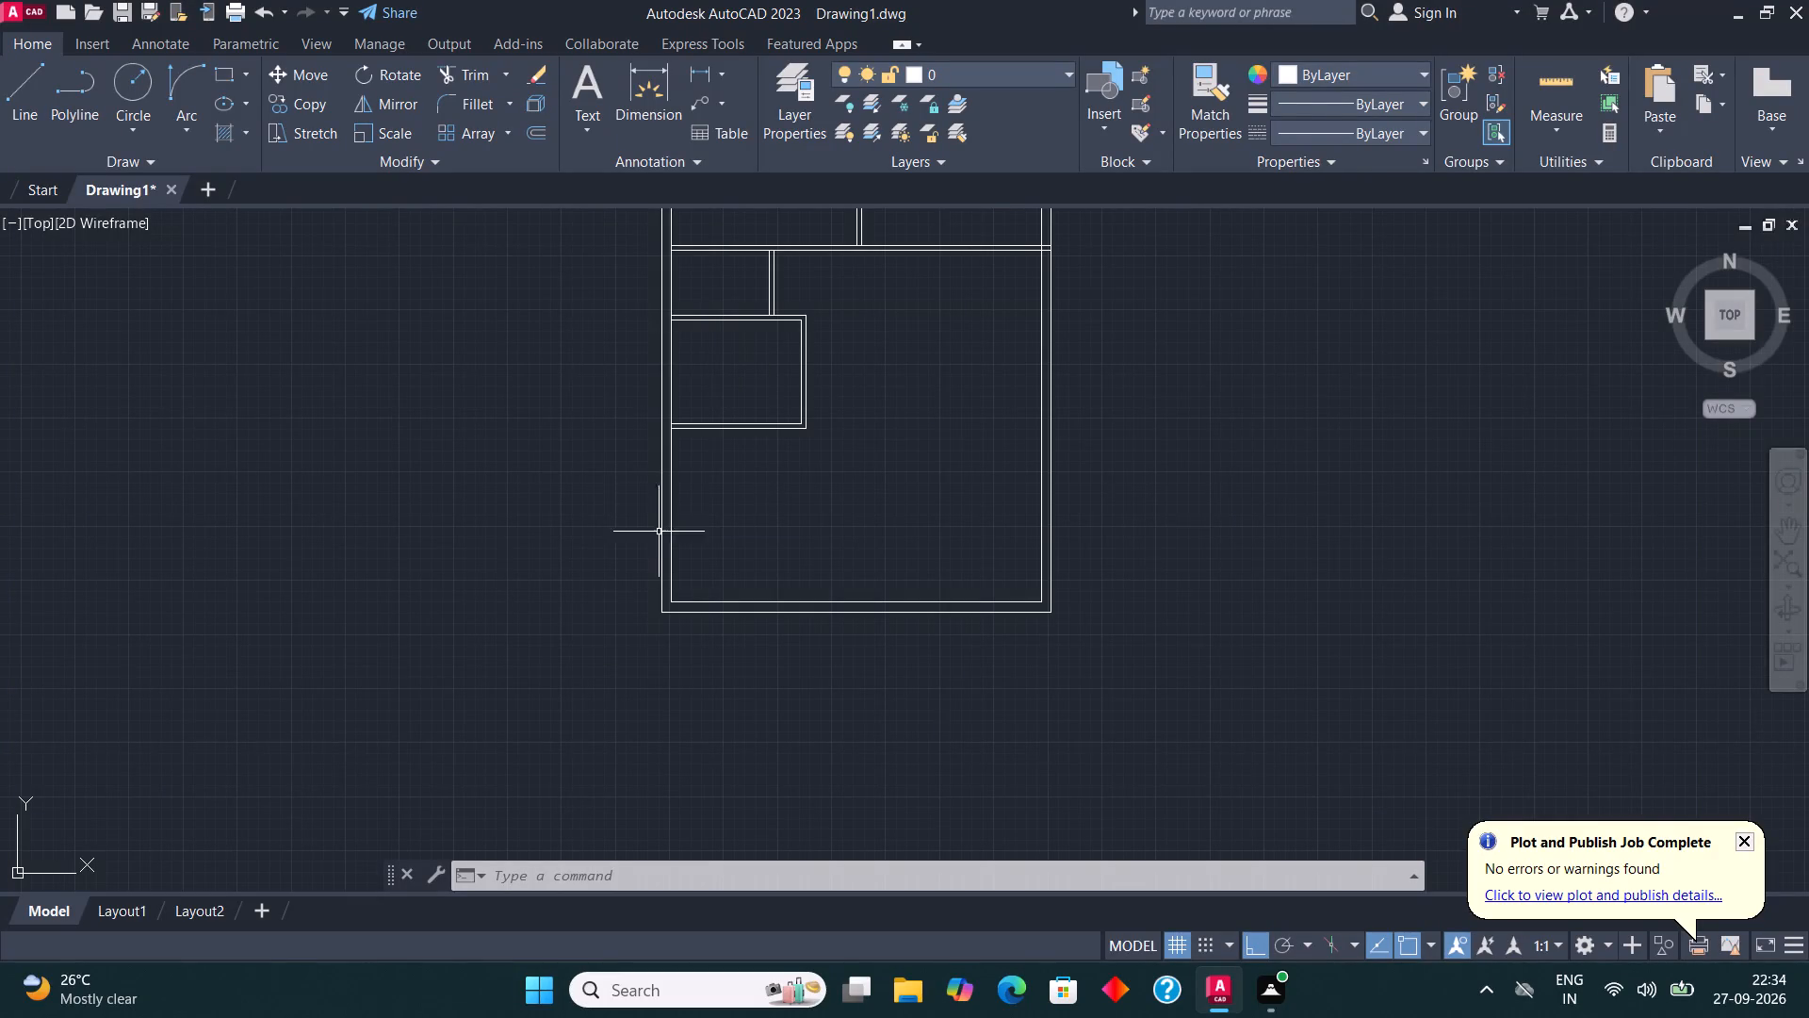
Draw two parallel vertical lines from the second room's lower-right inner and outer corners down past the bottom outer wall, about 16'-6" long.
{"action": "scroll", "coordinate": [663, 581], "scroll_direction": "down", "scroll_amount": 2}
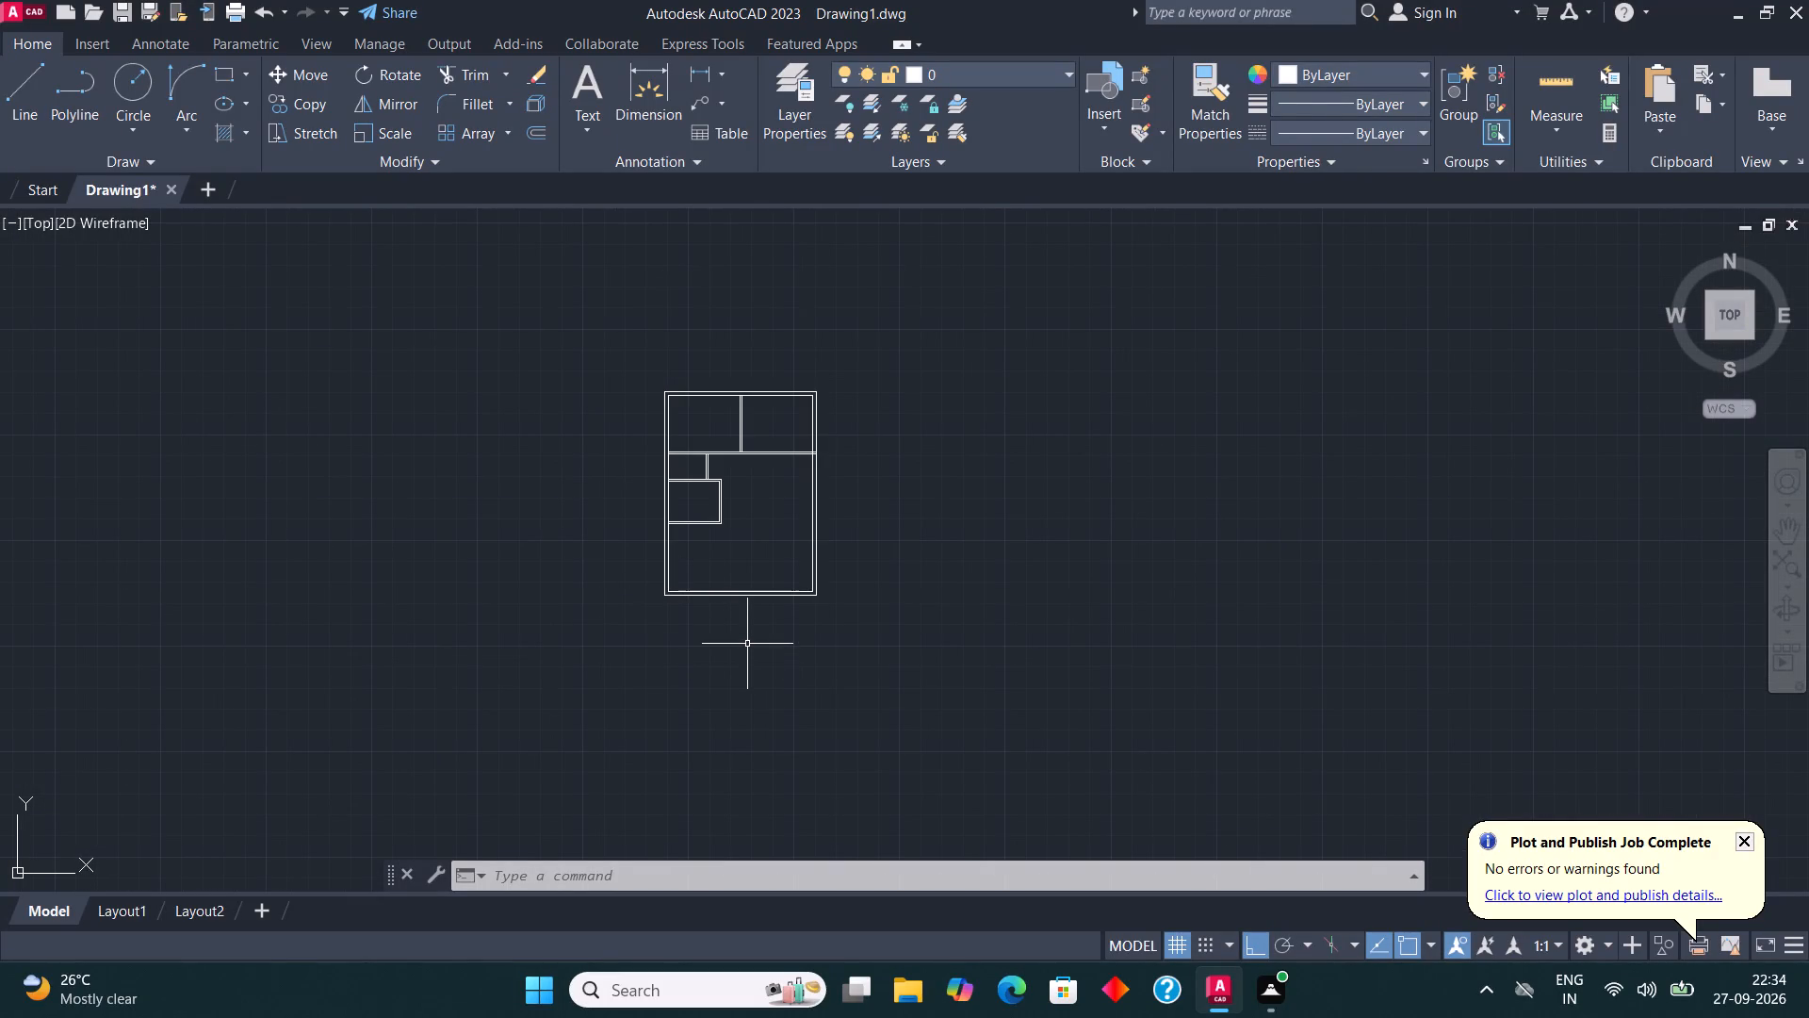
{"action": "left_click", "coordinate": [39, 102]}
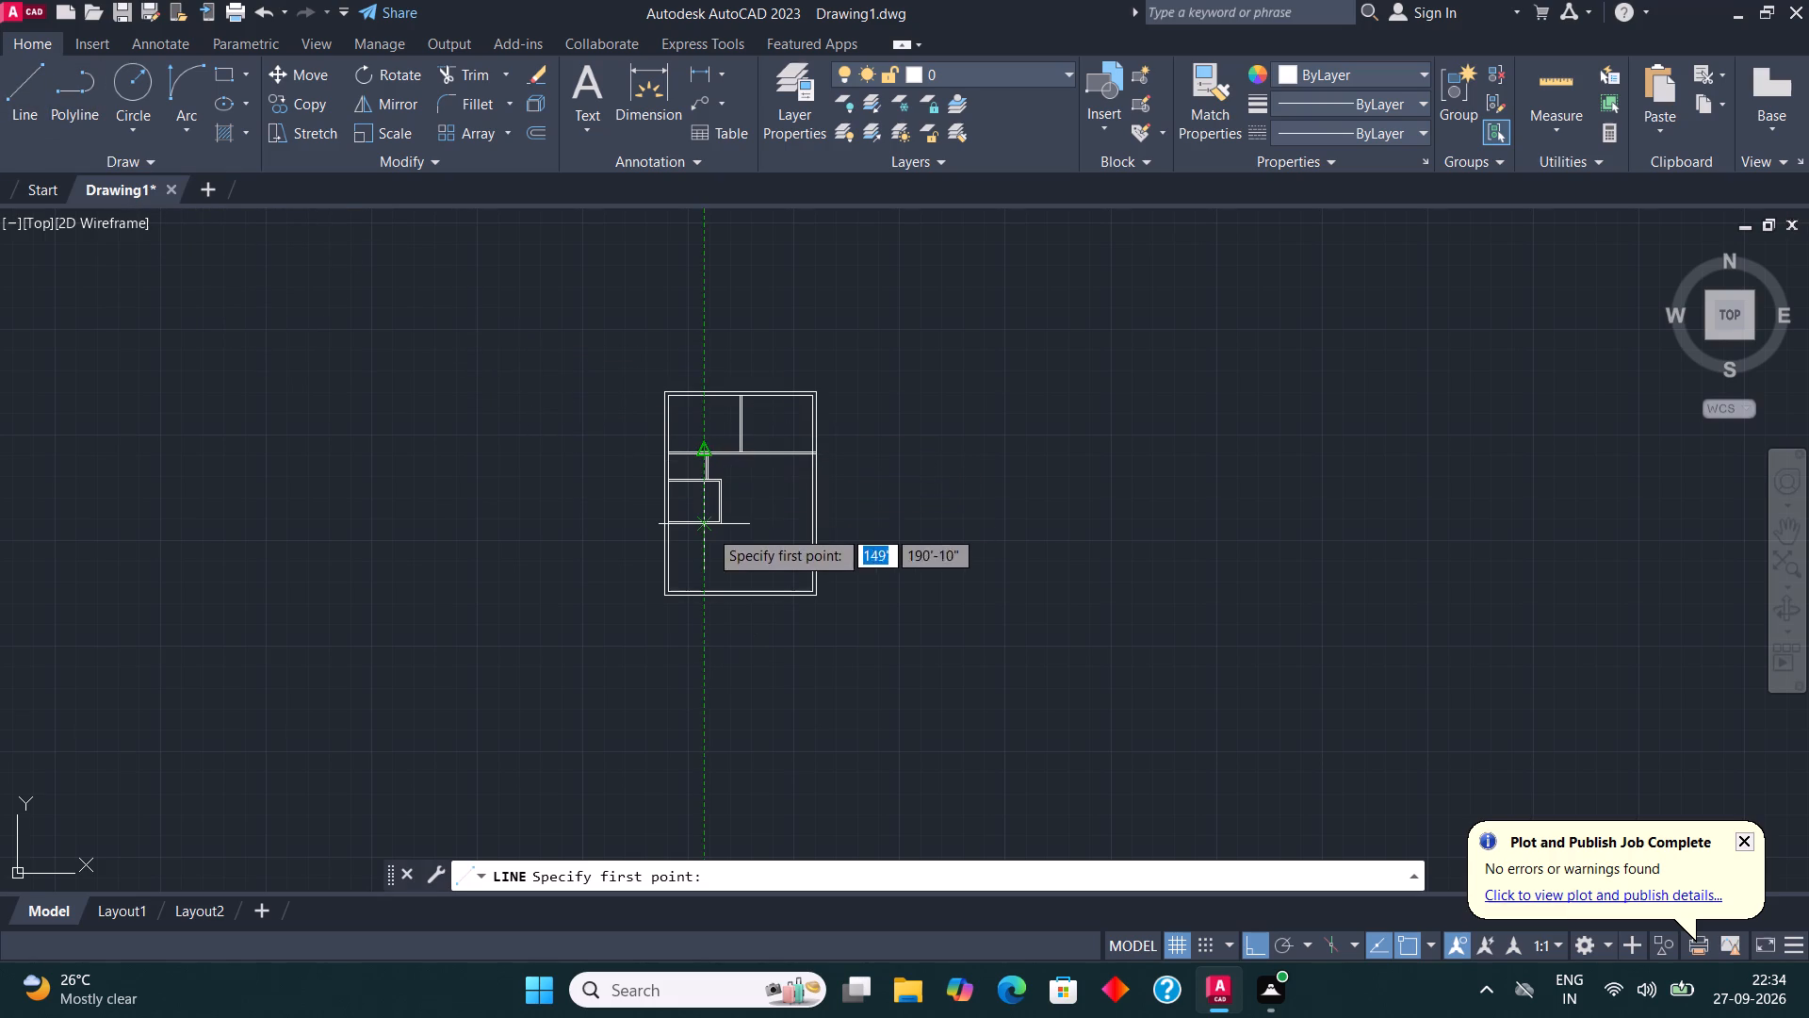
{"action": "scroll", "coordinate": [709, 529], "scroll_direction": "up", "scroll_amount": 2}
{"action": "left_click", "coordinate": [735, 512]}
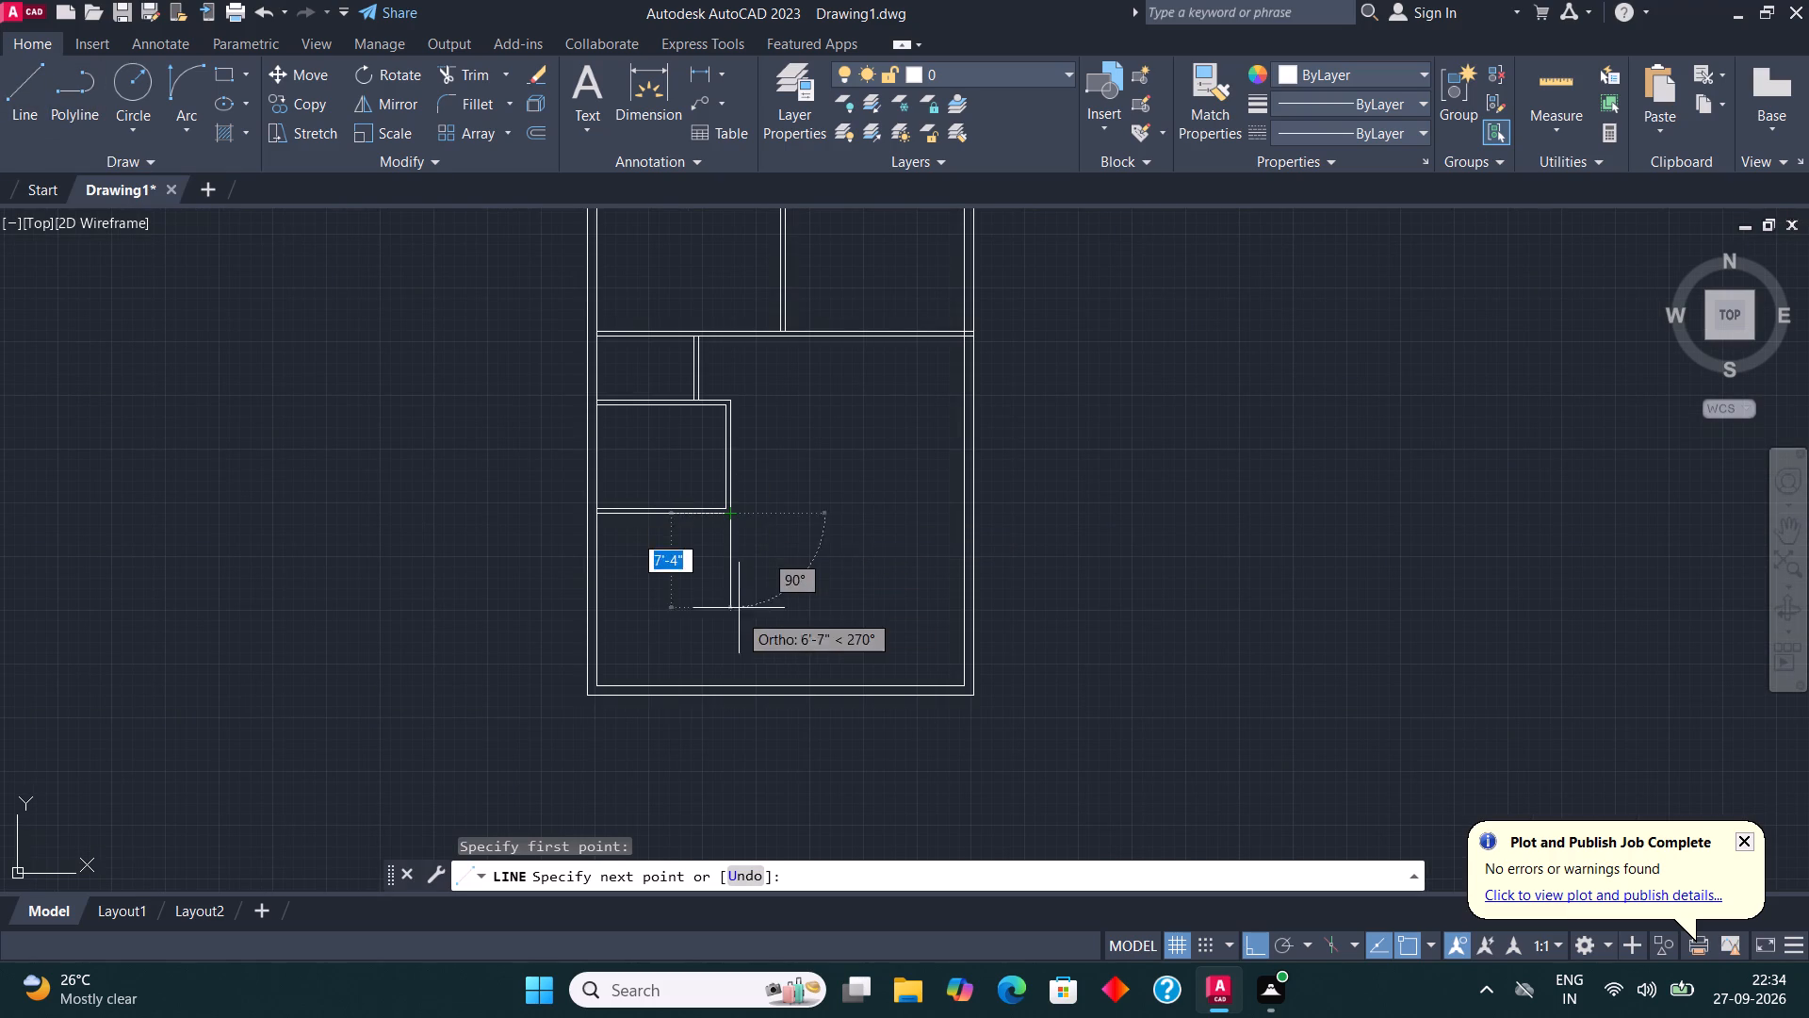
{"action": "left_click", "coordinate": [706, 729]}
{"action": "left_click", "coordinate": [25, 95]}
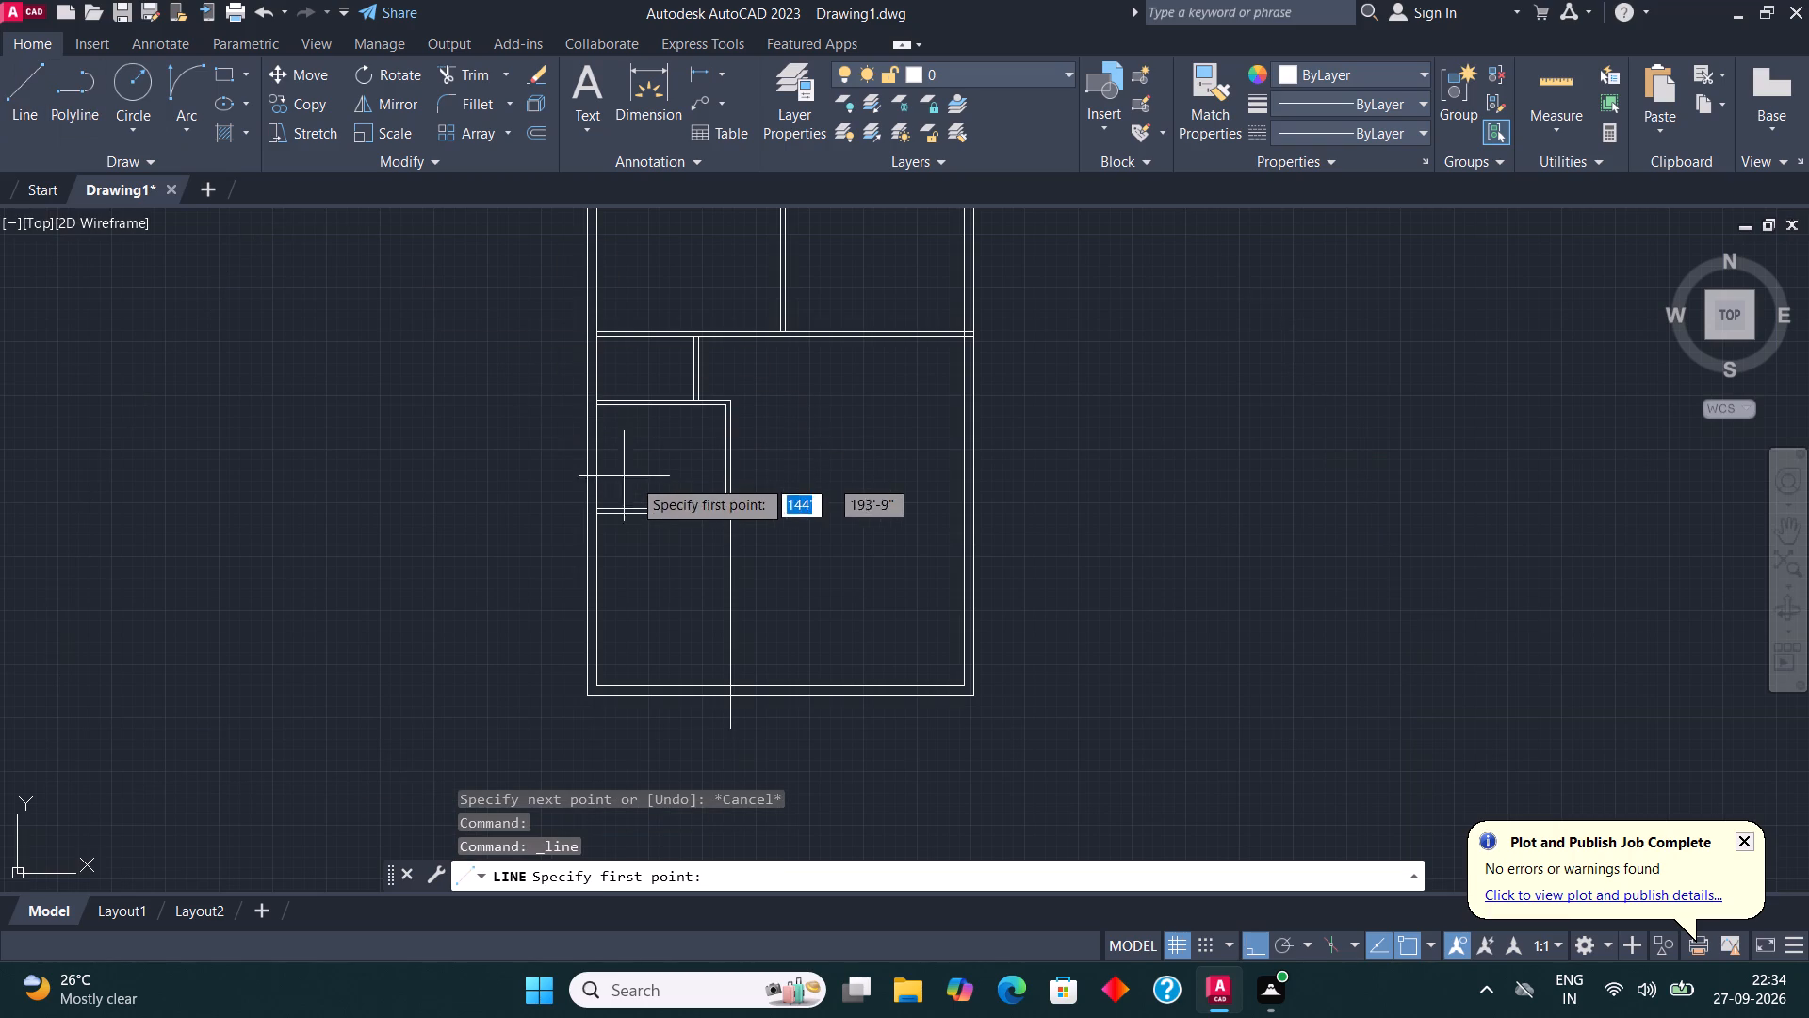
{"action": "left_click", "coordinate": [723, 510]}
{"action": "left_click", "coordinate": [708, 724]}
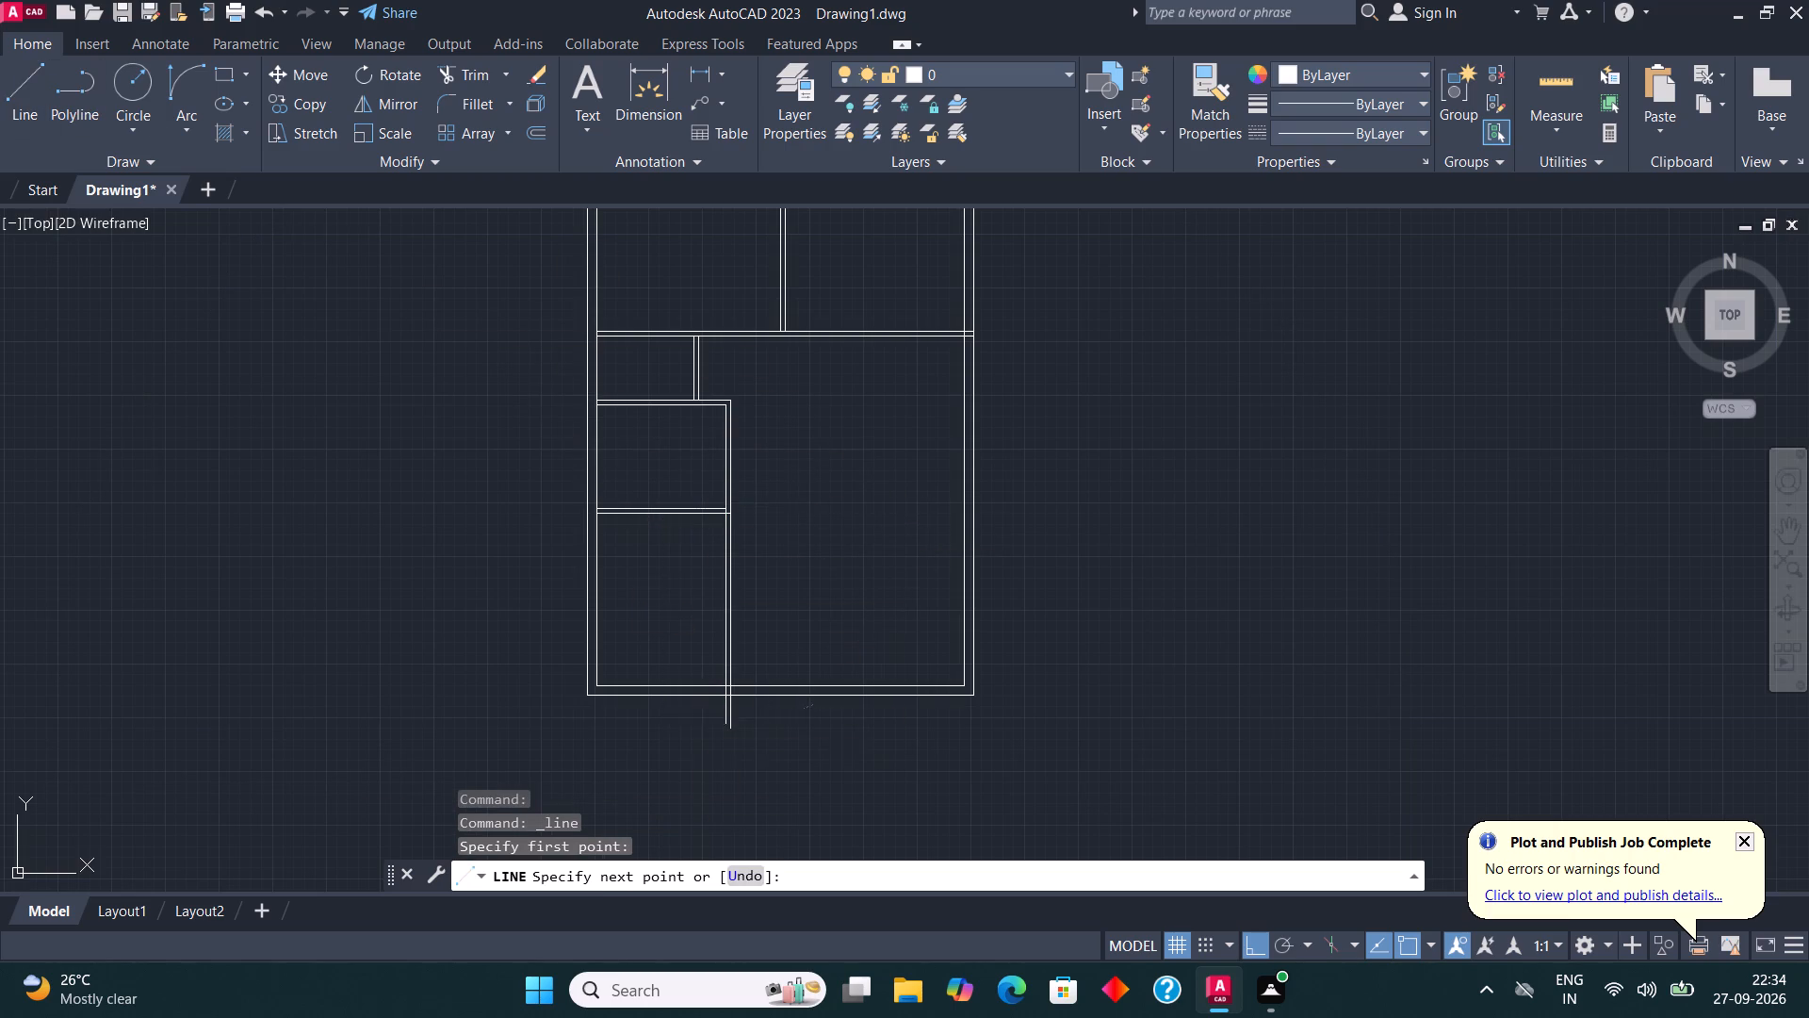
Trim the two new vertical lines back to the inner face of the bottom outer wall.
{"action": "left_click", "coordinate": [467, 83]}
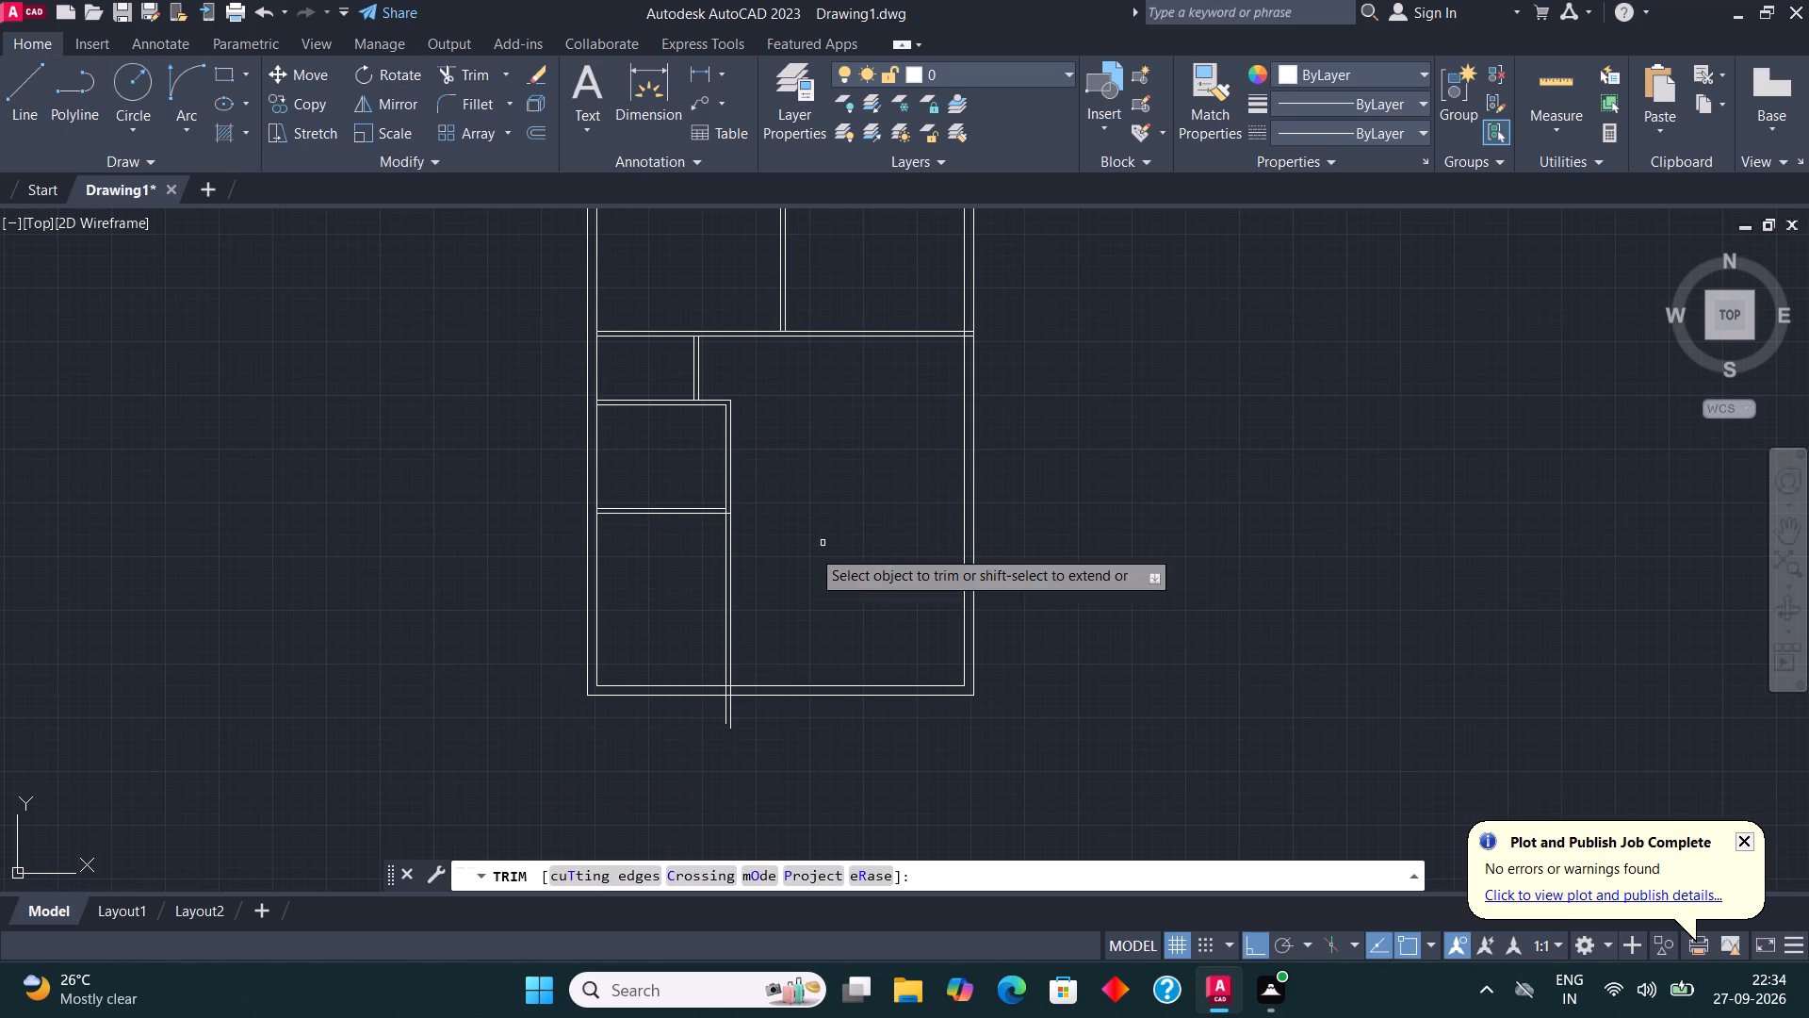
{"action": "left_click", "coordinate": [711, 715]}
{"action": "left_click", "coordinate": [774, 716]}
{"action": "scroll", "coordinate": [740, 703], "scroll_direction": "up", "scroll_amount": 3}
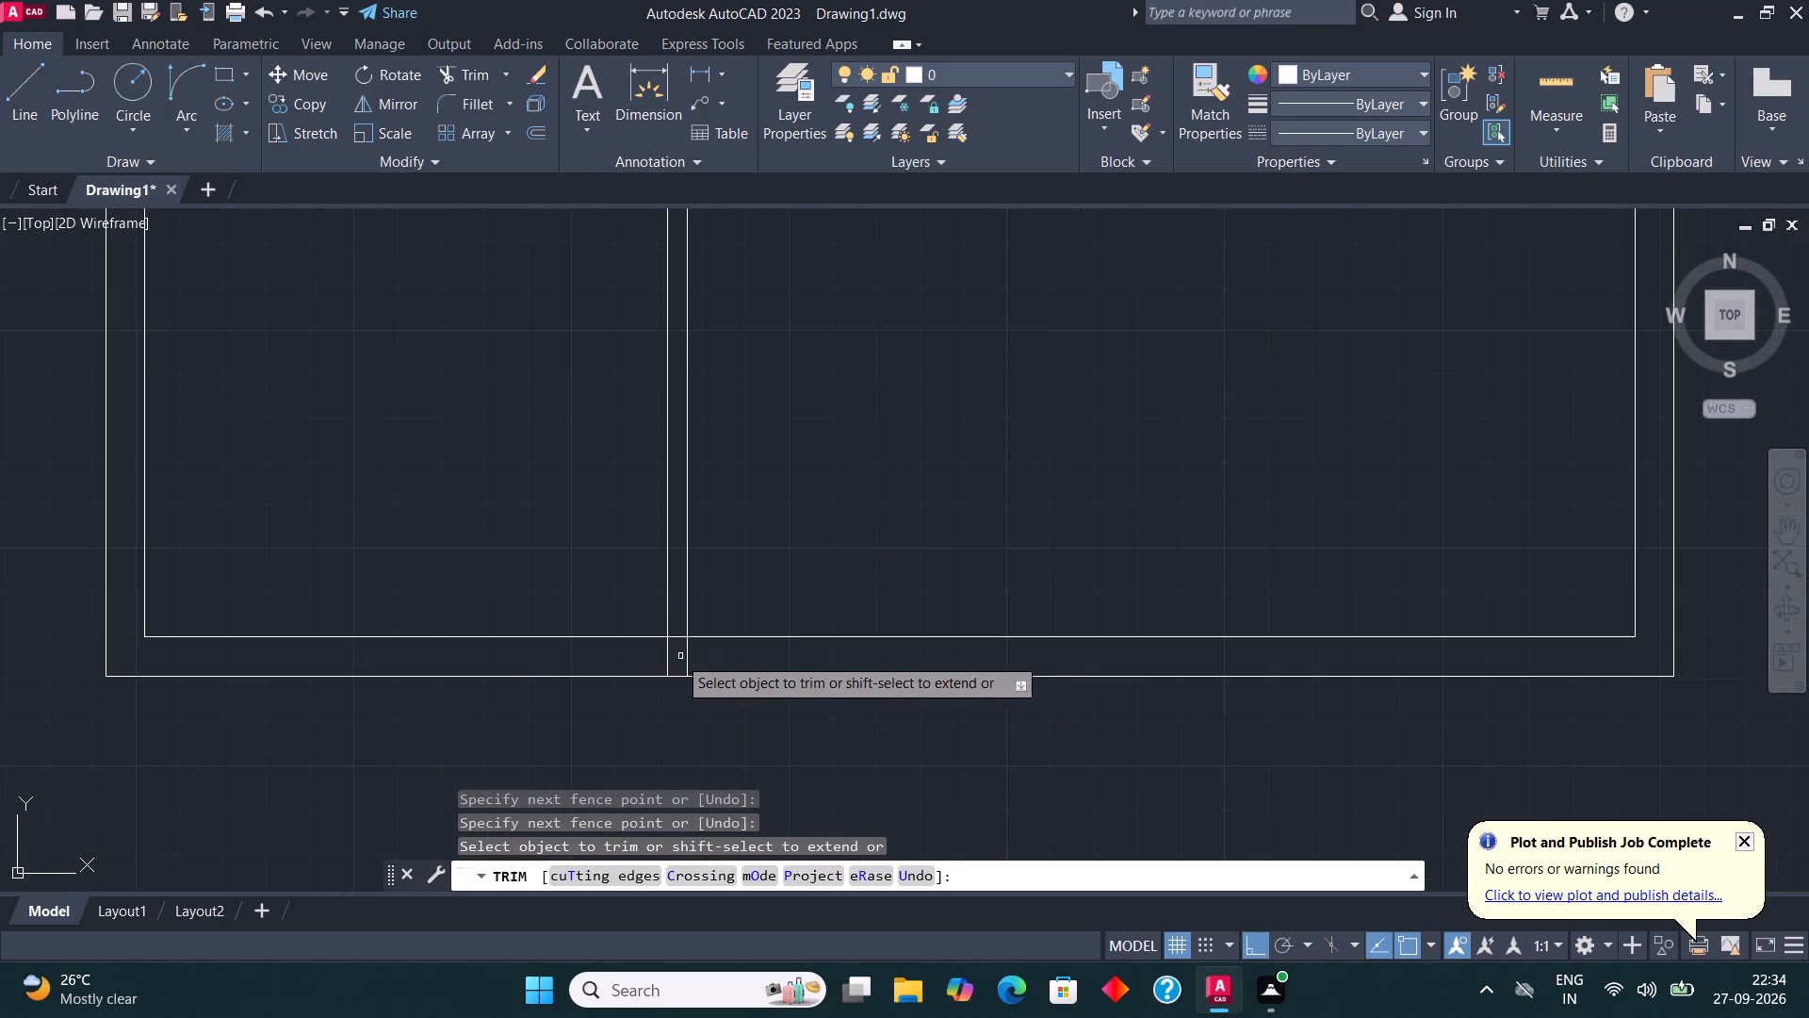
{"action": "left_click", "coordinate": [640, 654]}
{"action": "left_click", "coordinate": [725, 658]}
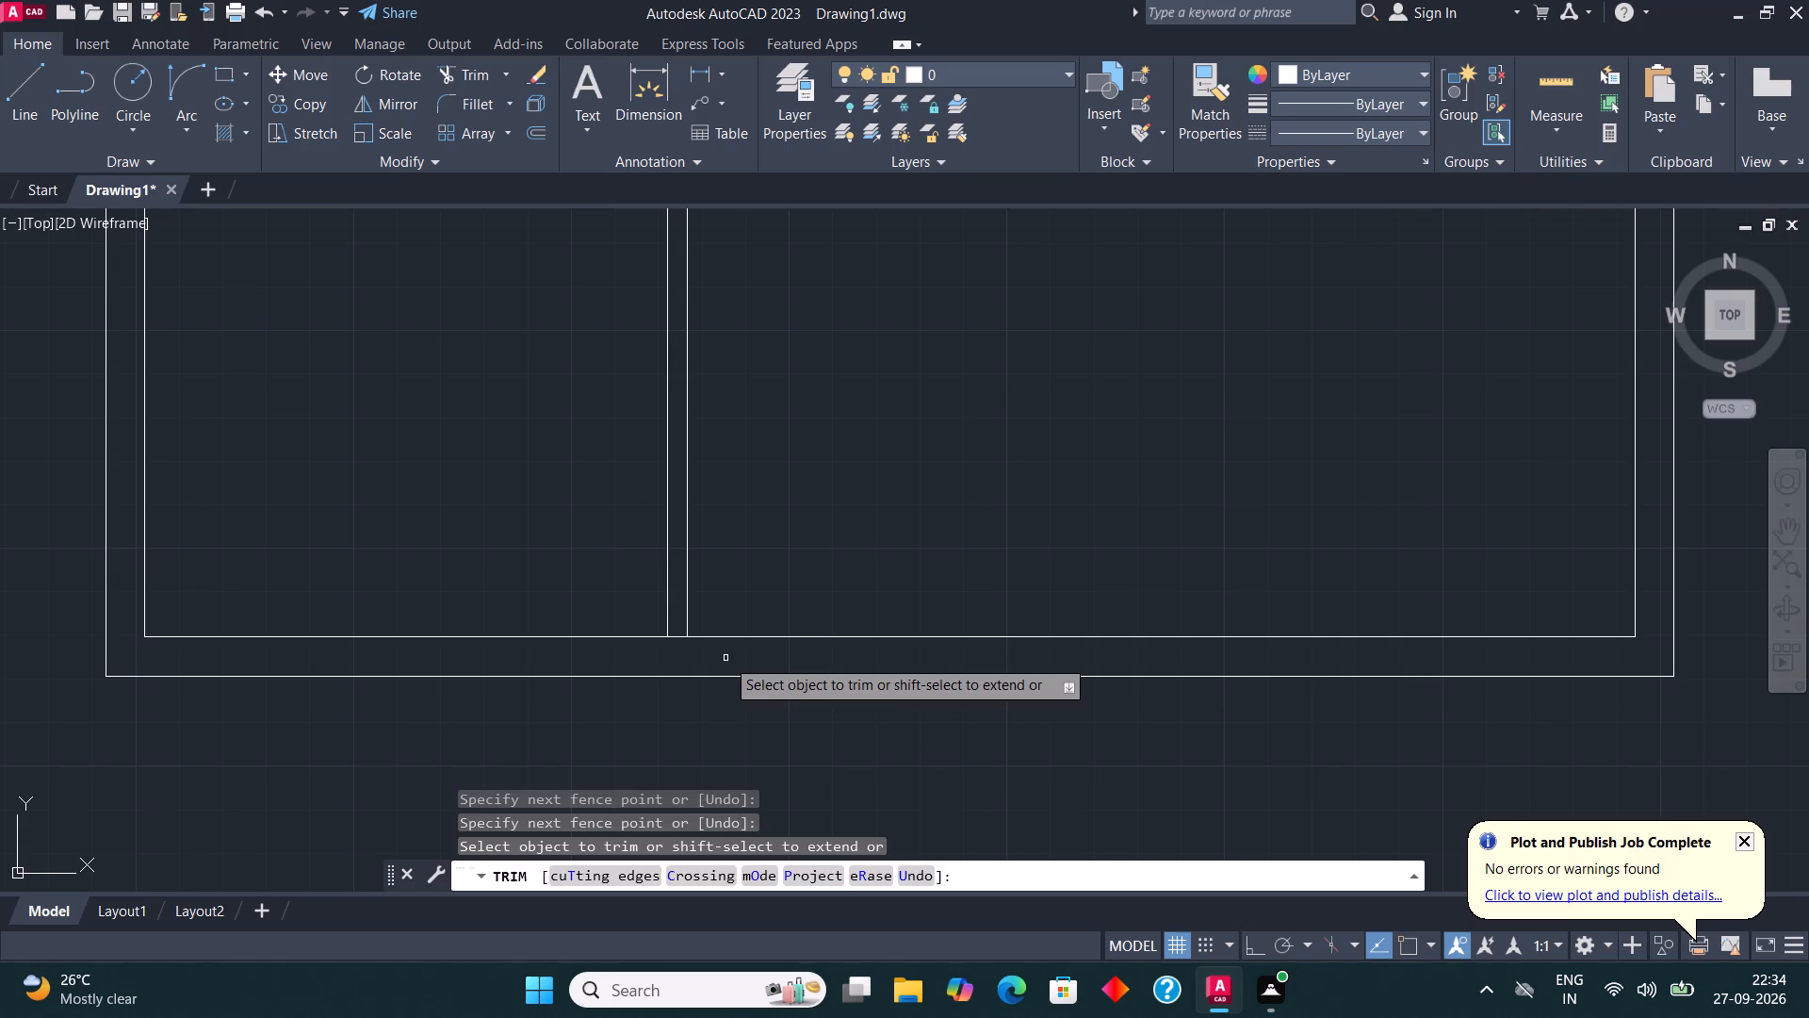
{"action": "key", "text": "Escape"}
From the inner corner where the long horizontal partition meets the right outer wall, draw a line 5'6" down and another horizontally into the hall.
{"action": "scroll", "coordinate": [754, 667], "scroll_direction": "down", "scroll_amount": 3}
{"action": "scroll", "coordinate": [889, 601], "scroll_direction": "down", "scroll_amount": 1}
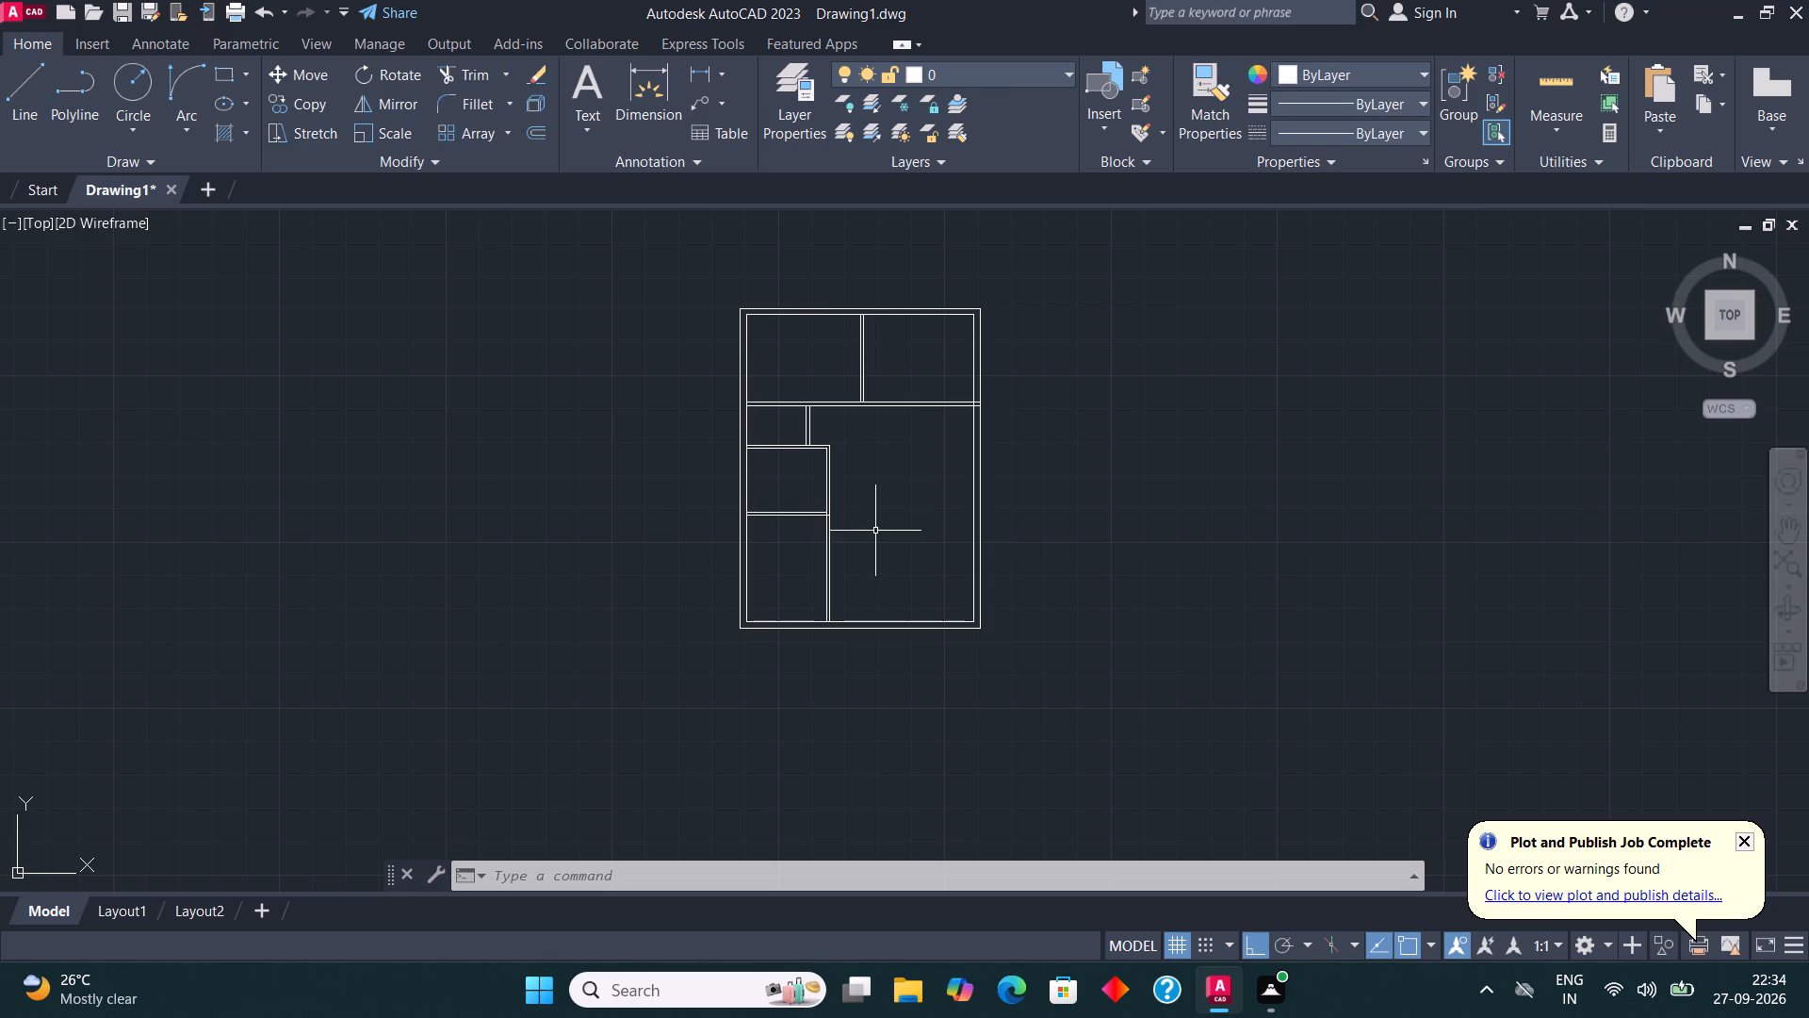
{"action": "scroll", "coordinate": [946, 458], "scroll_direction": "up", "scroll_amount": 3}
{"action": "left_click", "coordinate": [23, 78]}
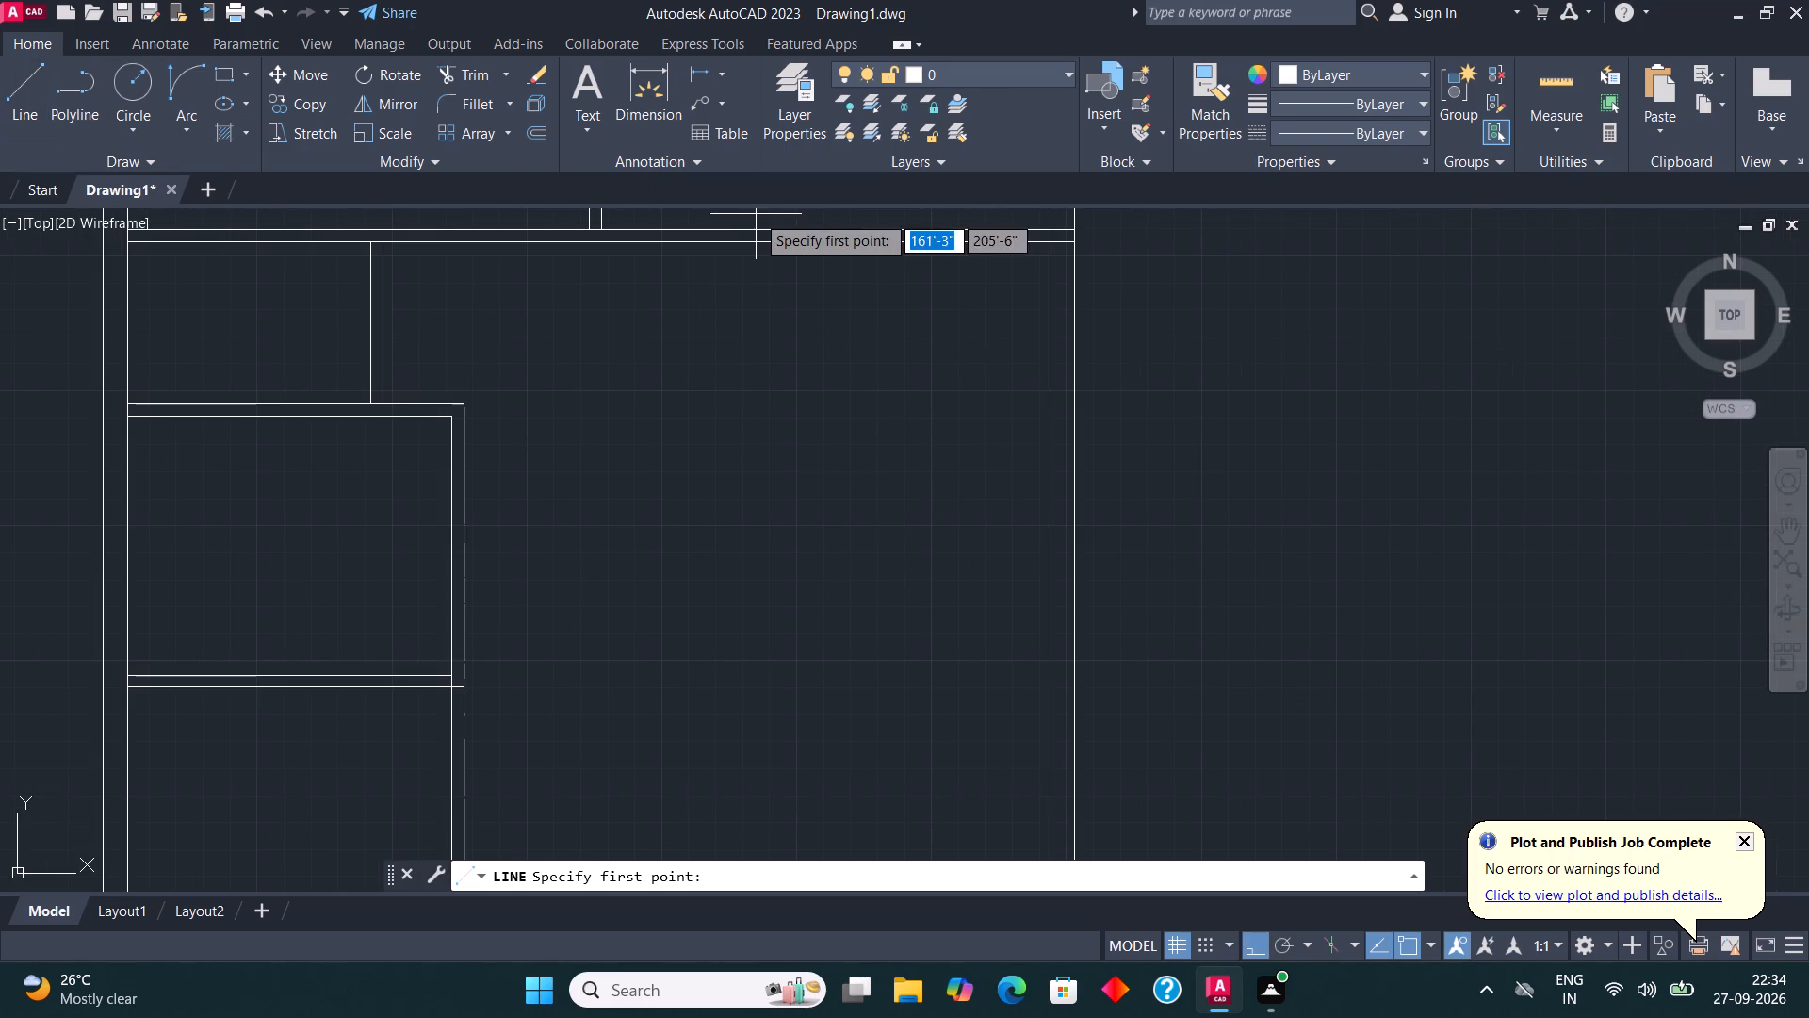
{"action": "left_click", "coordinate": [1045, 245]}
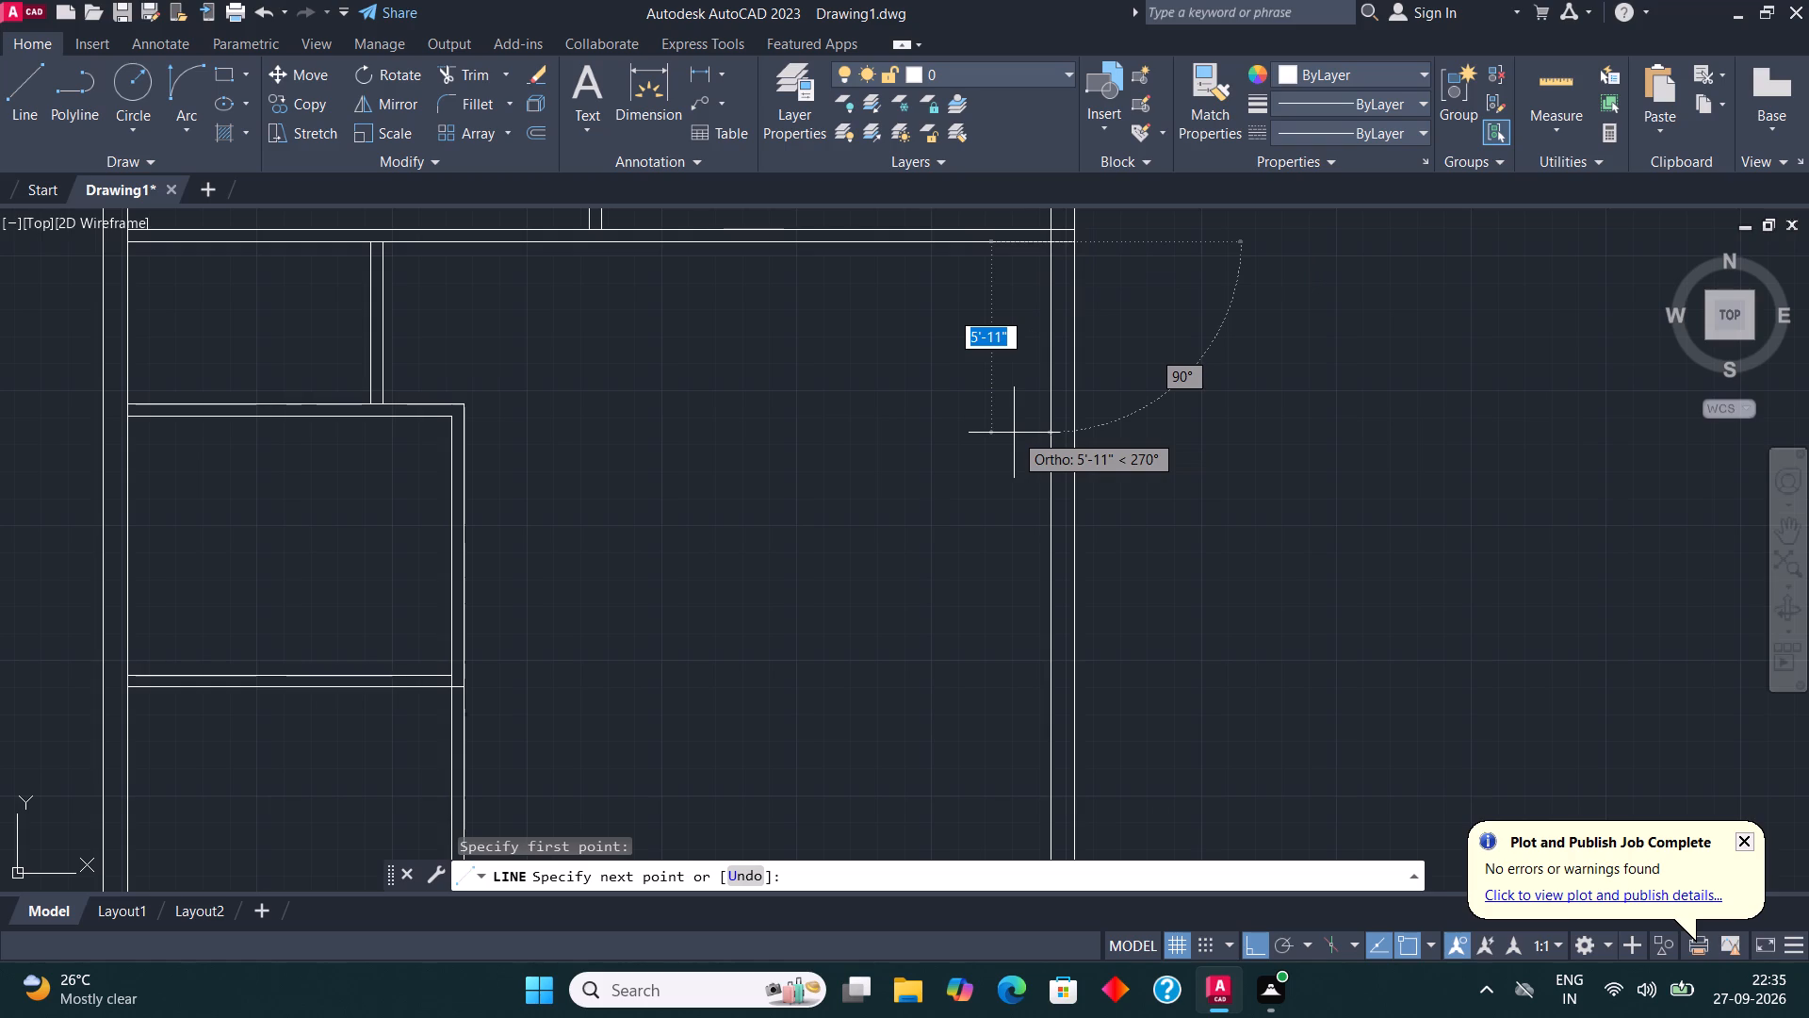
{"action": "type", "text": "5'6"}
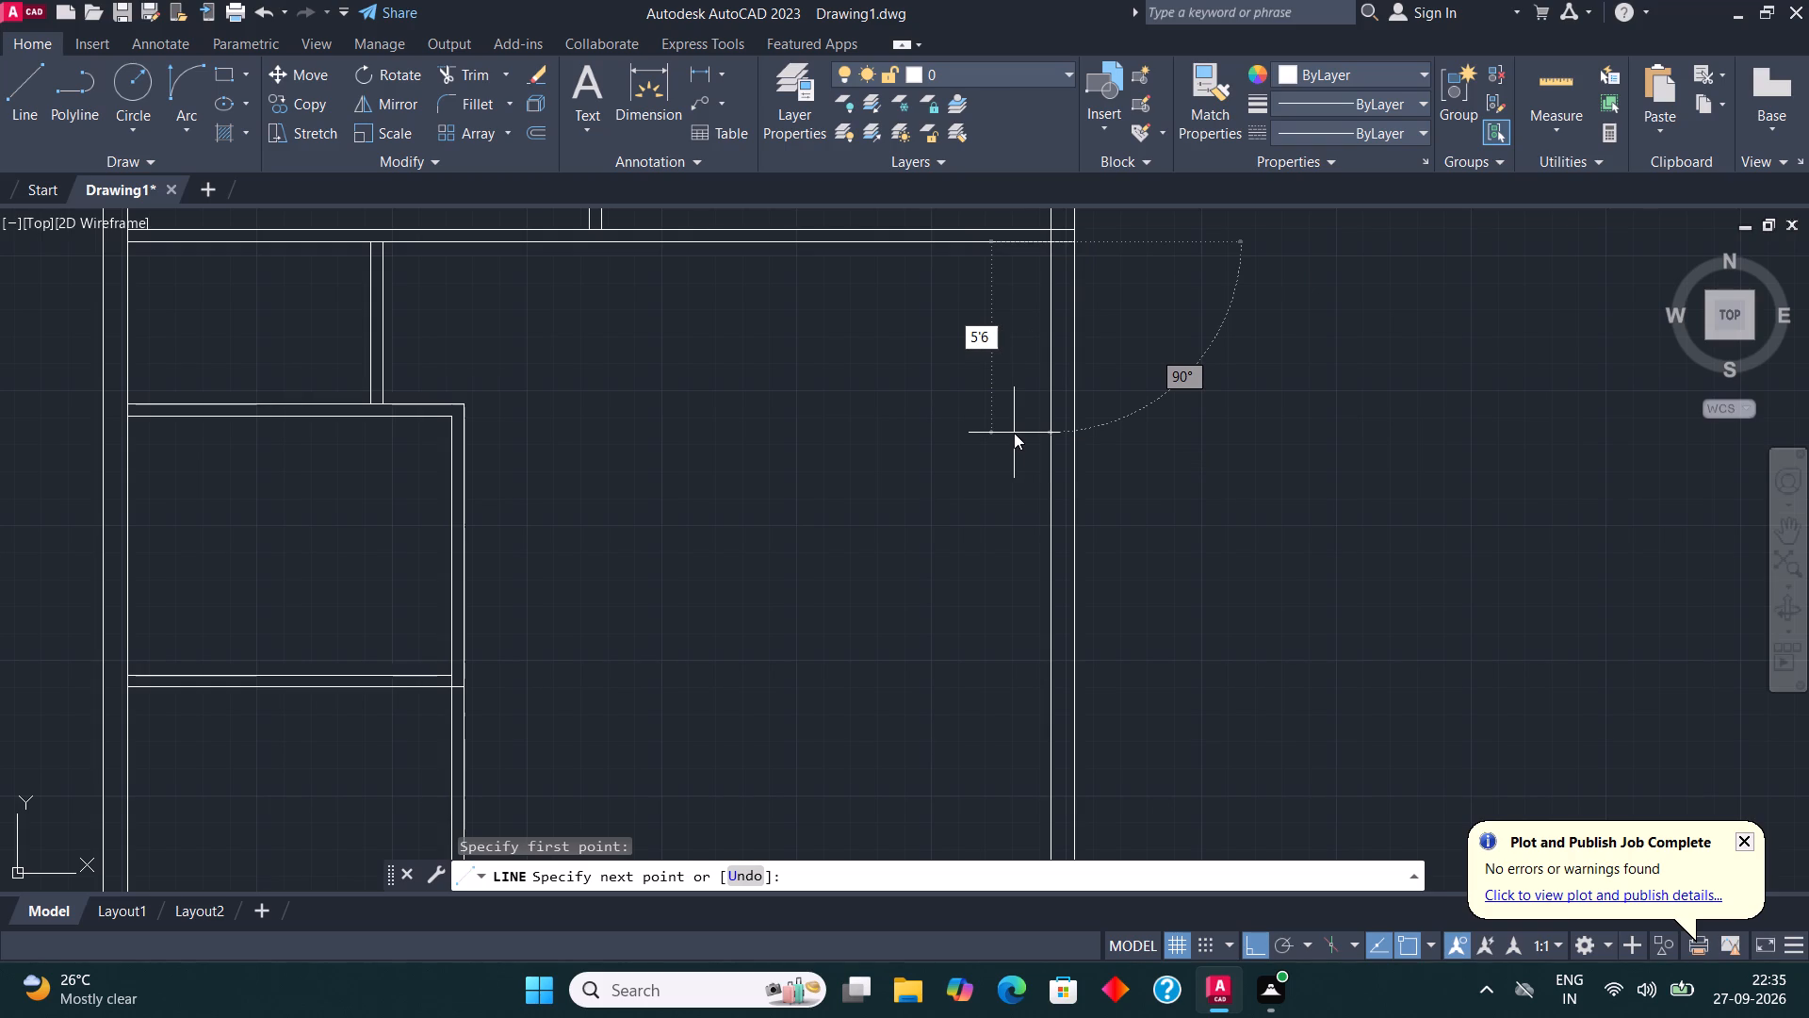
{"action": "key", "text": "shift+quotedbl"}
{"action": "key", "text": "Return"}
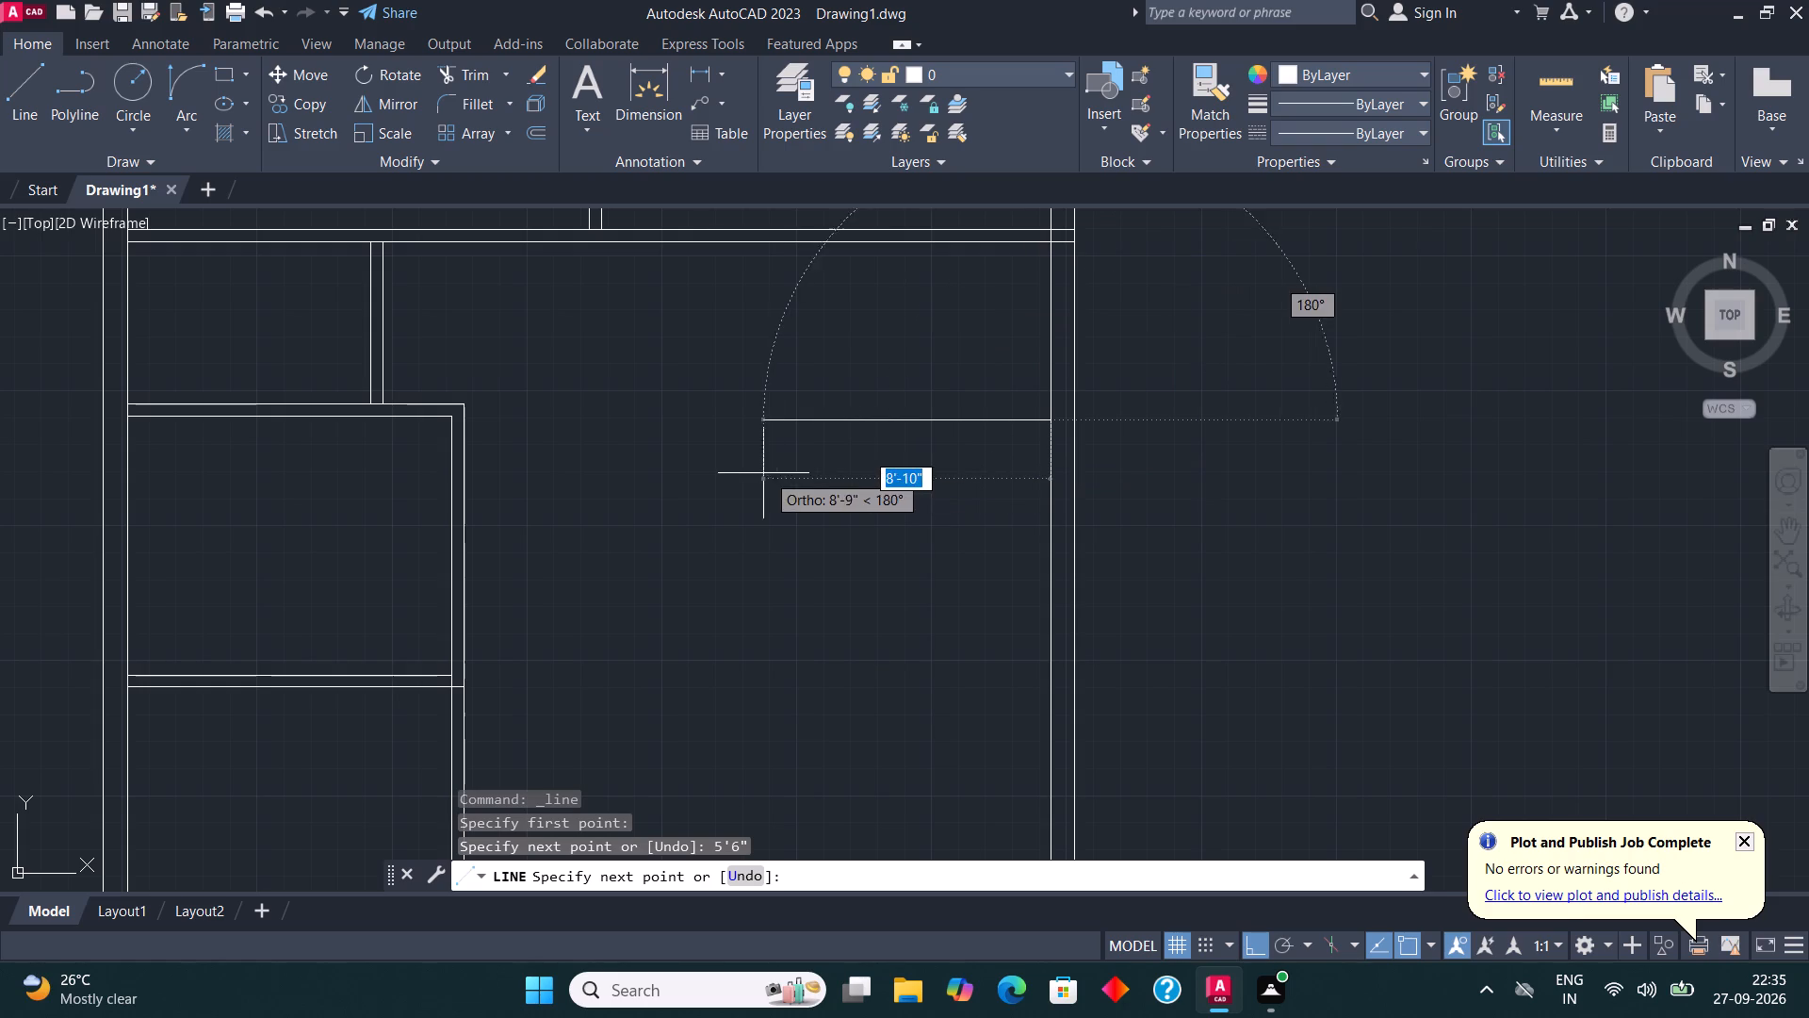
{"action": "left_click", "coordinate": [719, 478]}
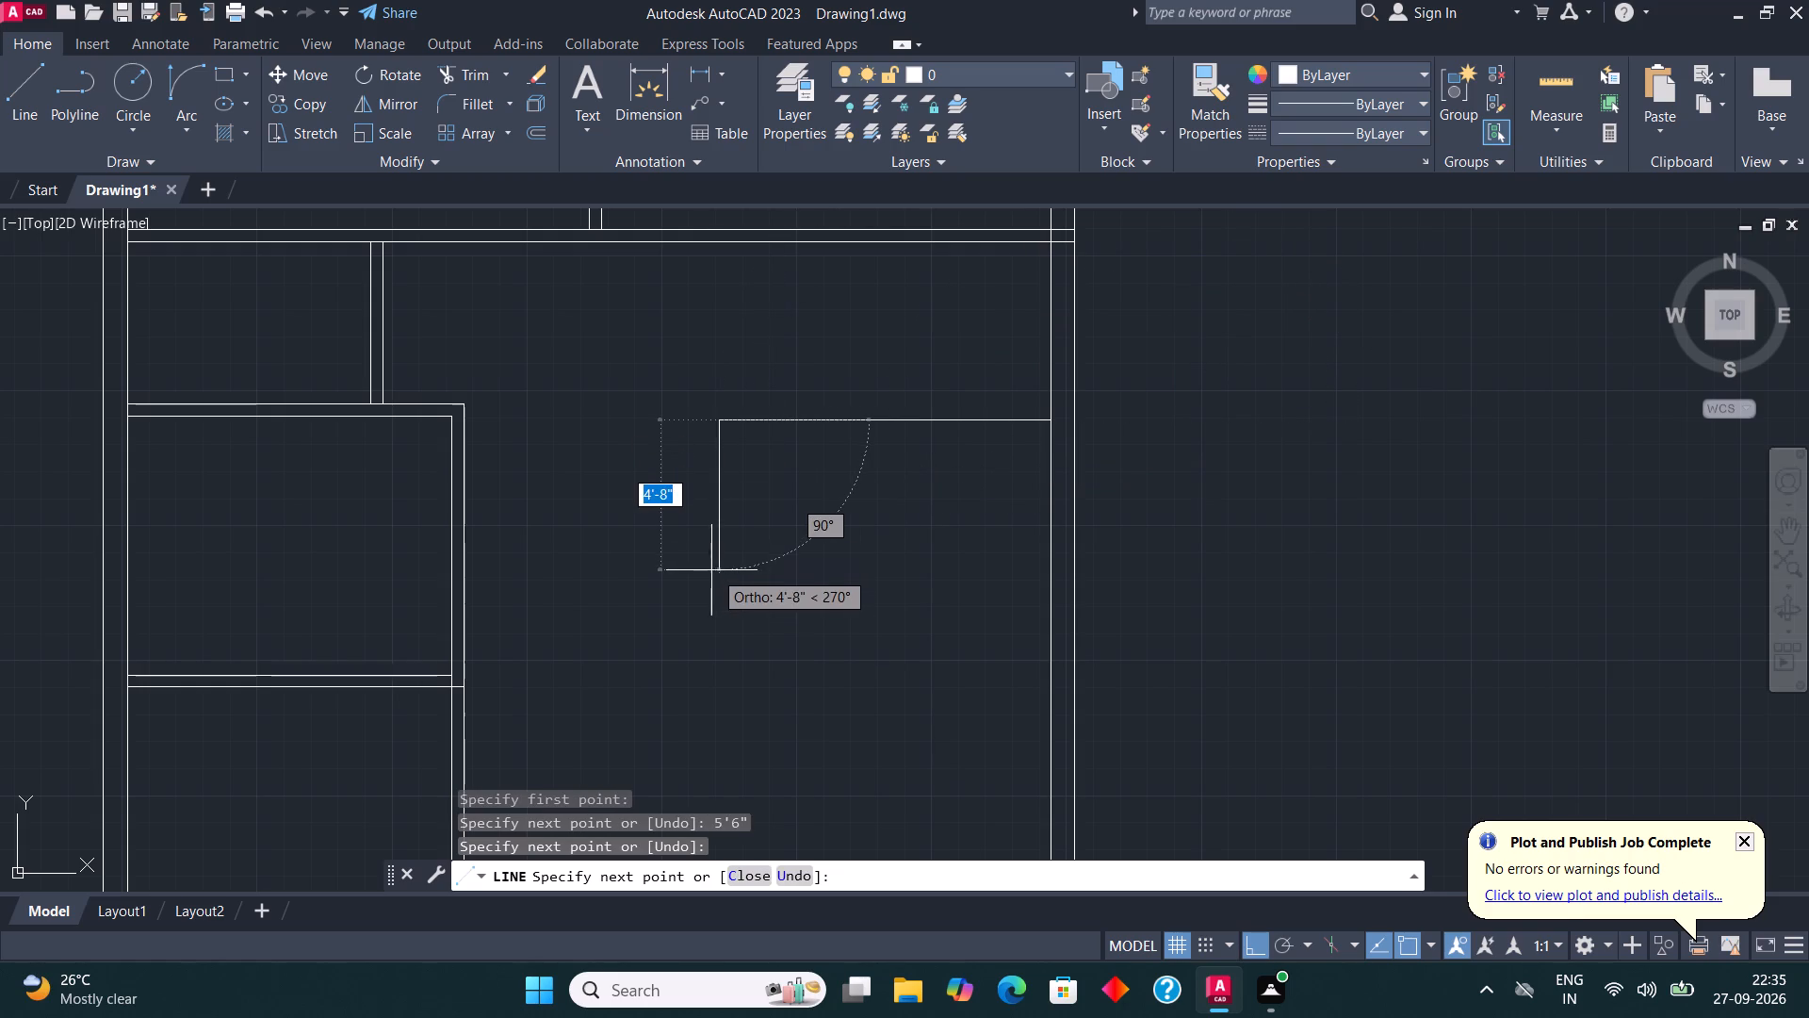
{"action": "key", "text": "Escape"}
Copy the new horizontal line 4.5" downward to form the partition's thickness.
{"action": "left_click", "coordinate": [734, 435]}
{"action": "left_click", "coordinate": [729, 396]}
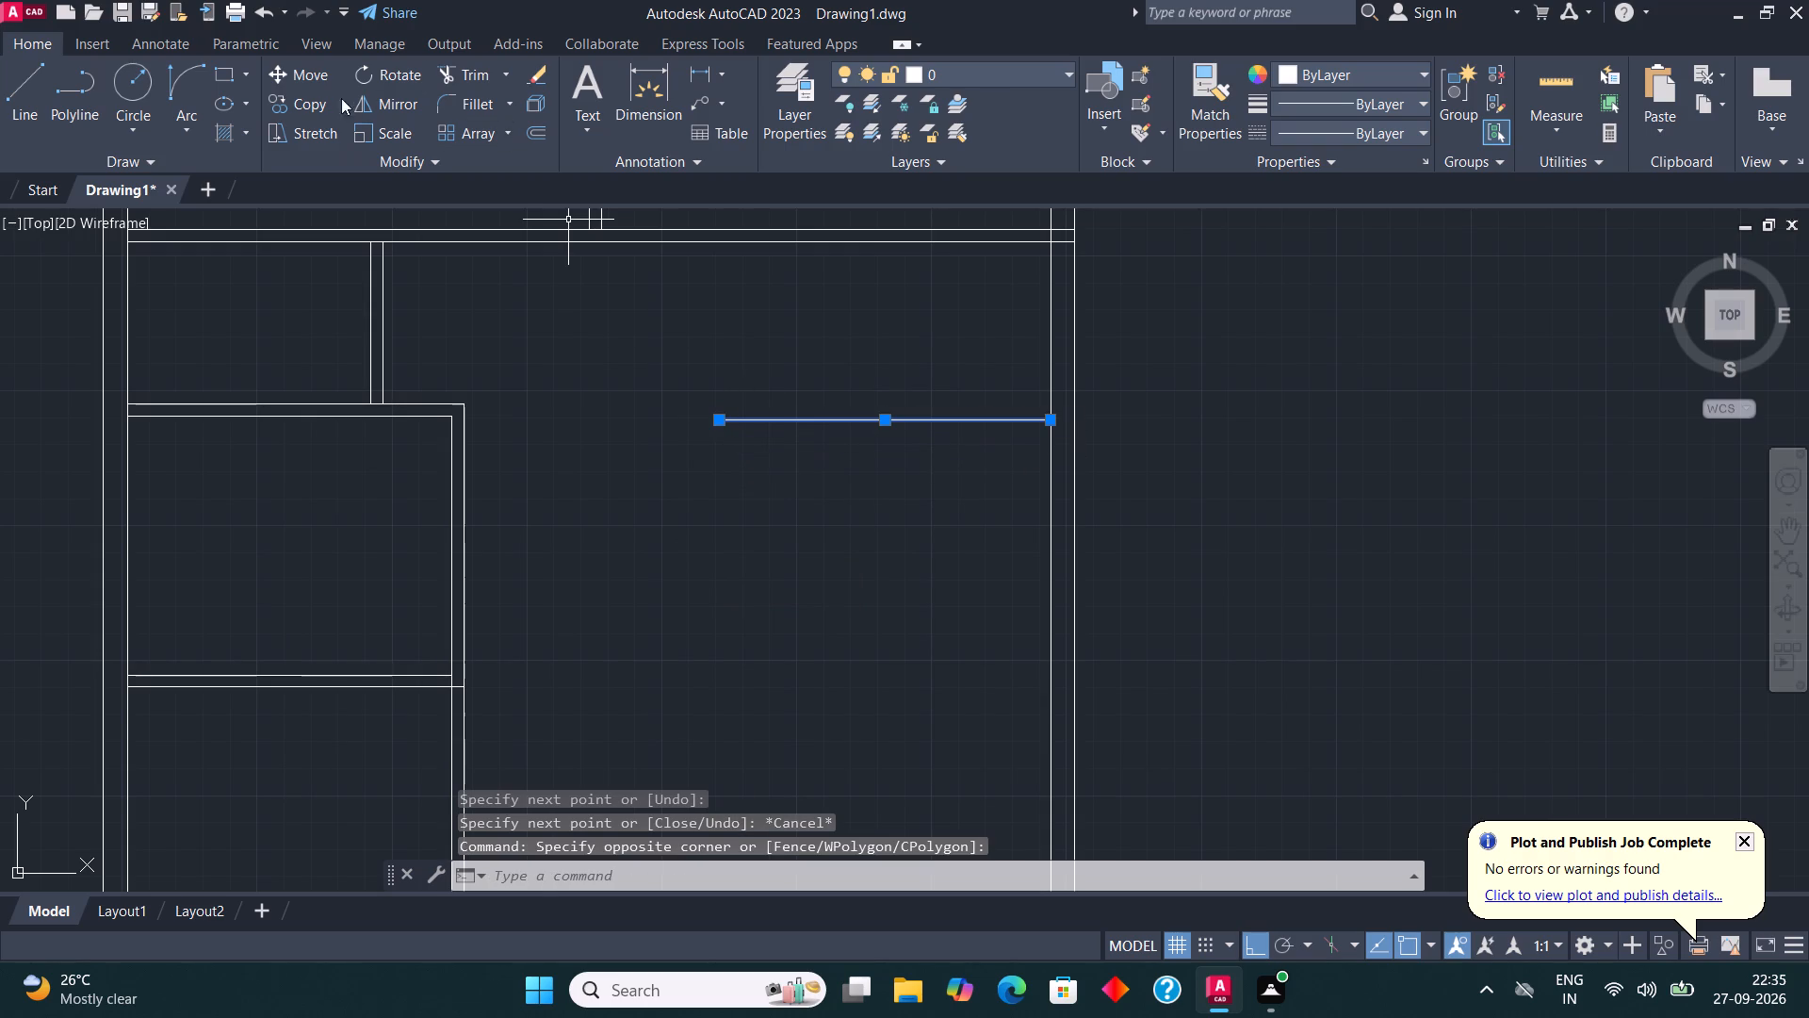
{"action": "left_click", "coordinate": [309, 106]}
{"action": "left_click", "coordinate": [861, 420]}
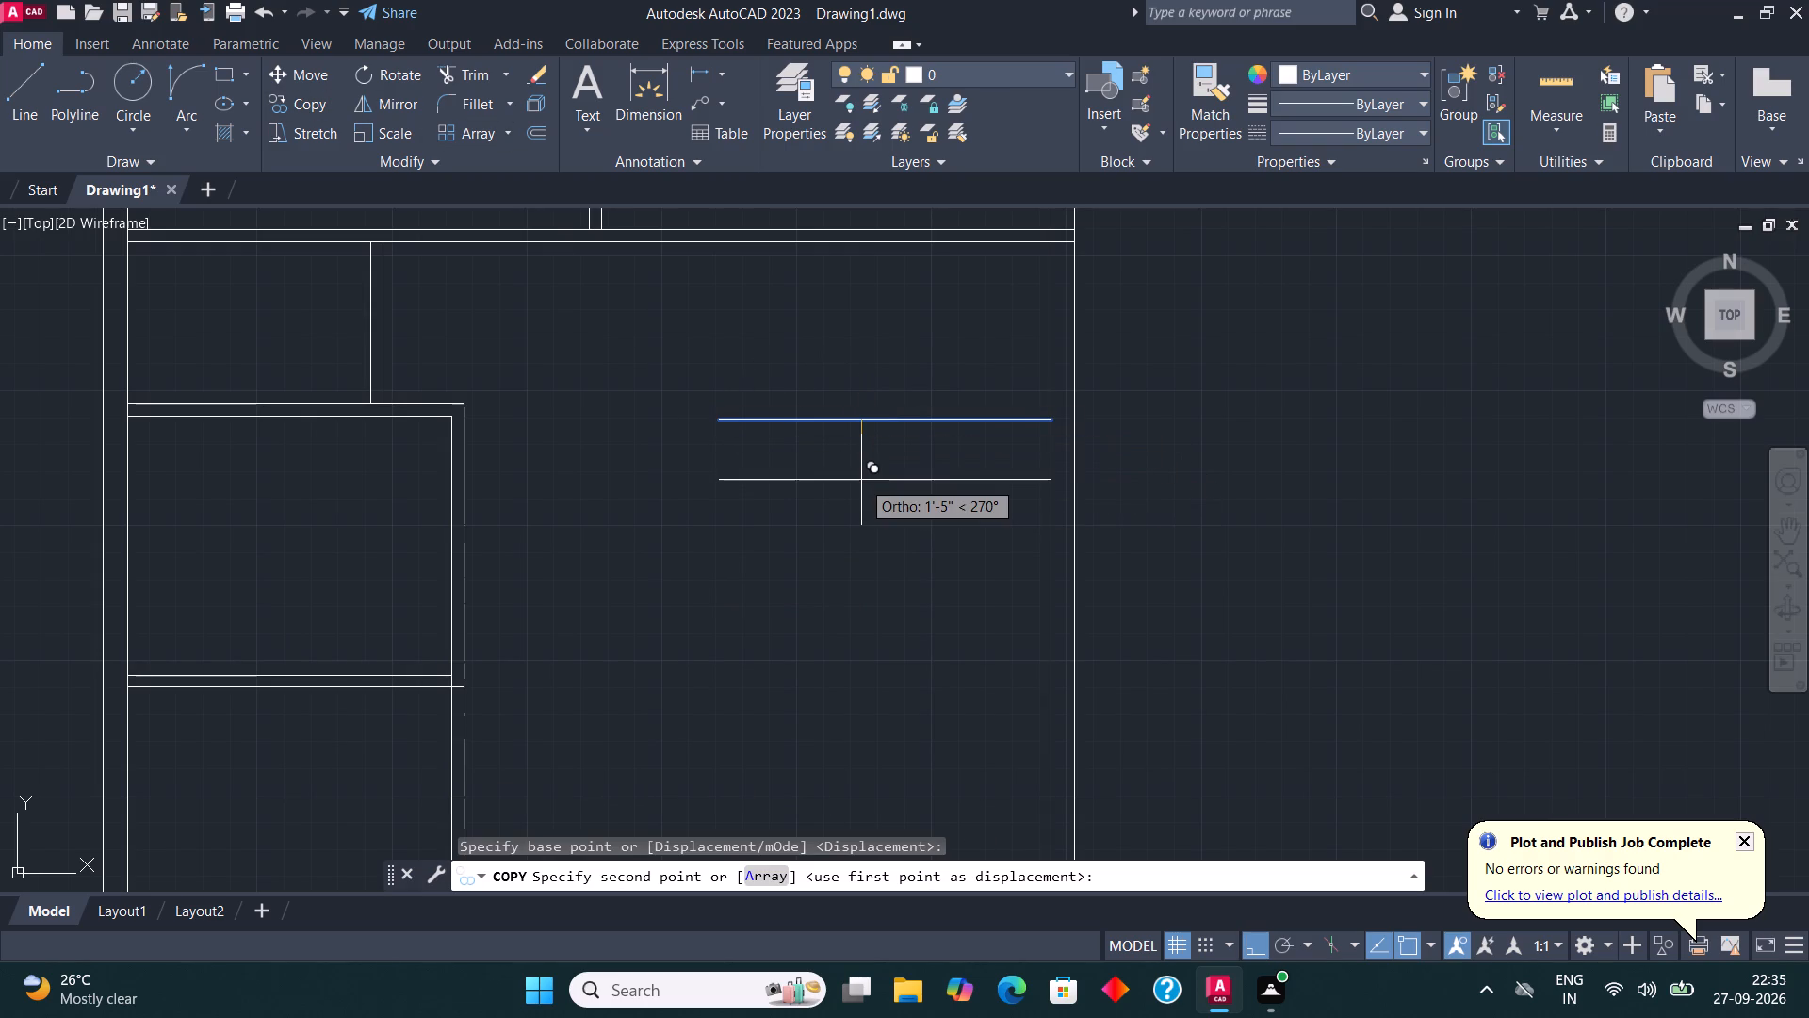
{"action": "type", "text": "4.5\""}
{"action": "key", "text": "Return"}
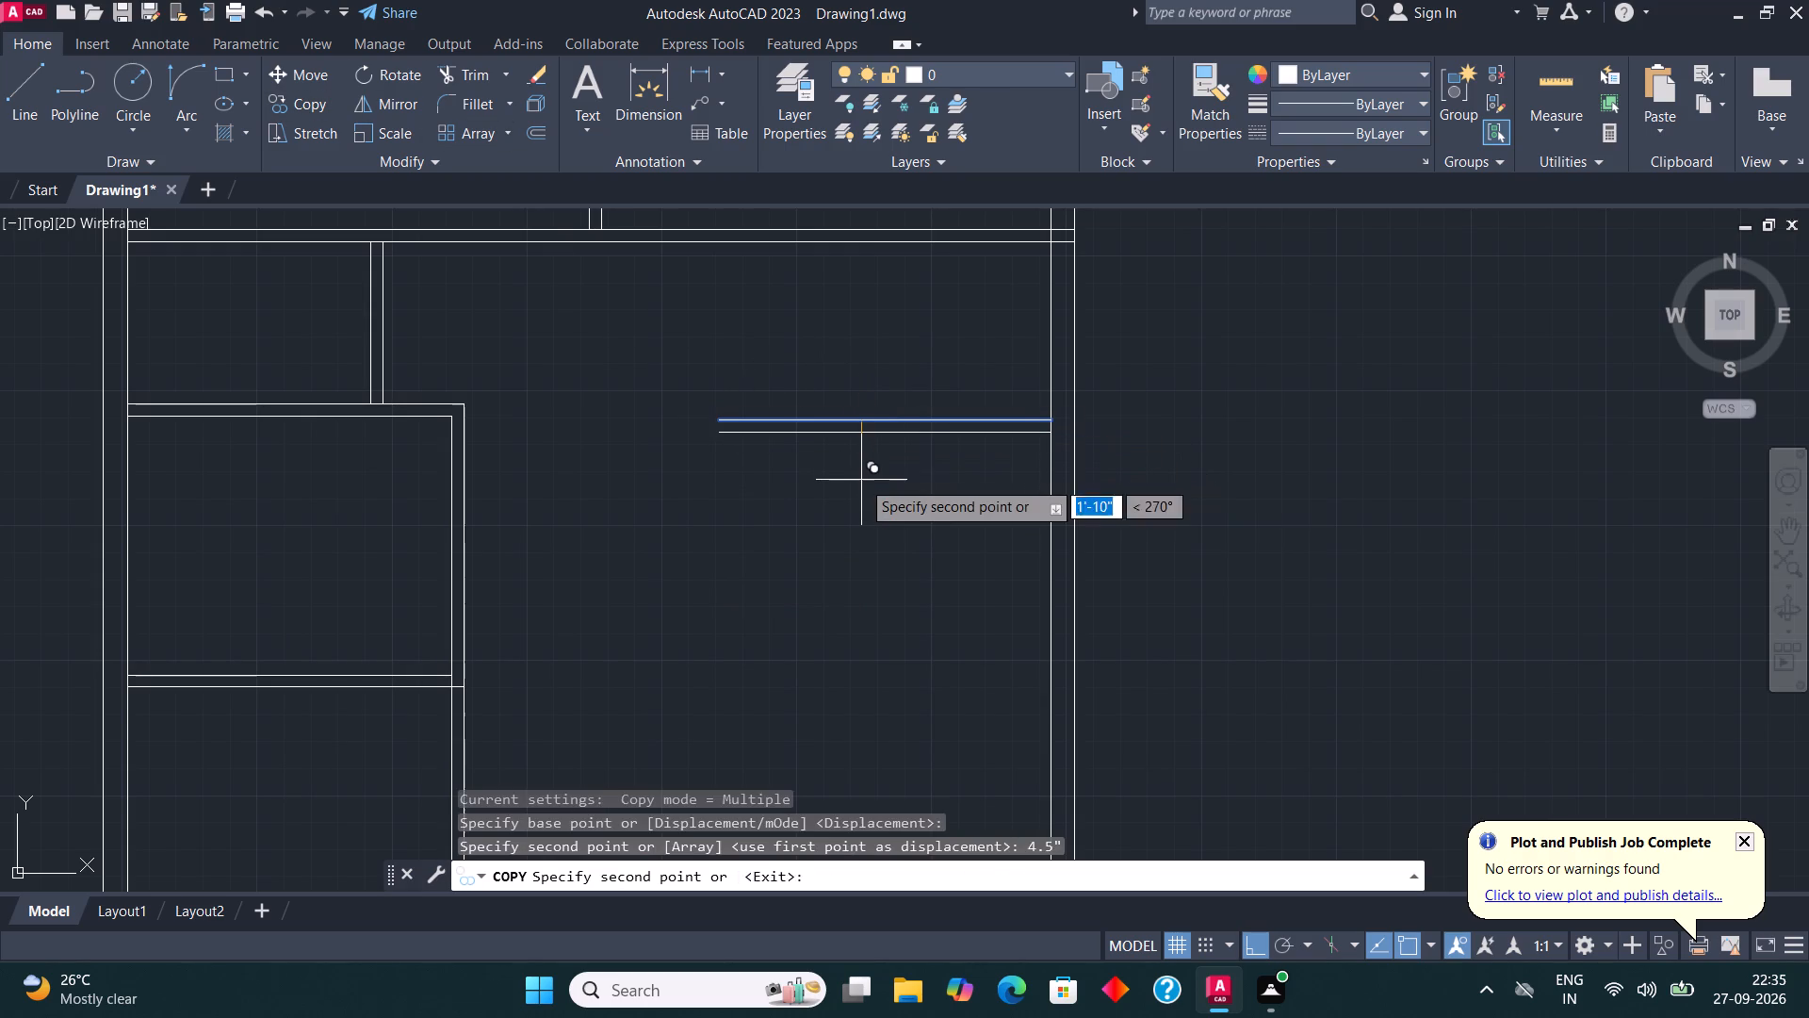
{"action": "key", "text": "Escape"}
Insert the Door - Imperial and Toilet - Imperial blocks from the architectural tool palette in the empty area beside the plan.
{"action": "scroll", "coordinate": [970, 342], "scroll_direction": "down", "scroll_amount": 2}
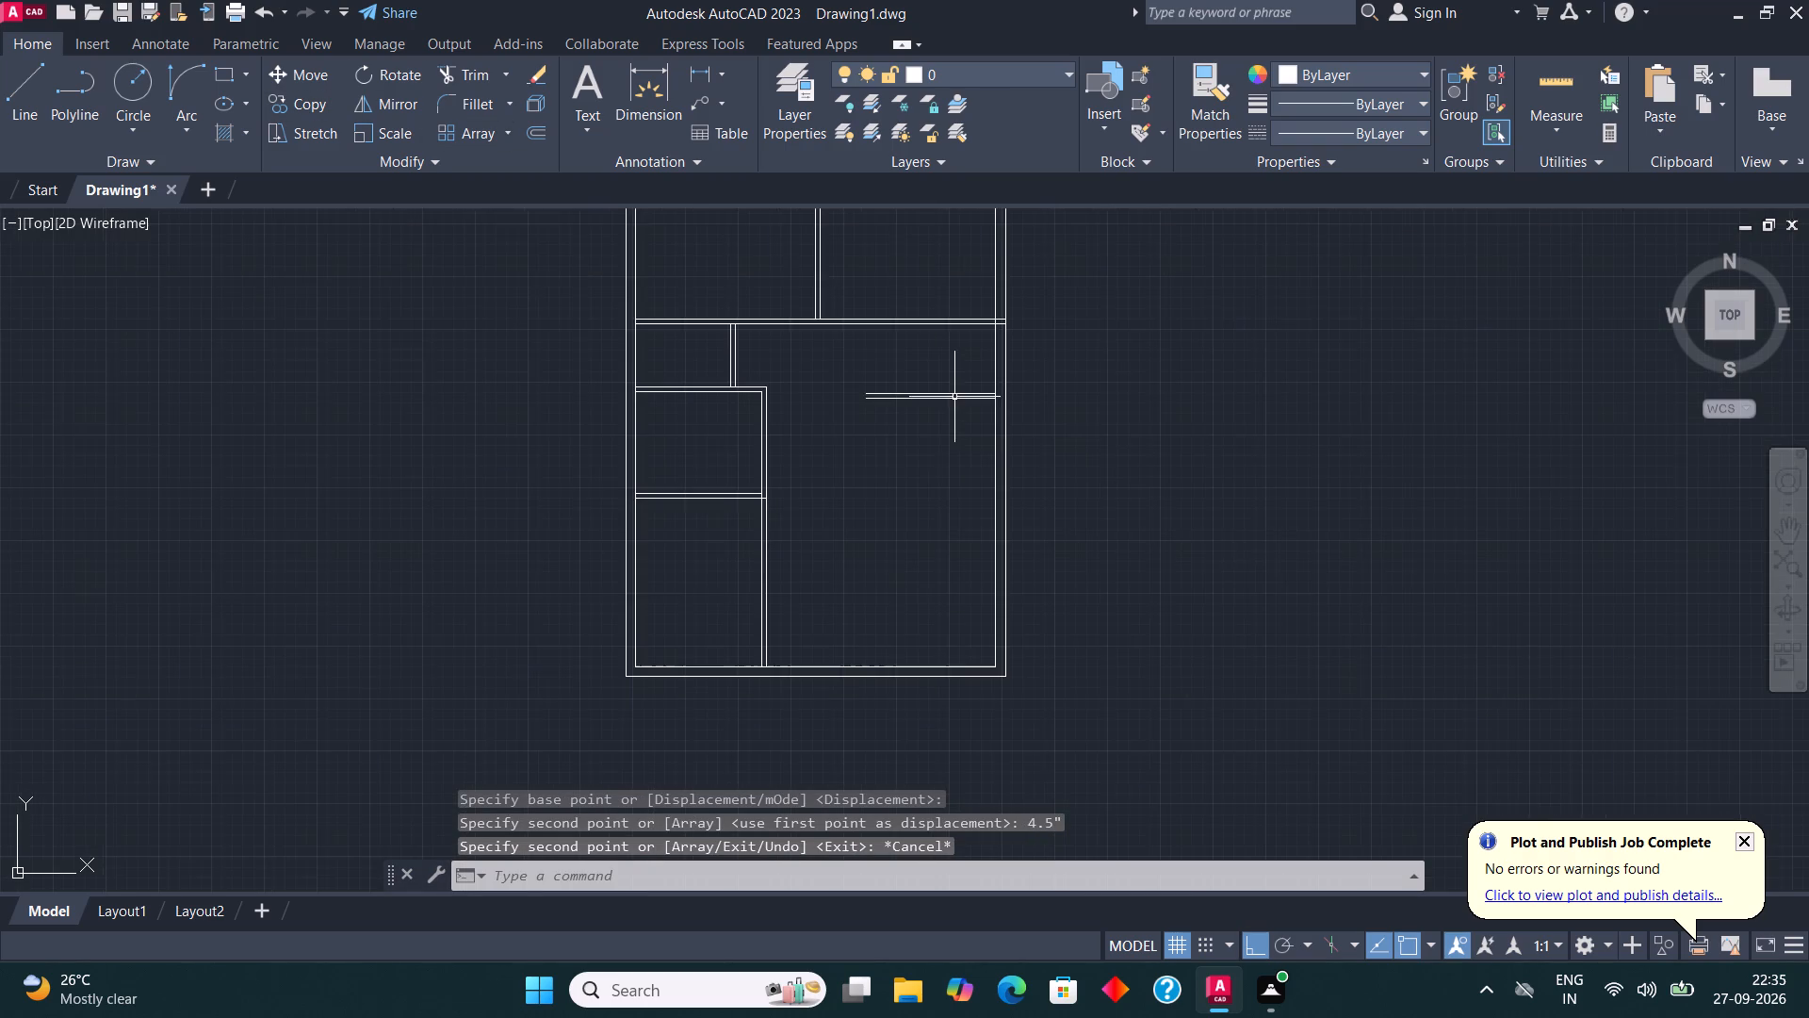
{"action": "scroll", "coordinate": [957, 402], "scroll_direction": "down", "scroll_amount": 2}
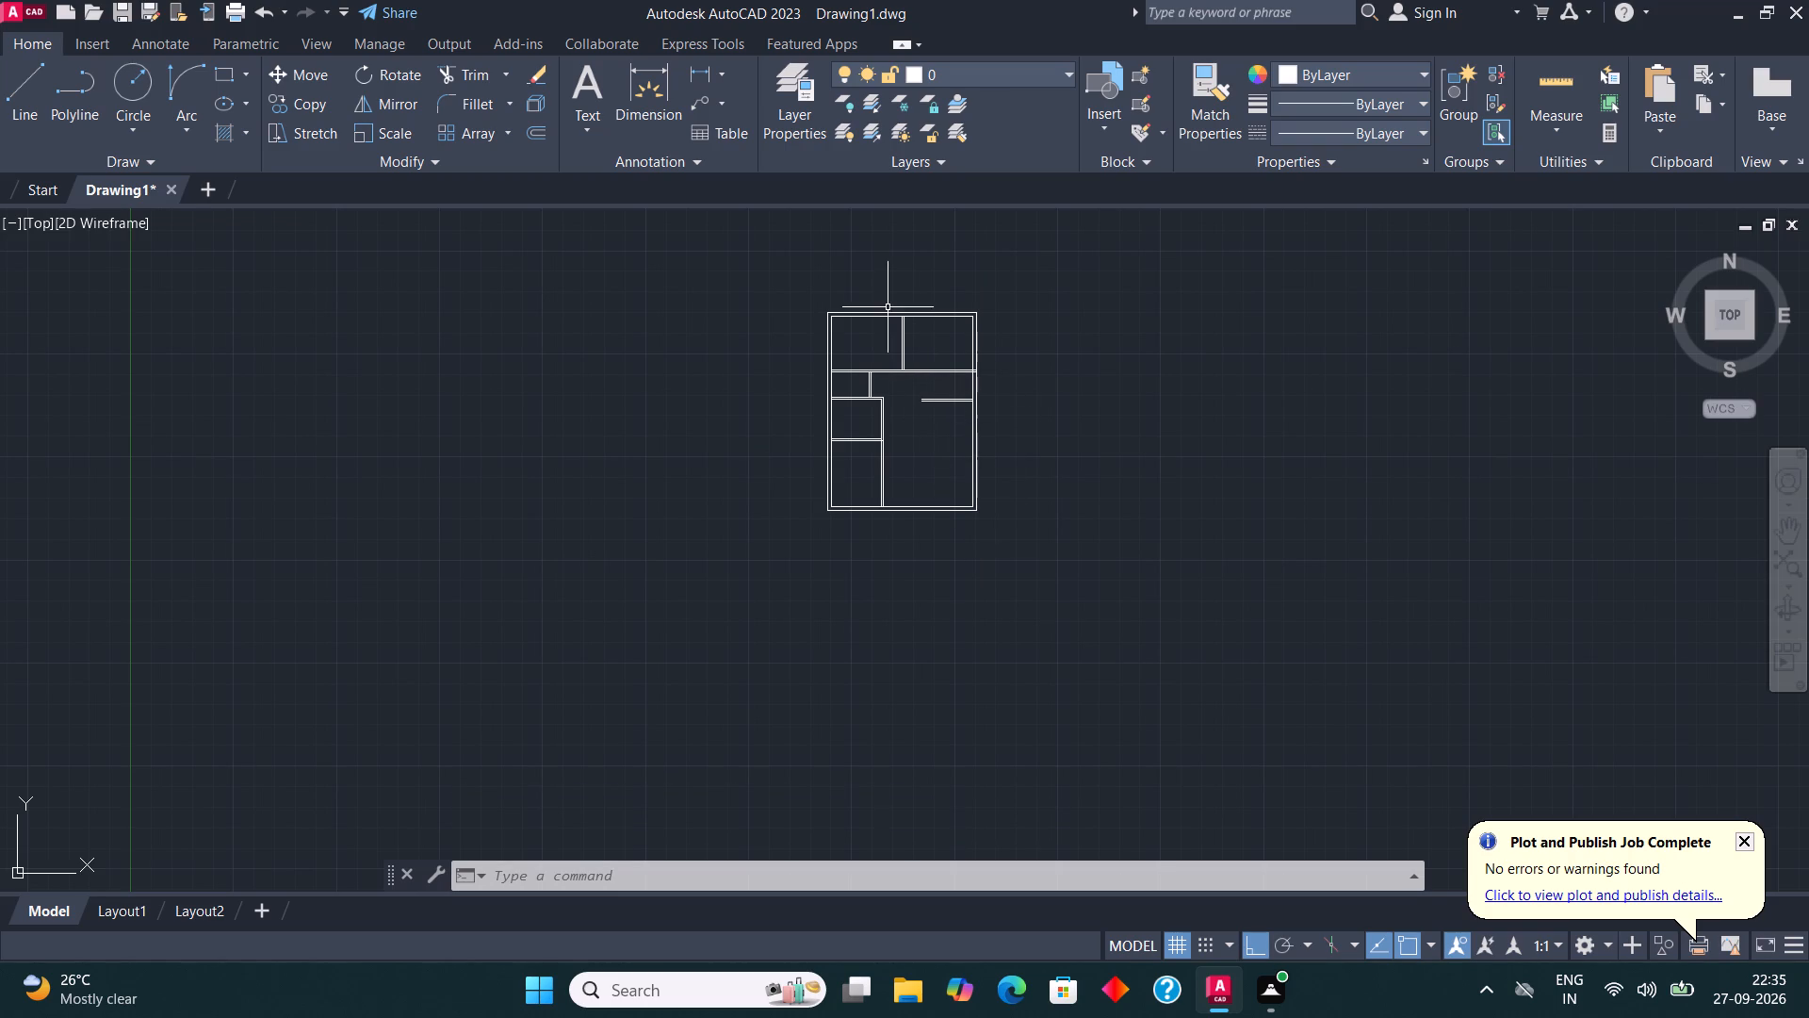
{"action": "scroll", "coordinate": [885, 300], "scroll_direction": "up", "scroll_amount": 2}
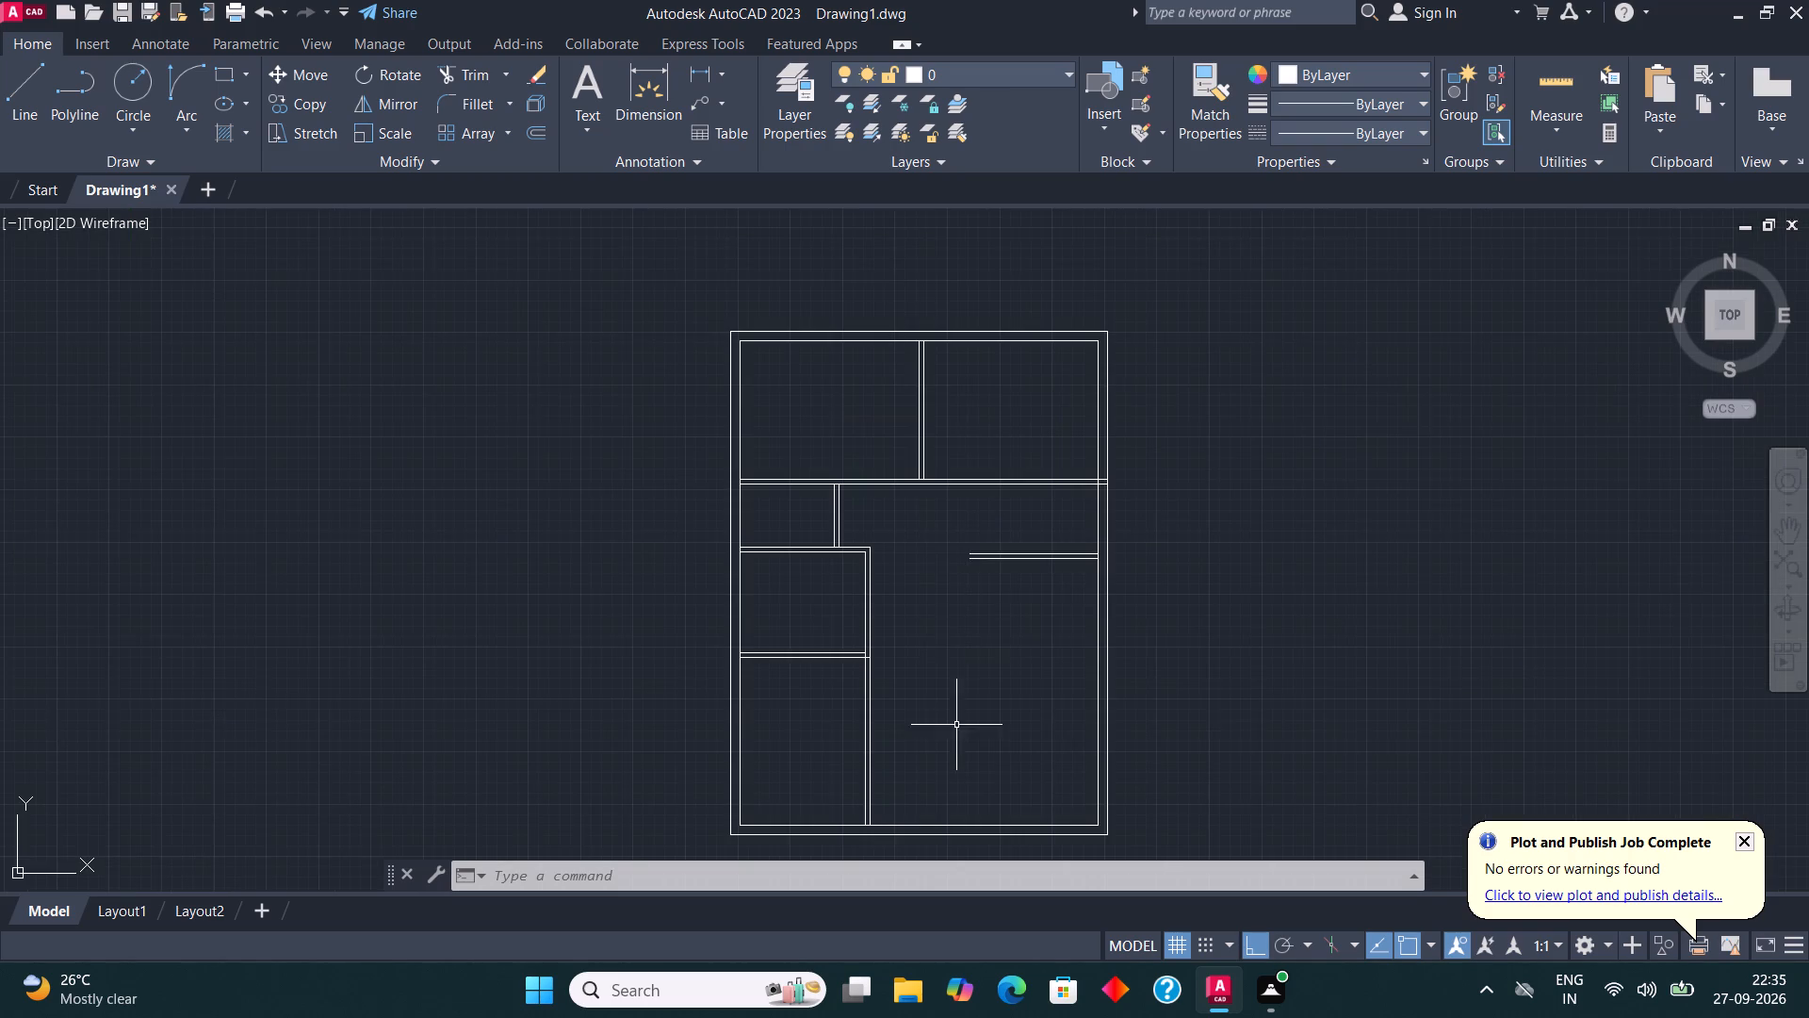
{"action": "scroll", "coordinate": [971, 545], "scroll_direction": "down", "scroll_amount": 2}
{"action": "scroll", "coordinate": [1104, 550], "scroll_direction": "up", "scroll_amount": 2}
{"action": "type", "text": "too"}
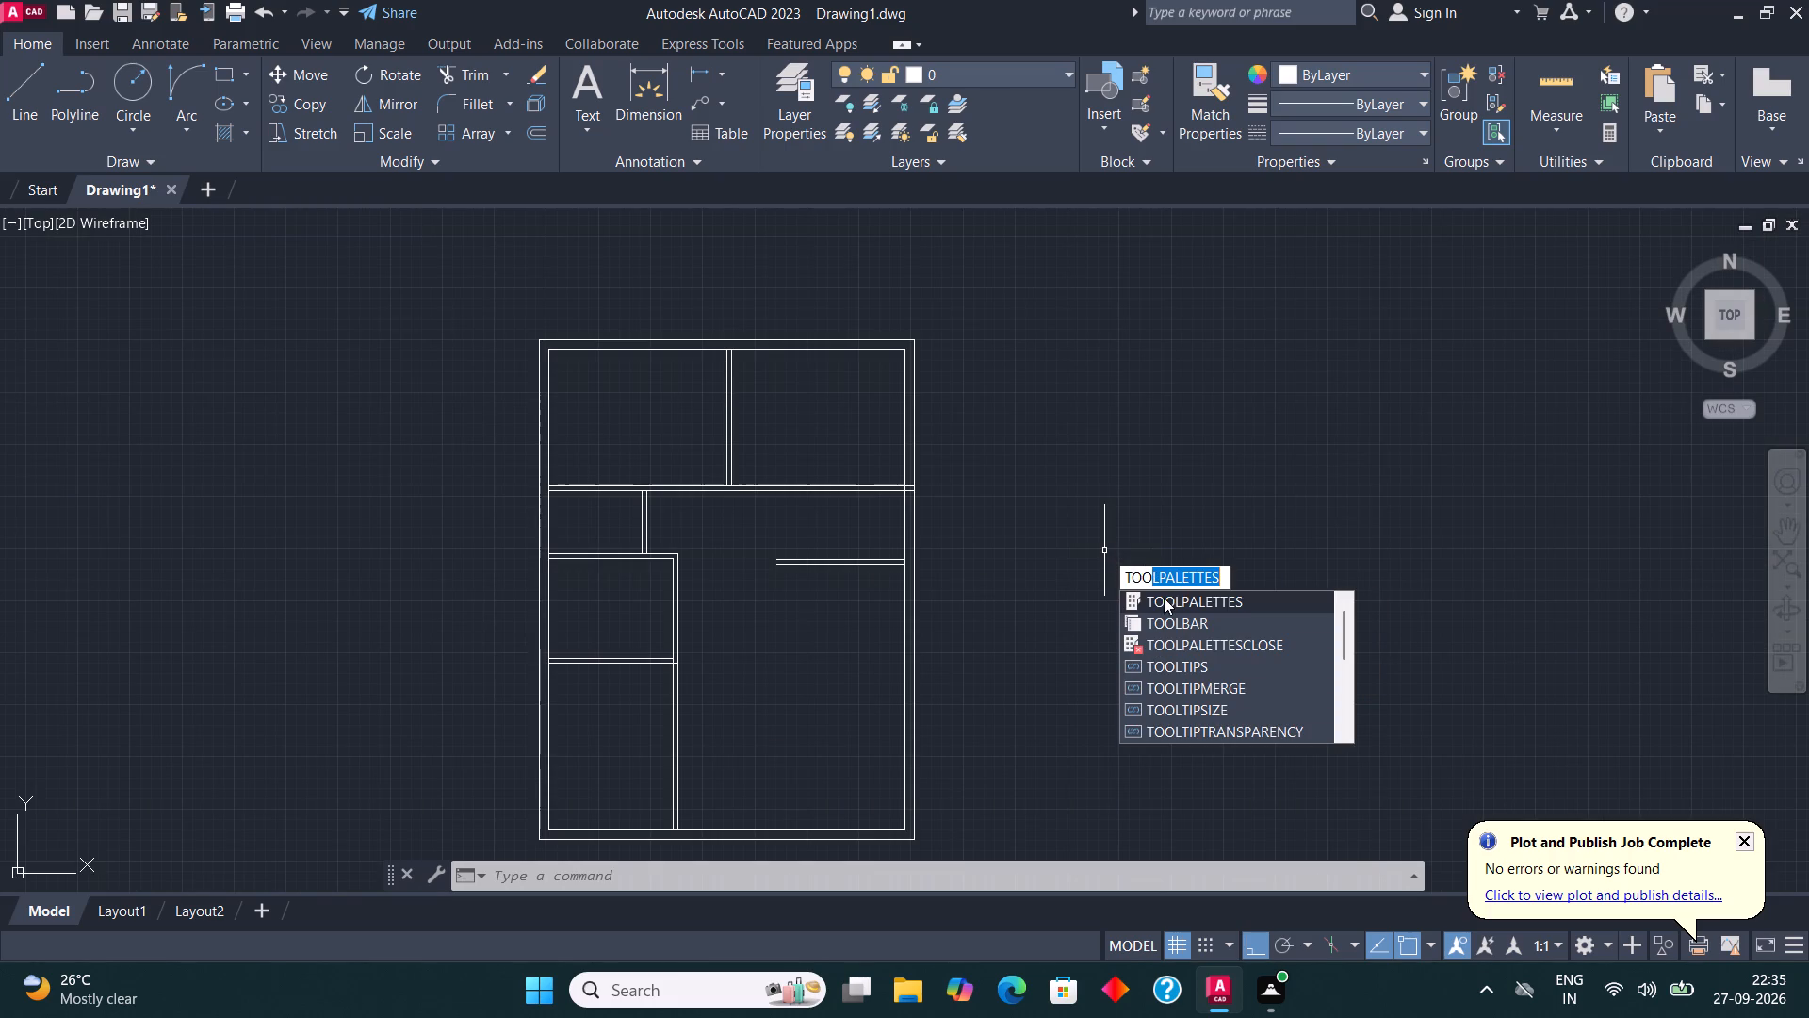
{"action": "left_click", "coordinate": [1164, 598]}
{"action": "left_click", "coordinate": [996, 197]}
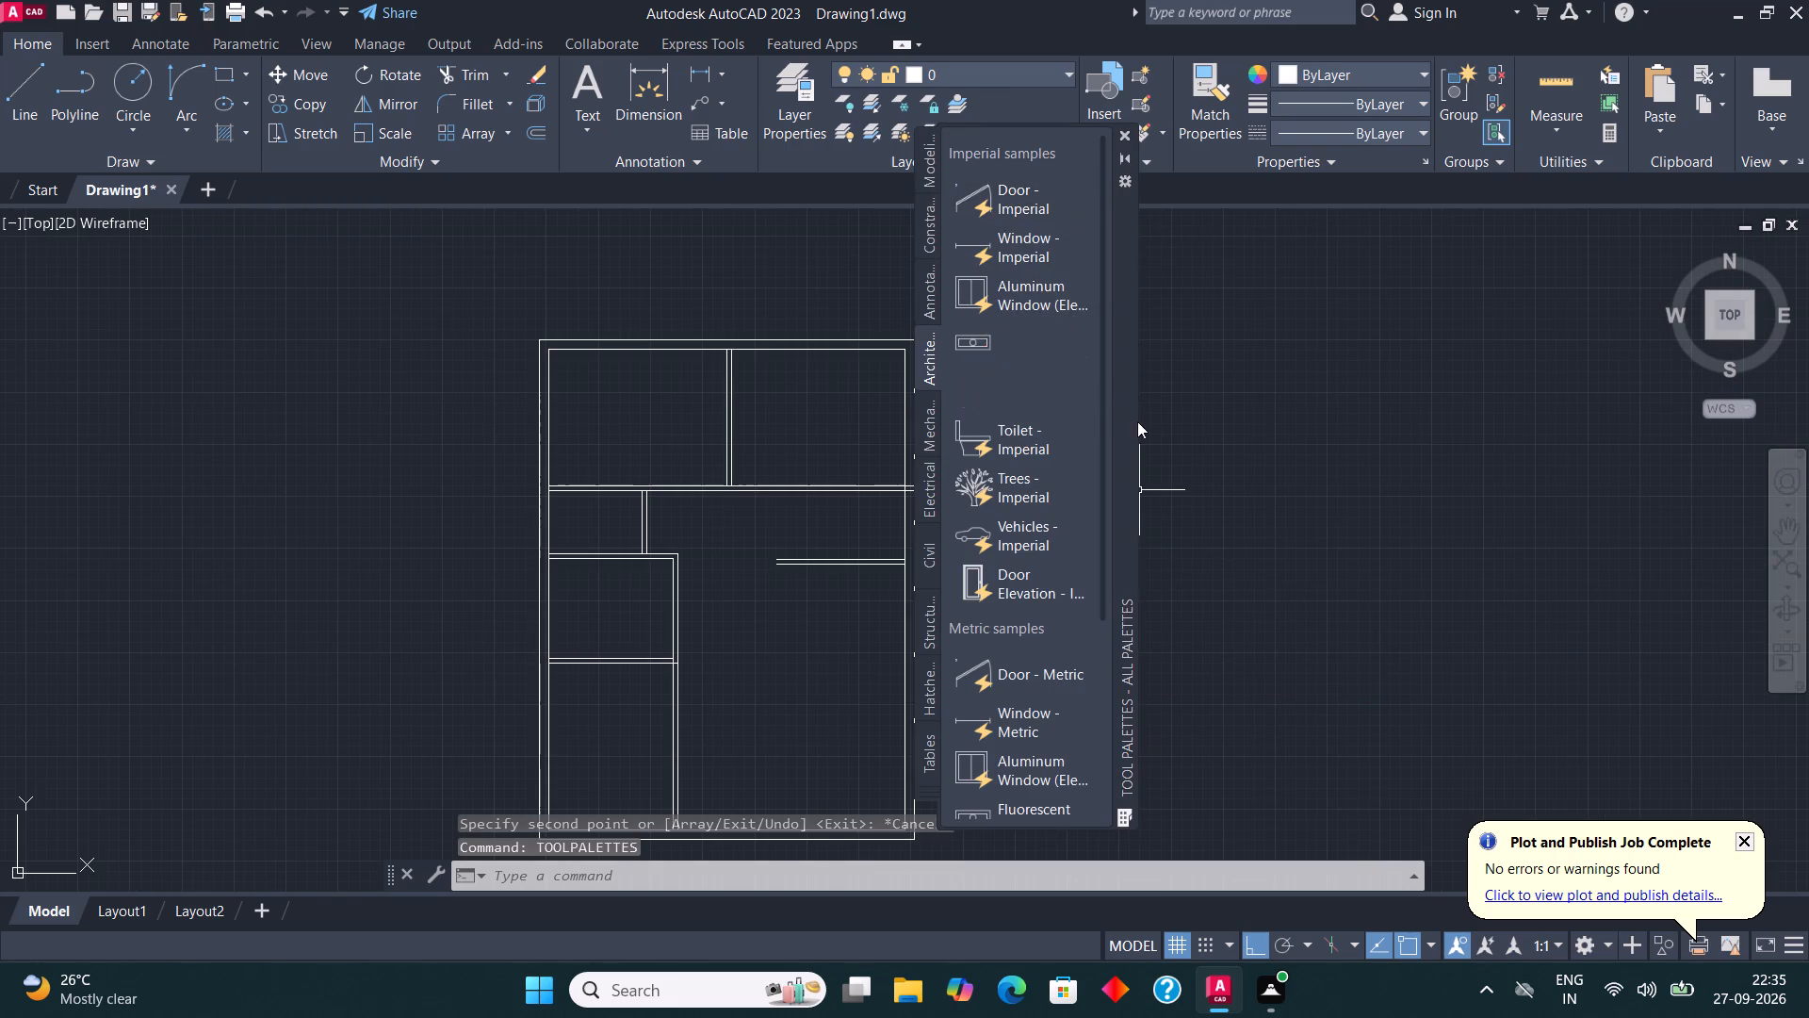
{"action": "left_click", "coordinate": [1287, 447]}
{"action": "left_click", "coordinate": [984, 435]}
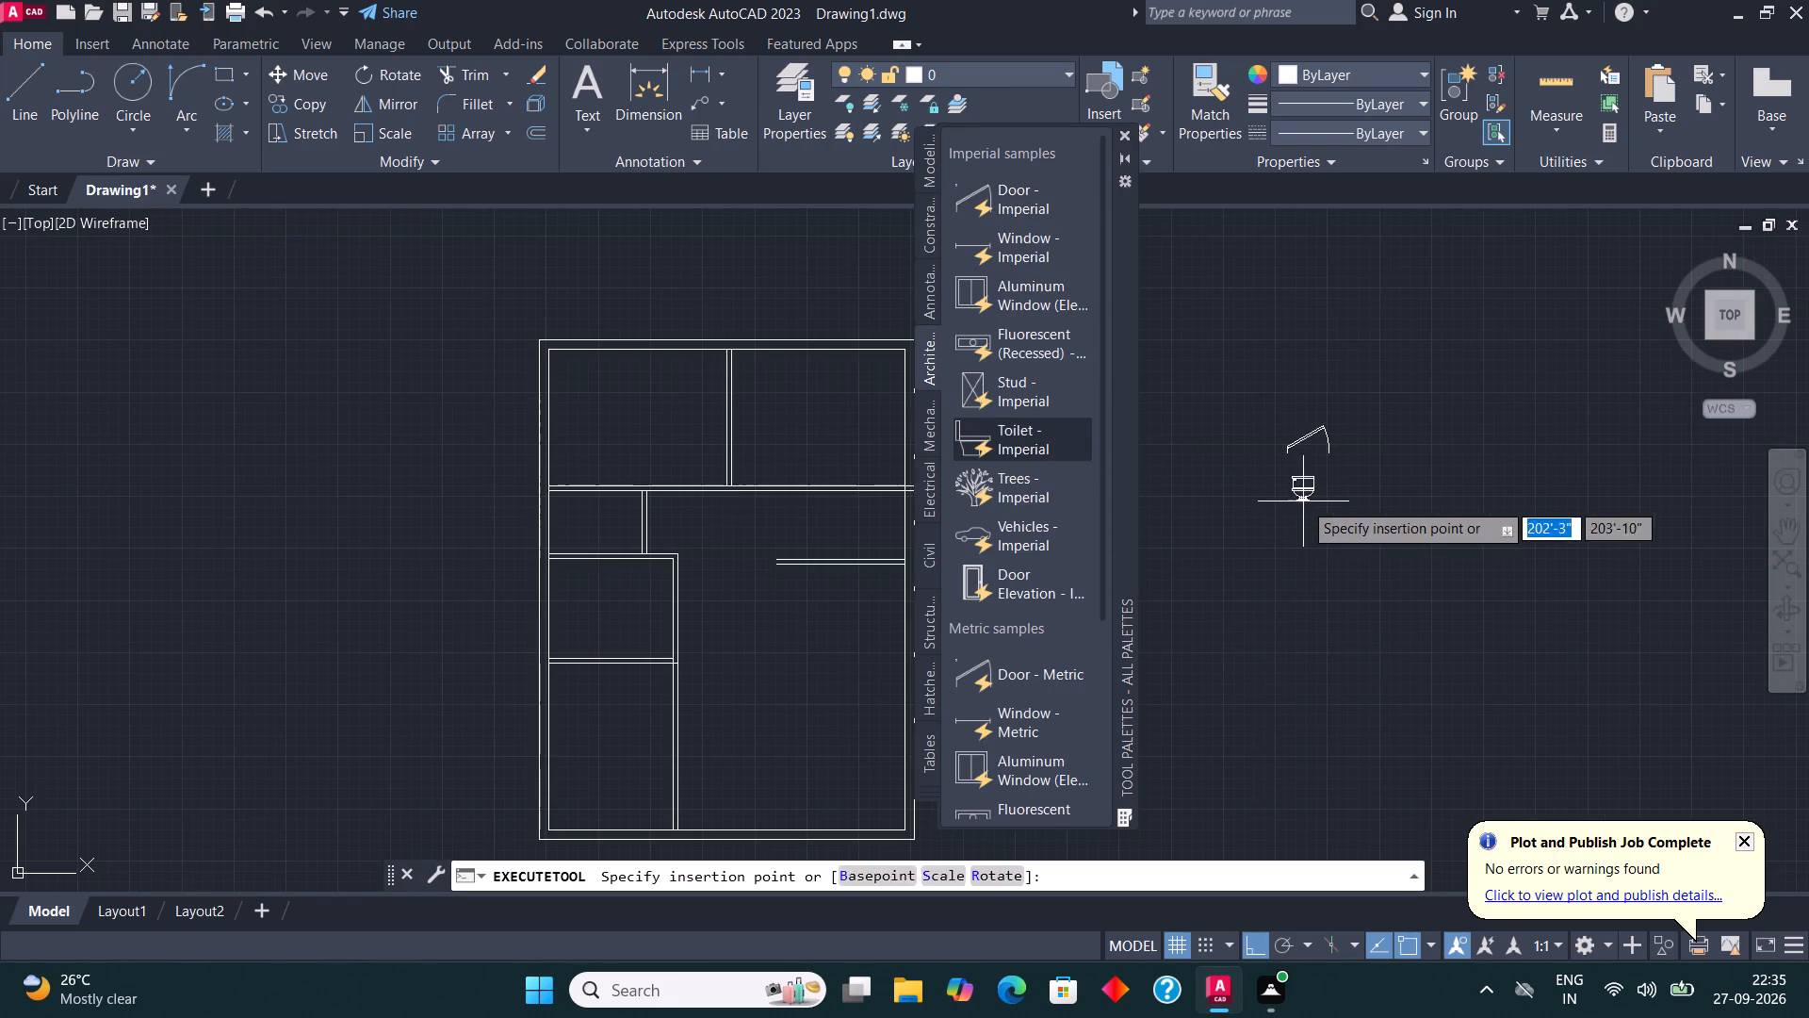
{"action": "left_click", "coordinate": [1306, 534]}
{"action": "left_click", "coordinate": [1126, 137]}
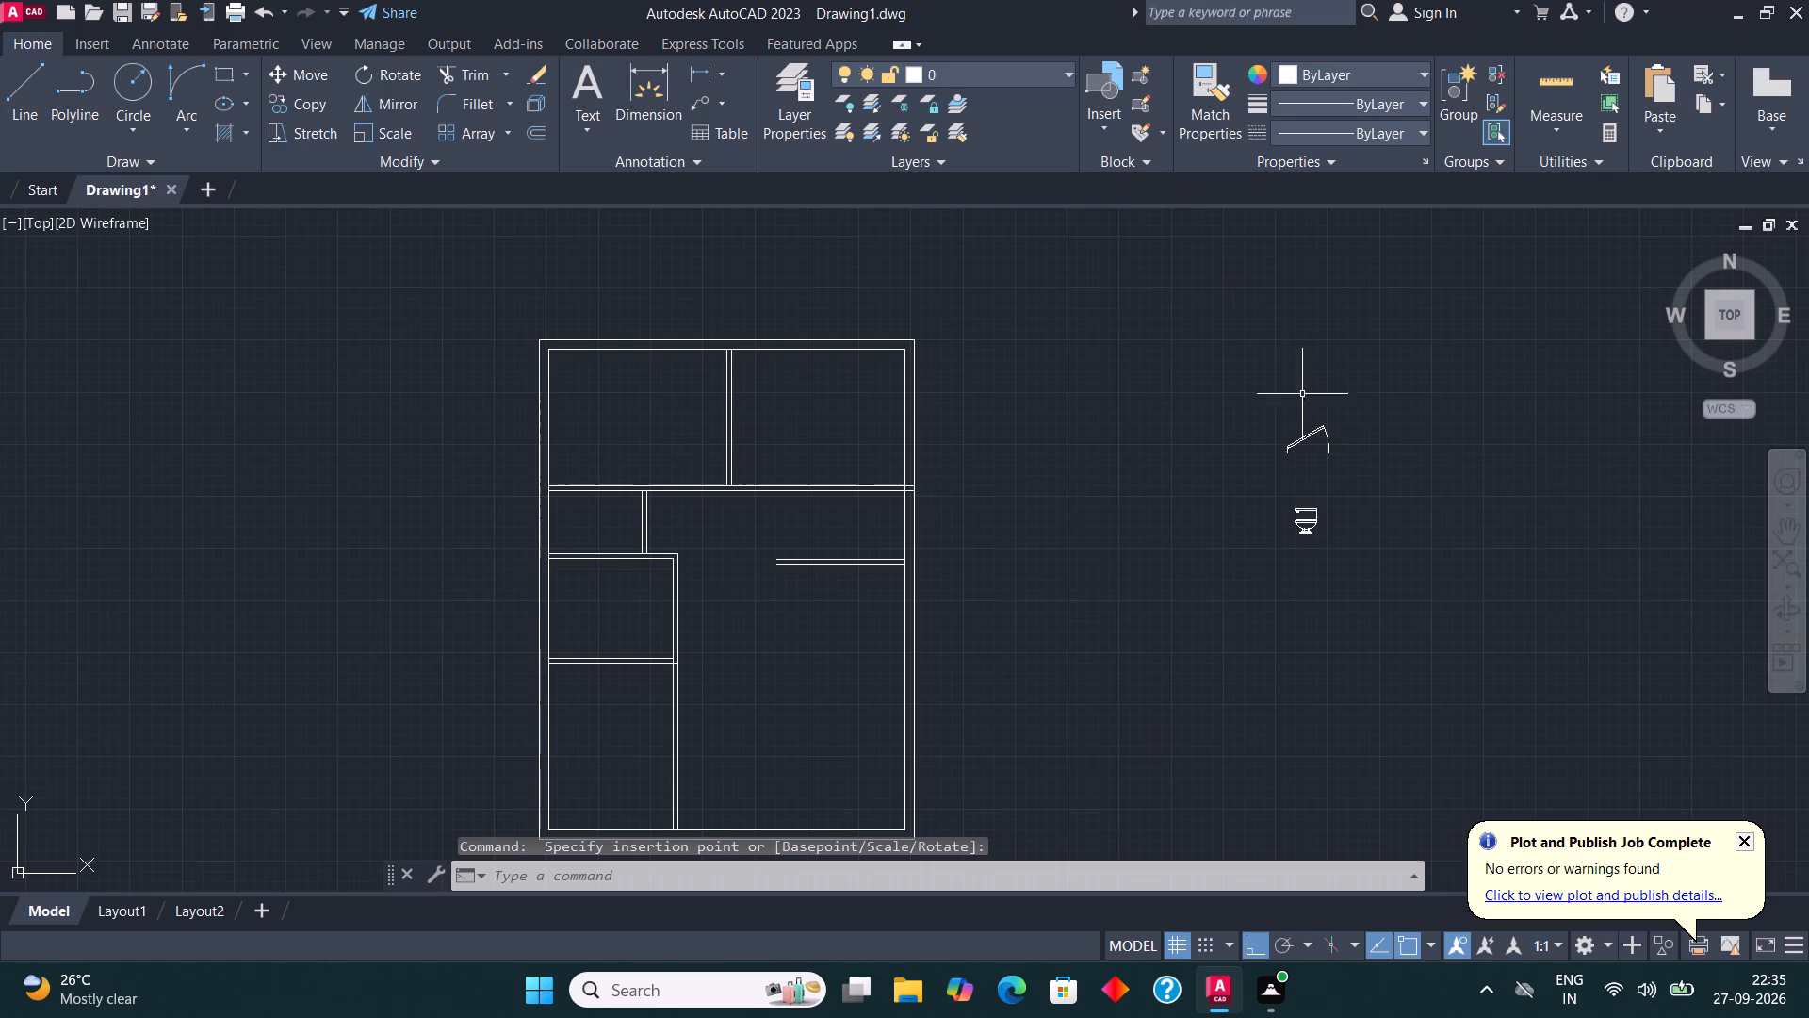
Set the door block's opening to Open 90º.
{"action": "left_click", "coordinate": [1318, 441]}
{"action": "left_click", "coordinate": [1294, 428]}
{"action": "left_click", "coordinate": [1280, 430]}
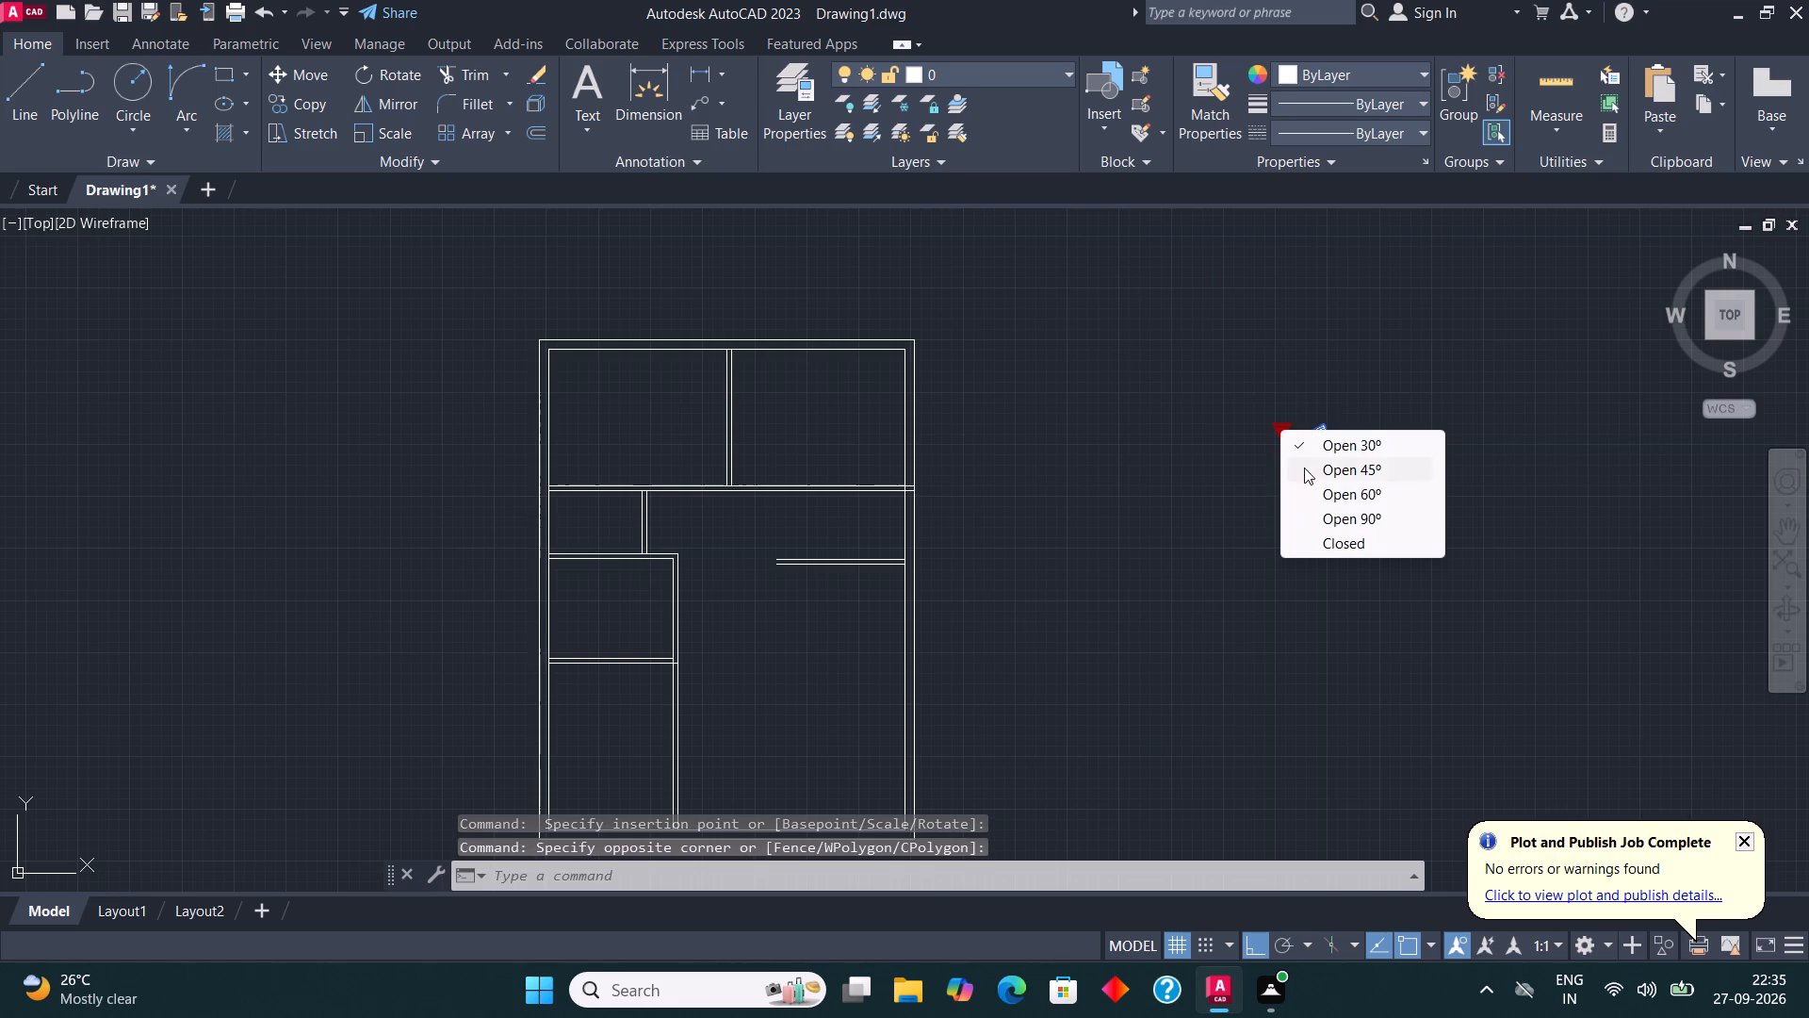
{"action": "left_click", "coordinate": [1345, 515]}
Switch the toilet block from its elevation view to the plan view.
{"action": "left_click", "coordinate": [1313, 517]}
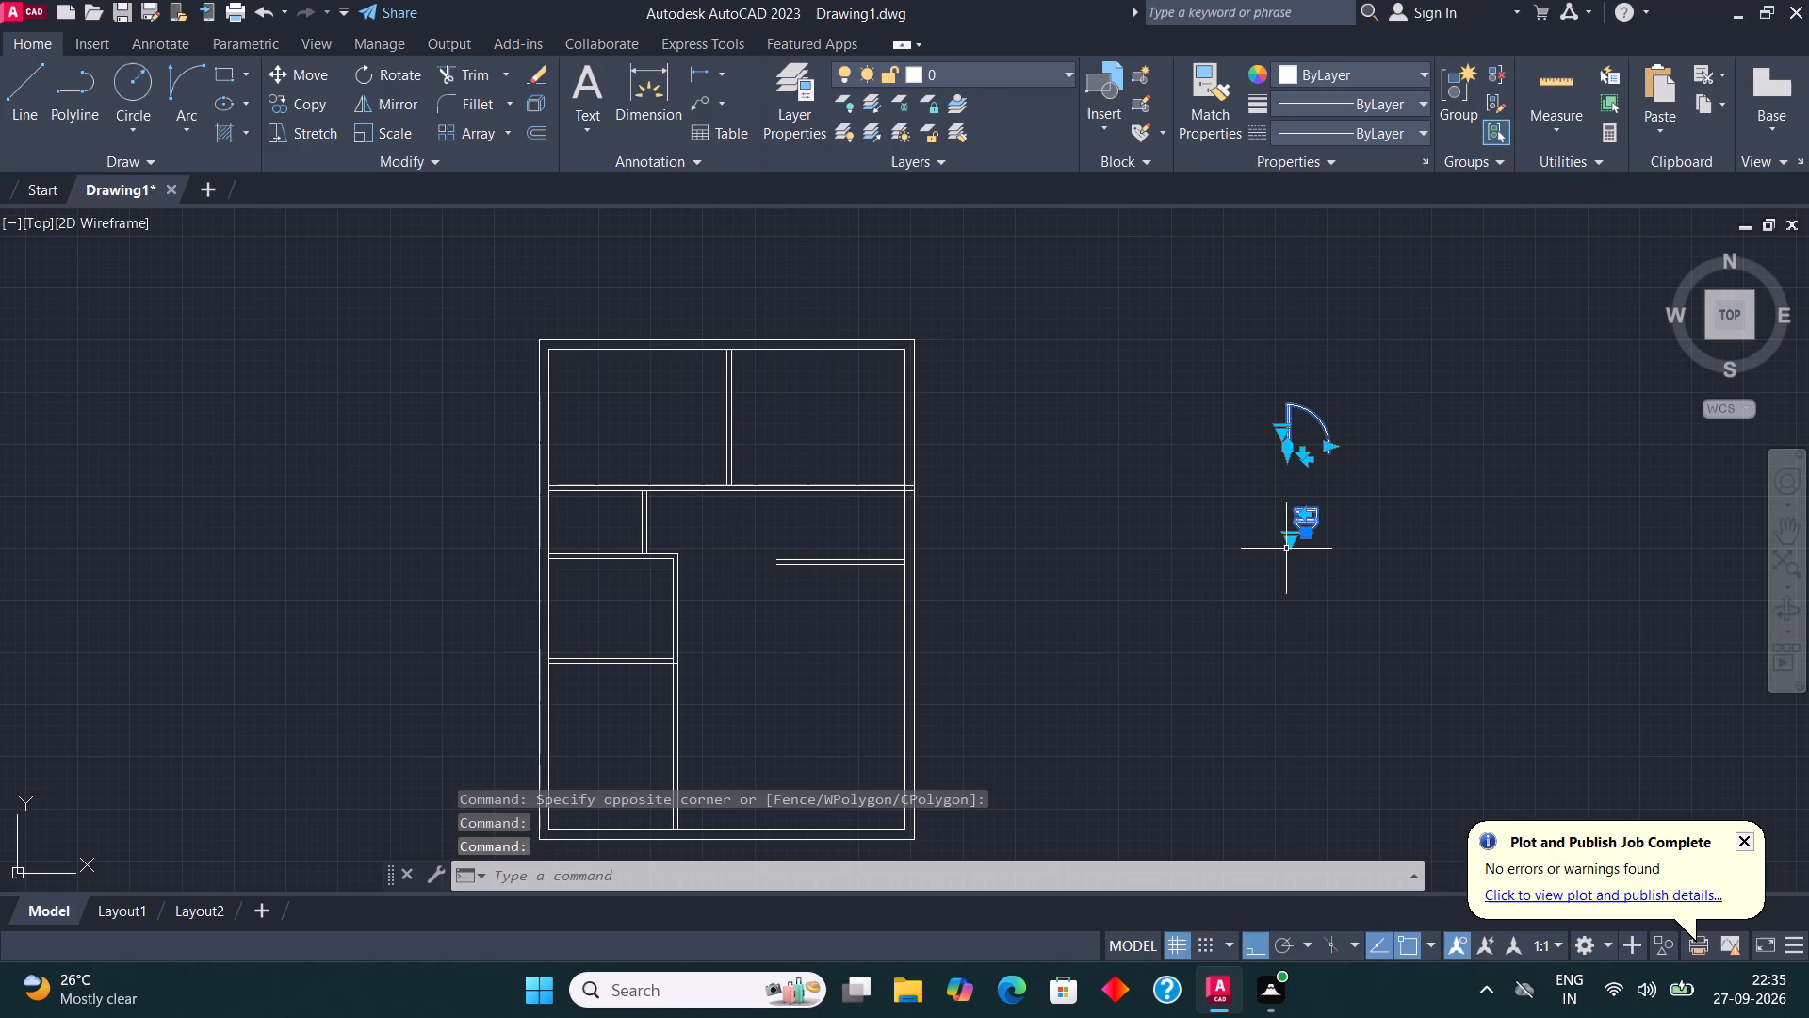
{"action": "left_click", "coordinate": [1289, 542]}
{"action": "left_click", "coordinate": [1374, 581]}
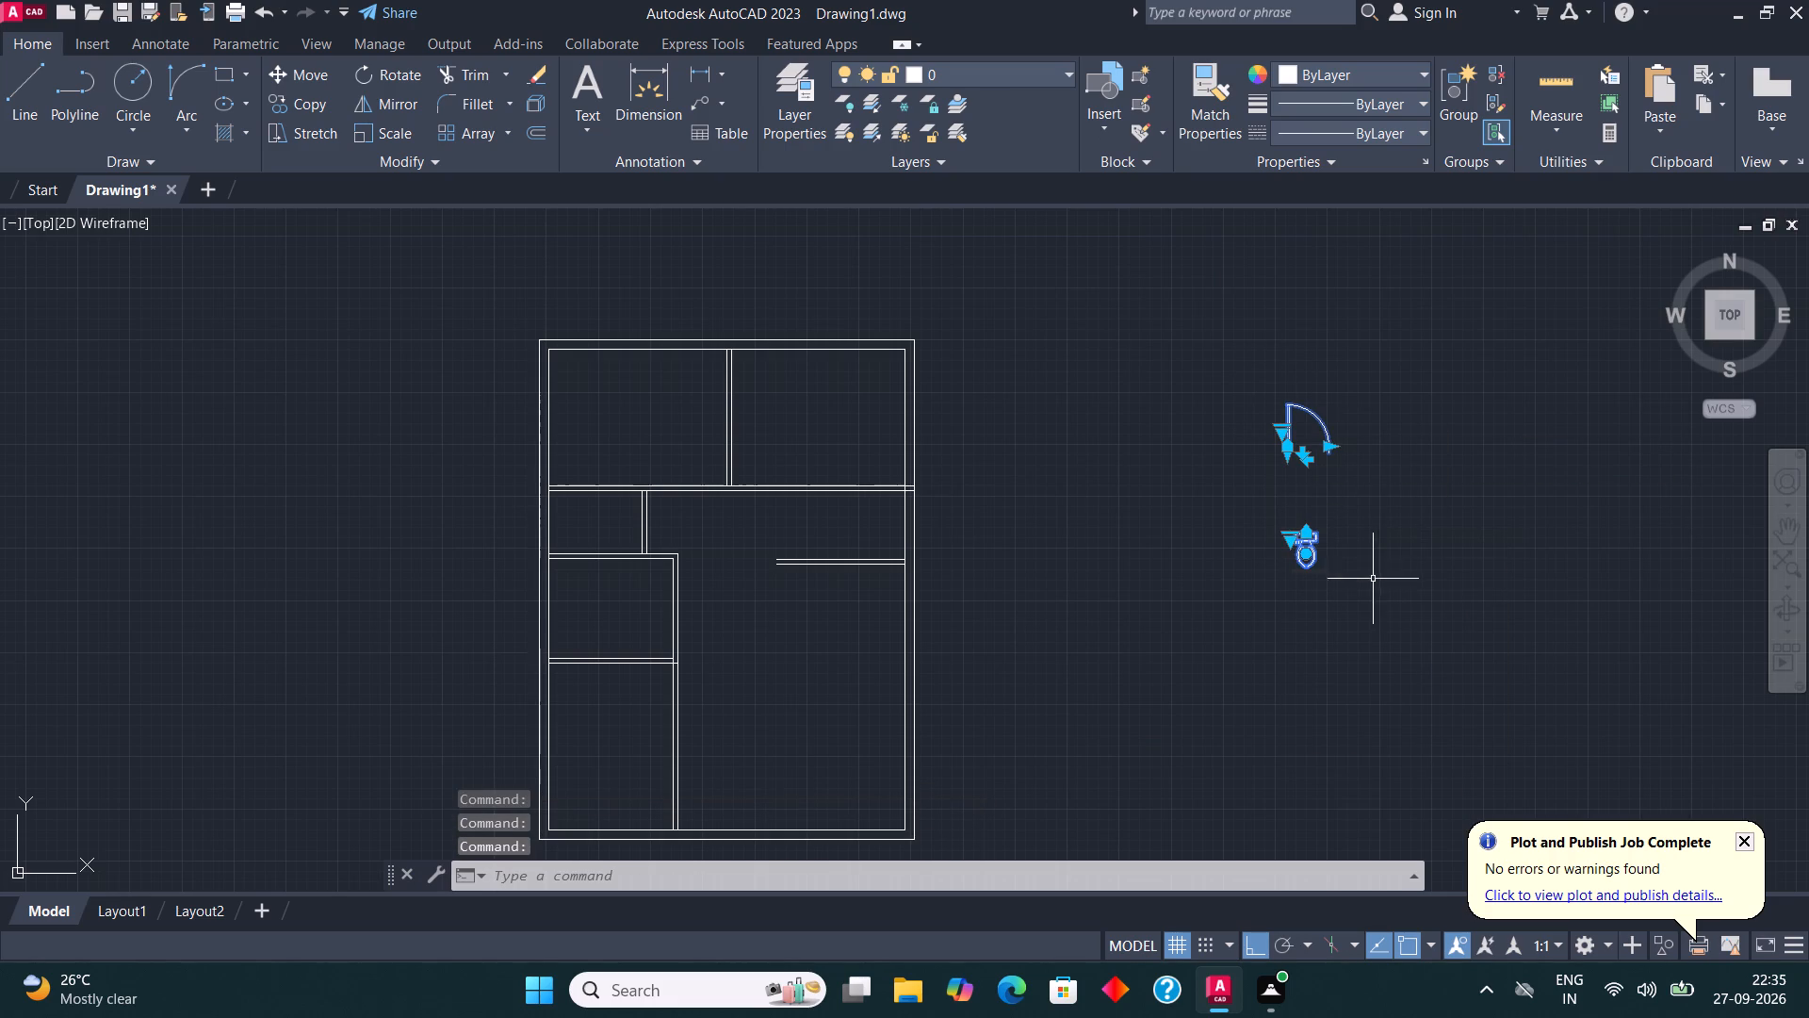
{"action": "key", "text": "Escape"}
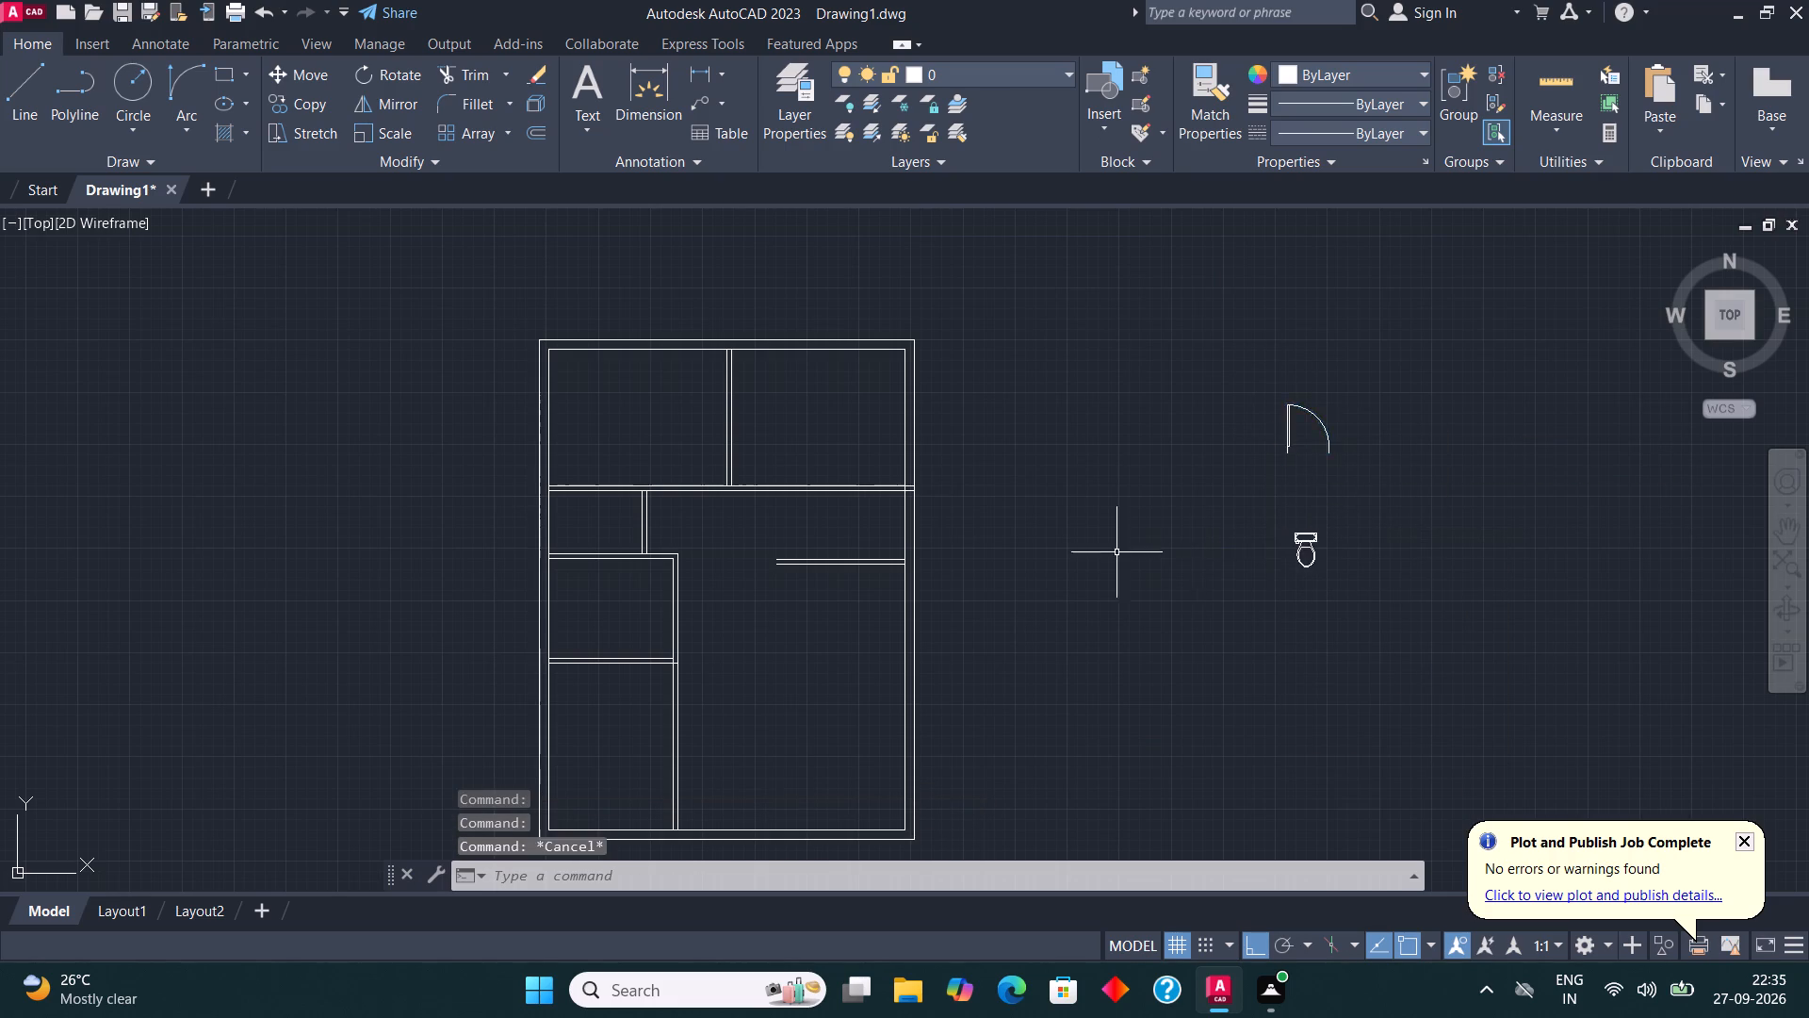
Mirror the door block about a vertical line just beside its swing side, keeping the original.
{"action": "scroll", "coordinate": [1112, 563], "scroll_direction": "down", "scroll_amount": 2}
{"action": "scroll", "coordinate": [1256, 498], "scroll_direction": "up", "scroll_amount": 1}
{"action": "scroll", "coordinate": [1165, 521], "scroll_direction": "up", "scroll_amount": 2}
{"action": "left_click", "coordinate": [1144, 525]}
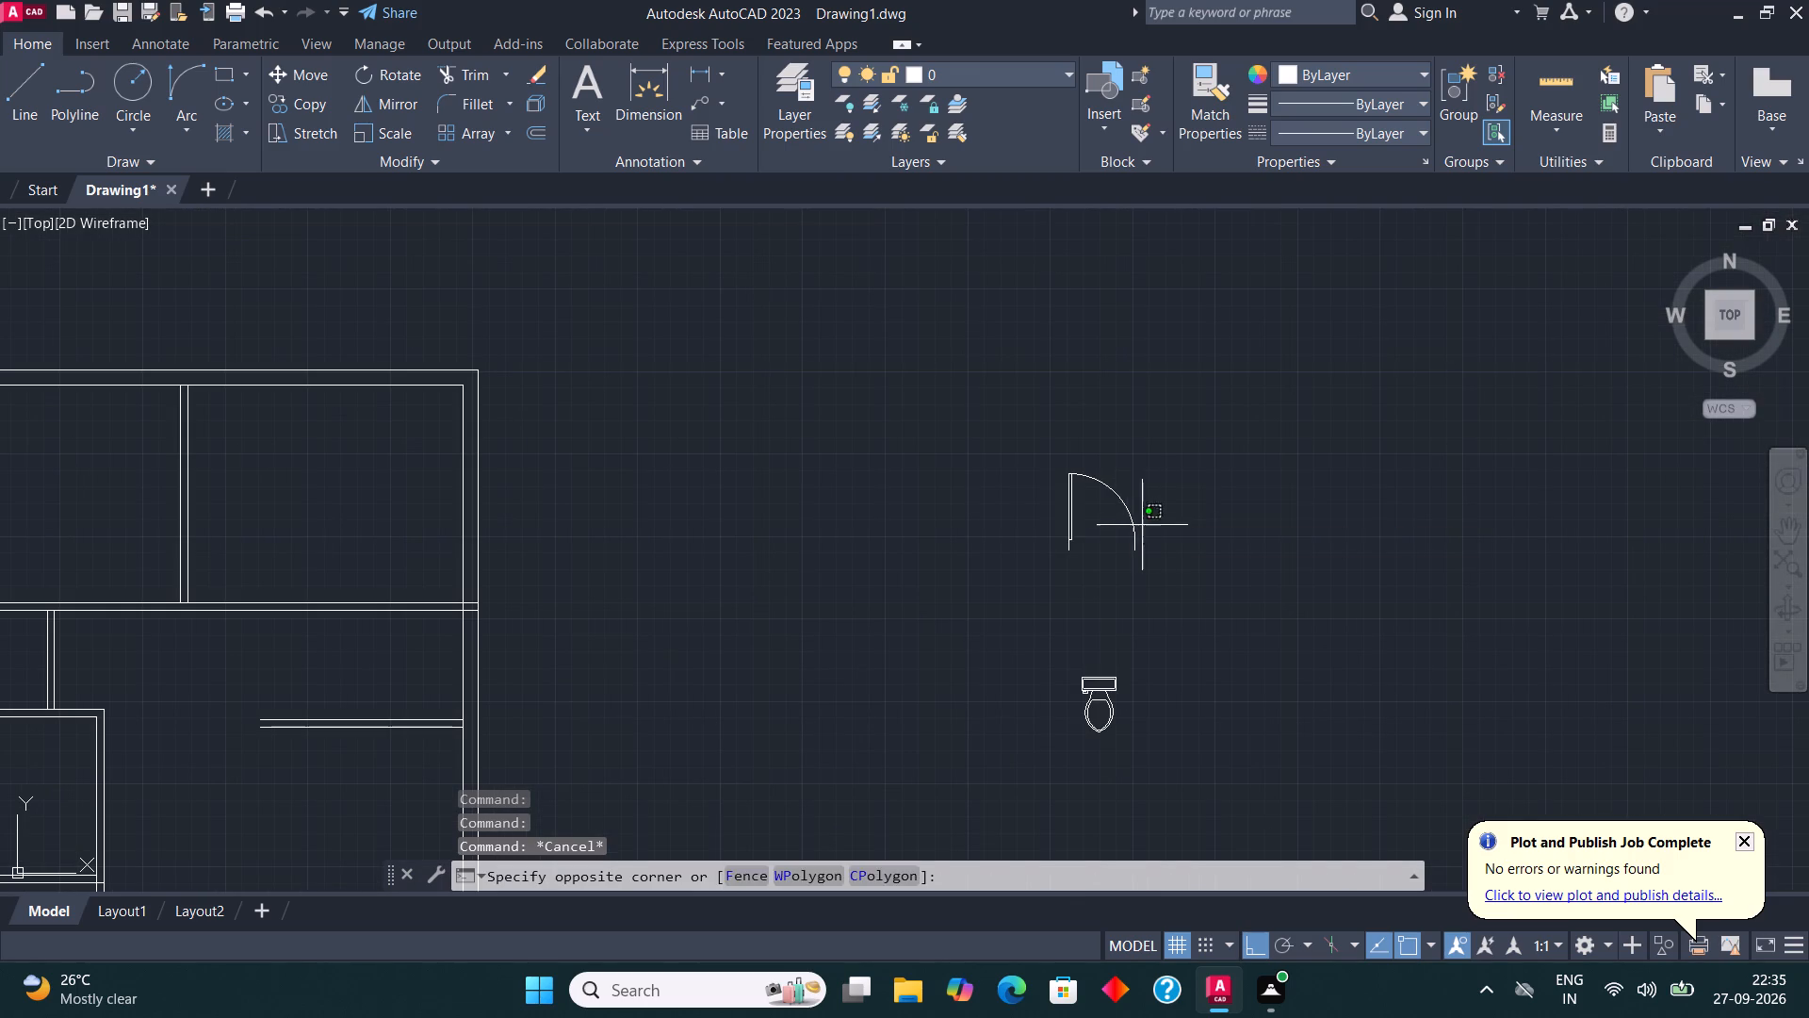
{"action": "left_click", "coordinate": [1006, 488]}
{"action": "left_click", "coordinate": [373, 105]}
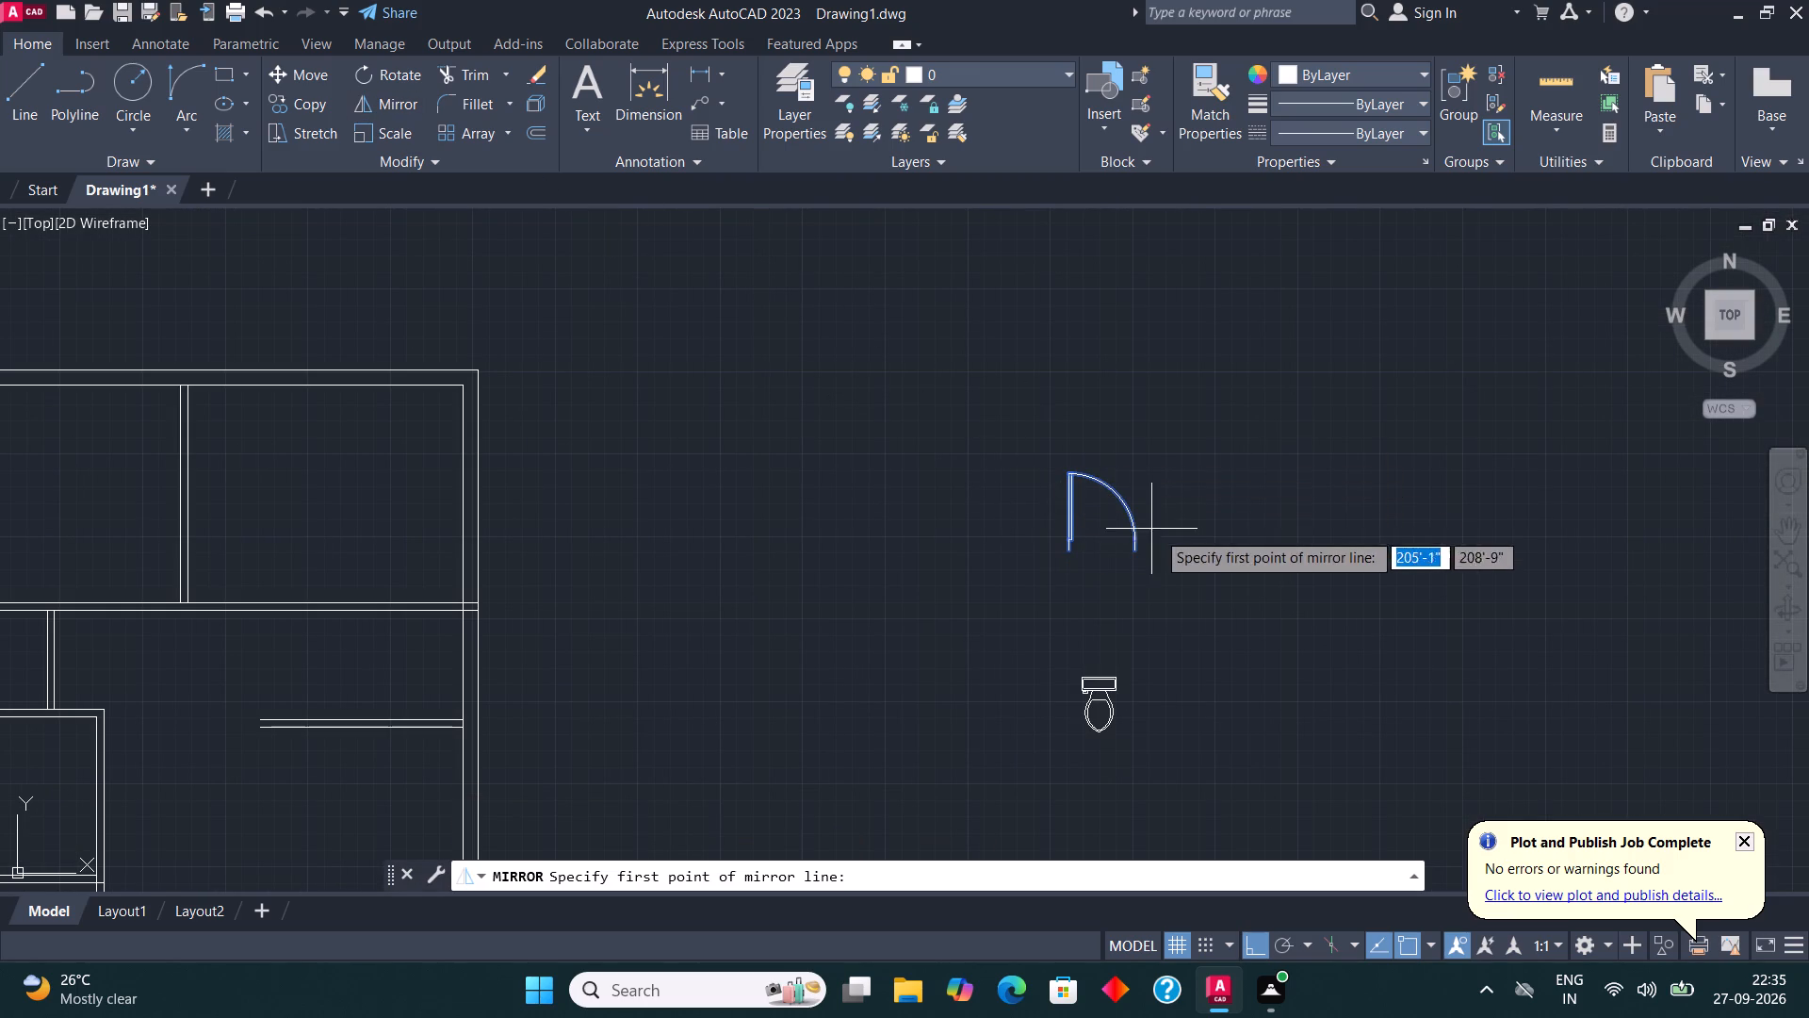
{"action": "left_click", "coordinate": [1181, 519]}
{"action": "left_click", "coordinate": [1176, 574]}
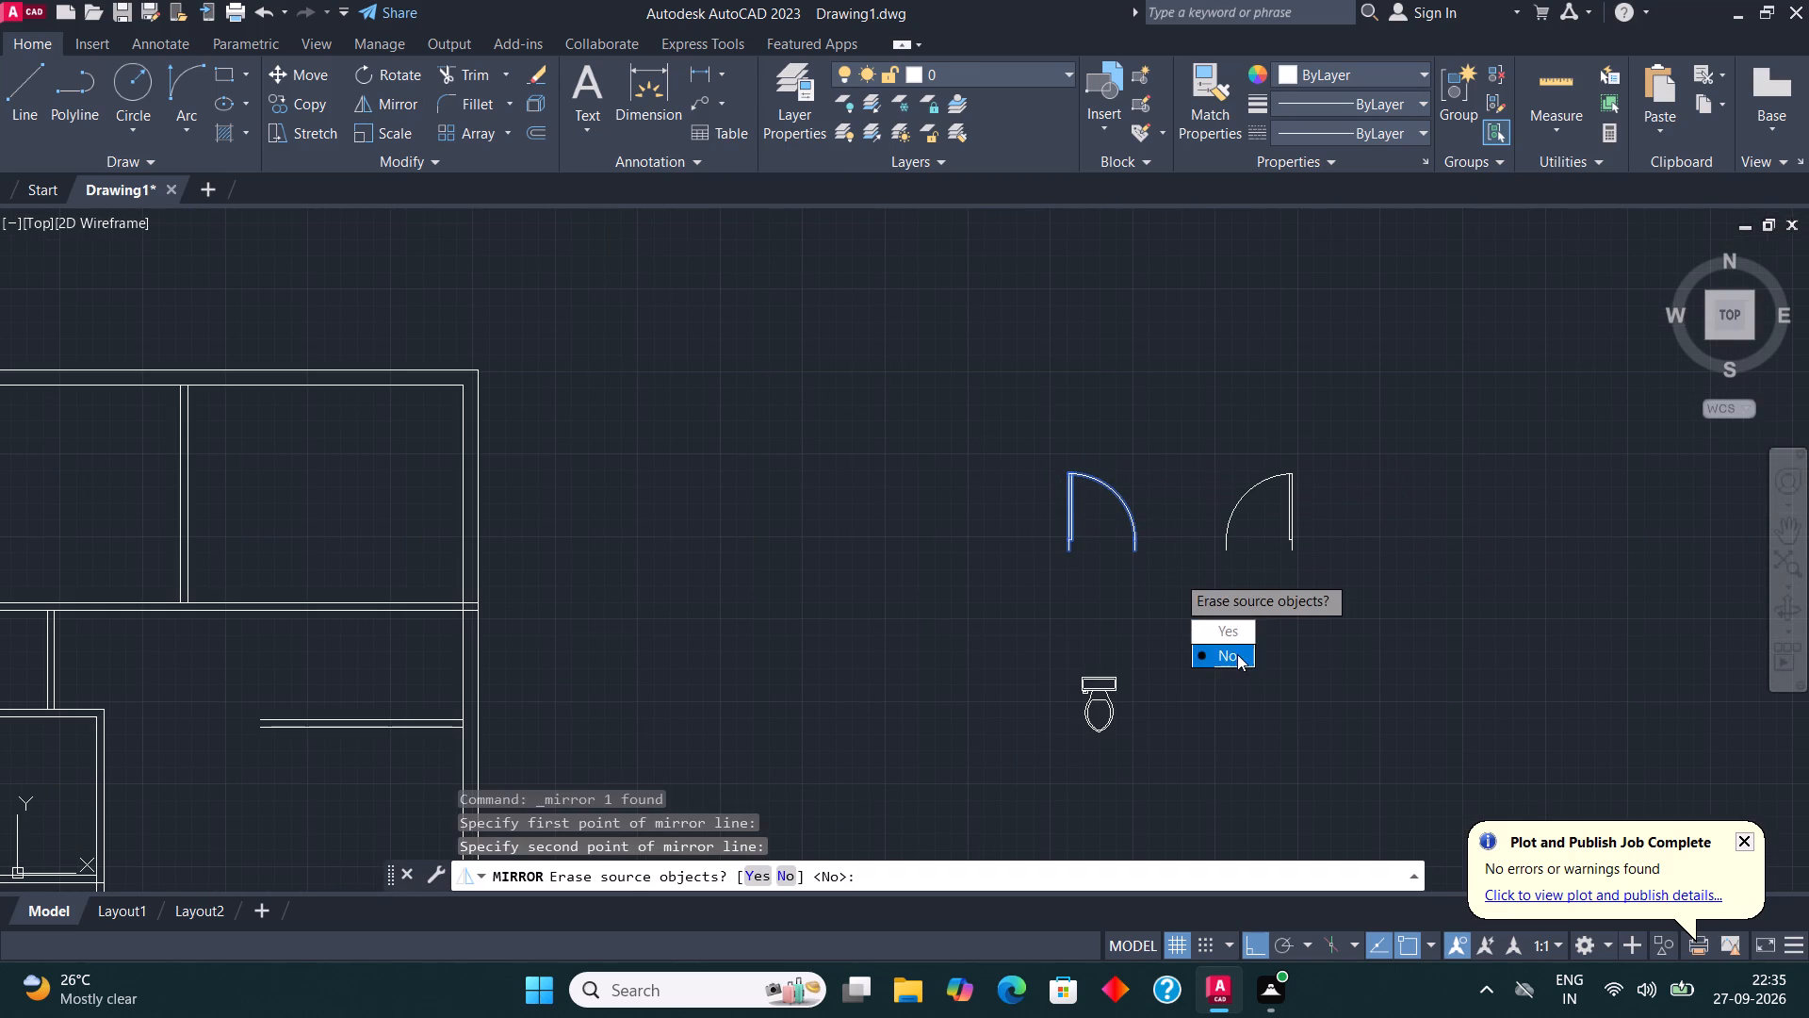
{"action": "left_click_drag", "start_coordinate": [1237, 654], "coordinate": [1176, 574]}
Mirror the pair of doors about a horizontal line just below them, keeping the originals.
{"action": "left_click", "coordinate": [1247, 506]}
{"action": "left_click", "coordinate": [1039, 443]}
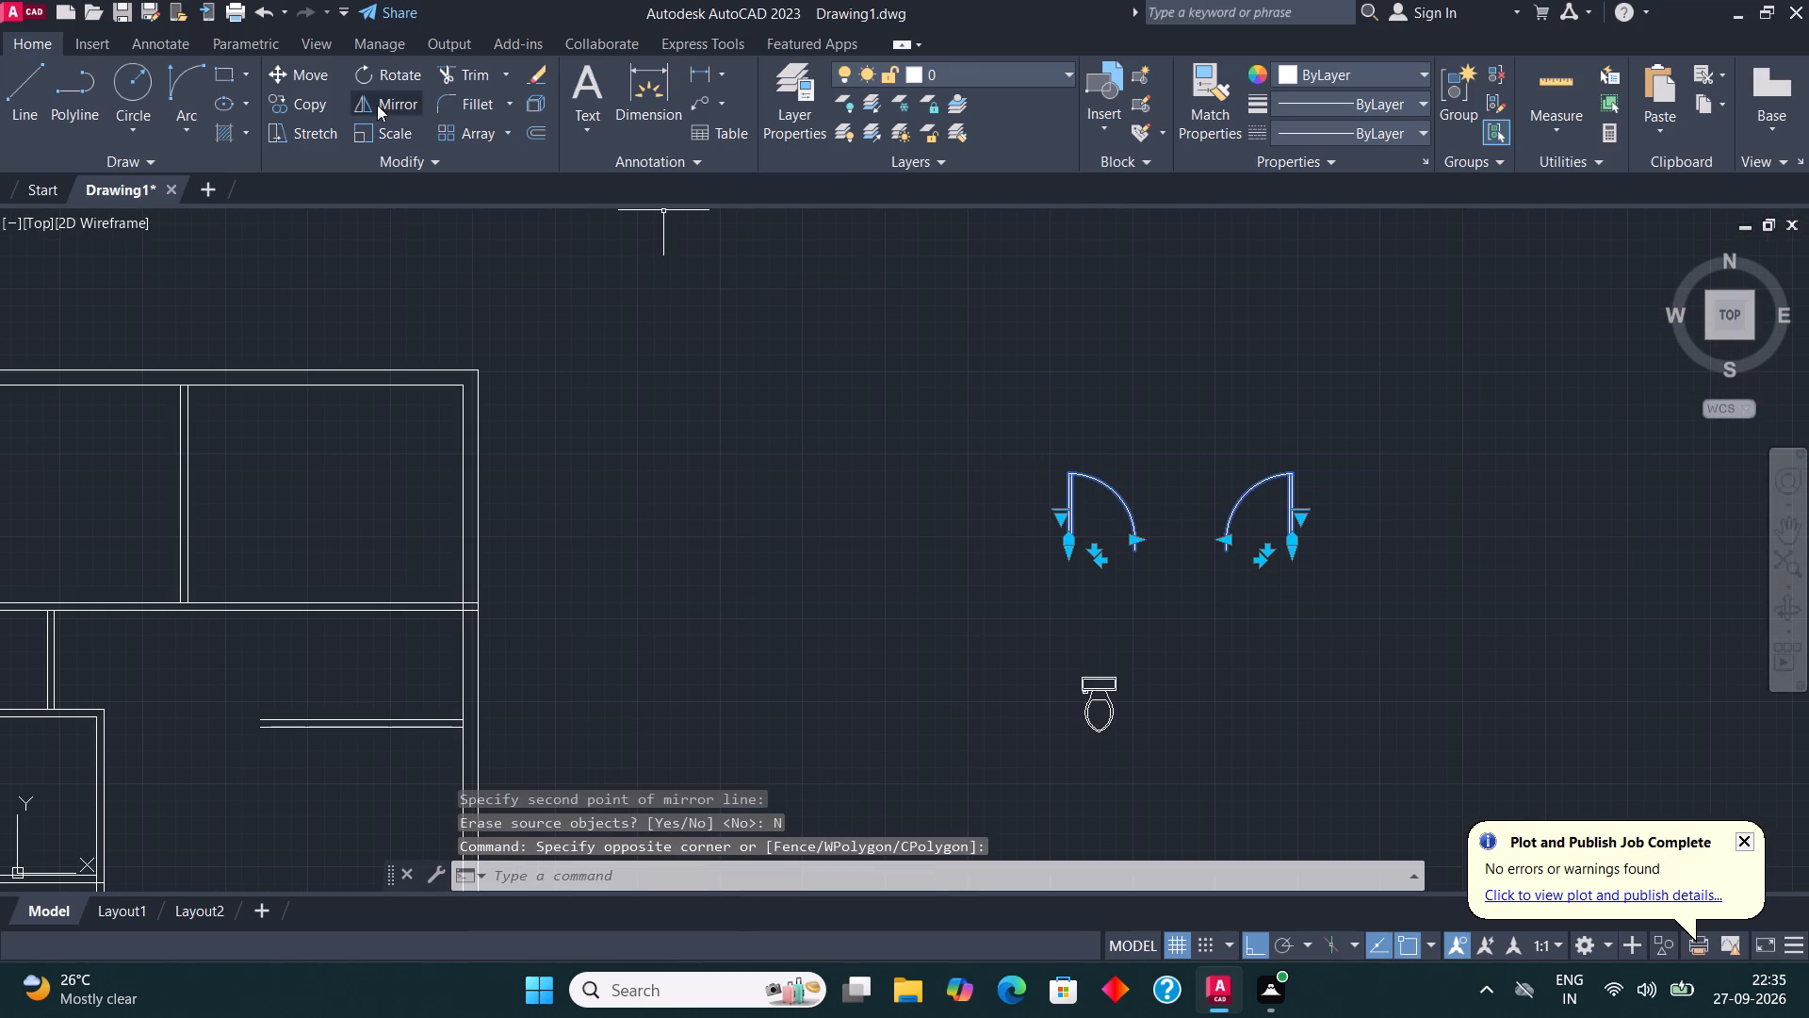
{"action": "left_click", "coordinate": [401, 100]}
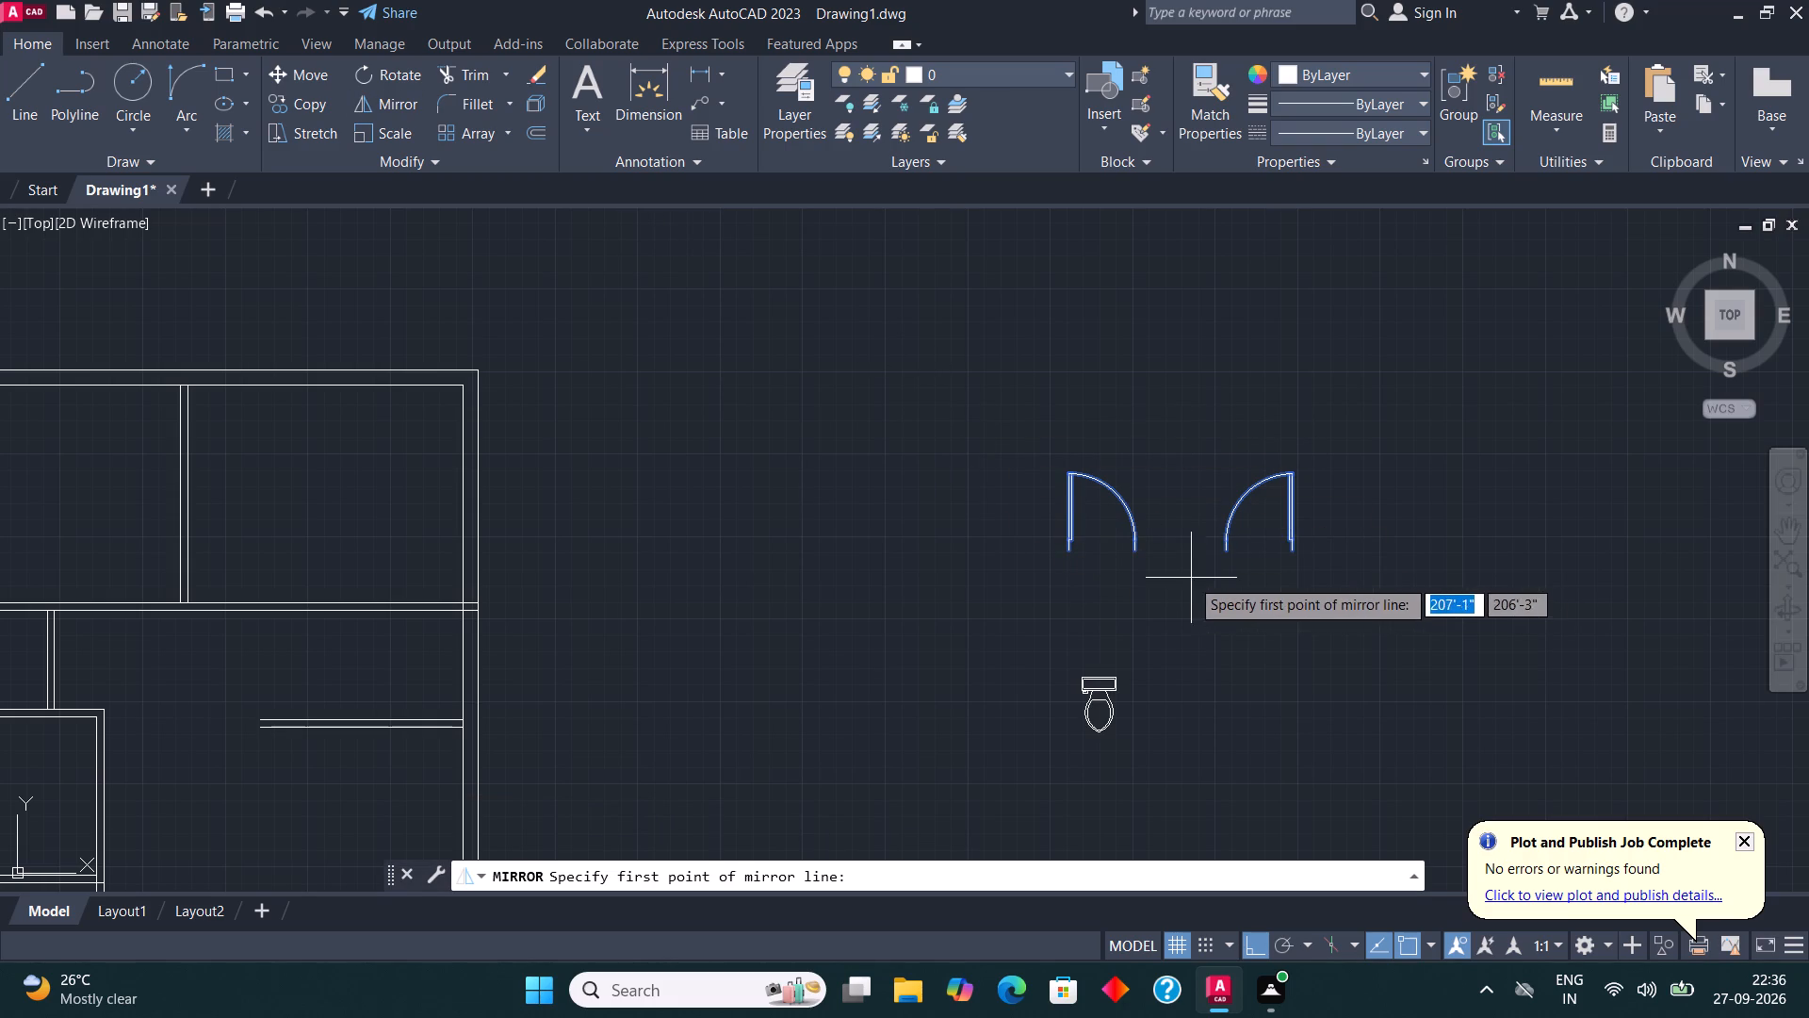
{"action": "left_click", "coordinate": [1177, 566]}
{"action": "left_click", "coordinate": [986, 470]}
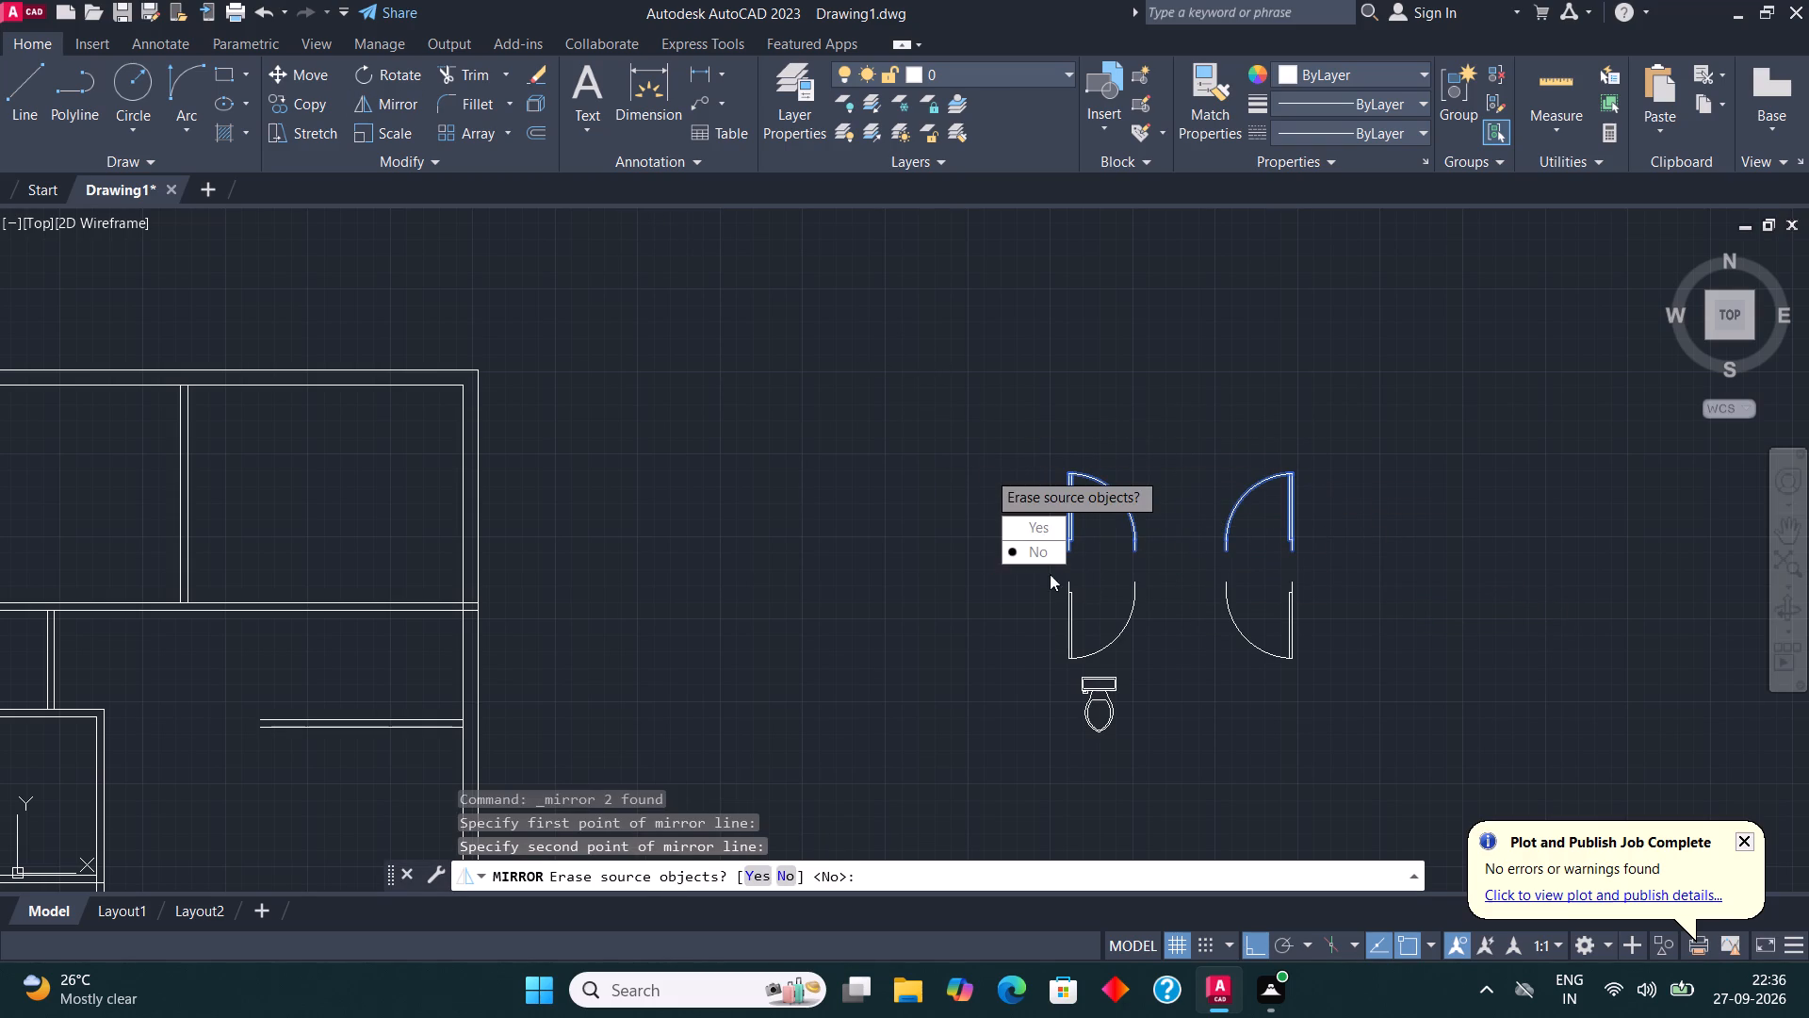
{"action": "left_click_drag", "start_coordinate": [1050, 553], "coordinate": [986, 470]}
Copy the original door block about 18'-7" straight up into the empty area above the door set.
{"action": "left_click_drag", "start_coordinate": [1098, 522], "coordinate": [1096, 514]}
{"action": "left_click", "coordinate": [1004, 402]}
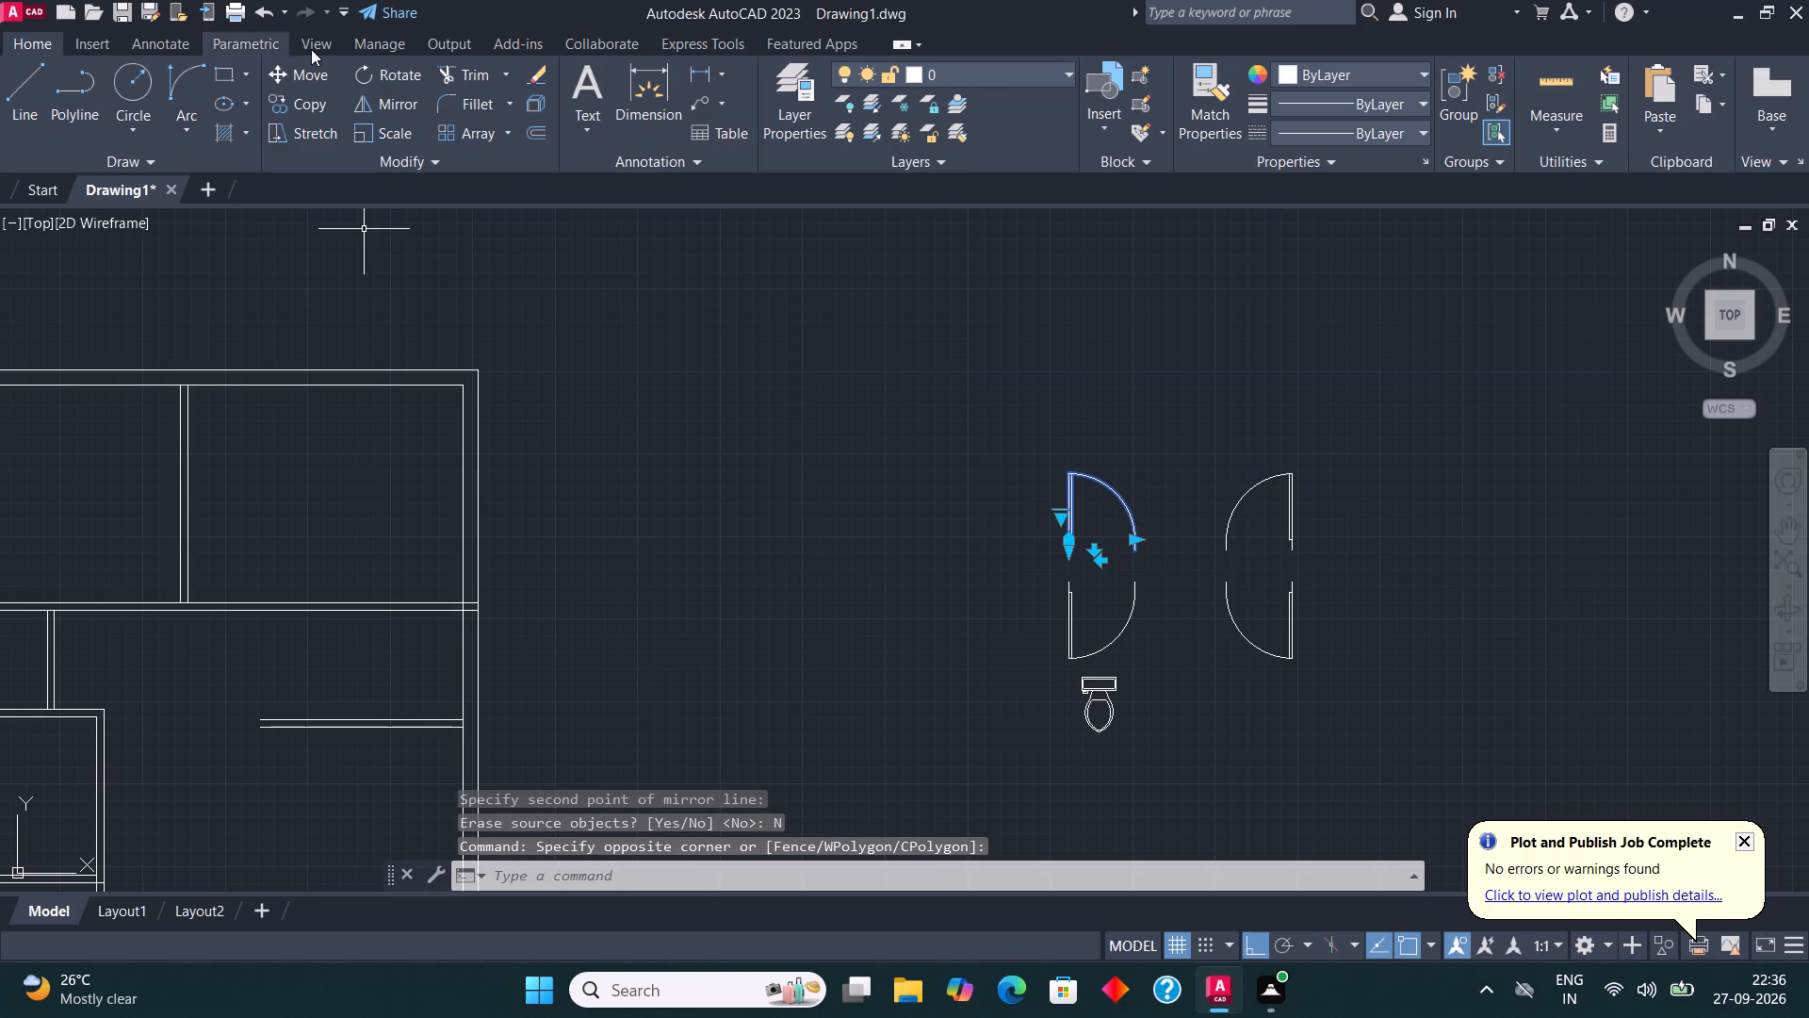
{"action": "left_click", "coordinate": [309, 94]}
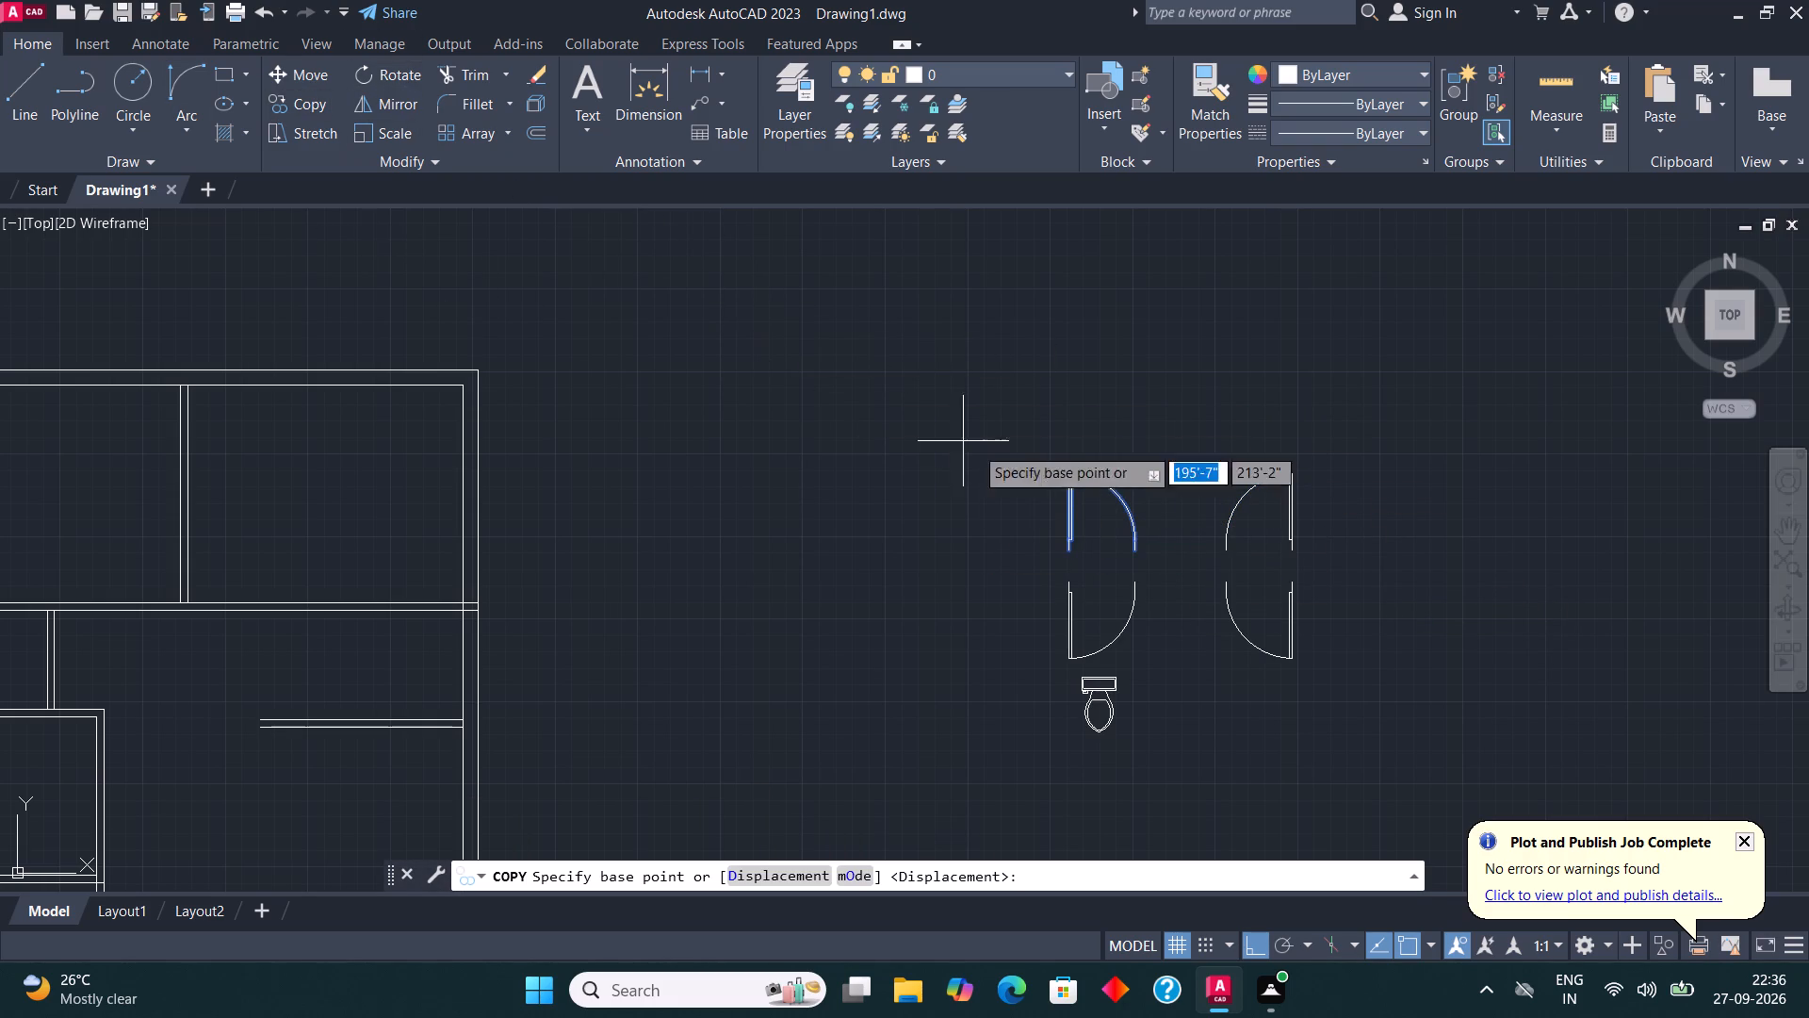
{"action": "left_click", "coordinate": [1064, 497]}
{"action": "scroll", "coordinate": [970, 542], "scroll_direction": "down", "scroll_amount": 2}
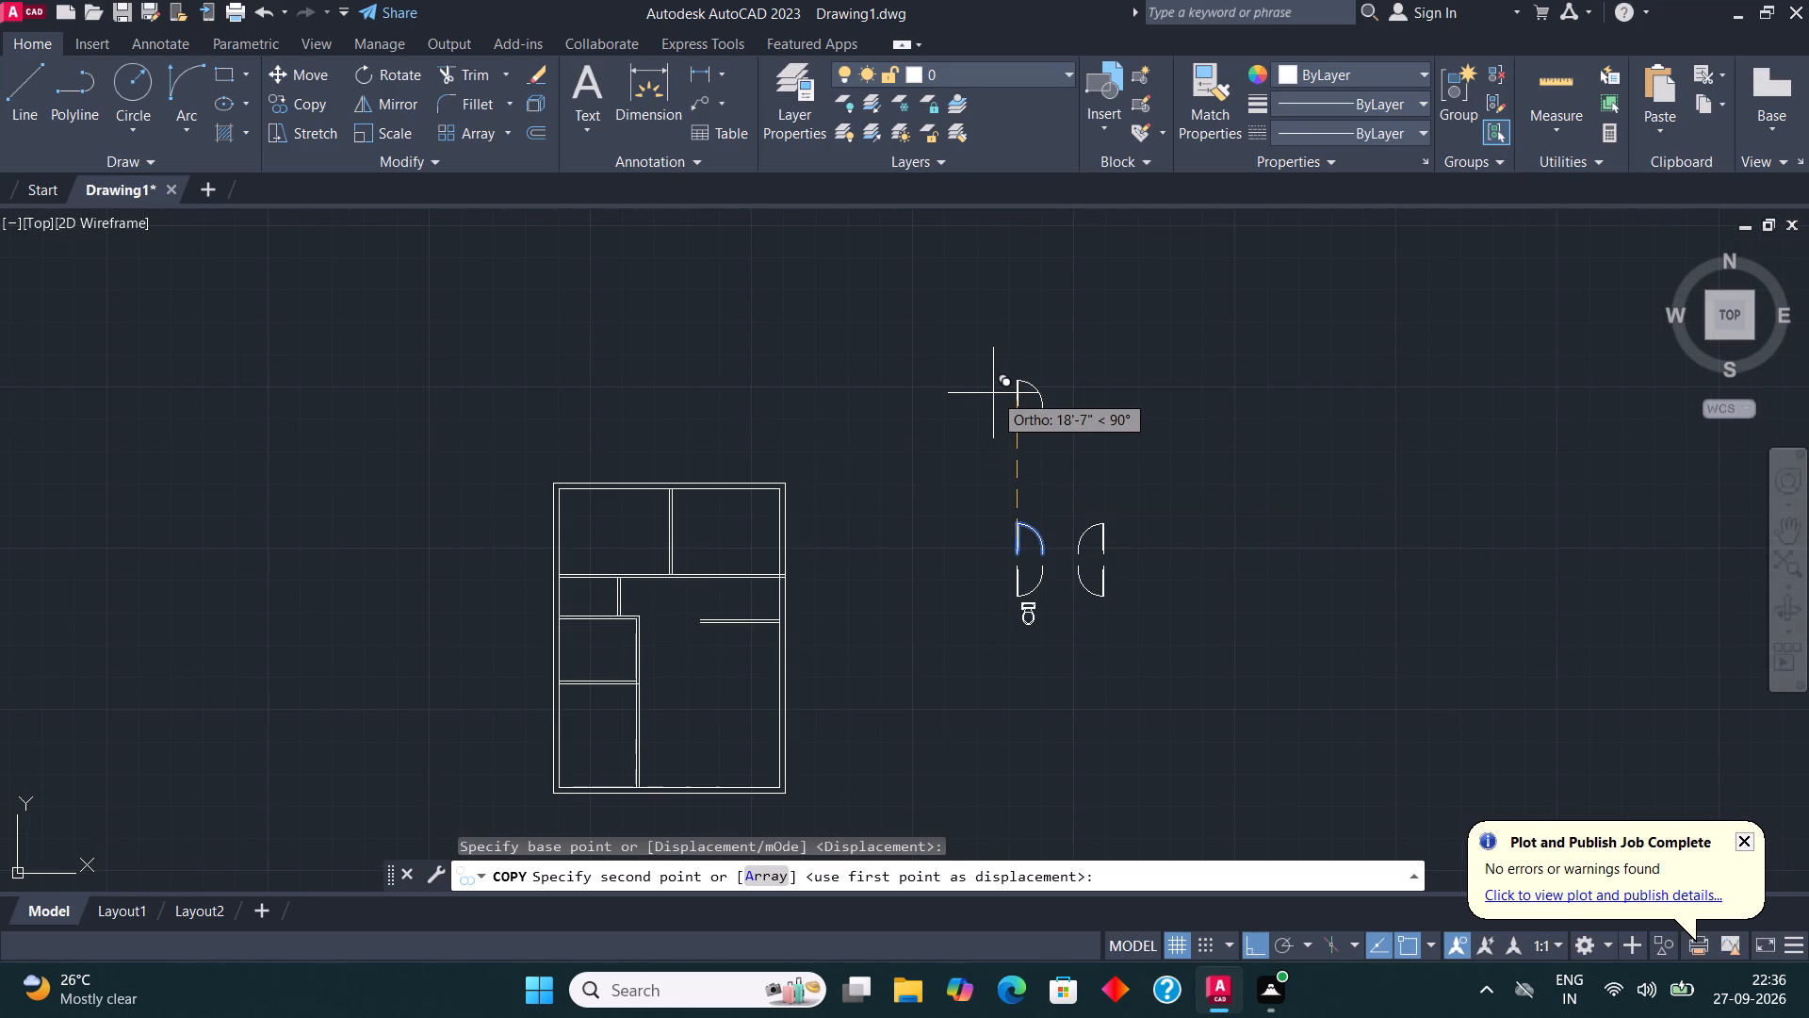
{"action": "left_click", "coordinate": [993, 393]}
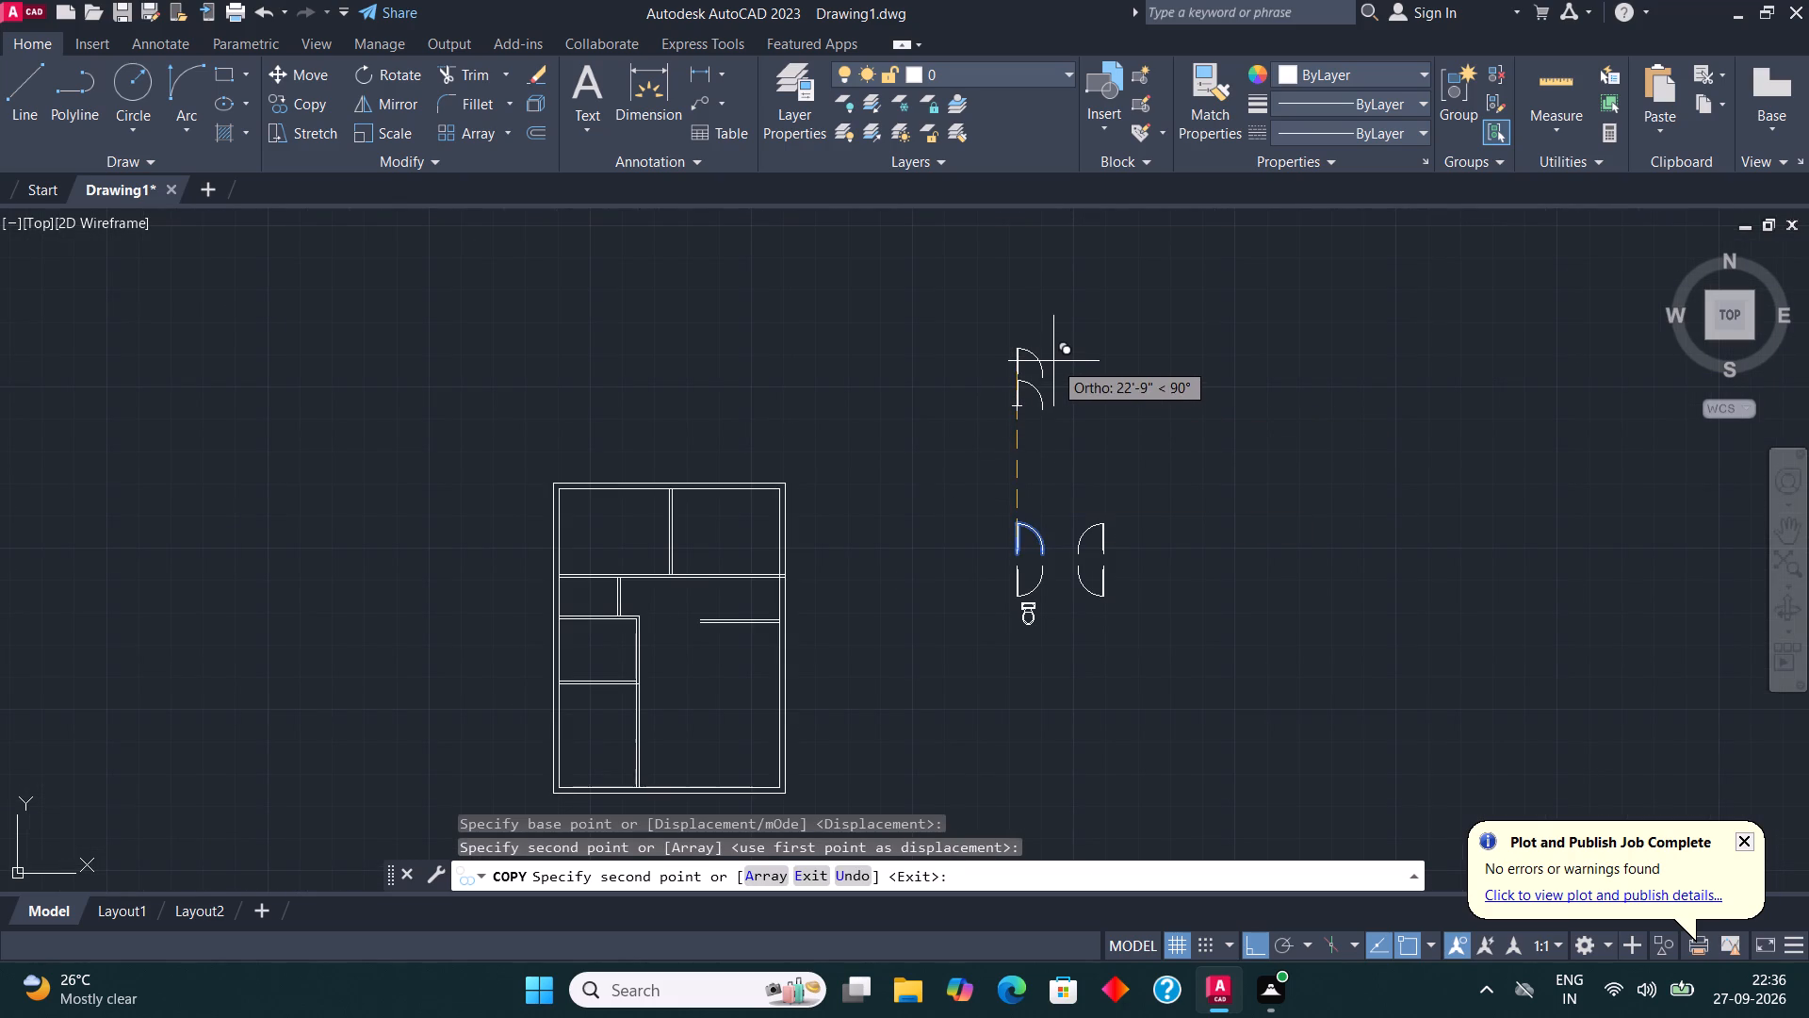
{"action": "key", "text": "Escape"}
Rotate the copied door above the set 90° counterclockwise so its leaf lies horizontal.
{"action": "scroll", "coordinate": [1046, 379], "scroll_direction": "up", "scroll_amount": 1}
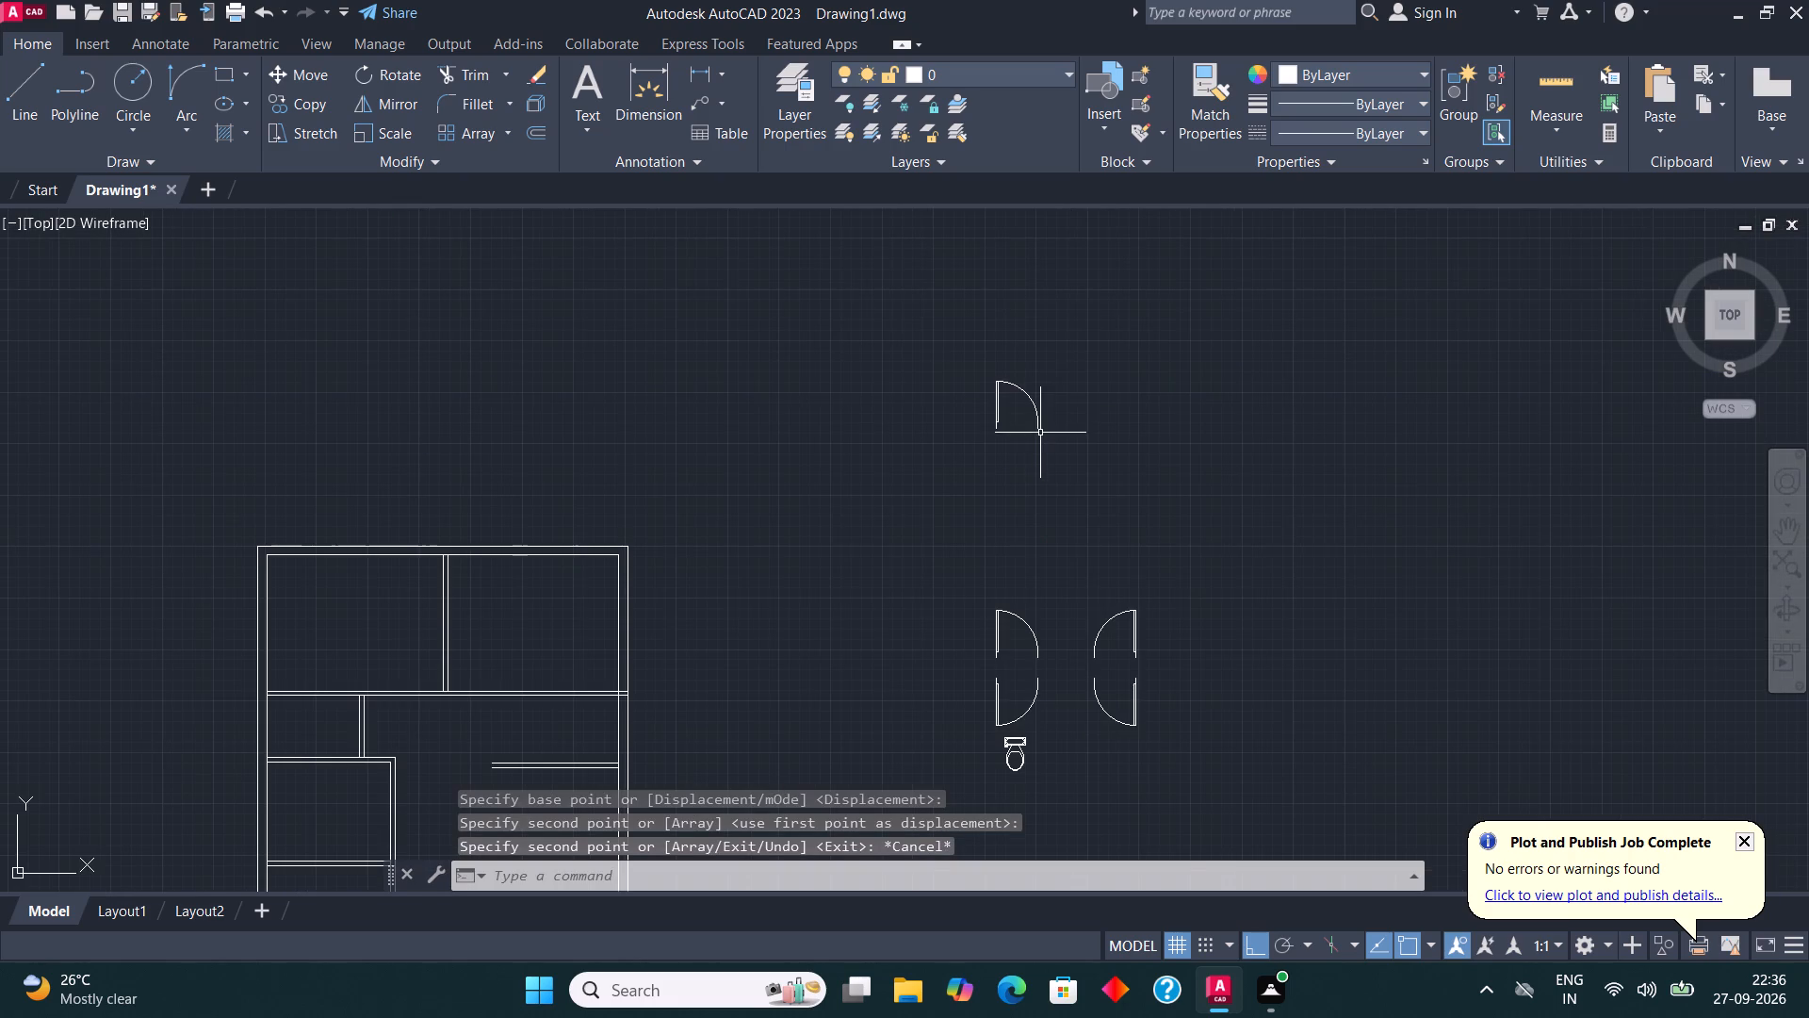
{"action": "left_click", "coordinate": [1038, 427]}
{"action": "left_click", "coordinate": [401, 74]}
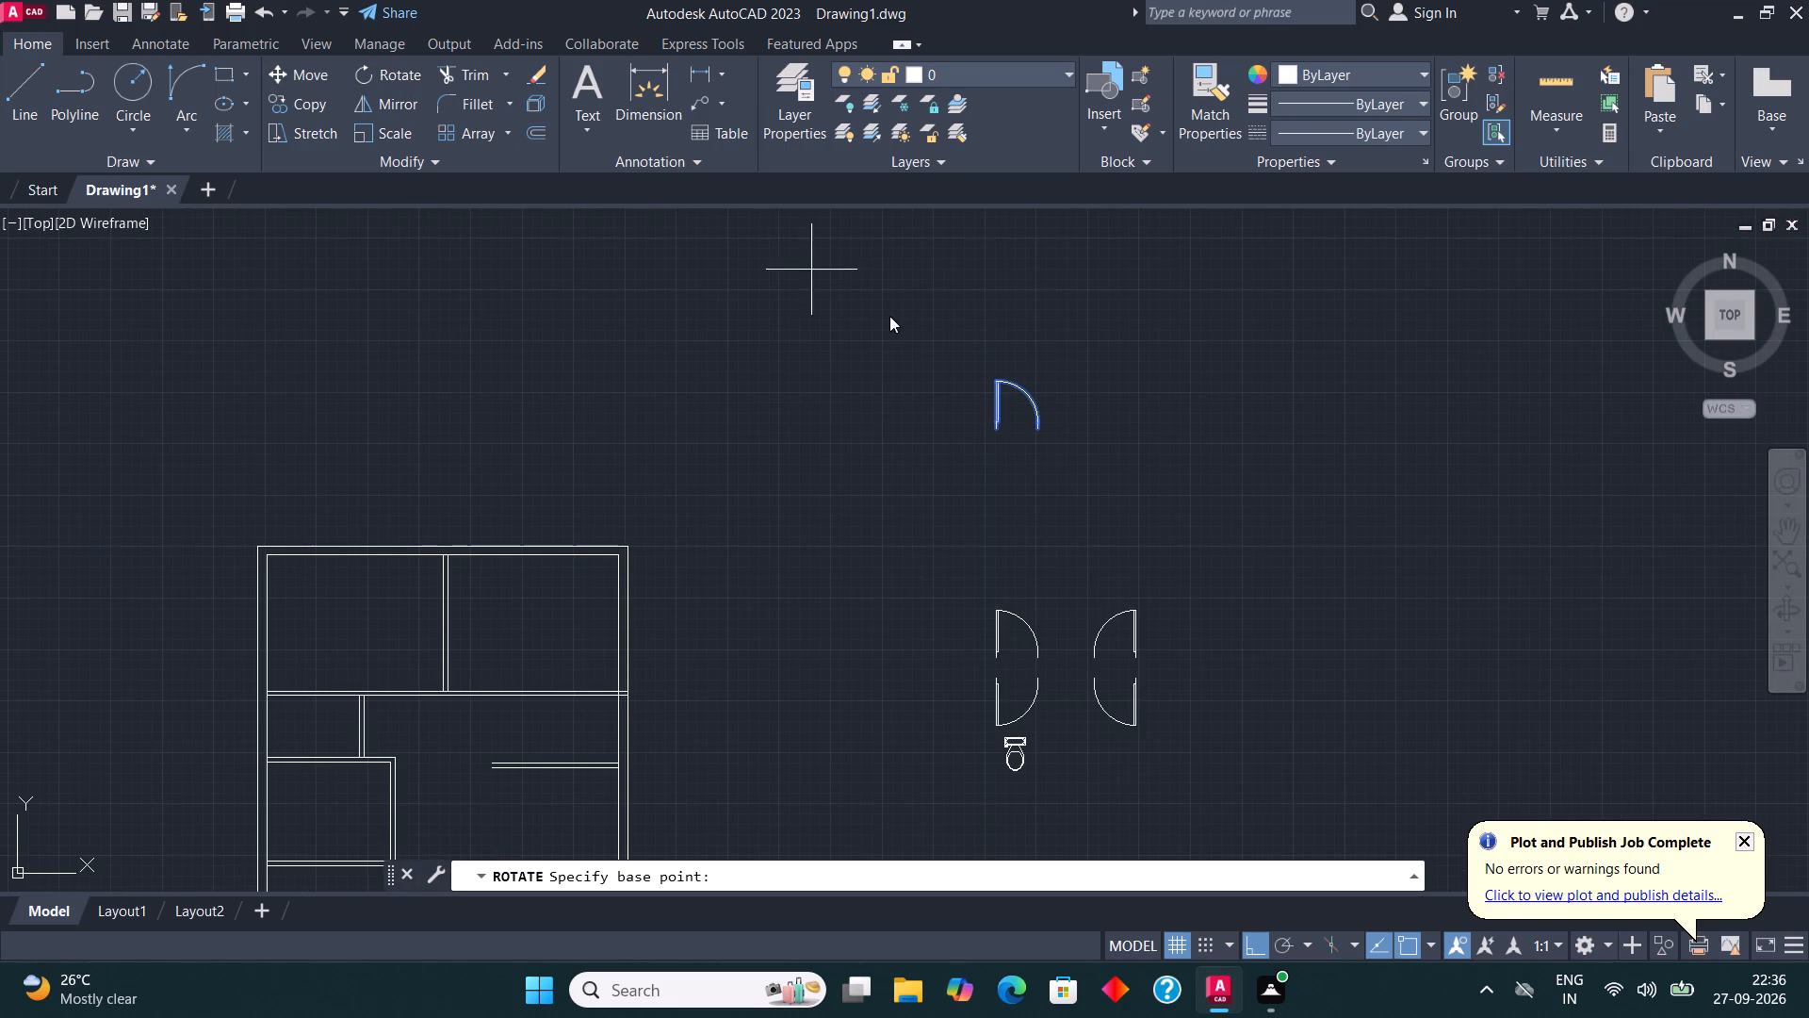
{"action": "left_click", "coordinate": [1022, 415]}
{"action": "left_click", "coordinate": [963, 322]}
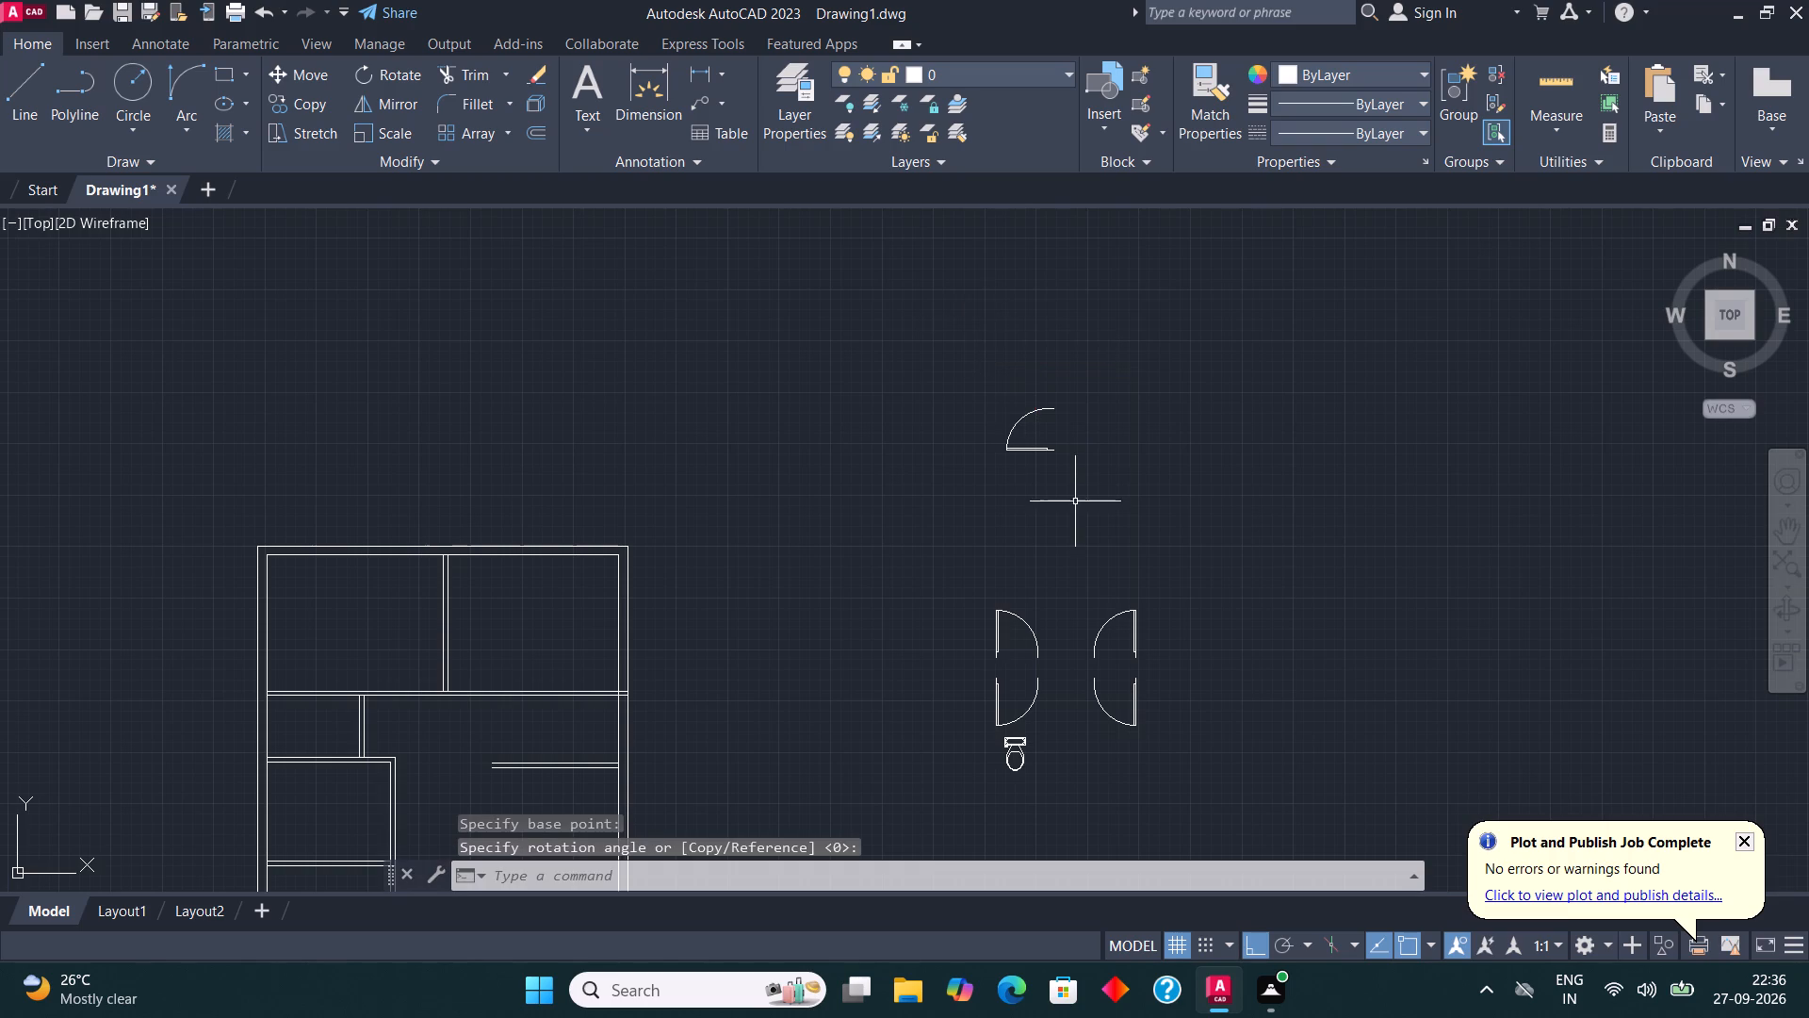
Mirror the rotated door about a horizontal line just above it, keeping the original.
{"action": "left_click_drag", "start_coordinate": [1075, 504], "coordinate": [1067, 494]}
{"action": "left_click", "coordinate": [964, 360]}
{"action": "left_click", "coordinate": [390, 107]}
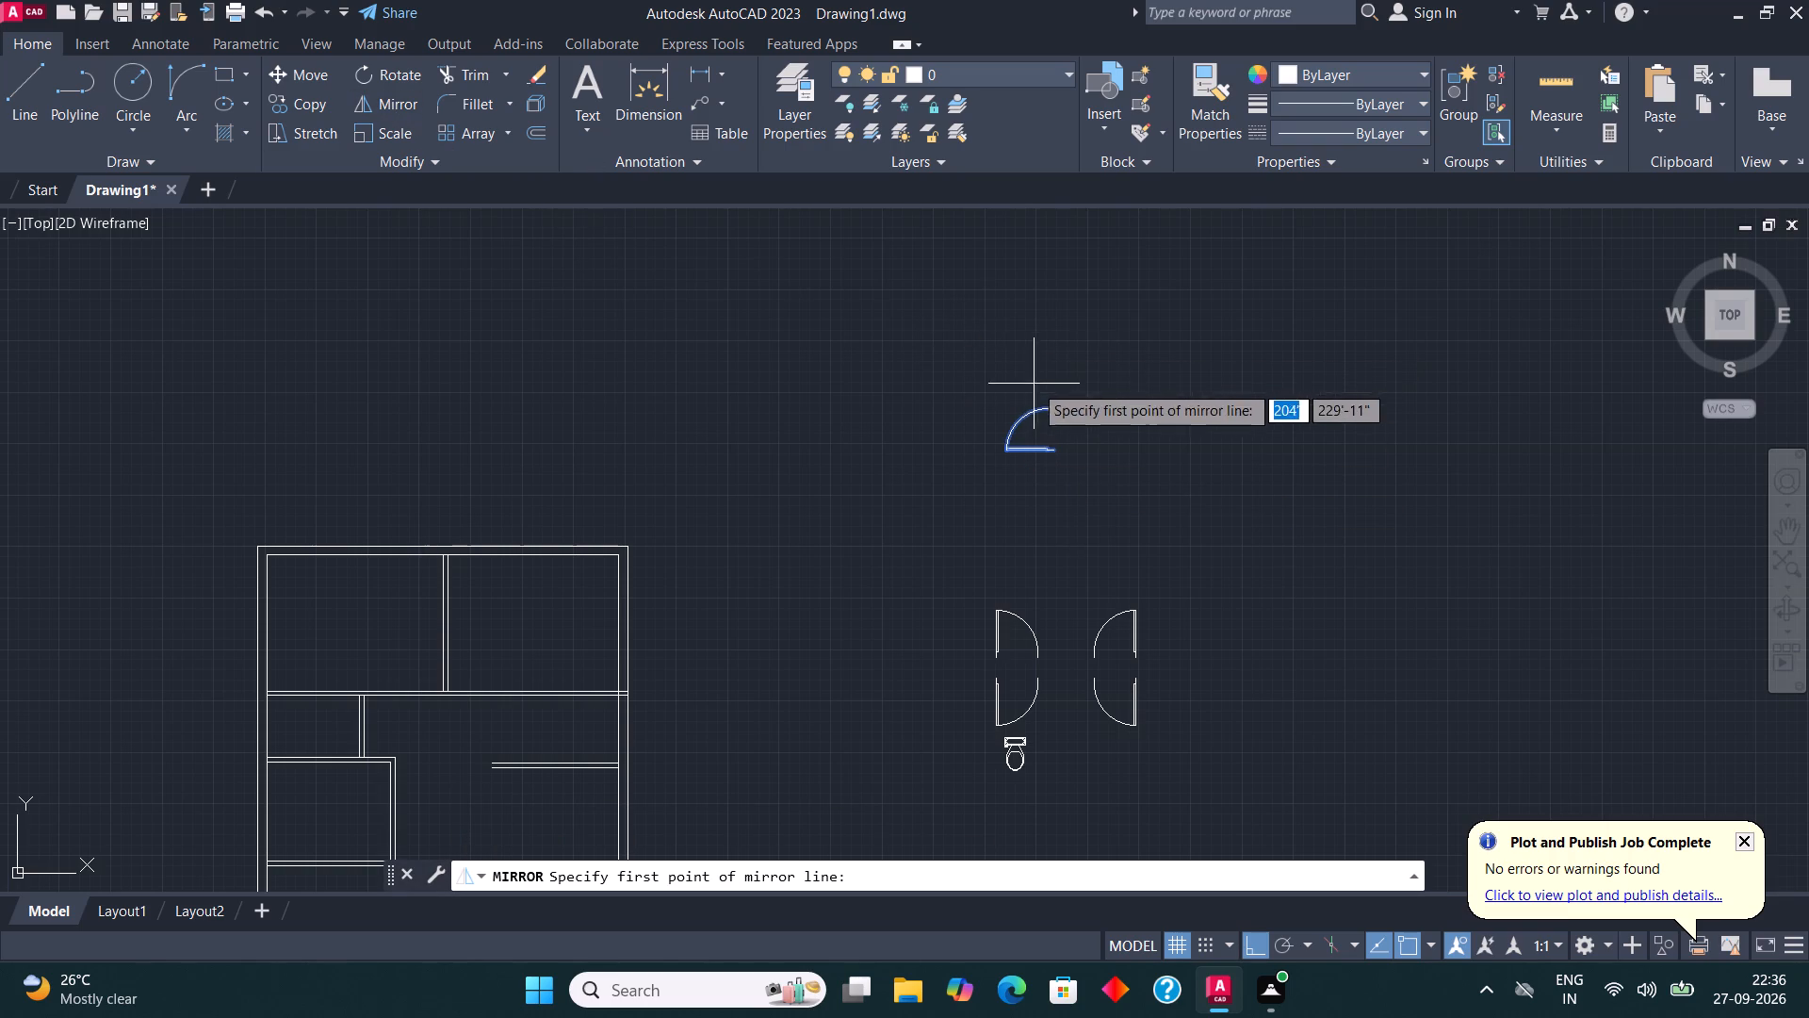
{"action": "left_click", "coordinate": [1034, 384]}
{"action": "left_click", "coordinate": [950, 321]}
{"action": "left_click_drag", "start_coordinate": [1011, 403], "coordinate": [950, 320]}
Mirror the two horizontal-leaf doors about a vertical line on their open side, keeping the originals.
{"action": "left_click", "coordinate": [1064, 427]}
{"action": "left_click", "coordinate": [1010, 308]}
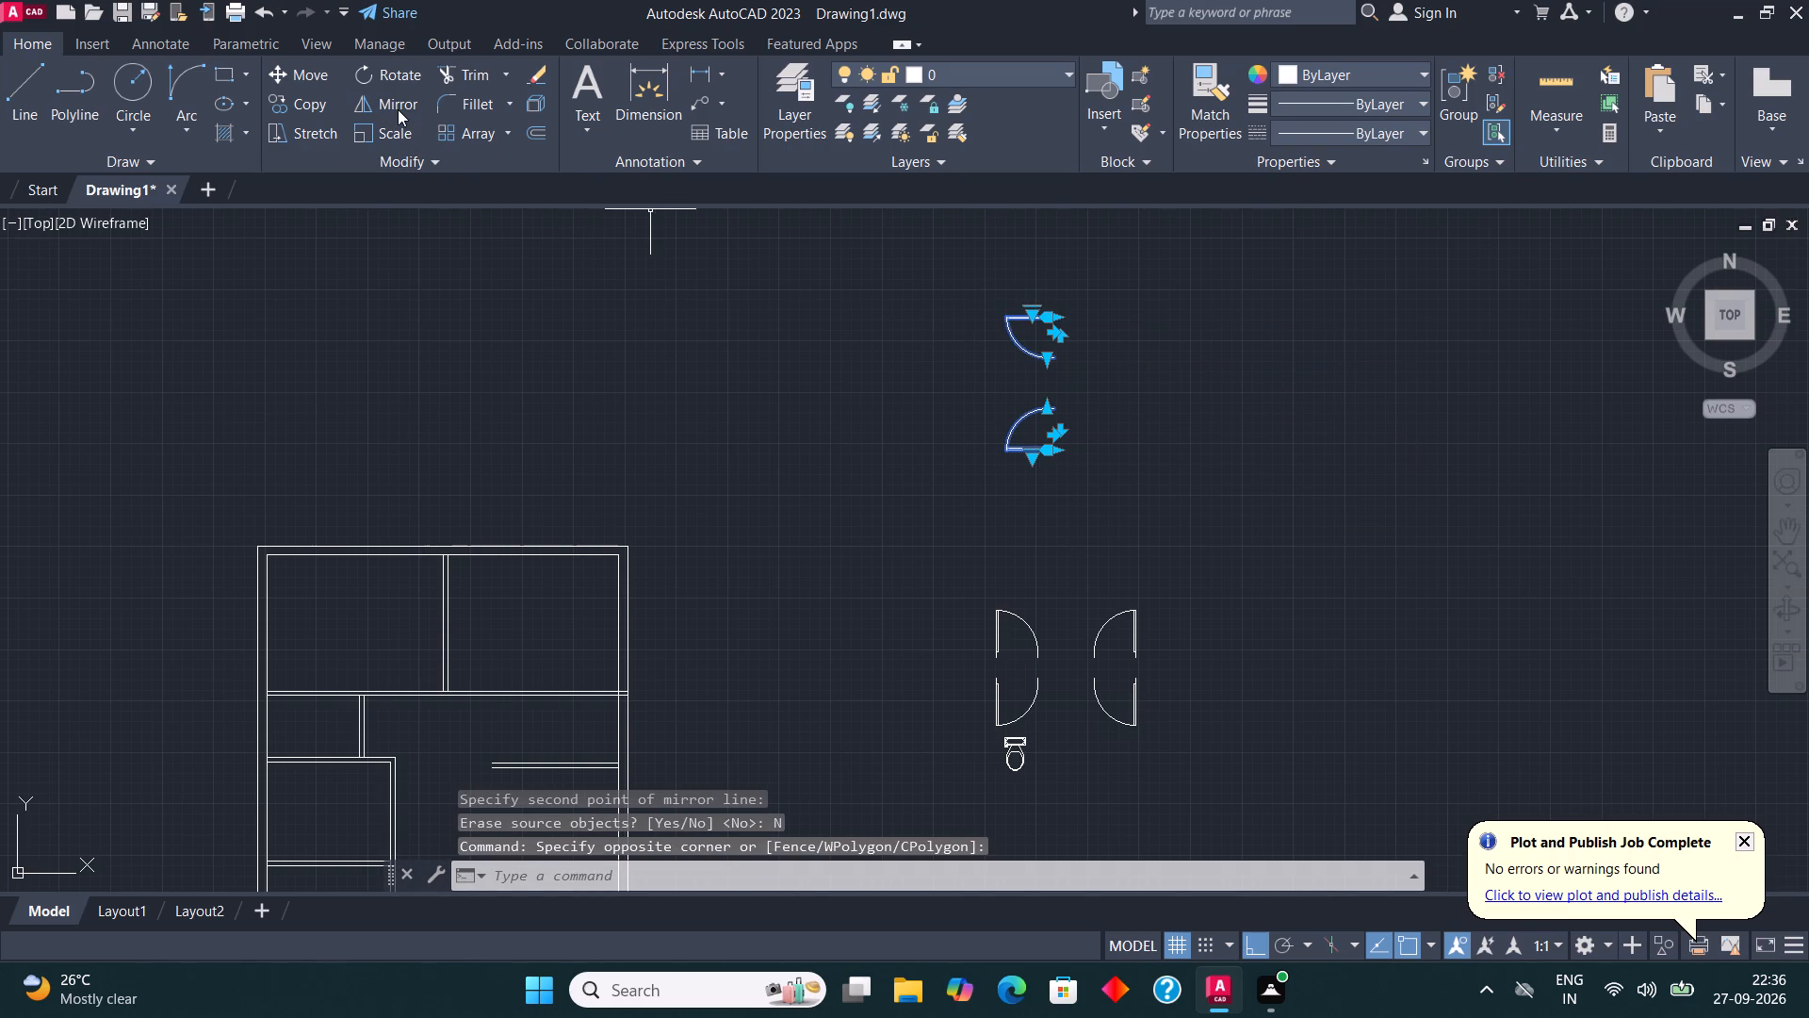
{"action": "left_click", "coordinate": [397, 107]}
{"action": "left_click", "coordinate": [1106, 383]}
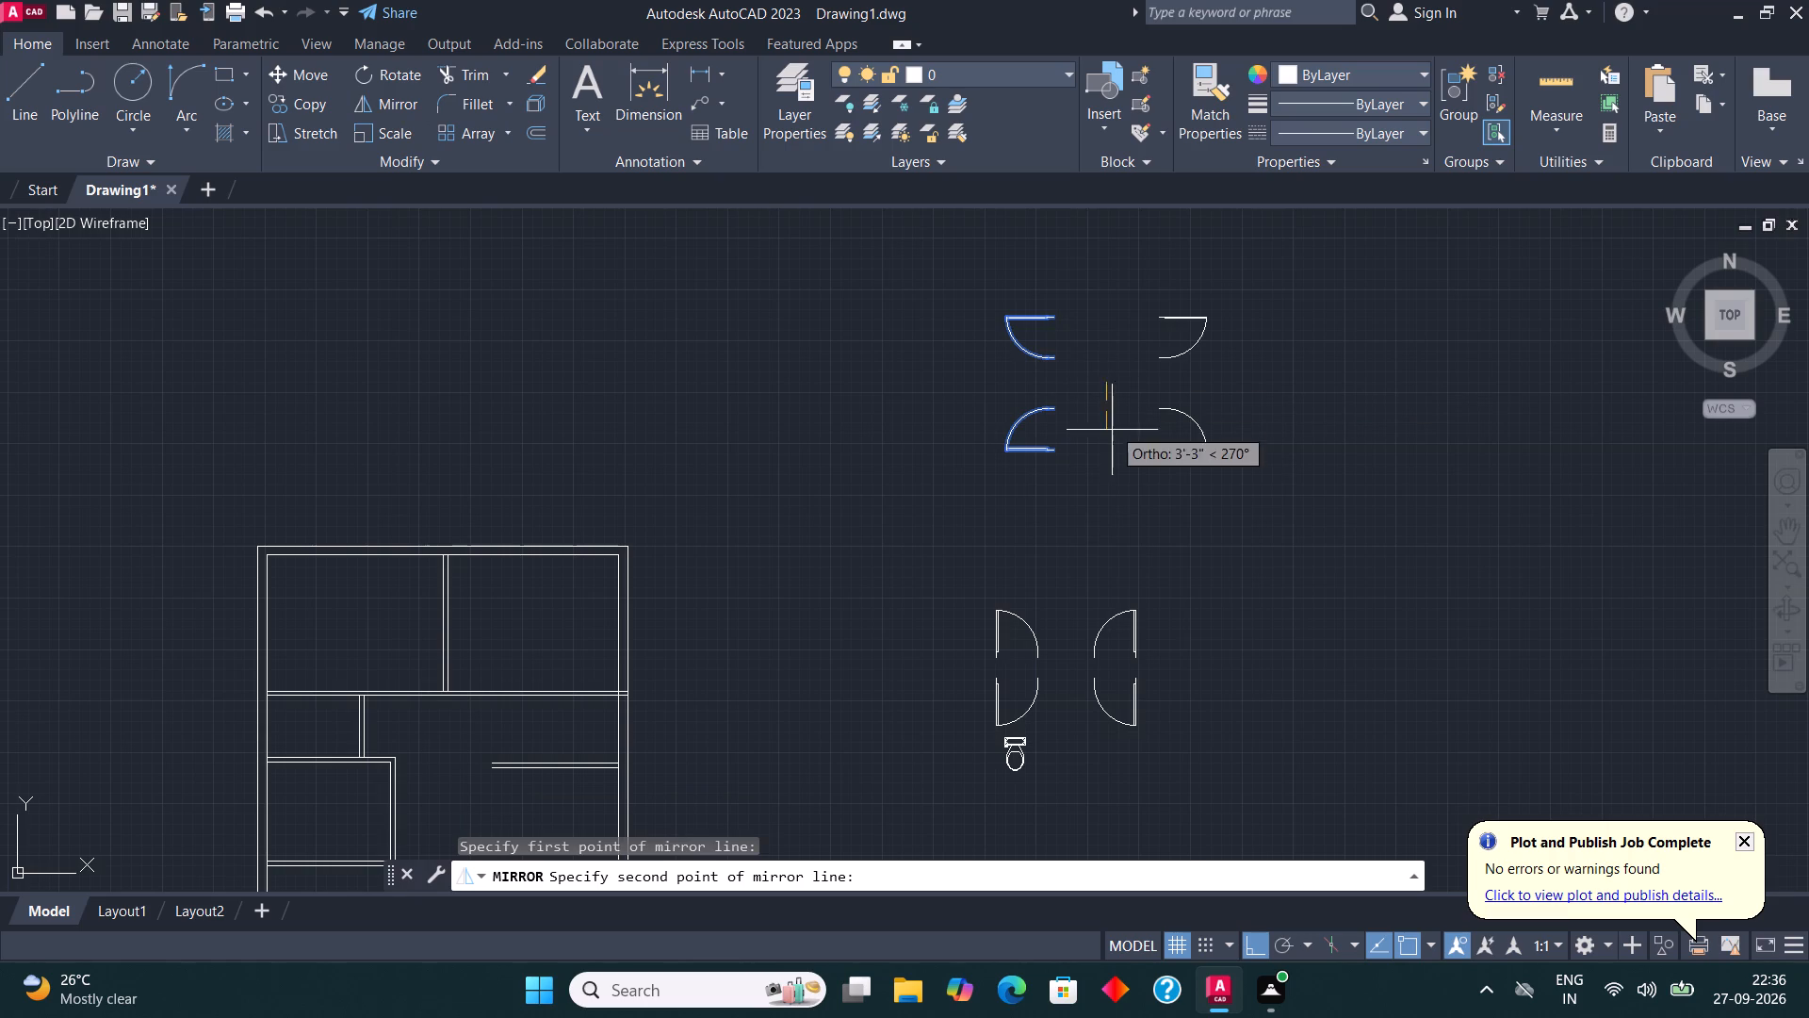
{"action": "left_click", "coordinate": [1098, 463]}
{"action": "left_click_drag", "start_coordinate": [1121, 543], "coordinate": [1098, 463]}
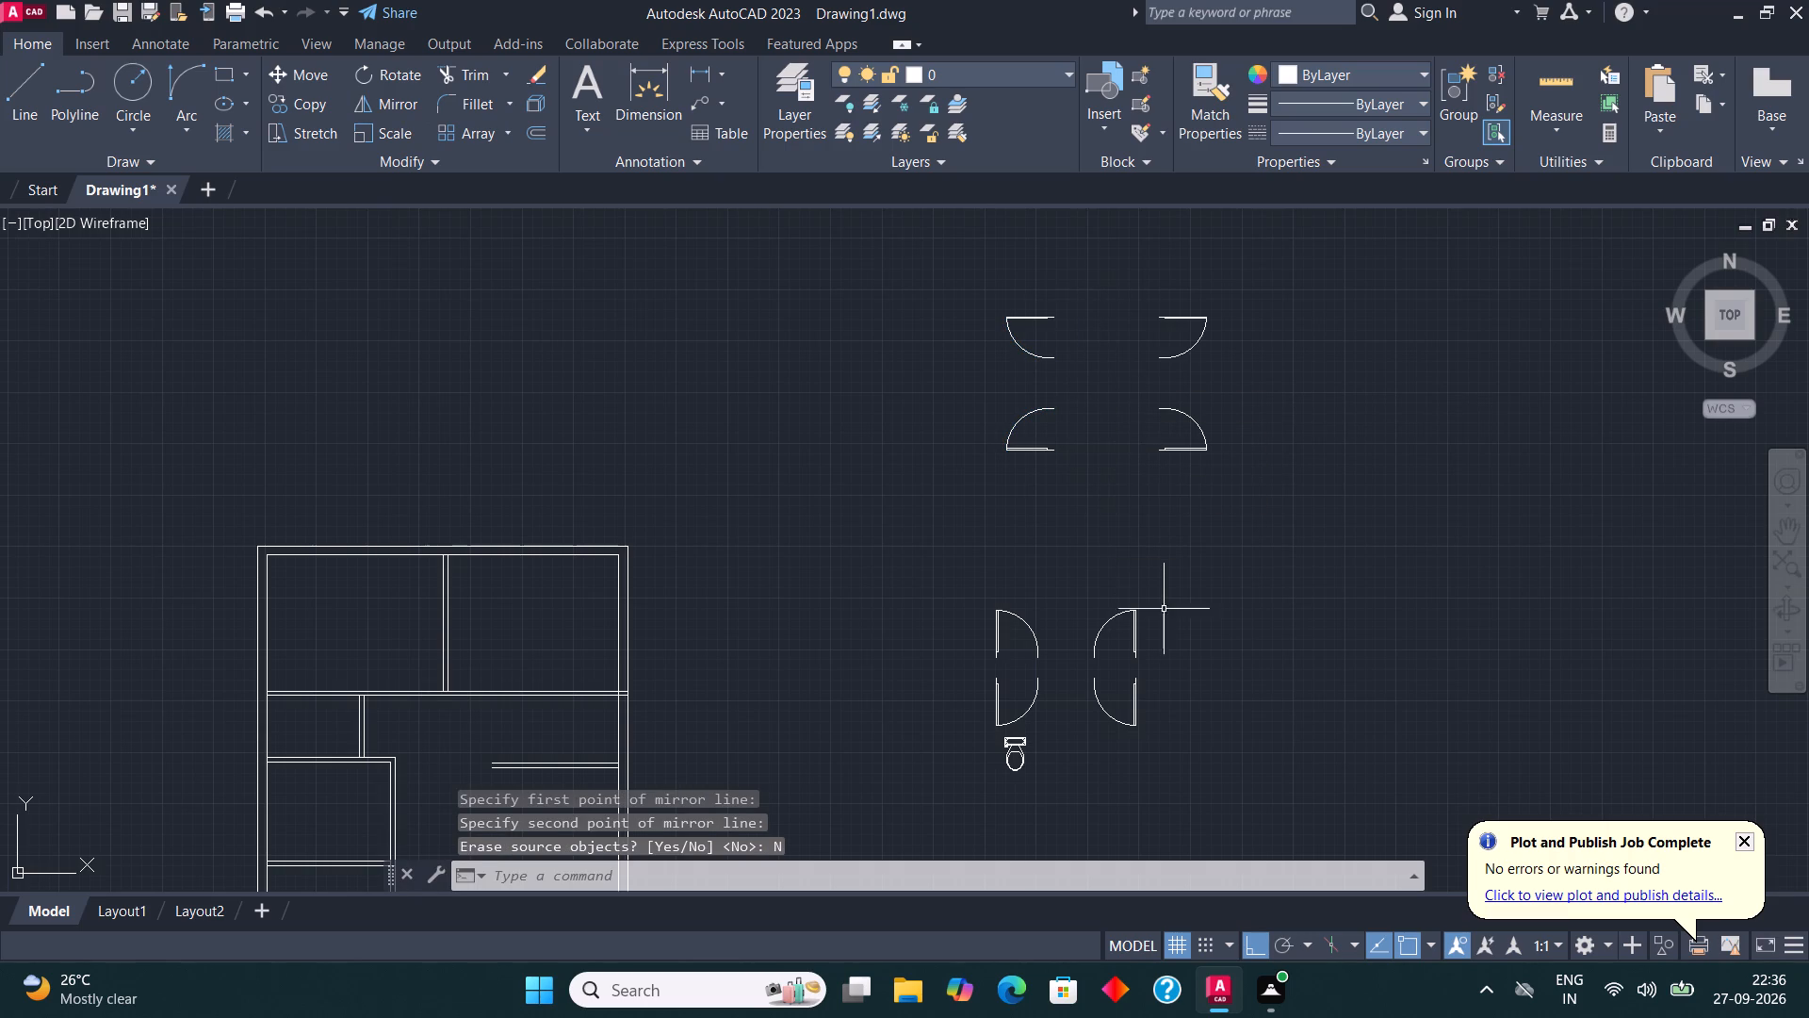
Copy the left-swinging upright door into the top-left room's bottom wall, hinged just beside the central partition.
{"action": "left_click", "coordinate": [1139, 639]}
{"action": "left_click", "coordinate": [1126, 626]}
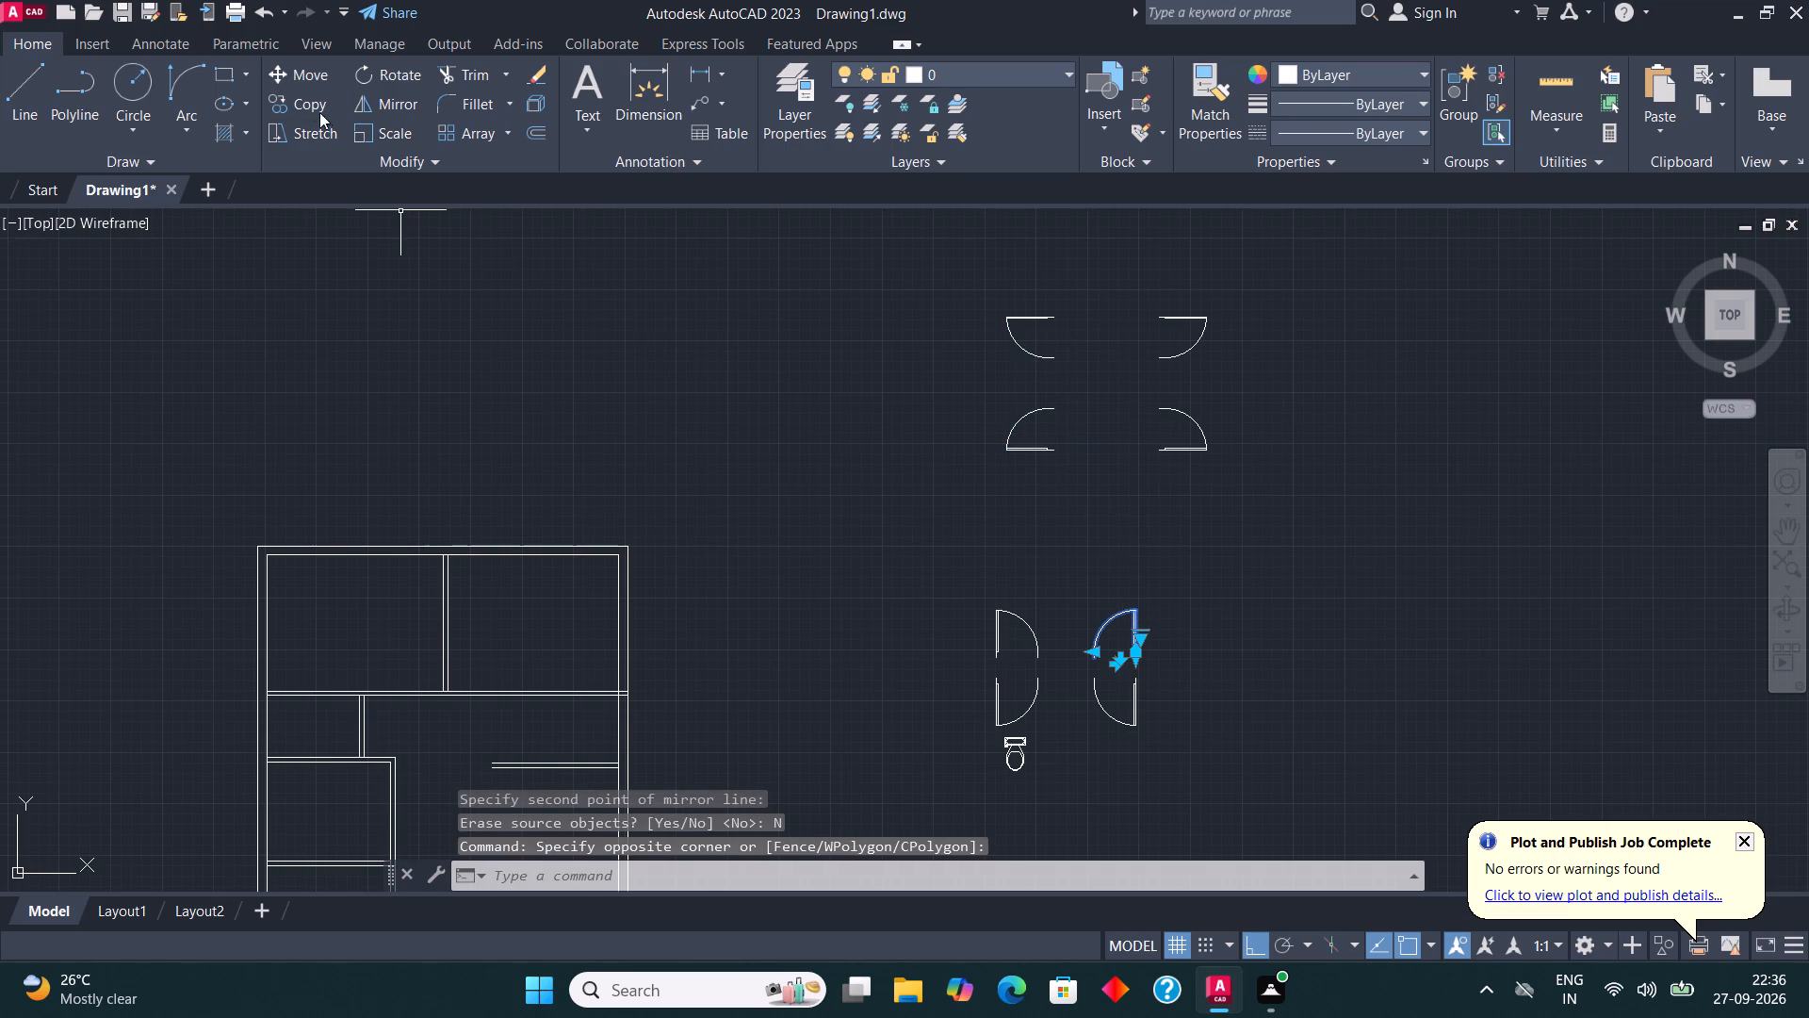
{"action": "left_click", "coordinate": [311, 105]}
{"action": "left_click", "coordinate": [1136, 664]}
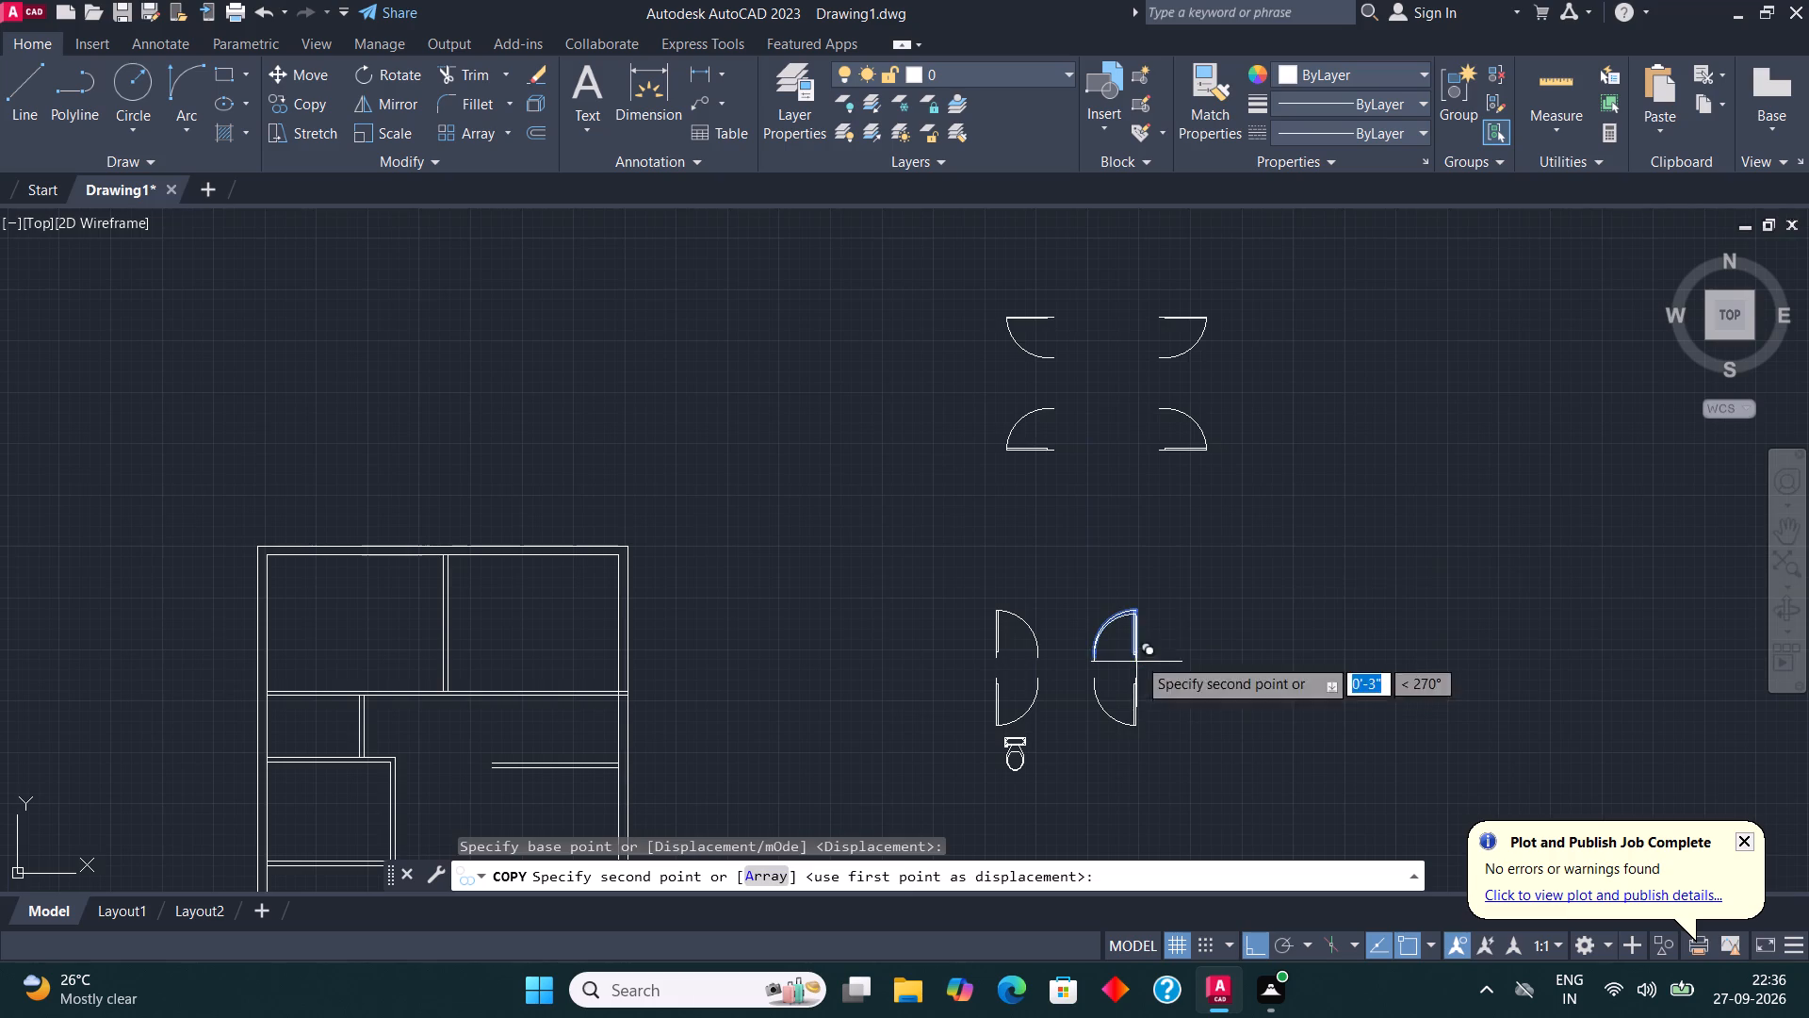
{"action": "scroll", "coordinate": [1280, 571], "scroll_direction": "down", "scroll_amount": 3}
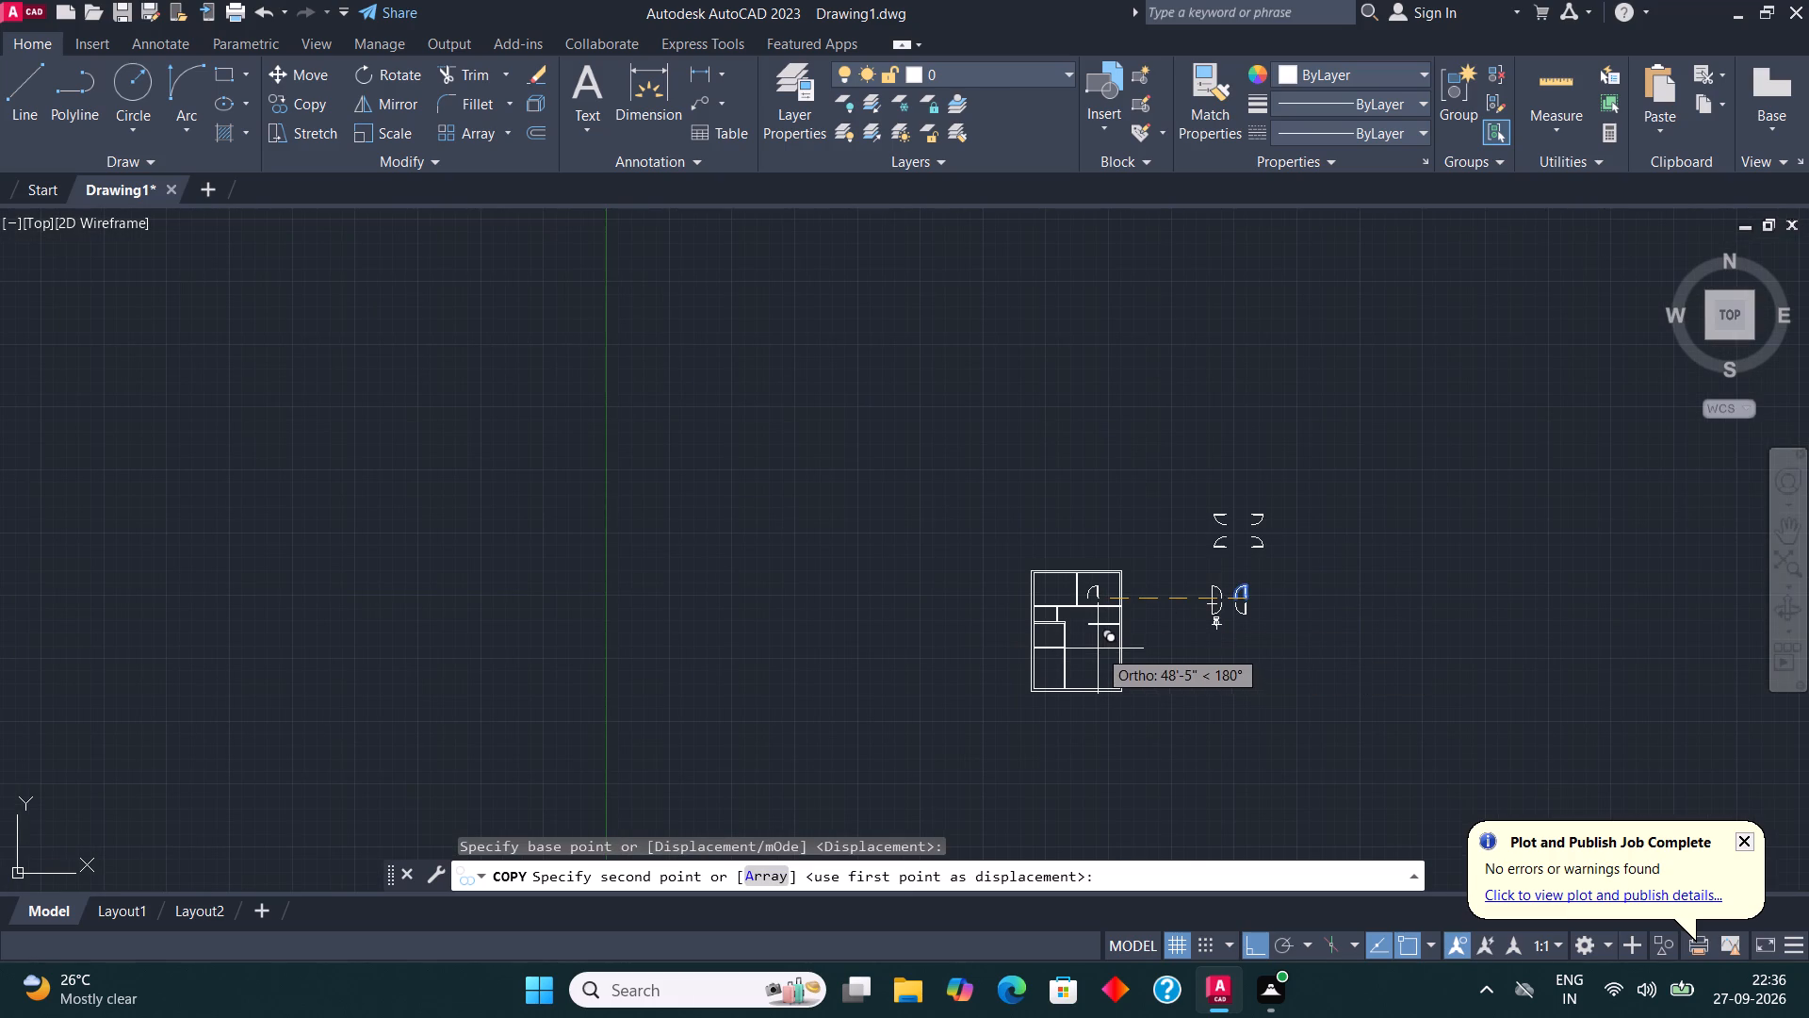
{"action": "key", "text": "F8"}
{"action": "scroll", "coordinate": [1065, 608], "scroll_direction": "up", "scroll_amount": 6}
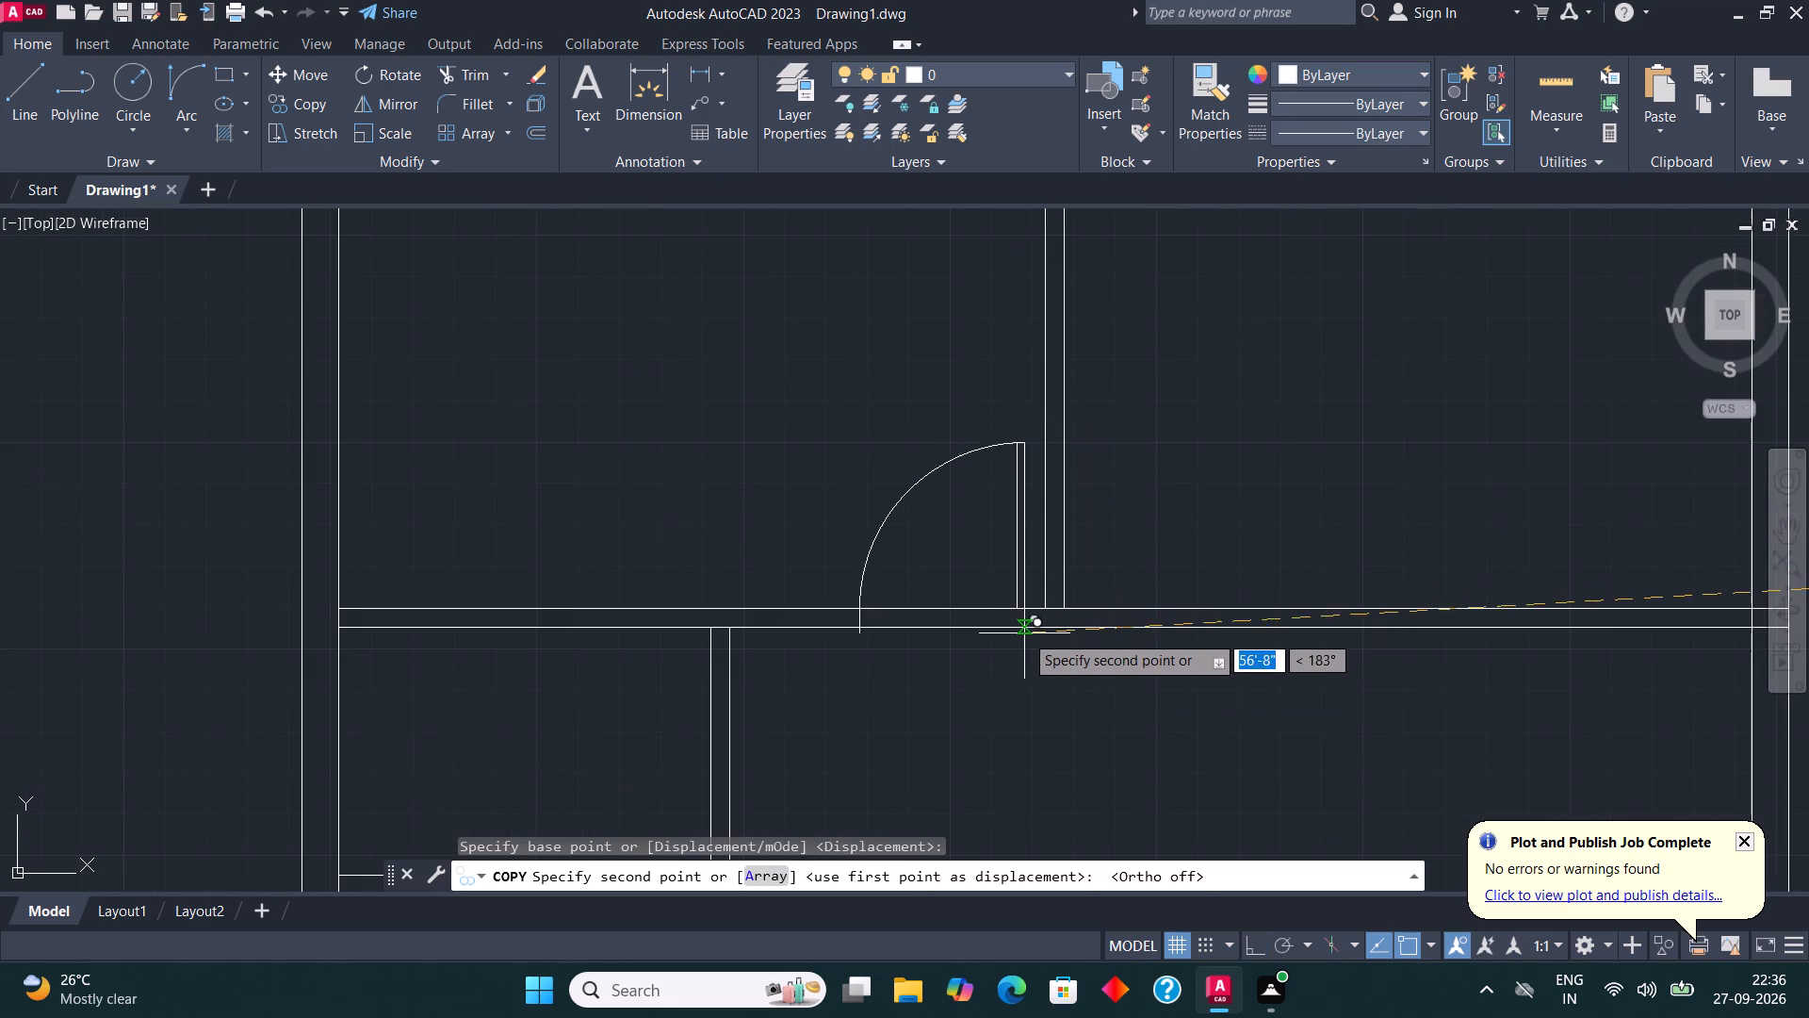
{"action": "left_click", "coordinate": [1024, 632]}
{"action": "scroll", "coordinate": [830, 606], "scroll_direction": "down", "scroll_amount": 3}
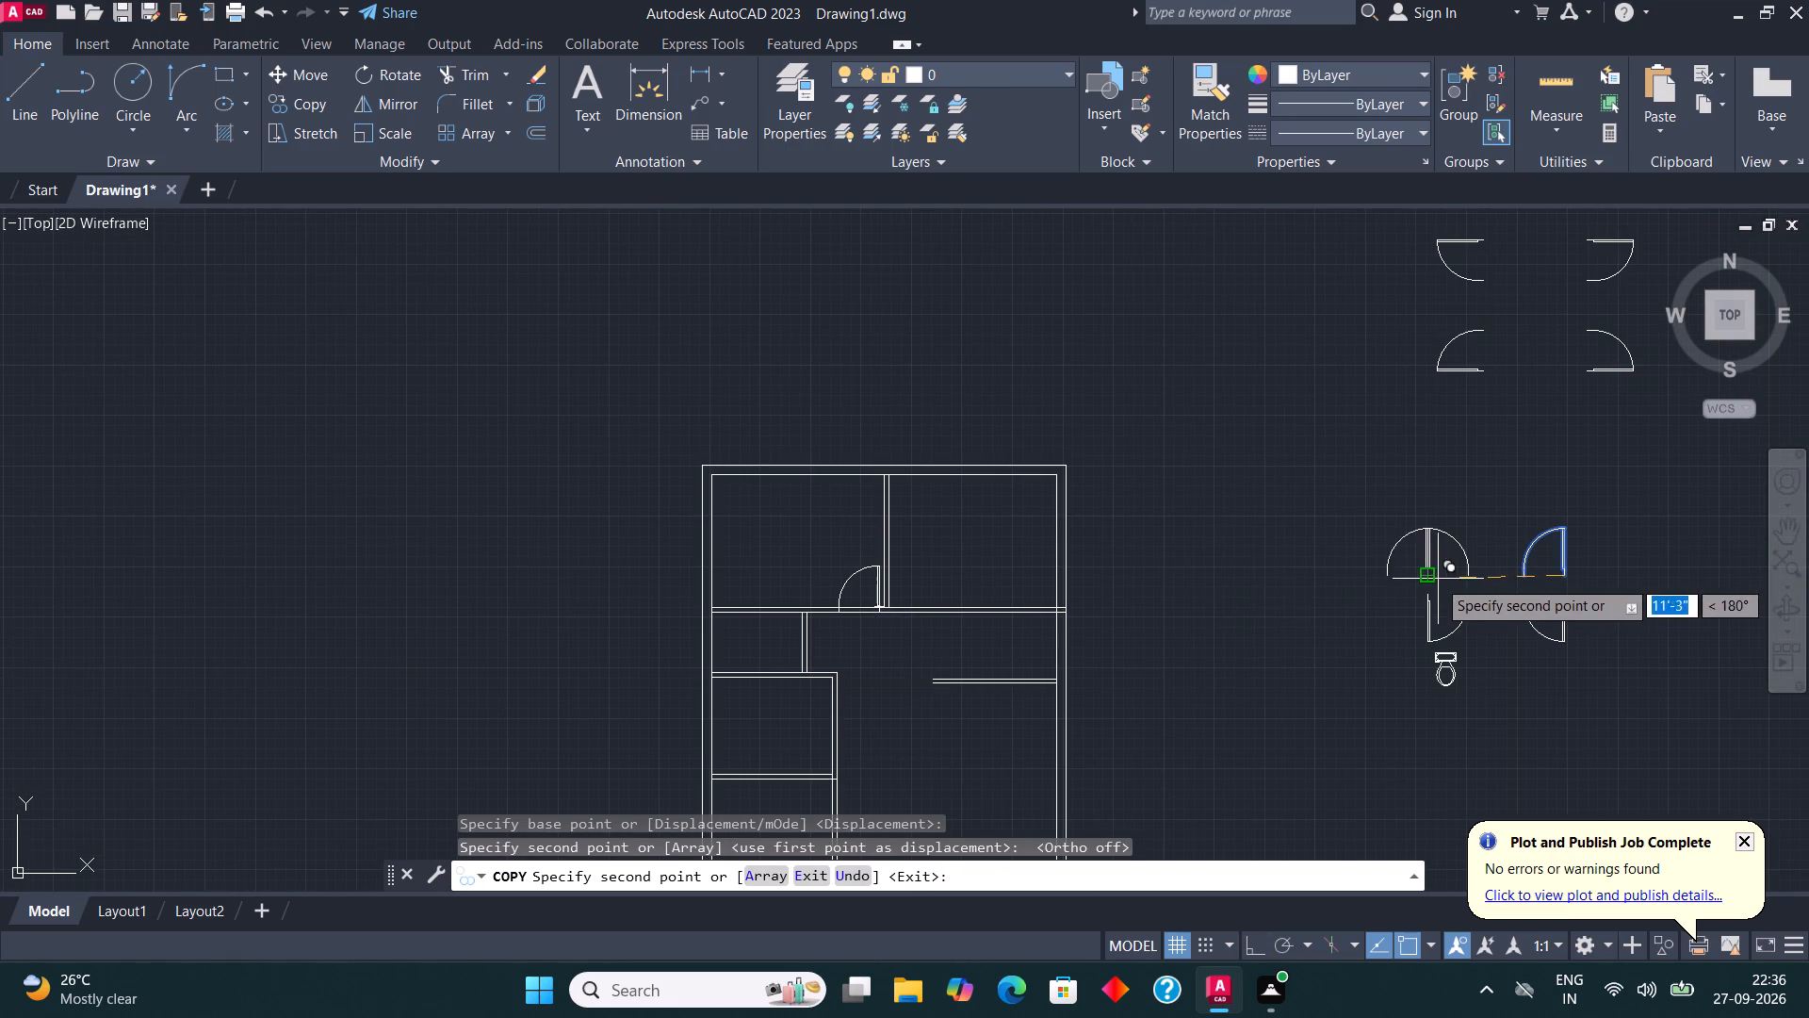
{"action": "key", "text": "Escape"}
Copy the right-swinging upright door into the top-right room's bottom wall, hinged just beside the central partition.
{"action": "left_click", "coordinate": [1429, 570]}
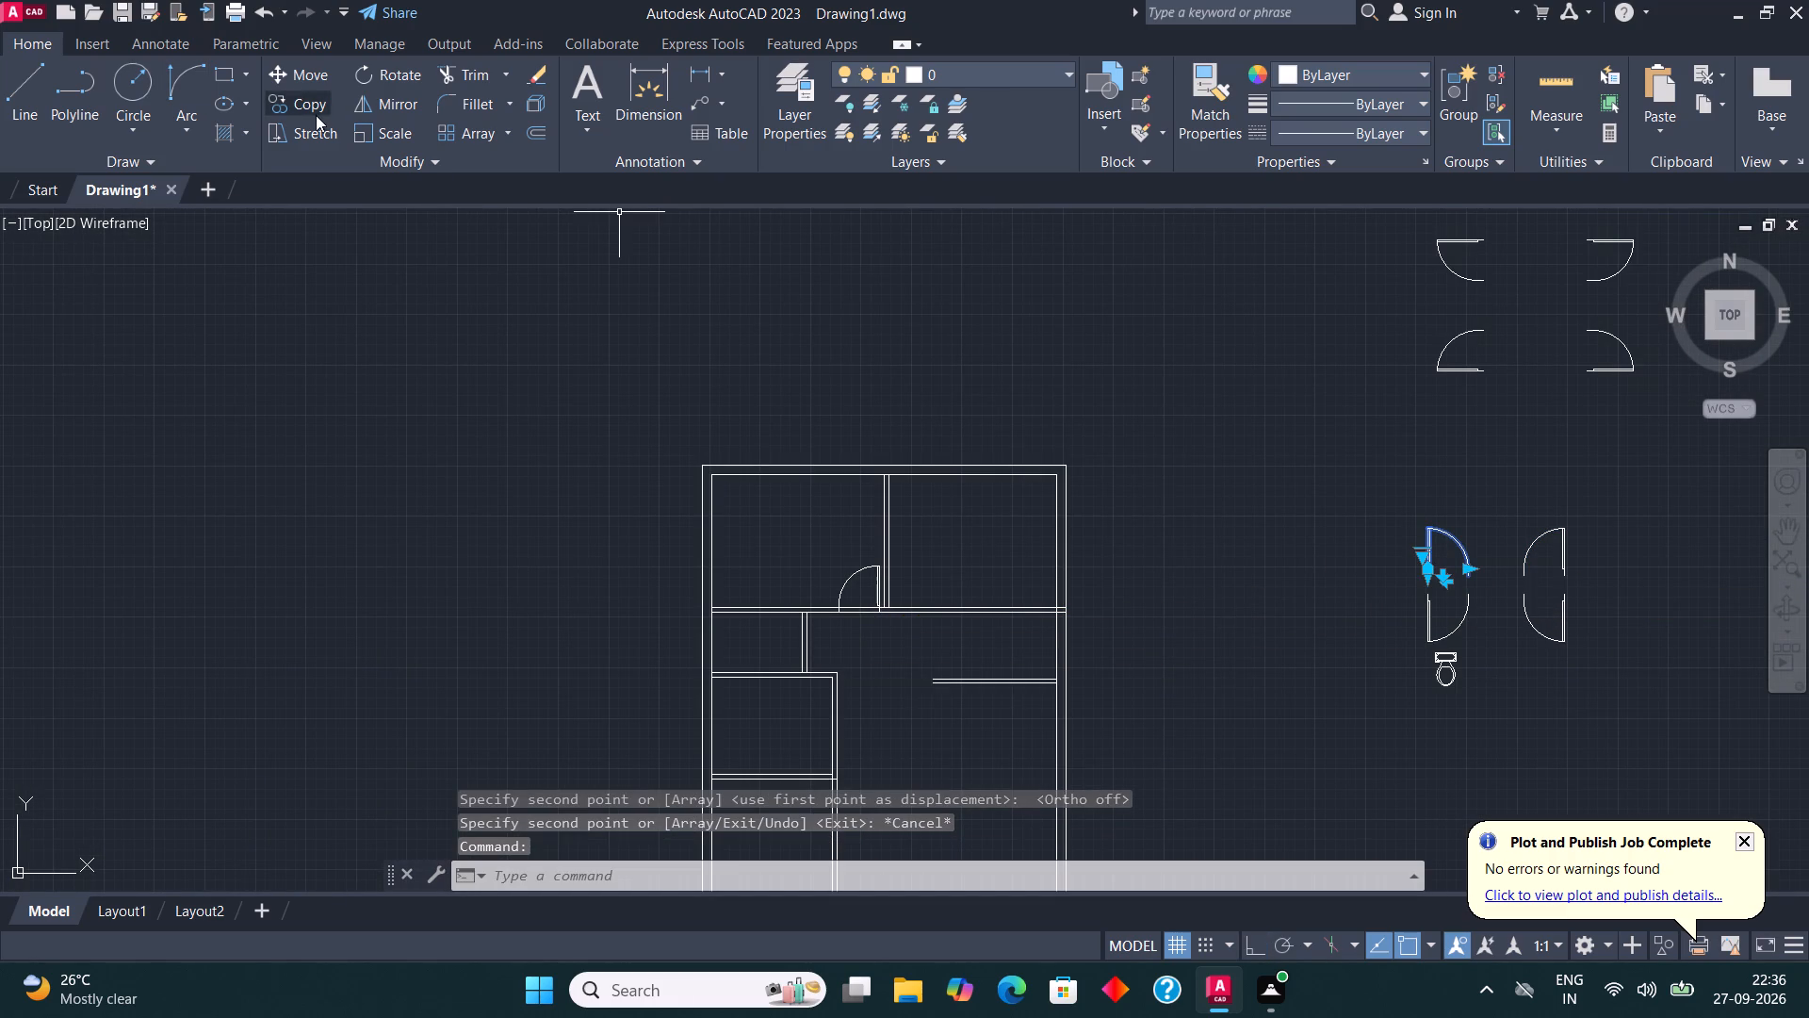
{"action": "left_click", "coordinate": [312, 108]}
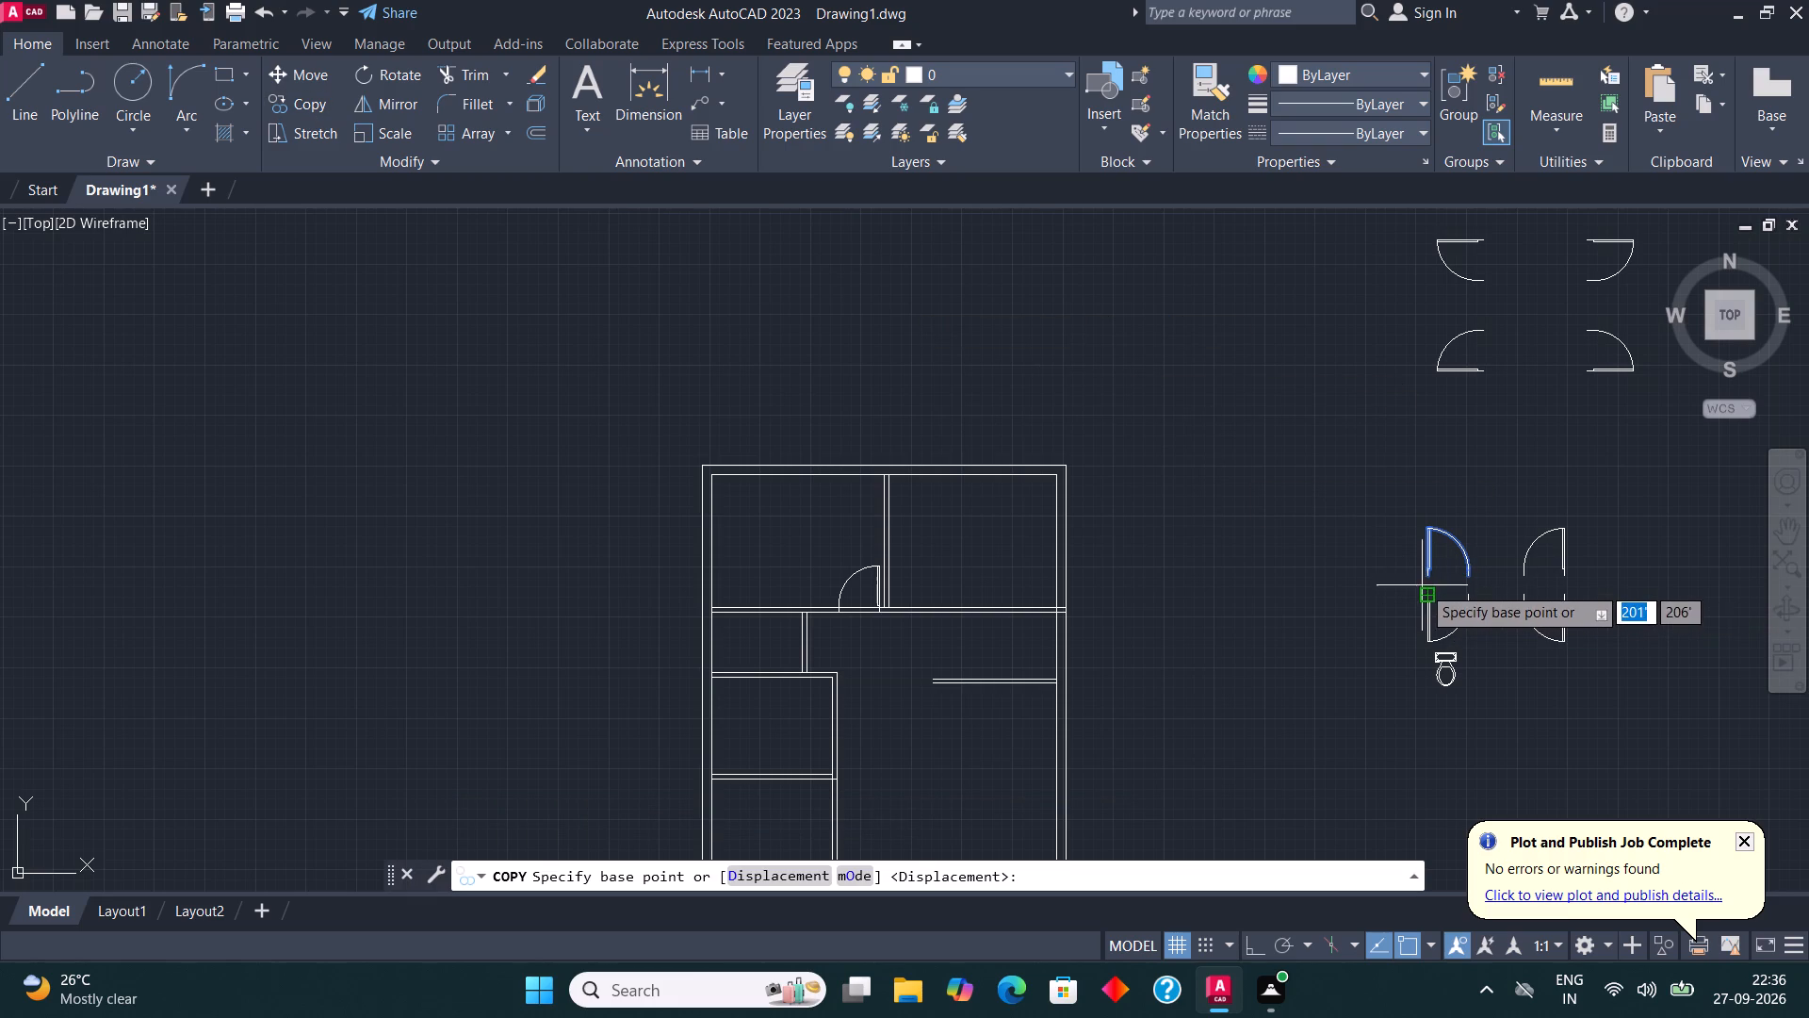
{"action": "left_click", "coordinate": [1422, 581]}
{"action": "scroll", "coordinate": [924, 615], "scroll_direction": "up", "scroll_amount": 2}
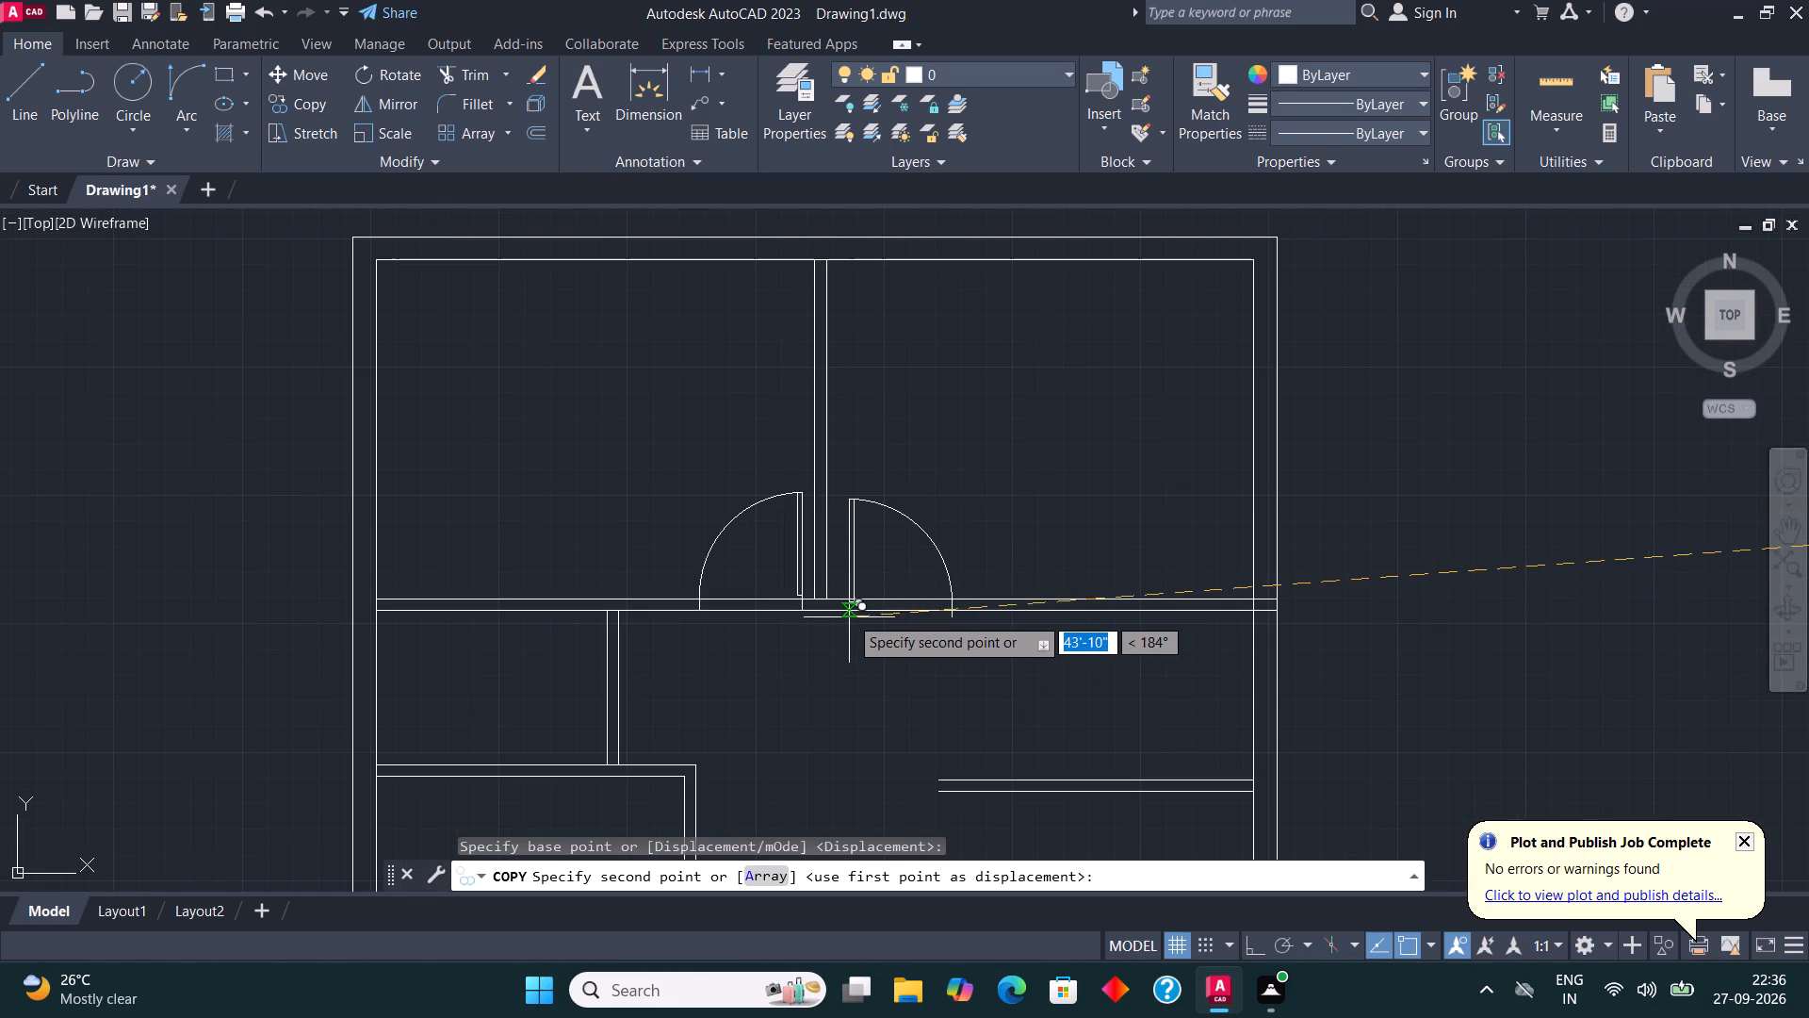
{"action": "left_click", "coordinate": [846, 610]}
{"action": "key", "text": "Escape"}
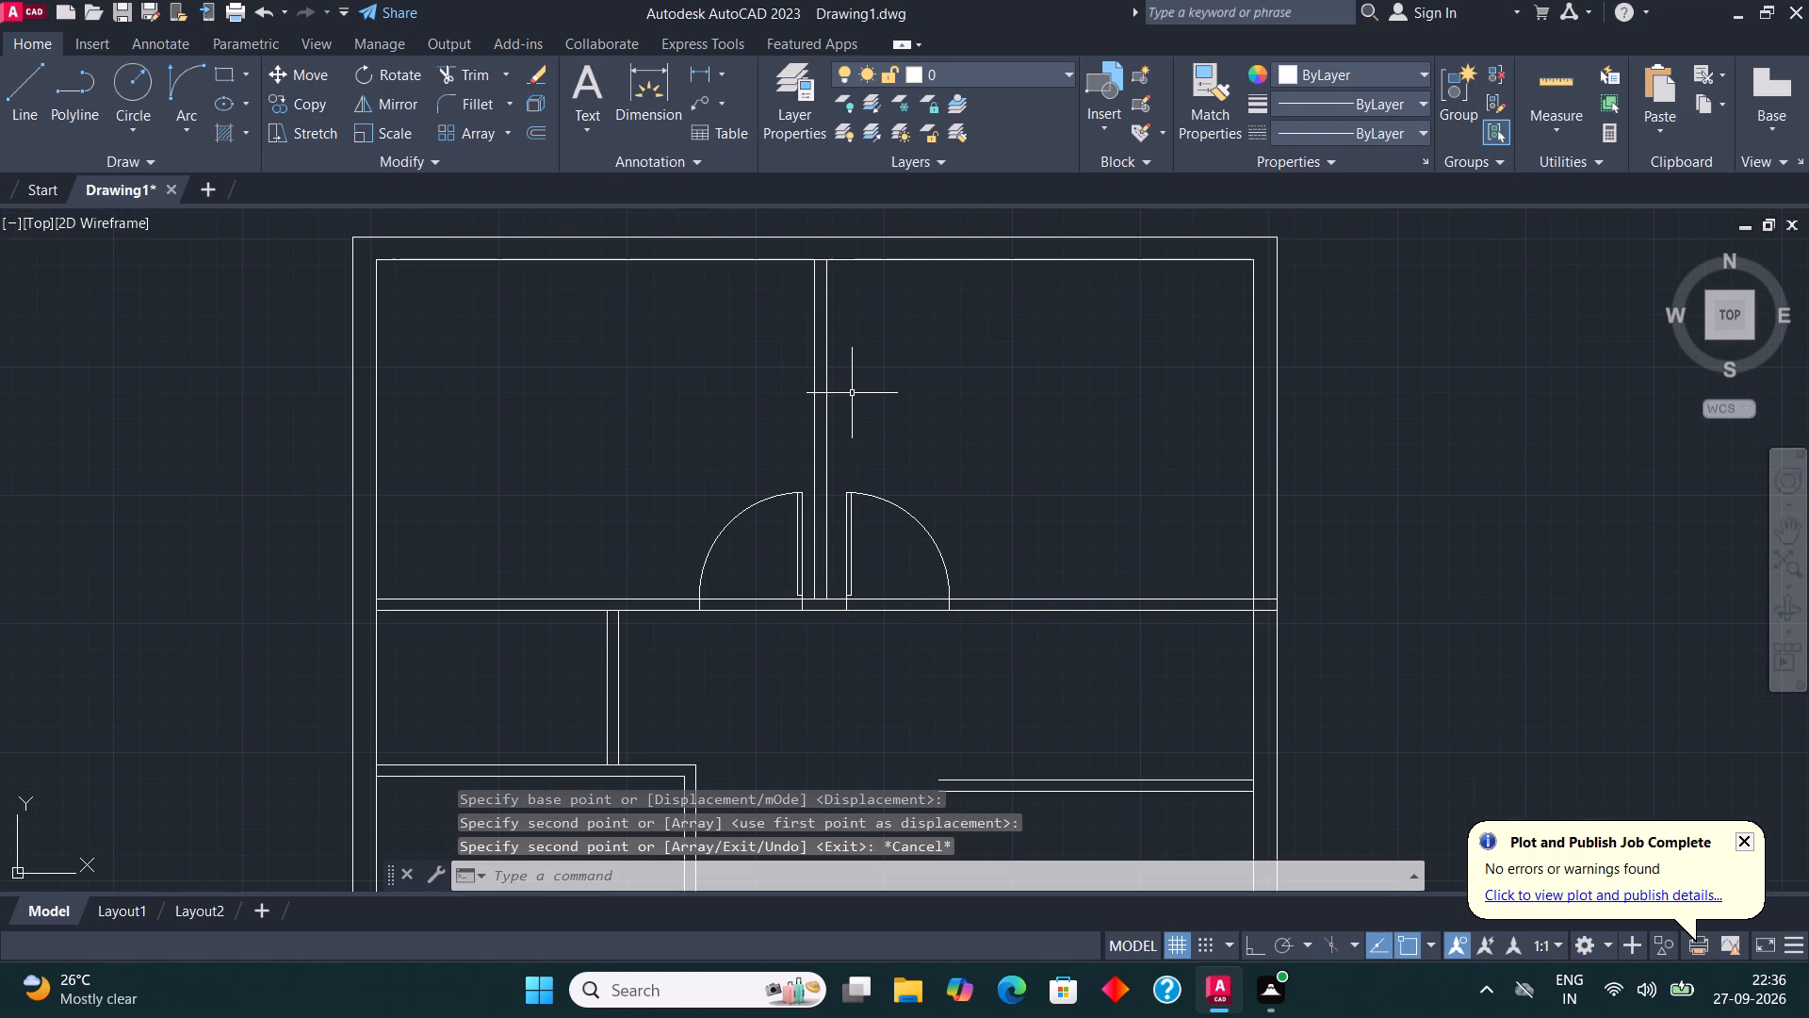
Copy the horizontal-leaf door that swings up and left into the small left room's vertical partition, near its lower end.
{"action": "scroll", "coordinate": [852, 393], "scroll_direction": "down", "scroll_amount": 2}
{"action": "scroll", "coordinate": [1209, 556], "scroll_direction": "down", "scroll_amount": 1}
{"action": "left_click", "coordinate": [1336, 353]}
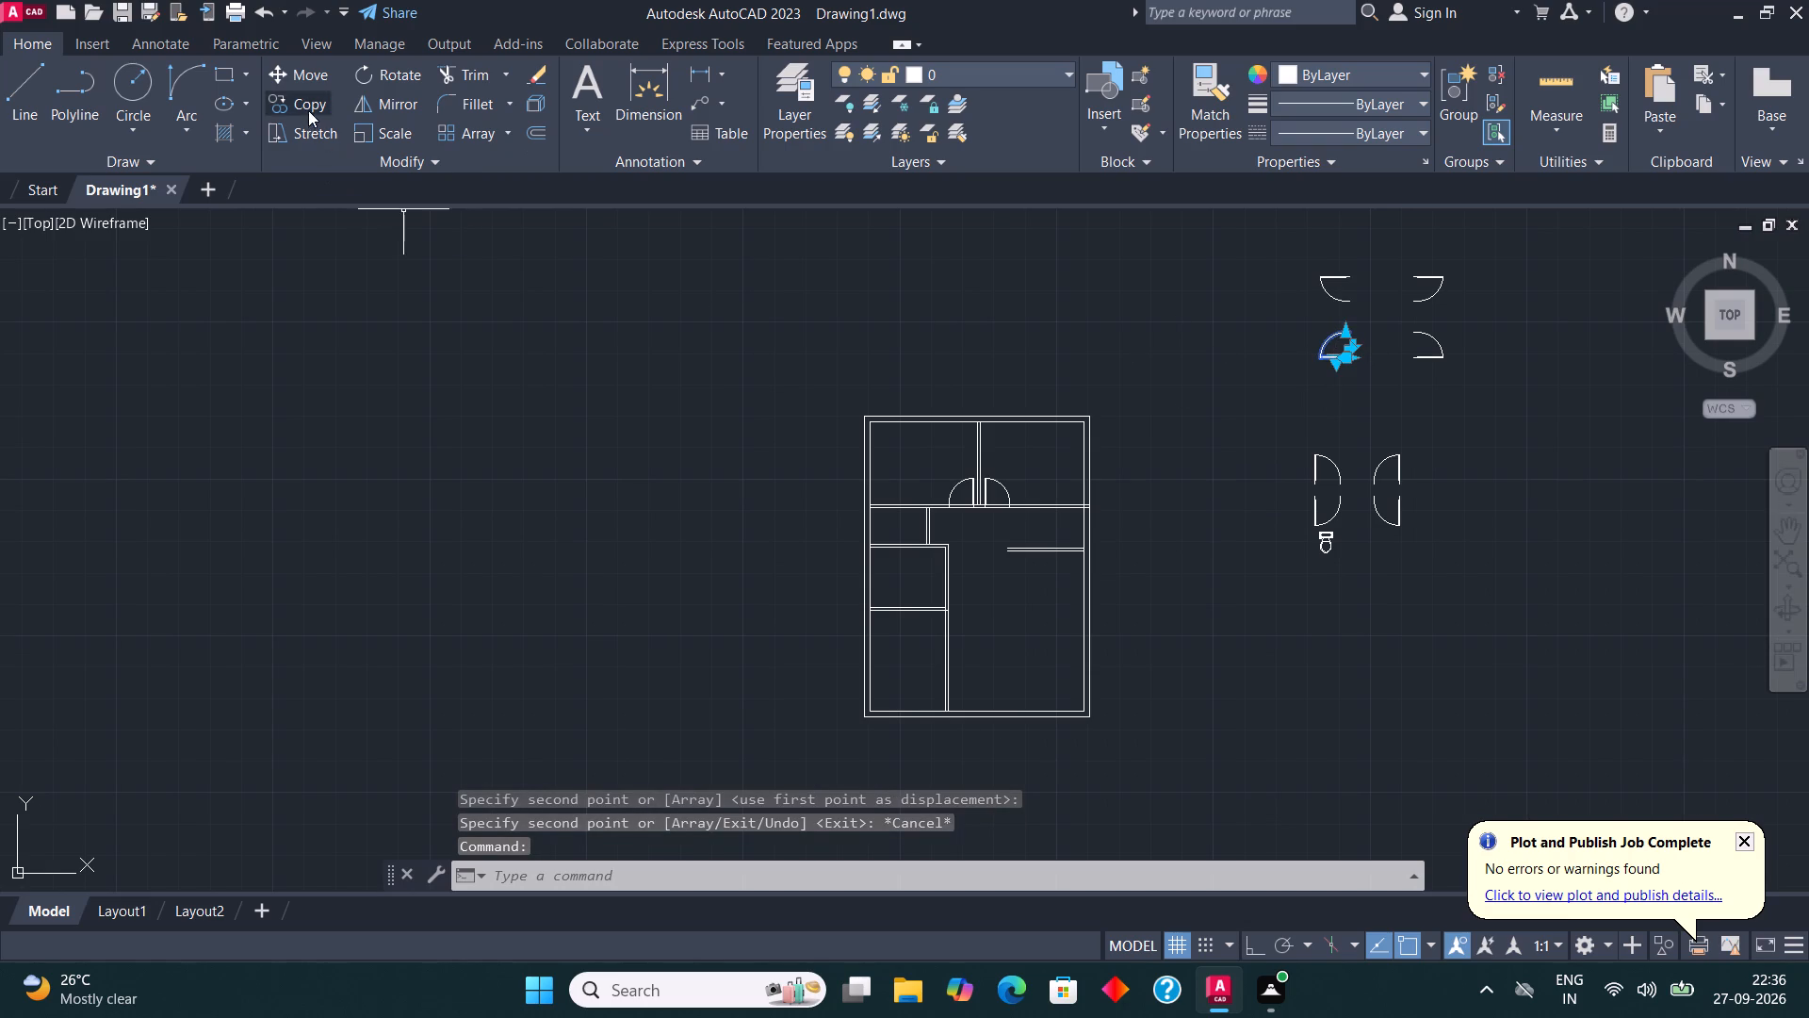
{"action": "left_click", "coordinate": [308, 110]}
{"action": "scroll", "coordinate": [1314, 357], "scroll_direction": "up", "scroll_amount": 2}
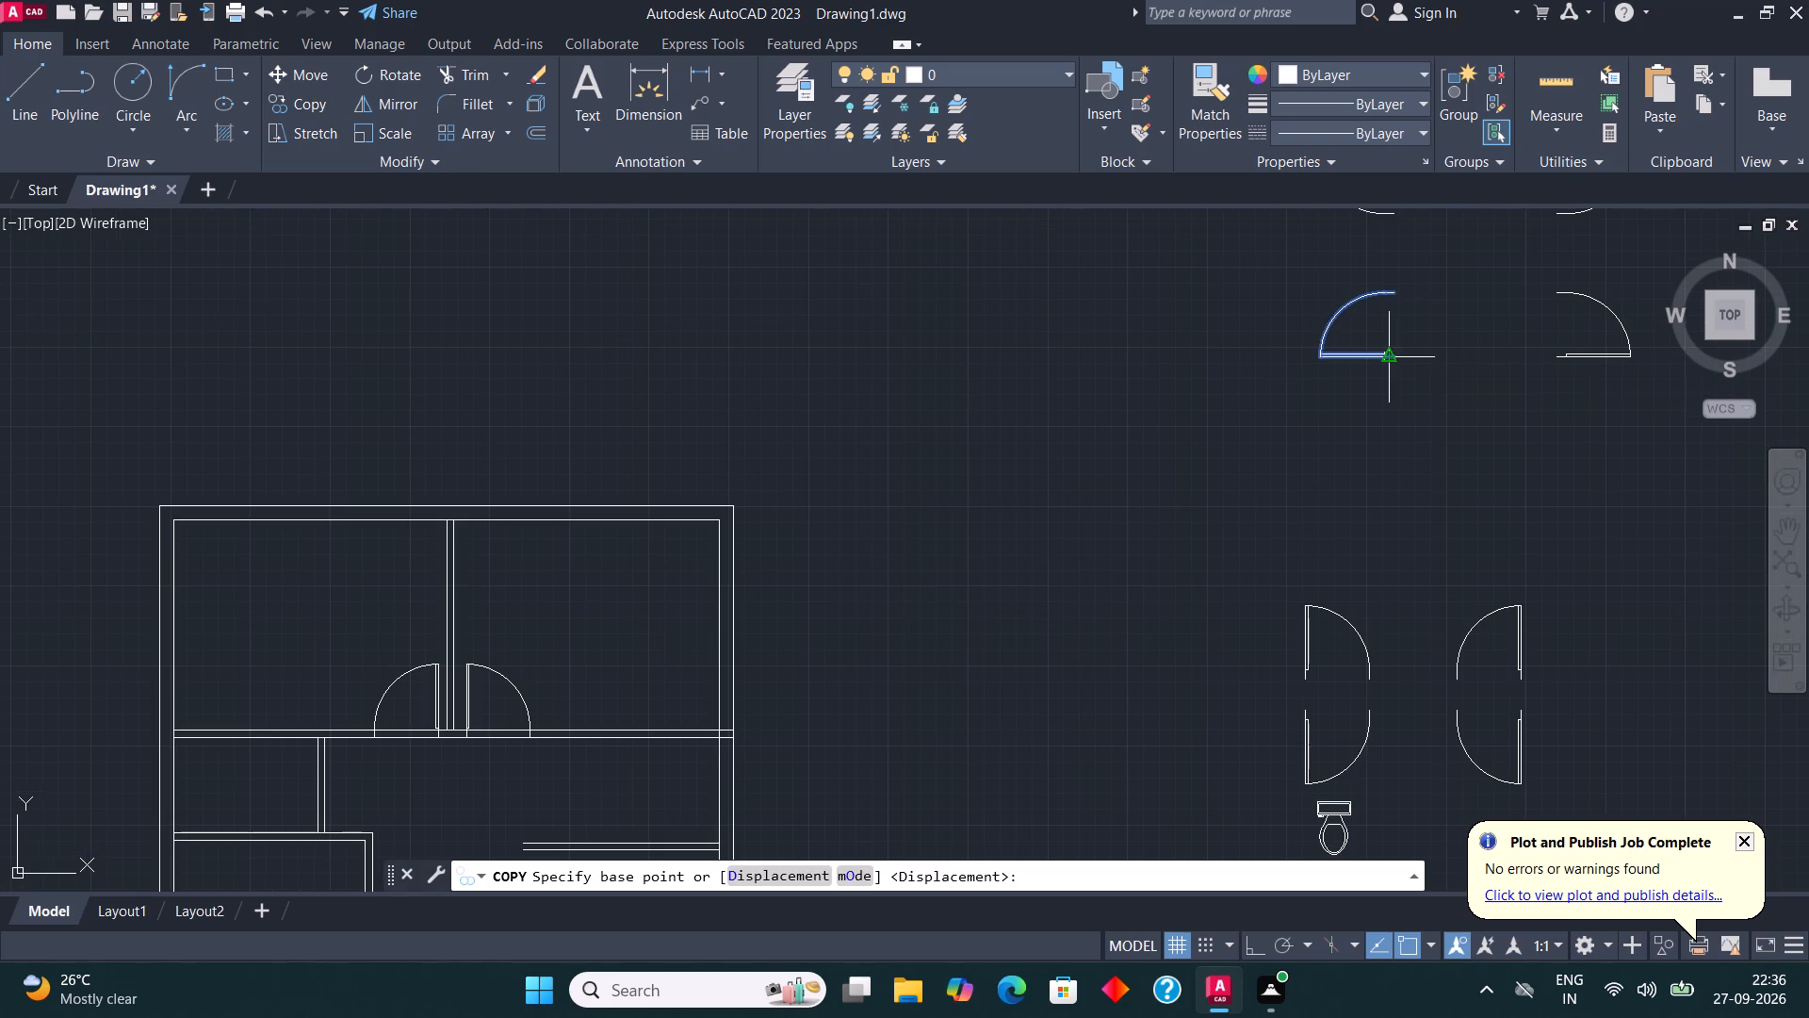
{"action": "left_click", "coordinate": [1389, 357]}
{"action": "scroll", "coordinate": [1405, 341], "scroll_direction": "down", "scroll_amount": 2}
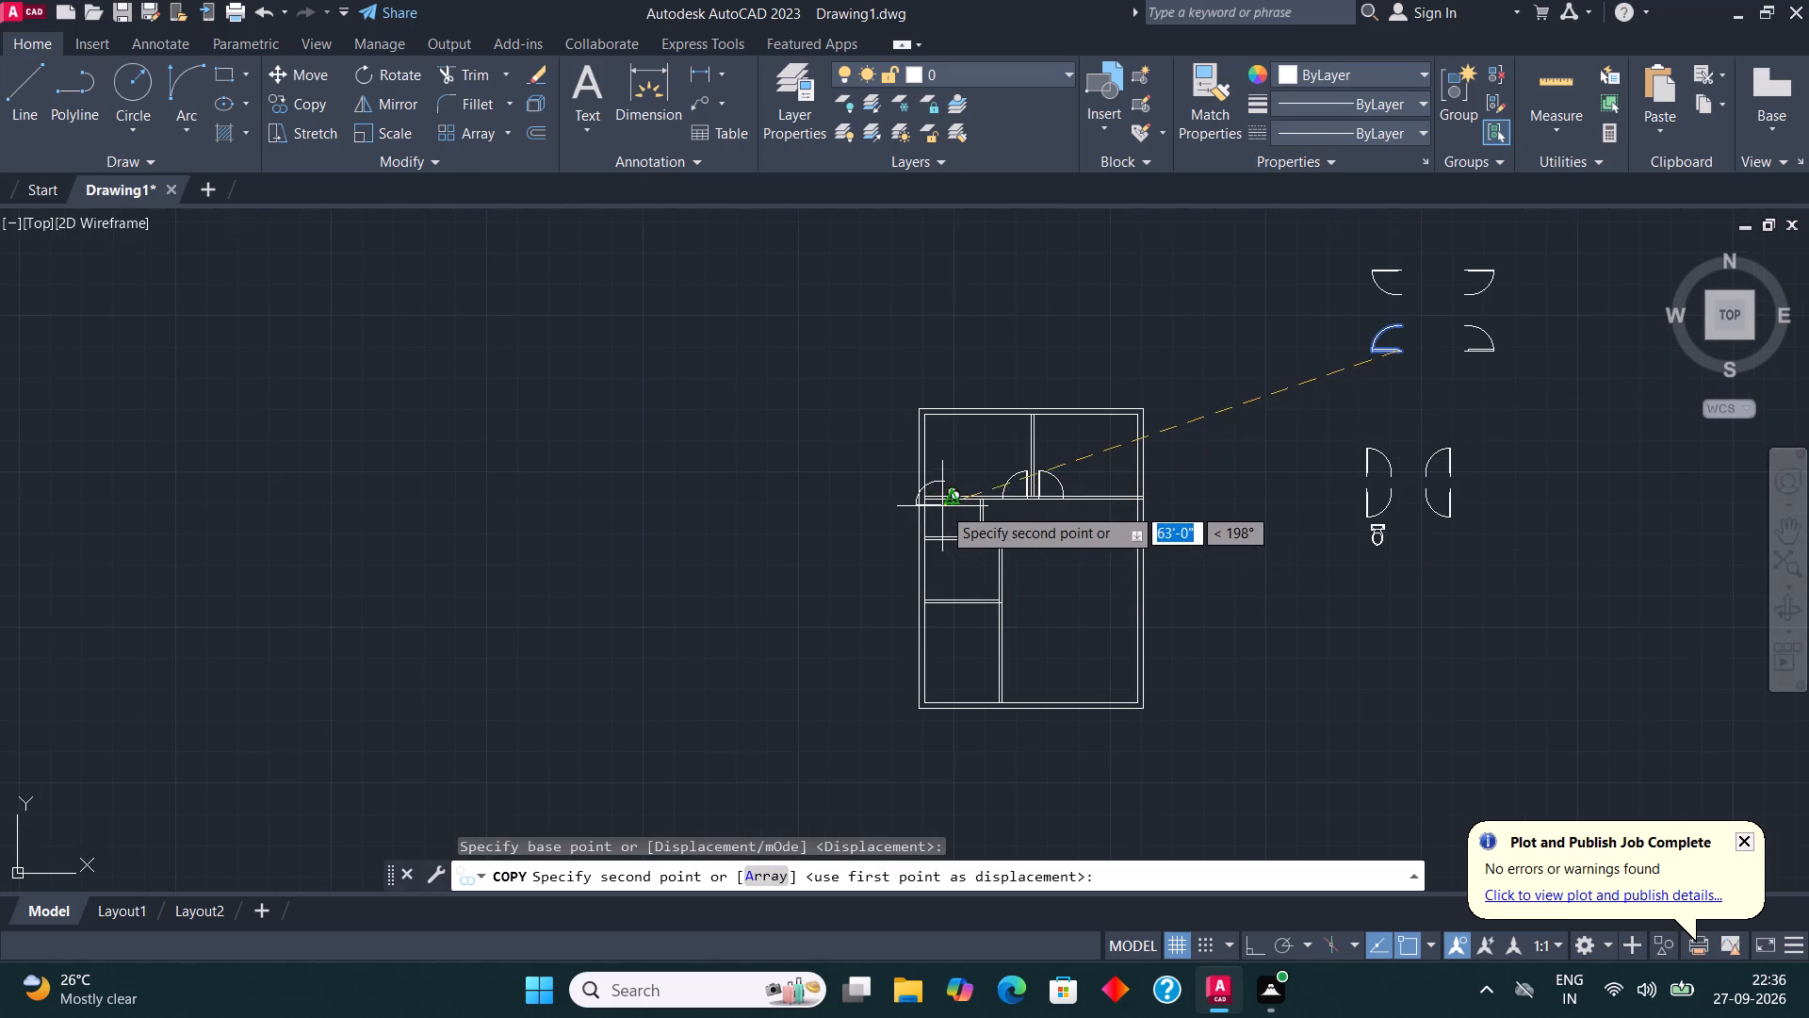
{"action": "scroll", "coordinate": [942, 506], "scroll_direction": "up", "scroll_amount": 4}
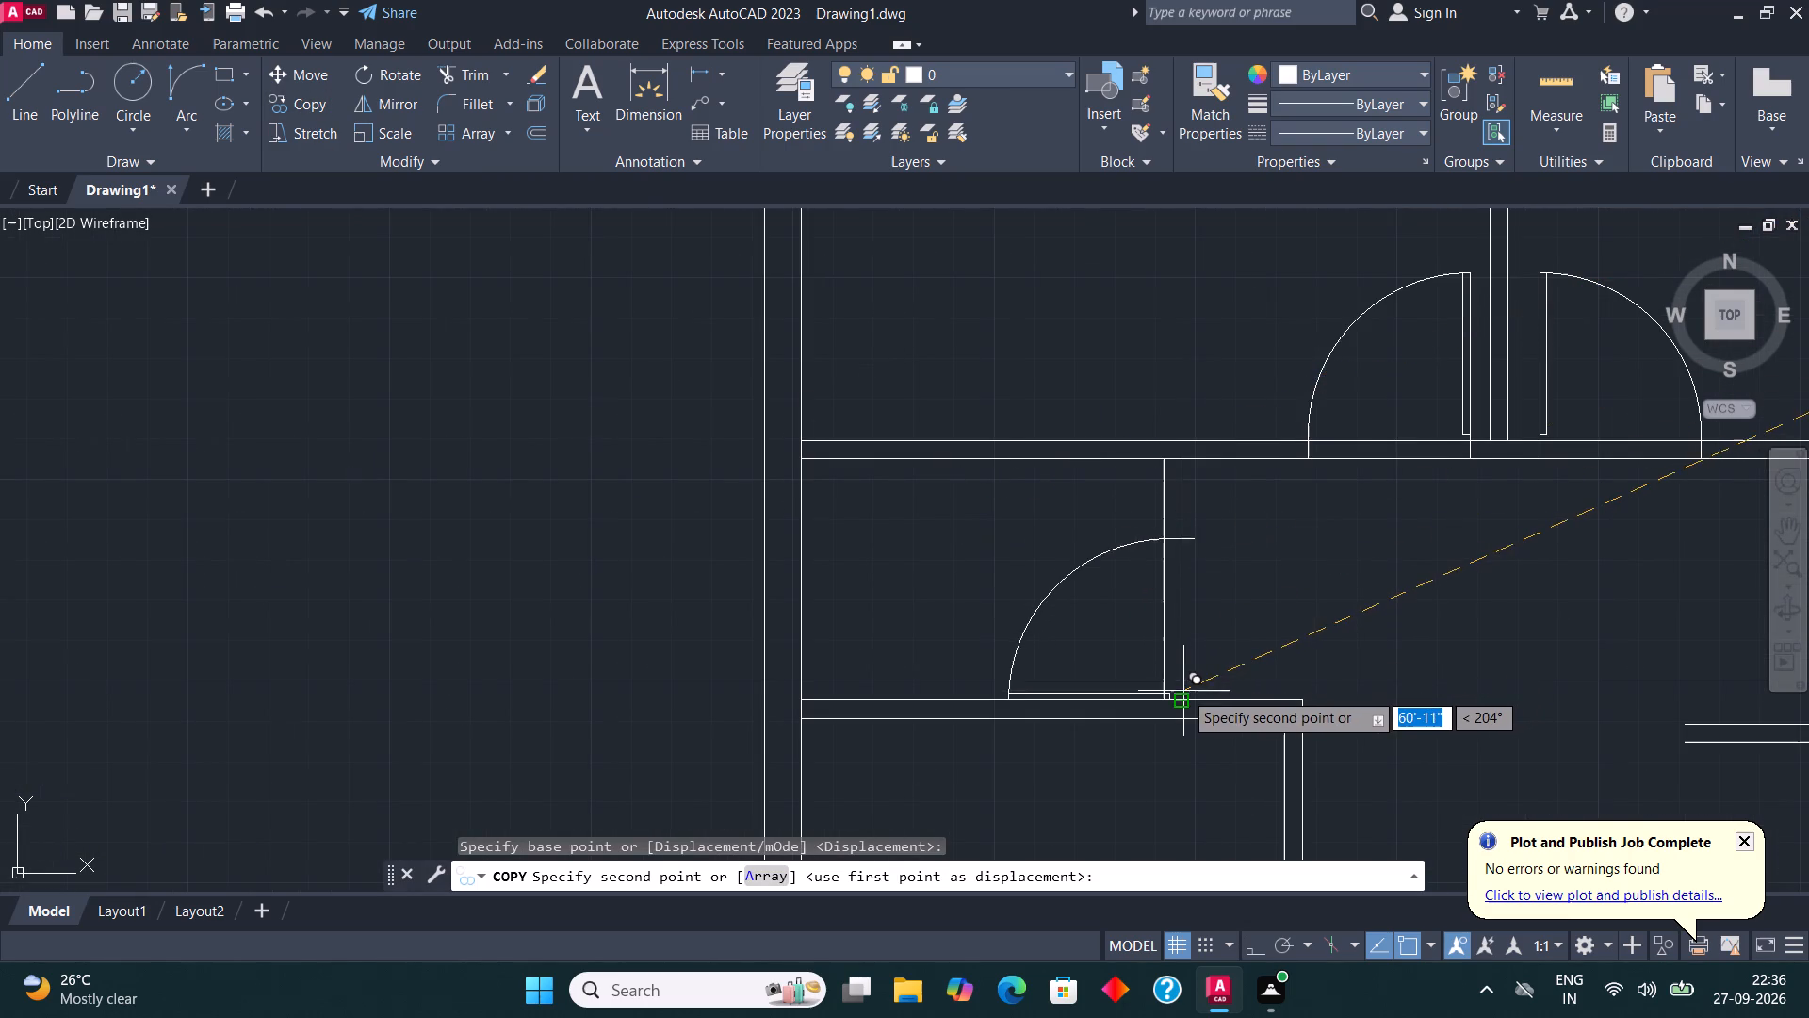
{"action": "scroll", "coordinate": [1179, 685], "scroll_direction": "up", "scroll_amount": 3}
{"action": "left_click", "coordinate": [1165, 717]}
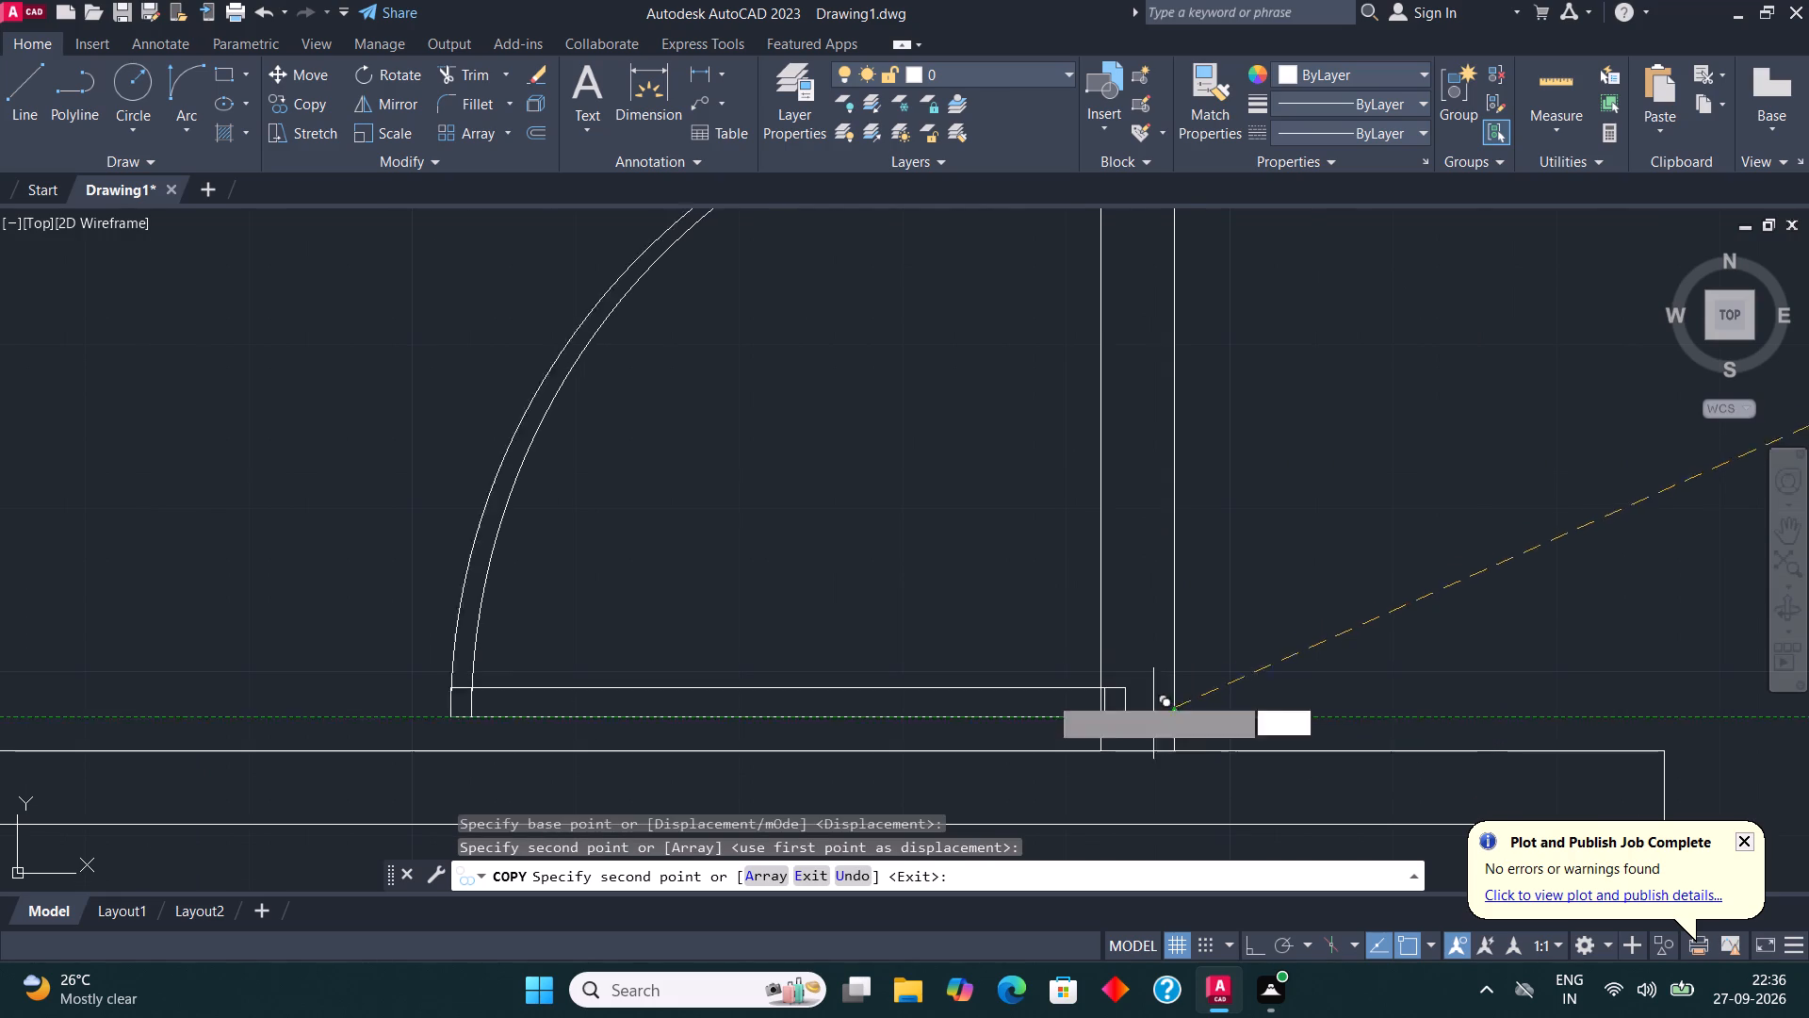
{"action": "scroll", "coordinate": [835, 681], "scroll_direction": "down", "scroll_amount": 4}
{"action": "key", "text": "Escape"}
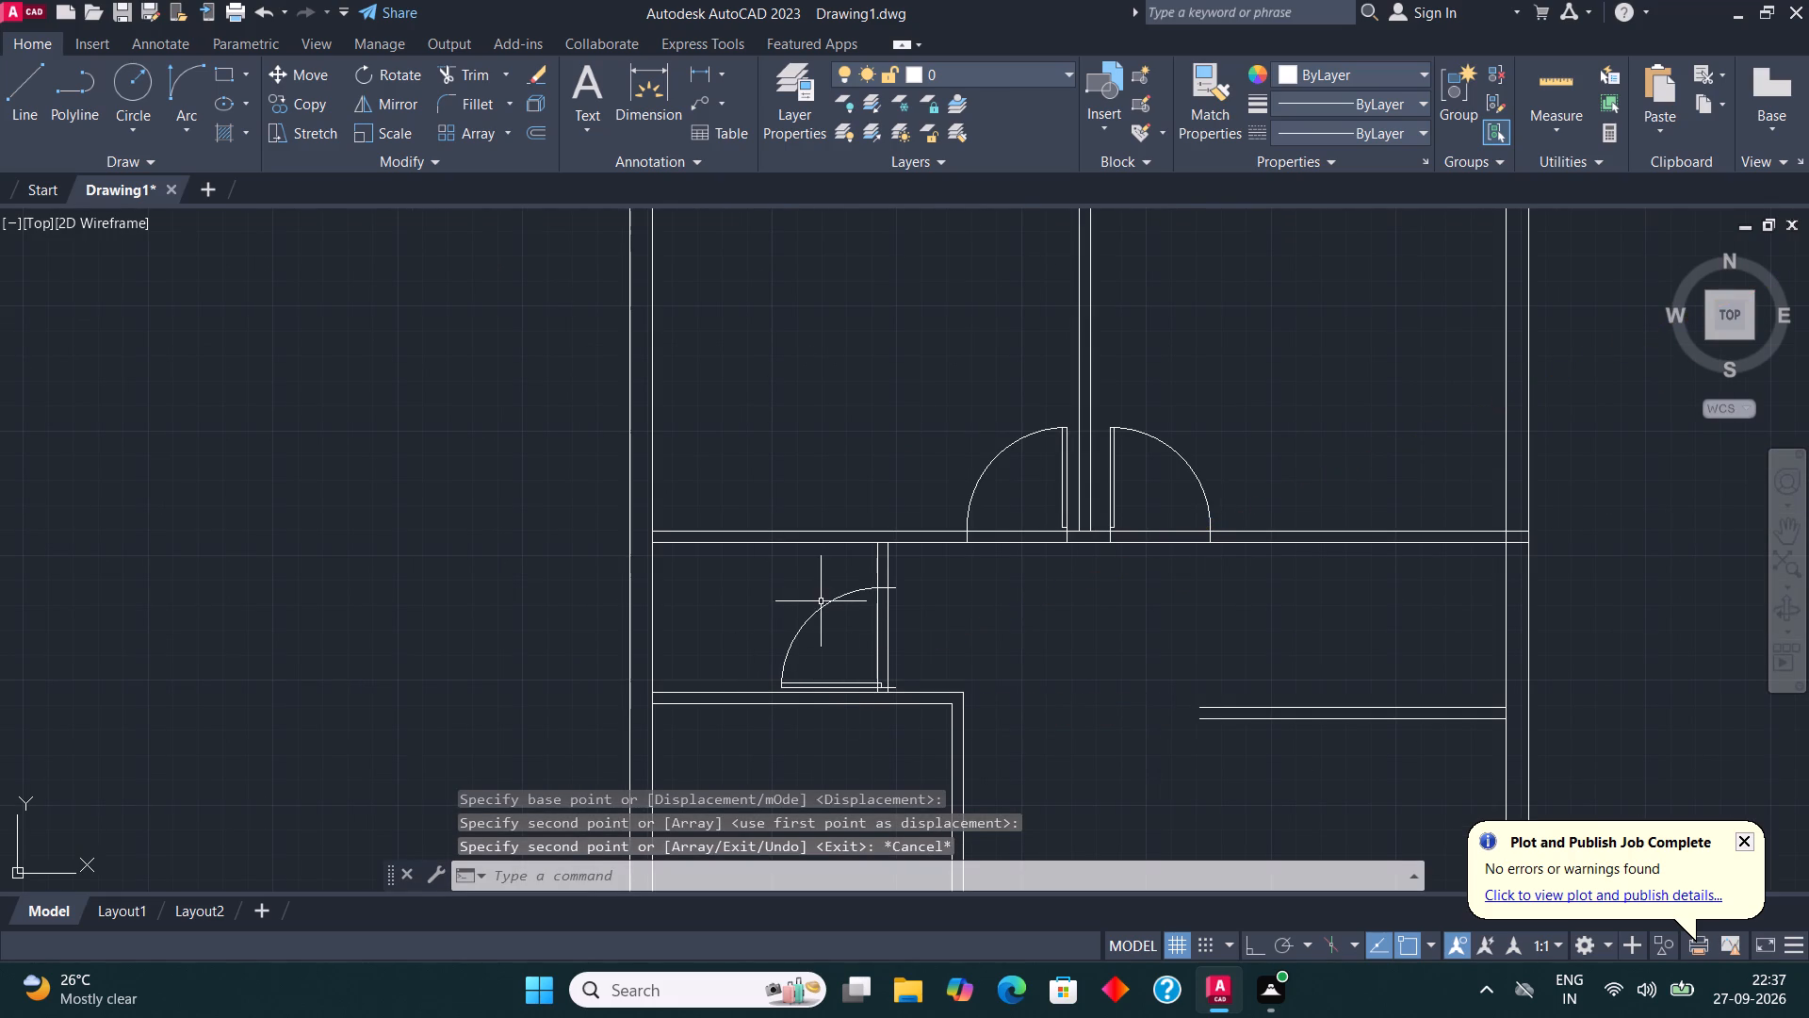
Move the small room's door left so its jamb end meets the partition's outer face.
{"action": "left_click", "coordinate": [822, 601]}
{"action": "left_click", "coordinate": [303, 81]}
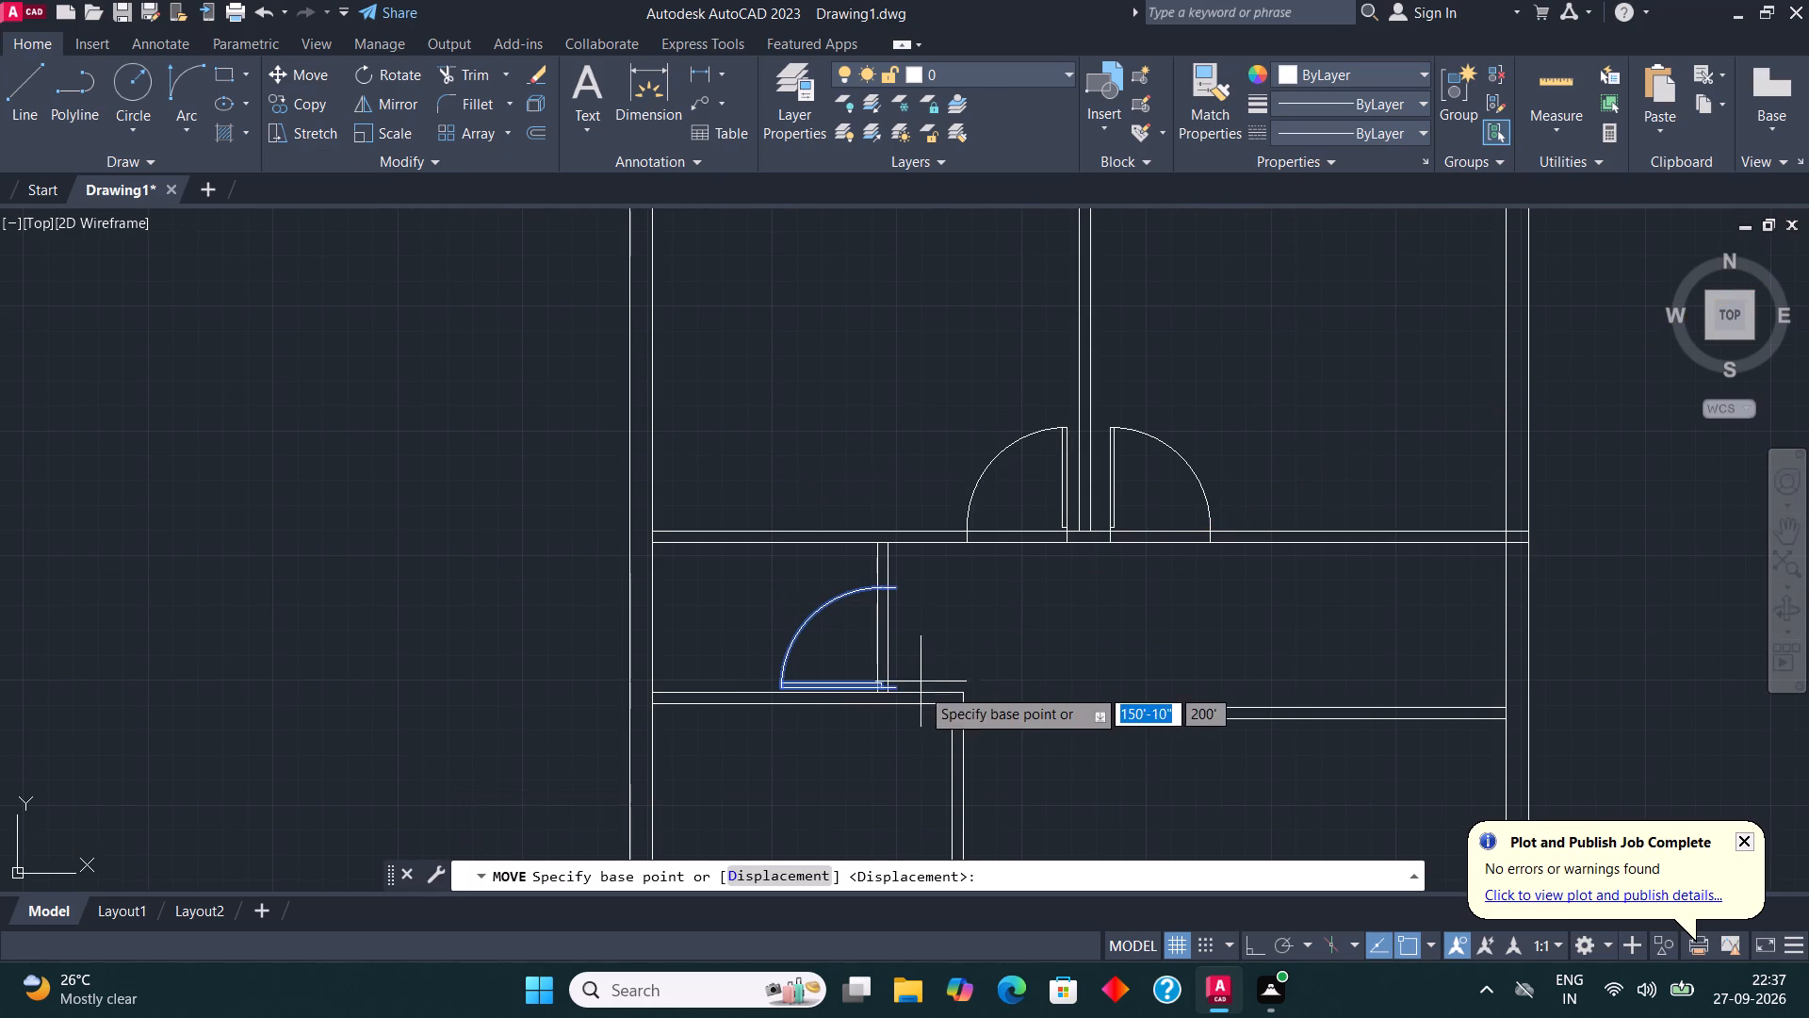
{"action": "scroll", "coordinate": [903, 701], "scroll_direction": "up", "scroll_amount": 4}
{"action": "left_click", "coordinate": [825, 622]}
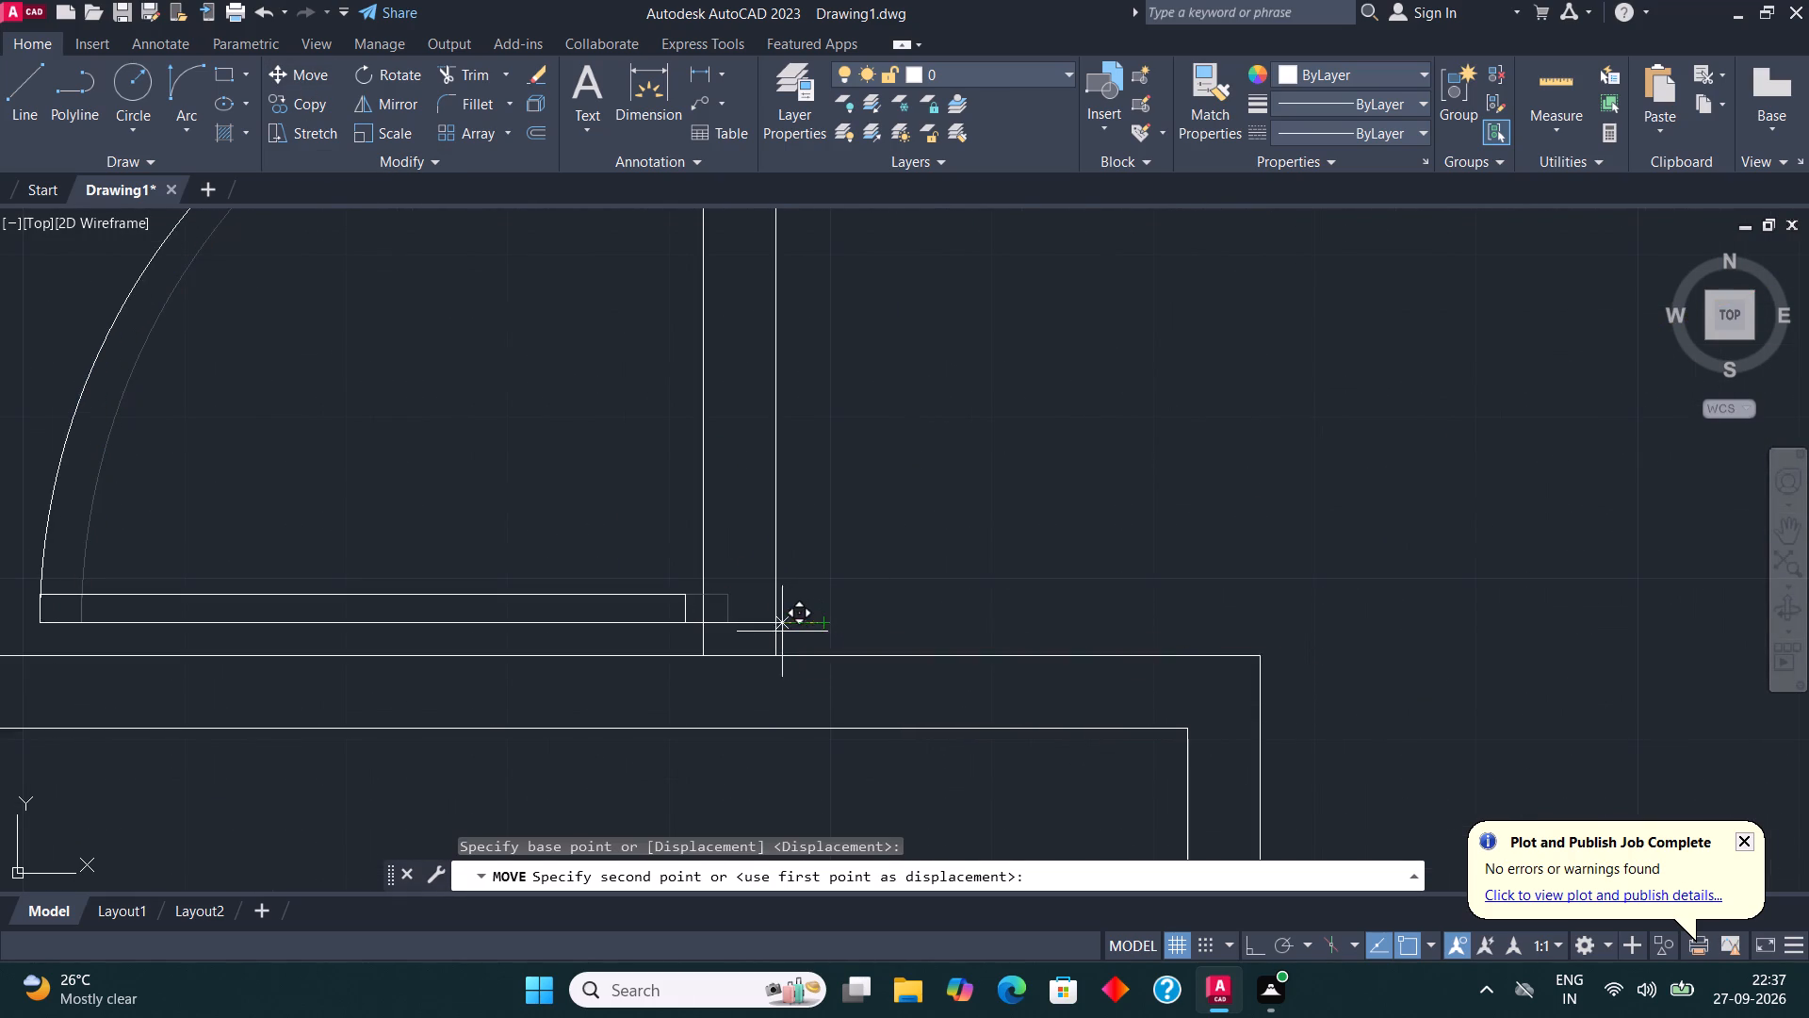
{"action": "left_click", "coordinate": [774, 629]}
{"action": "scroll", "coordinate": [762, 719], "scroll_direction": "down", "scroll_amount": 4}
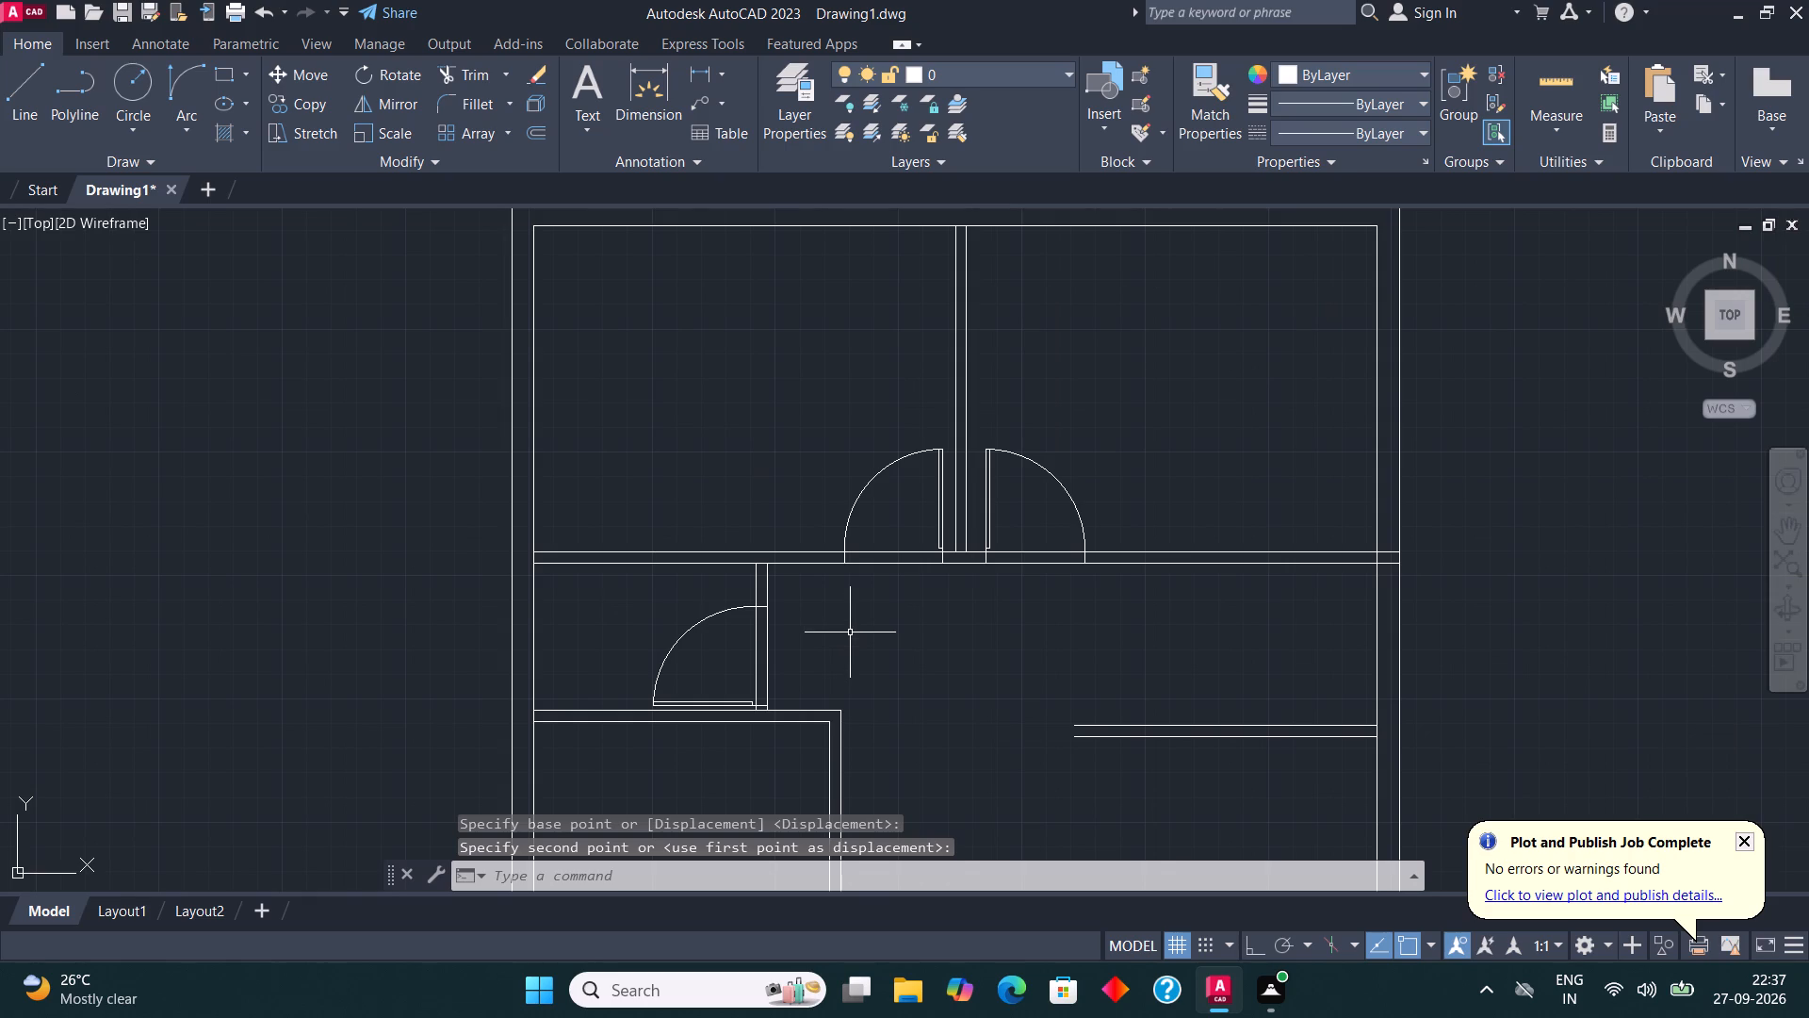
Scale the small left room's door down slightly, using its jamb end at the partition as base point.
{"action": "left_click", "coordinate": [689, 648]}
{"action": "left_click", "coordinate": [670, 624]}
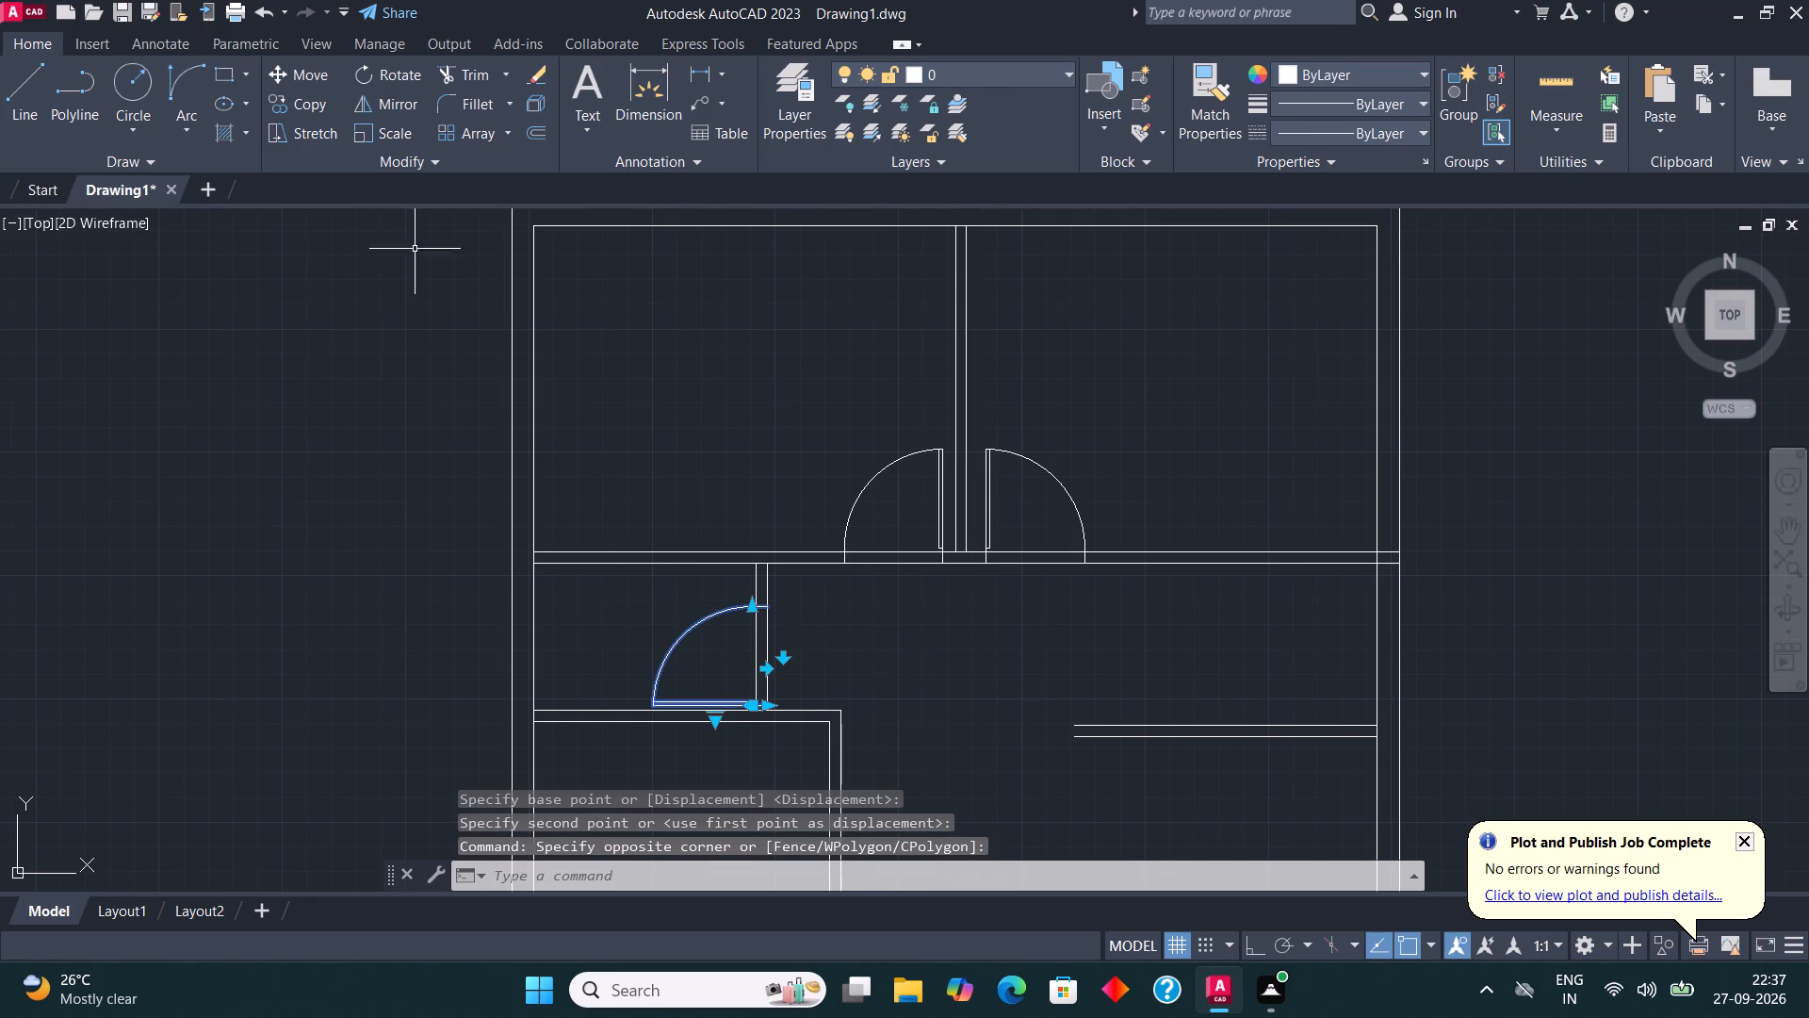
{"action": "left_click", "coordinate": [394, 135]}
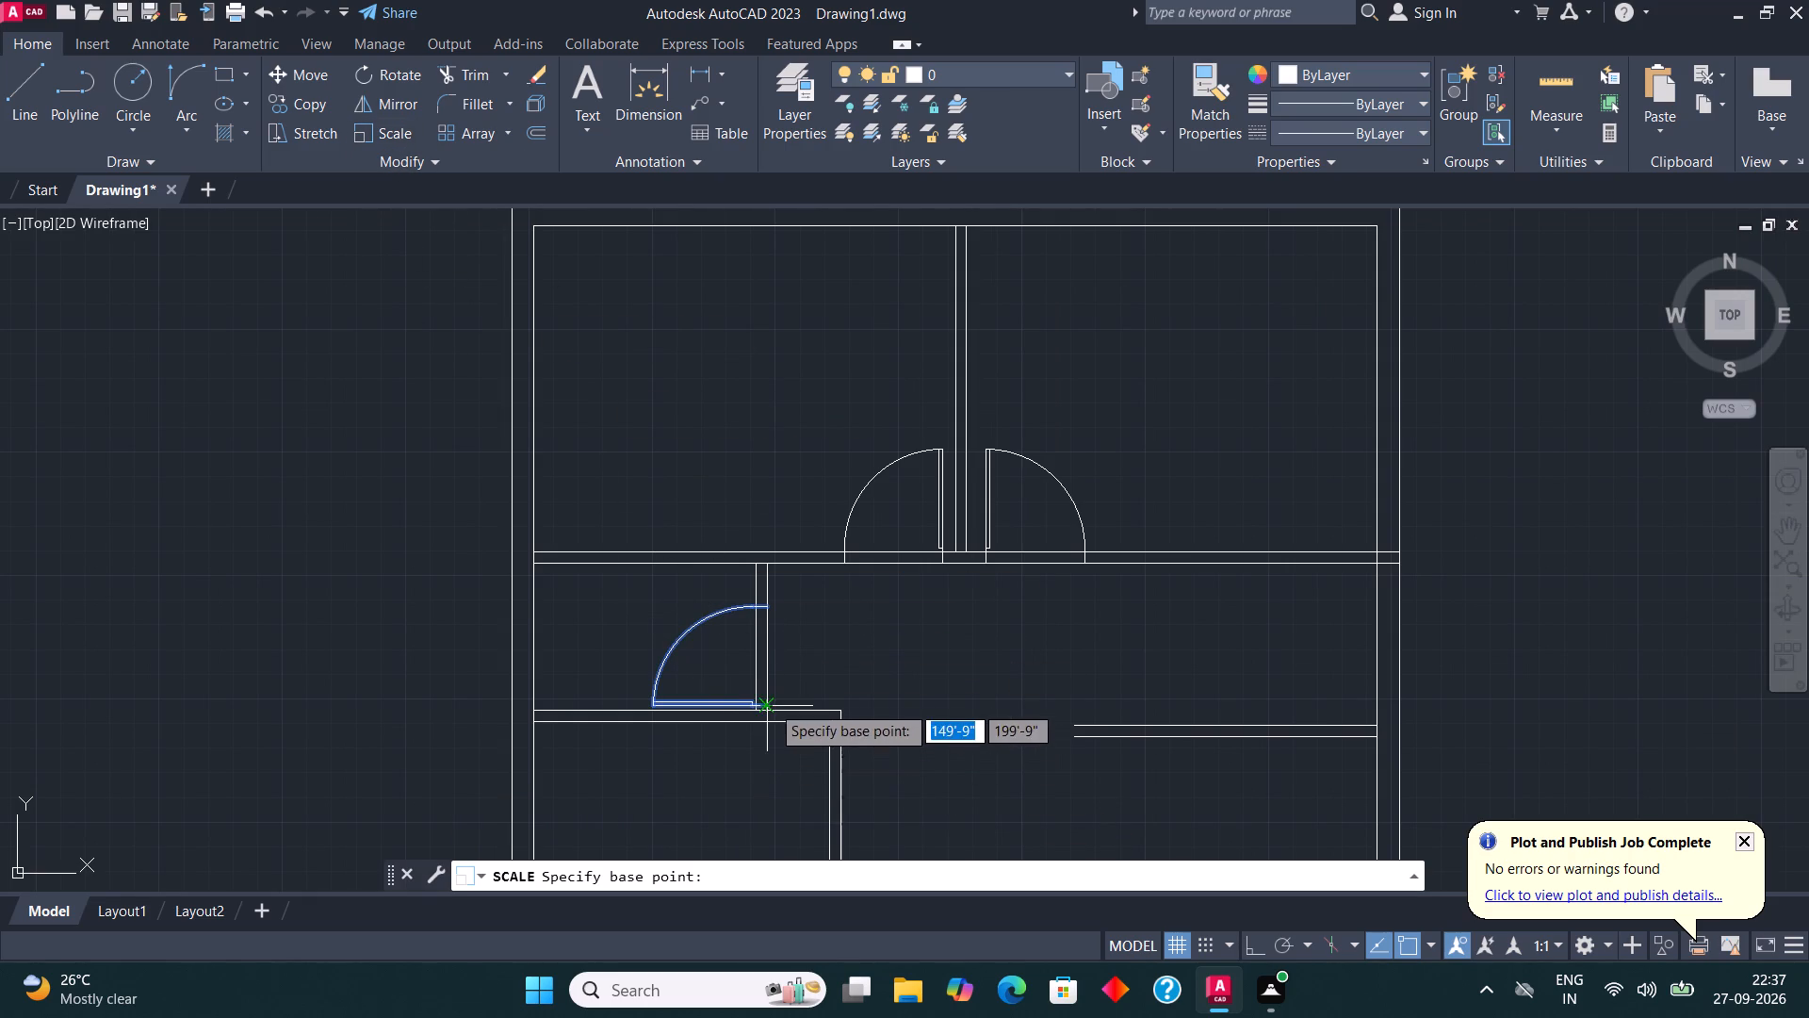
{"action": "left_click", "coordinate": [771, 704]}
{"action": "left_click", "coordinate": [732, 672]}
{"action": "key", "text": "Escape"}
Copy the horizontal-leaf door that swings up and left into the middle-left room's vertical partition, just above its bottom wall.
{"action": "scroll", "coordinate": [733, 681], "scroll_direction": "down", "scroll_amount": 1}
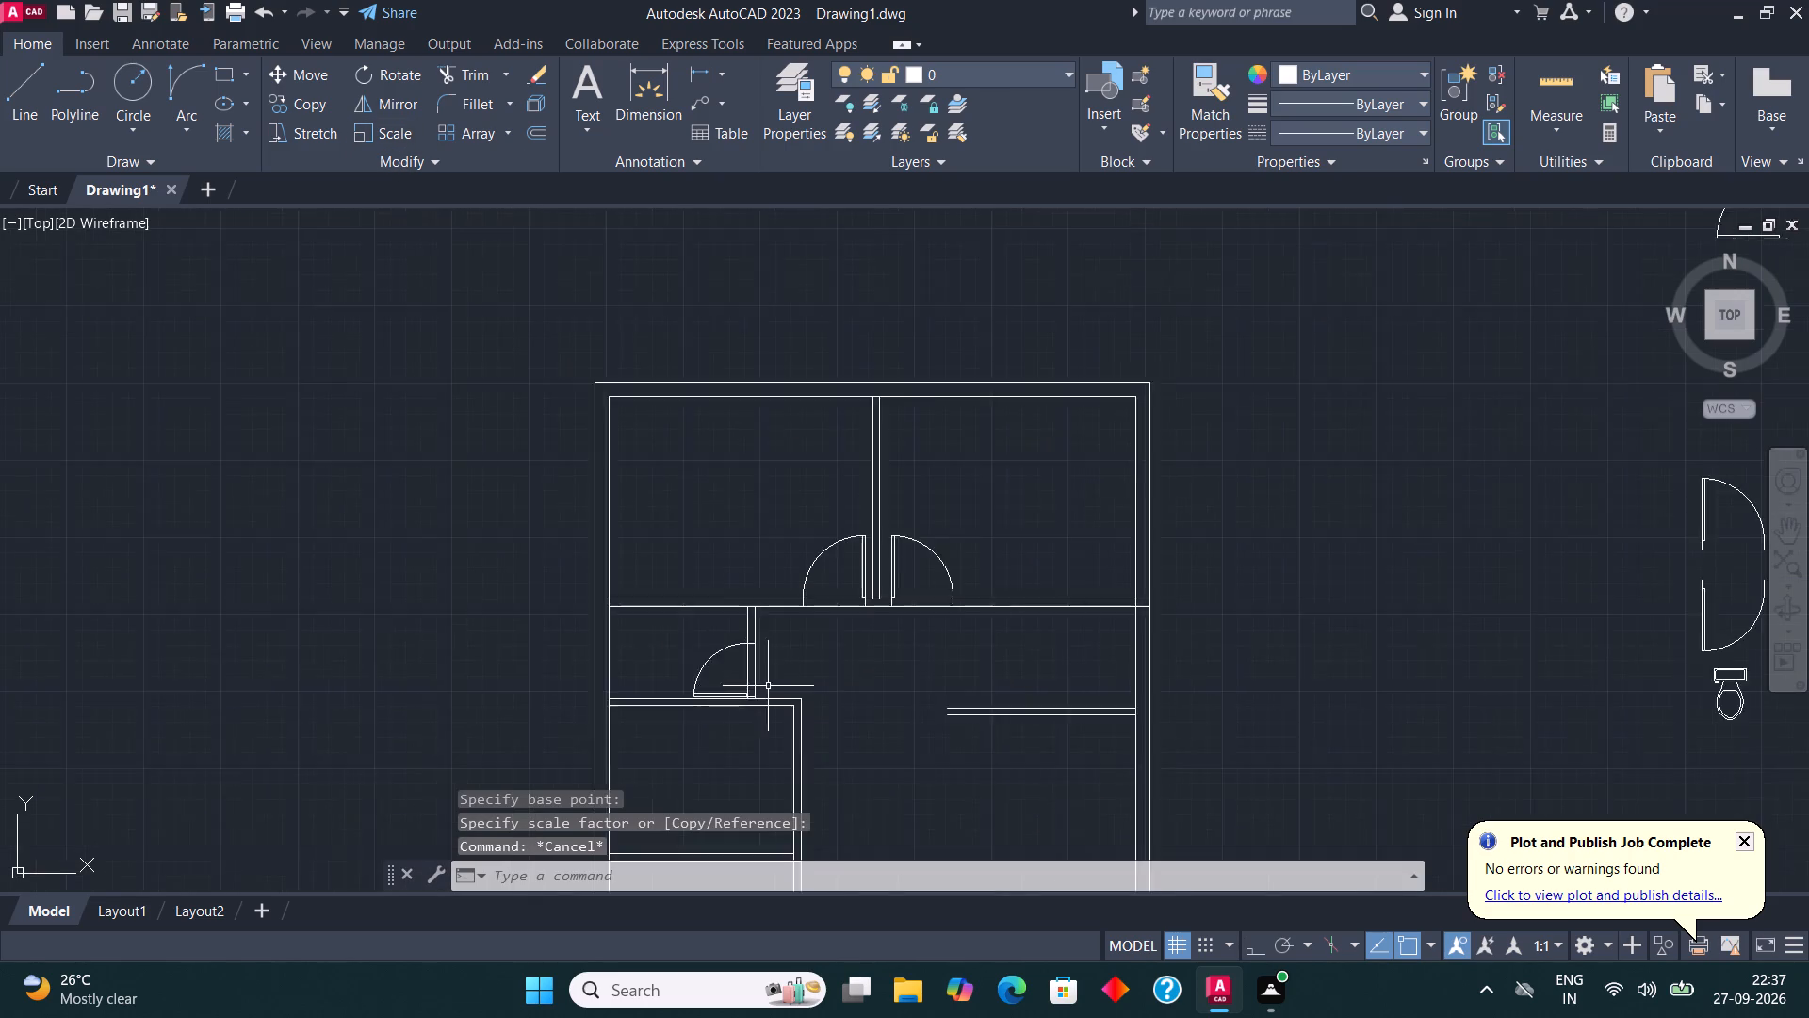
{"action": "scroll", "coordinate": [774, 684], "scroll_direction": "down", "scroll_amount": 1}
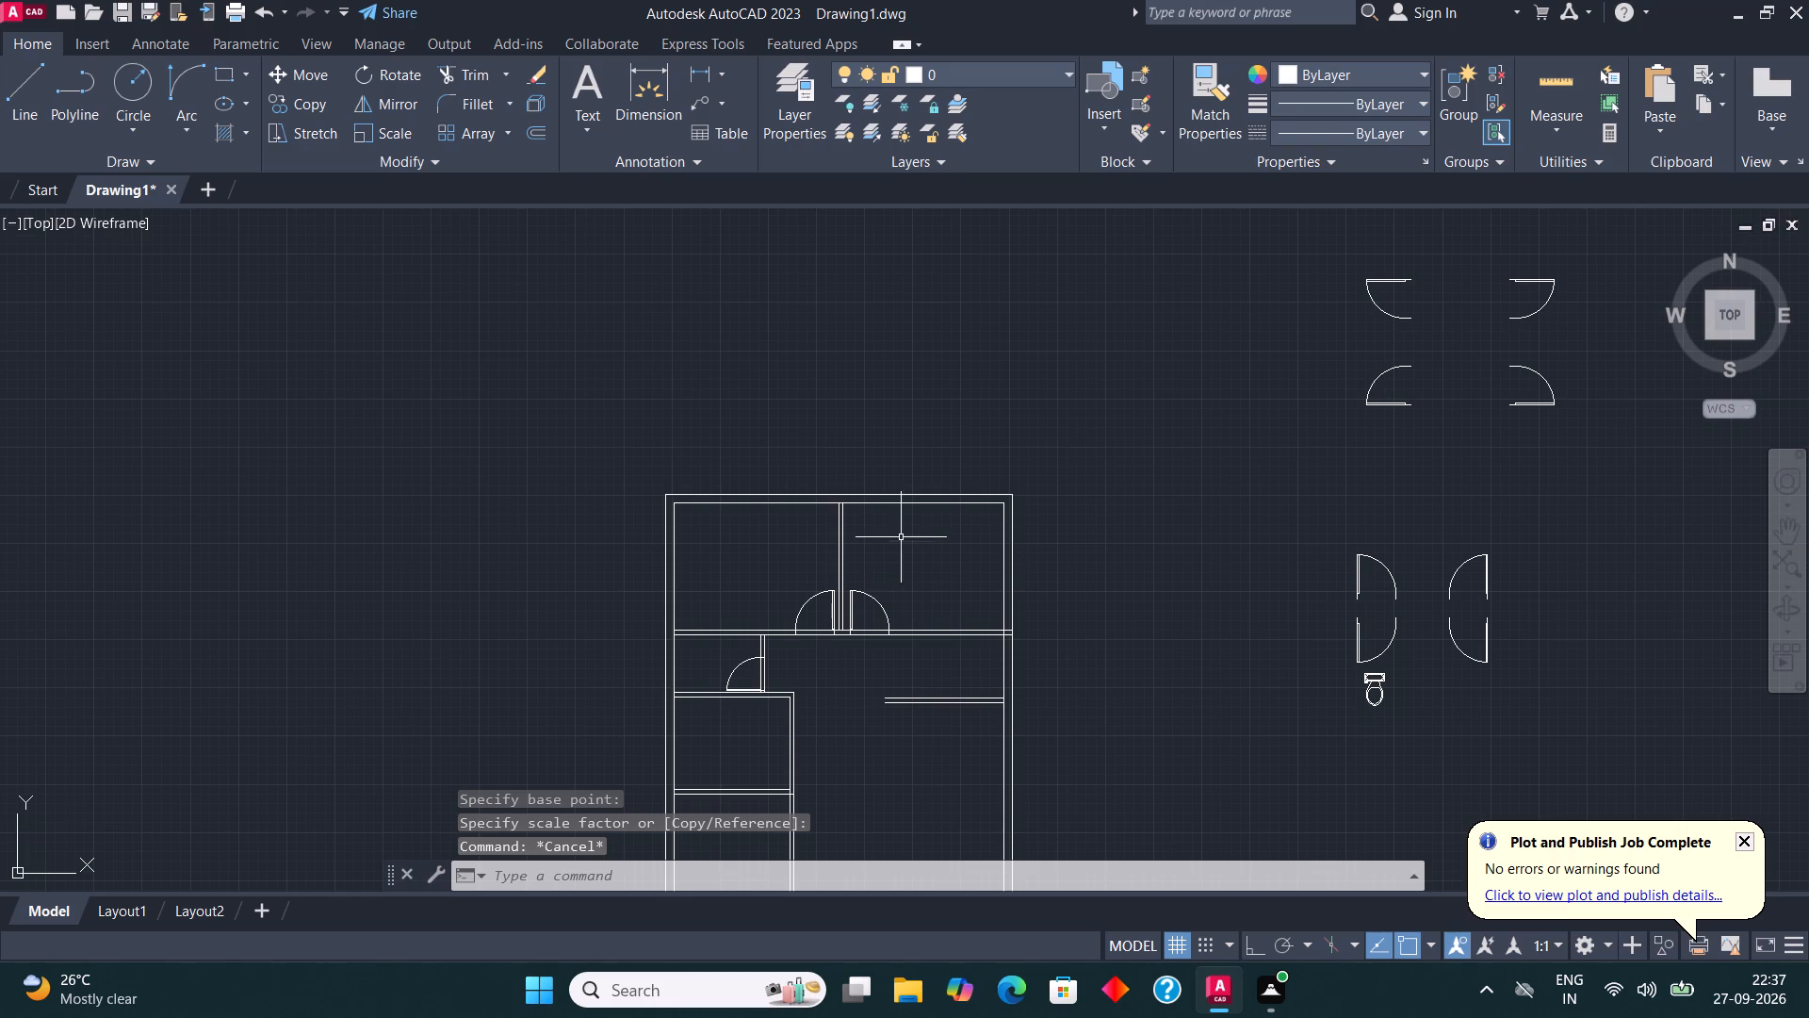
{"action": "scroll", "coordinate": [893, 536], "scroll_direction": "down", "scroll_amount": 1}
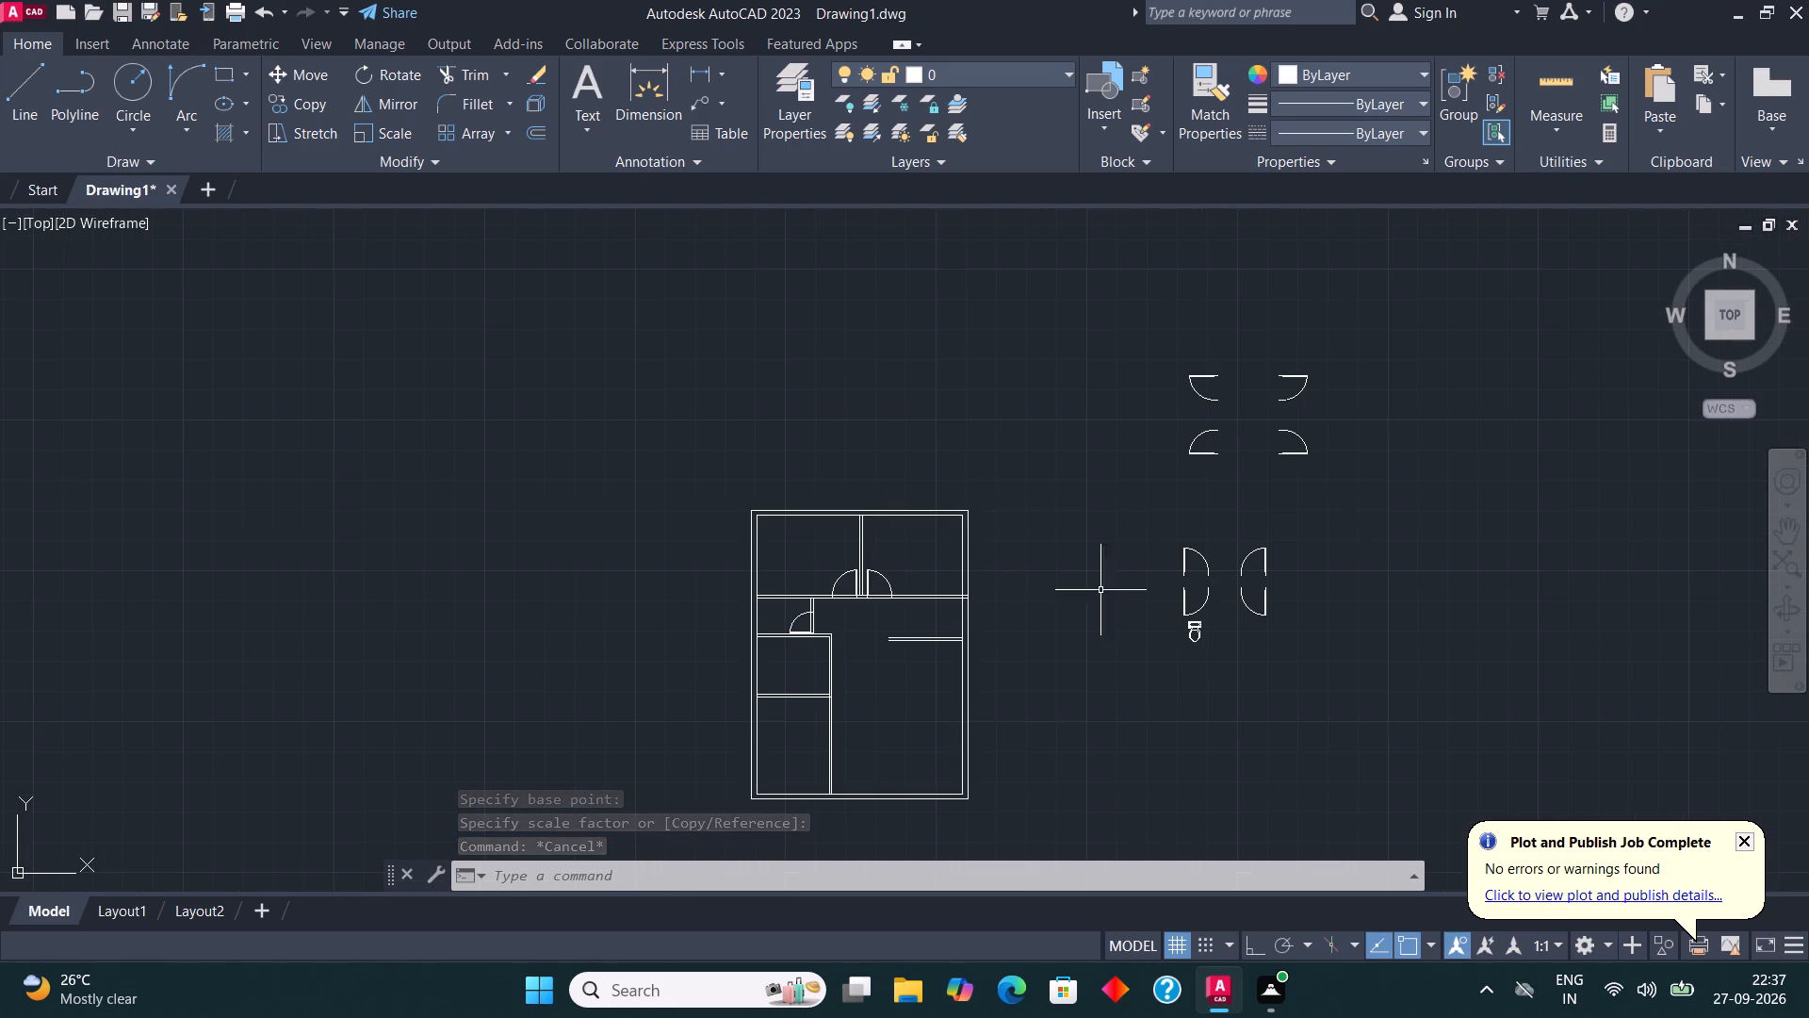
{"action": "left_click", "coordinate": [1195, 459]}
{"action": "left_click", "coordinate": [1195, 450]}
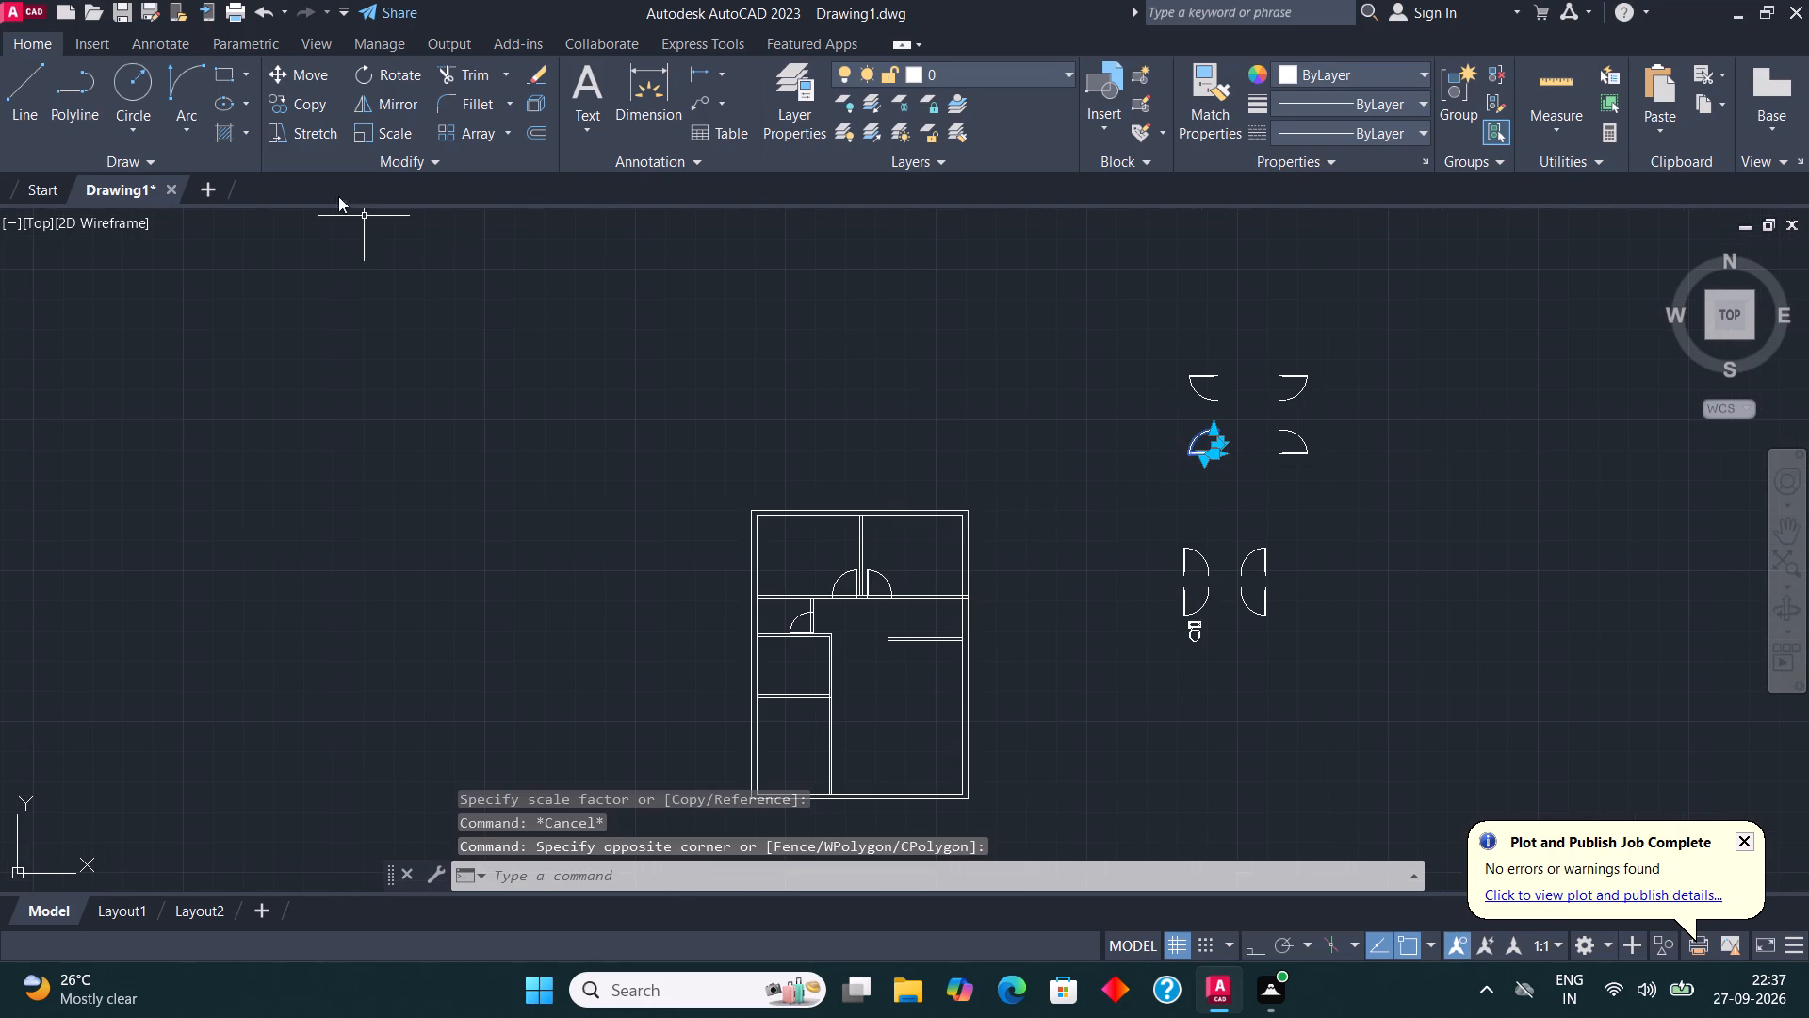
{"action": "left_click", "coordinate": [285, 112]}
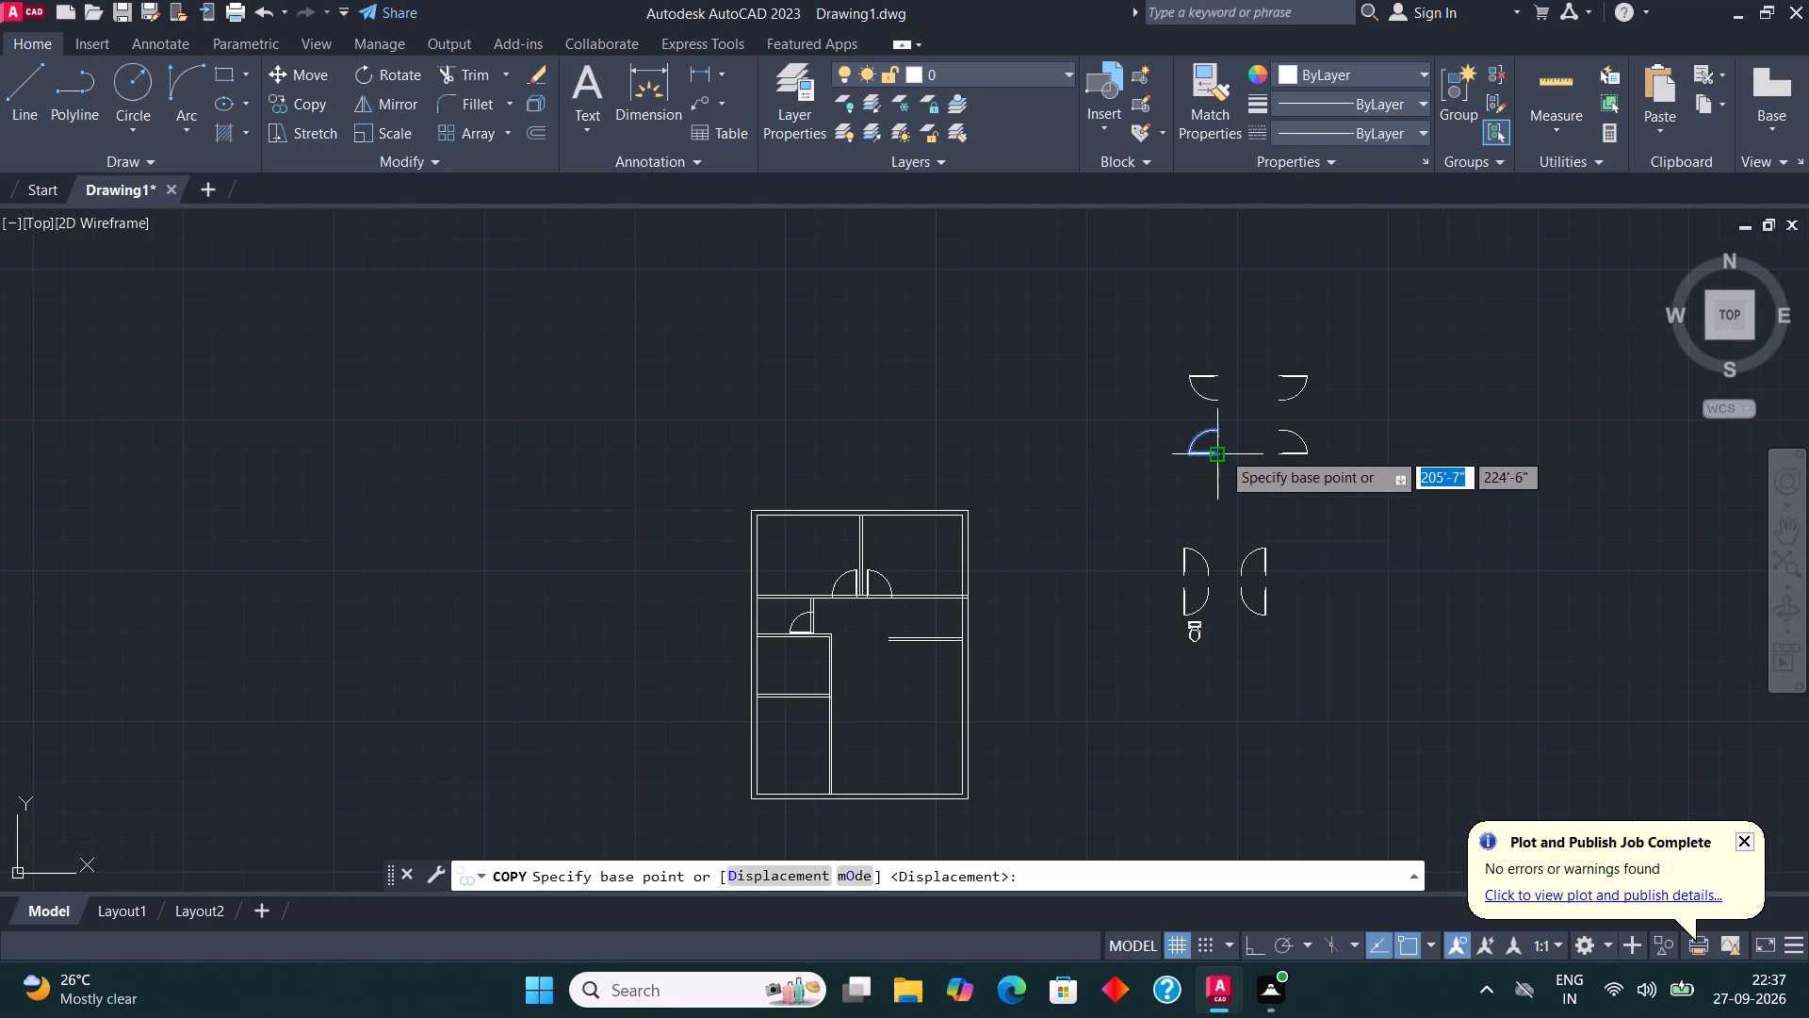
{"action": "left_click", "coordinate": [1221, 451]}
{"action": "scroll", "coordinate": [812, 704], "scroll_direction": "up", "scroll_amount": 4}
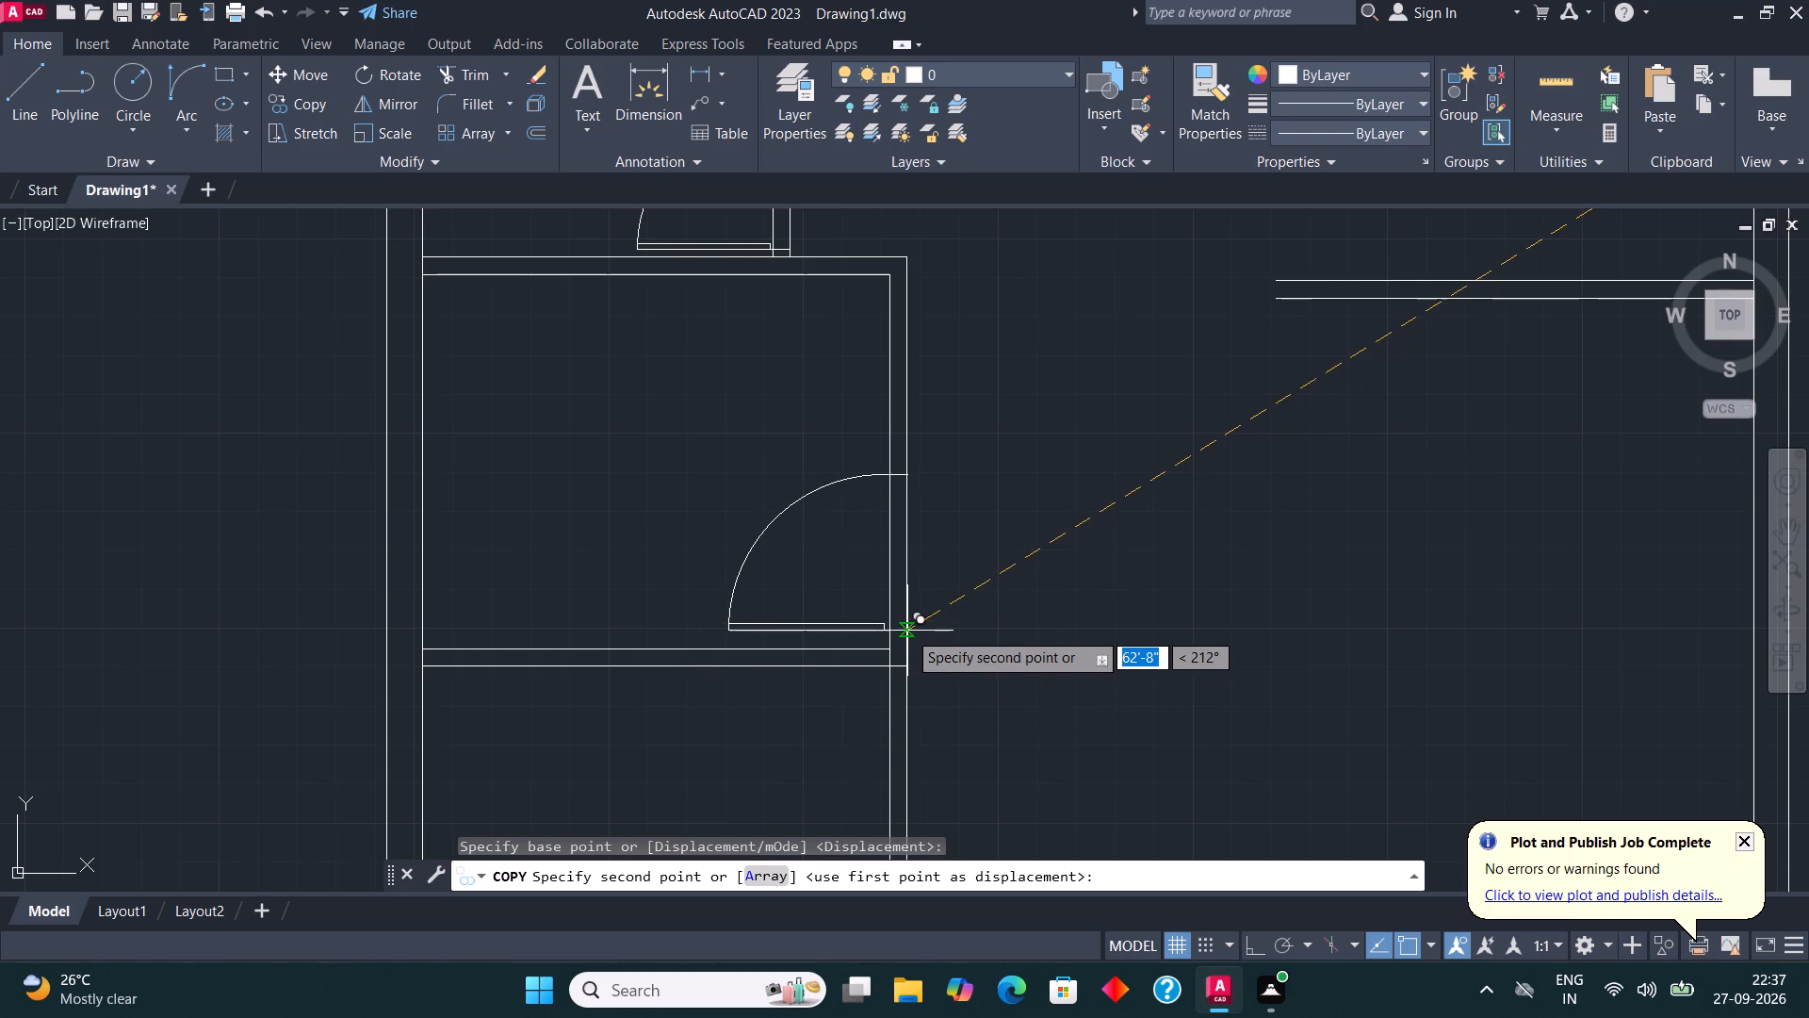
{"action": "left_click", "coordinate": [907, 631]}
{"action": "scroll", "coordinate": [841, 637], "scroll_direction": "down", "scroll_amount": 2}
{"action": "key", "text": "Escape"}
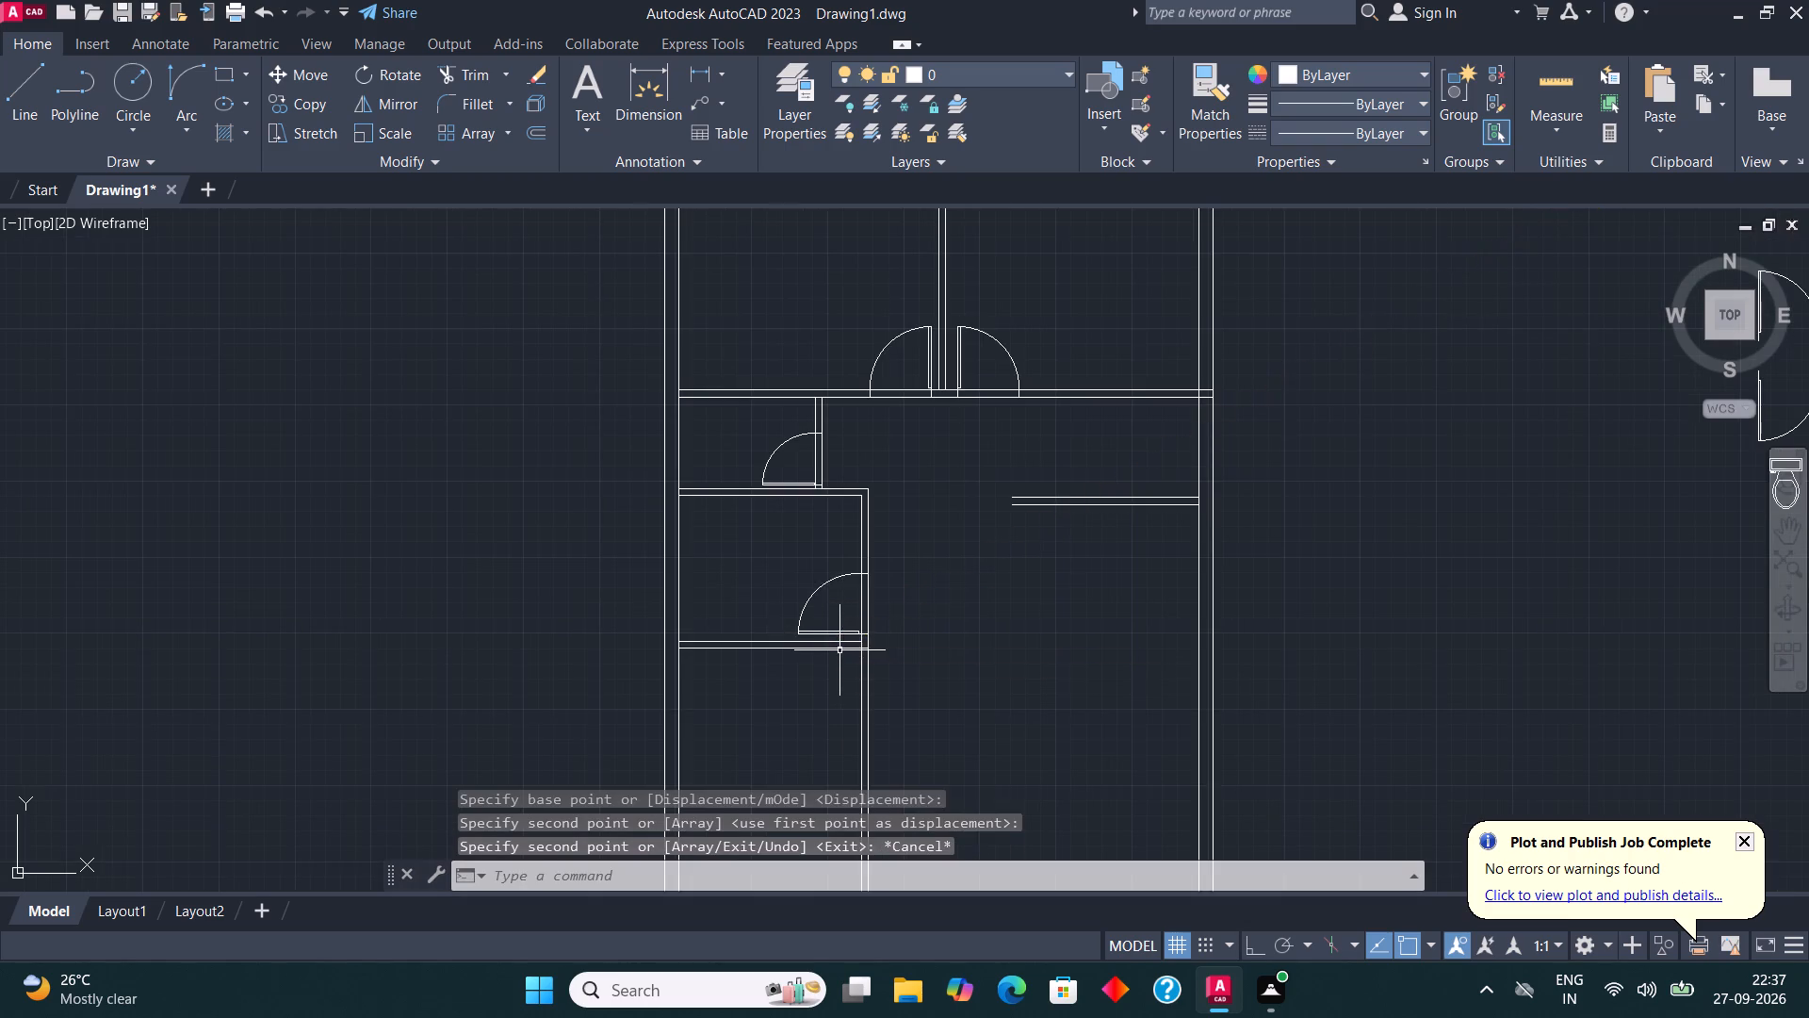
Copy the horizontal-leaf door that swings down and left into the bottom-left room's vertical partition, near its upper end.
{"action": "scroll", "coordinate": [850, 655], "scroll_direction": "down", "scroll_amount": 2}
{"action": "left_click", "coordinate": [1233, 342]}
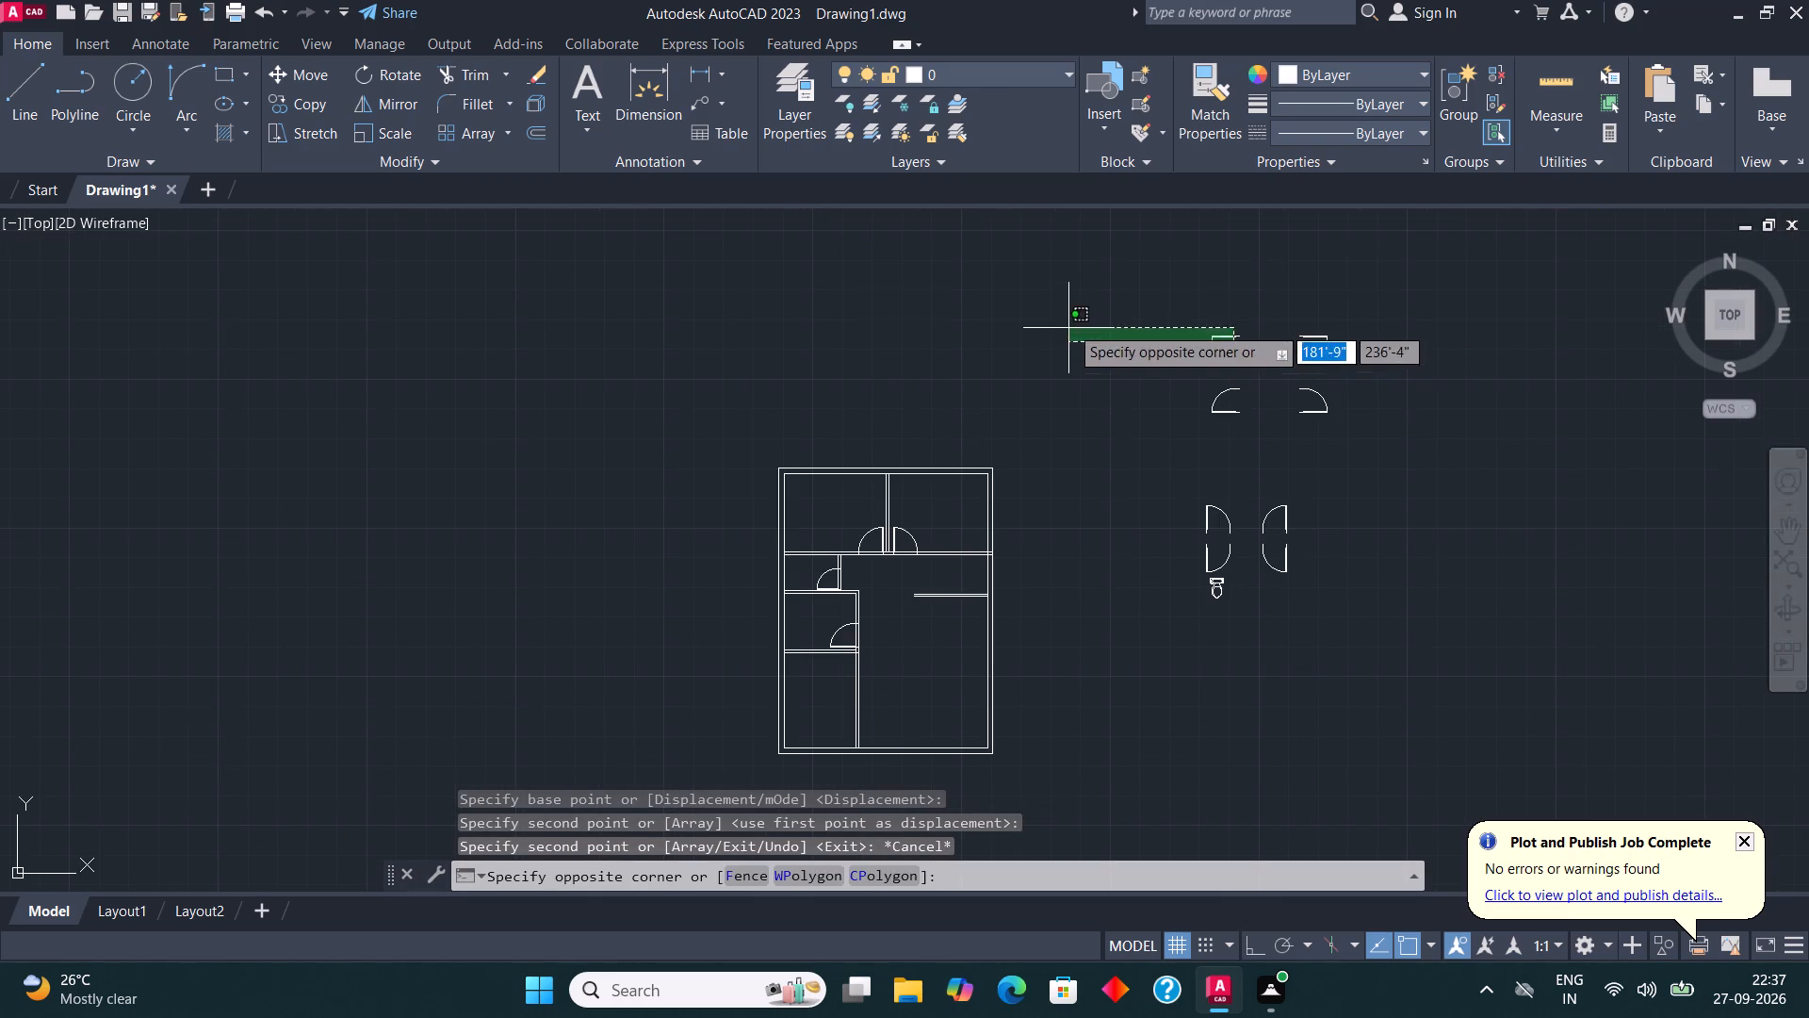
{"action": "left_click", "coordinate": [1079, 304]}
{"action": "left_click", "coordinate": [307, 108]}
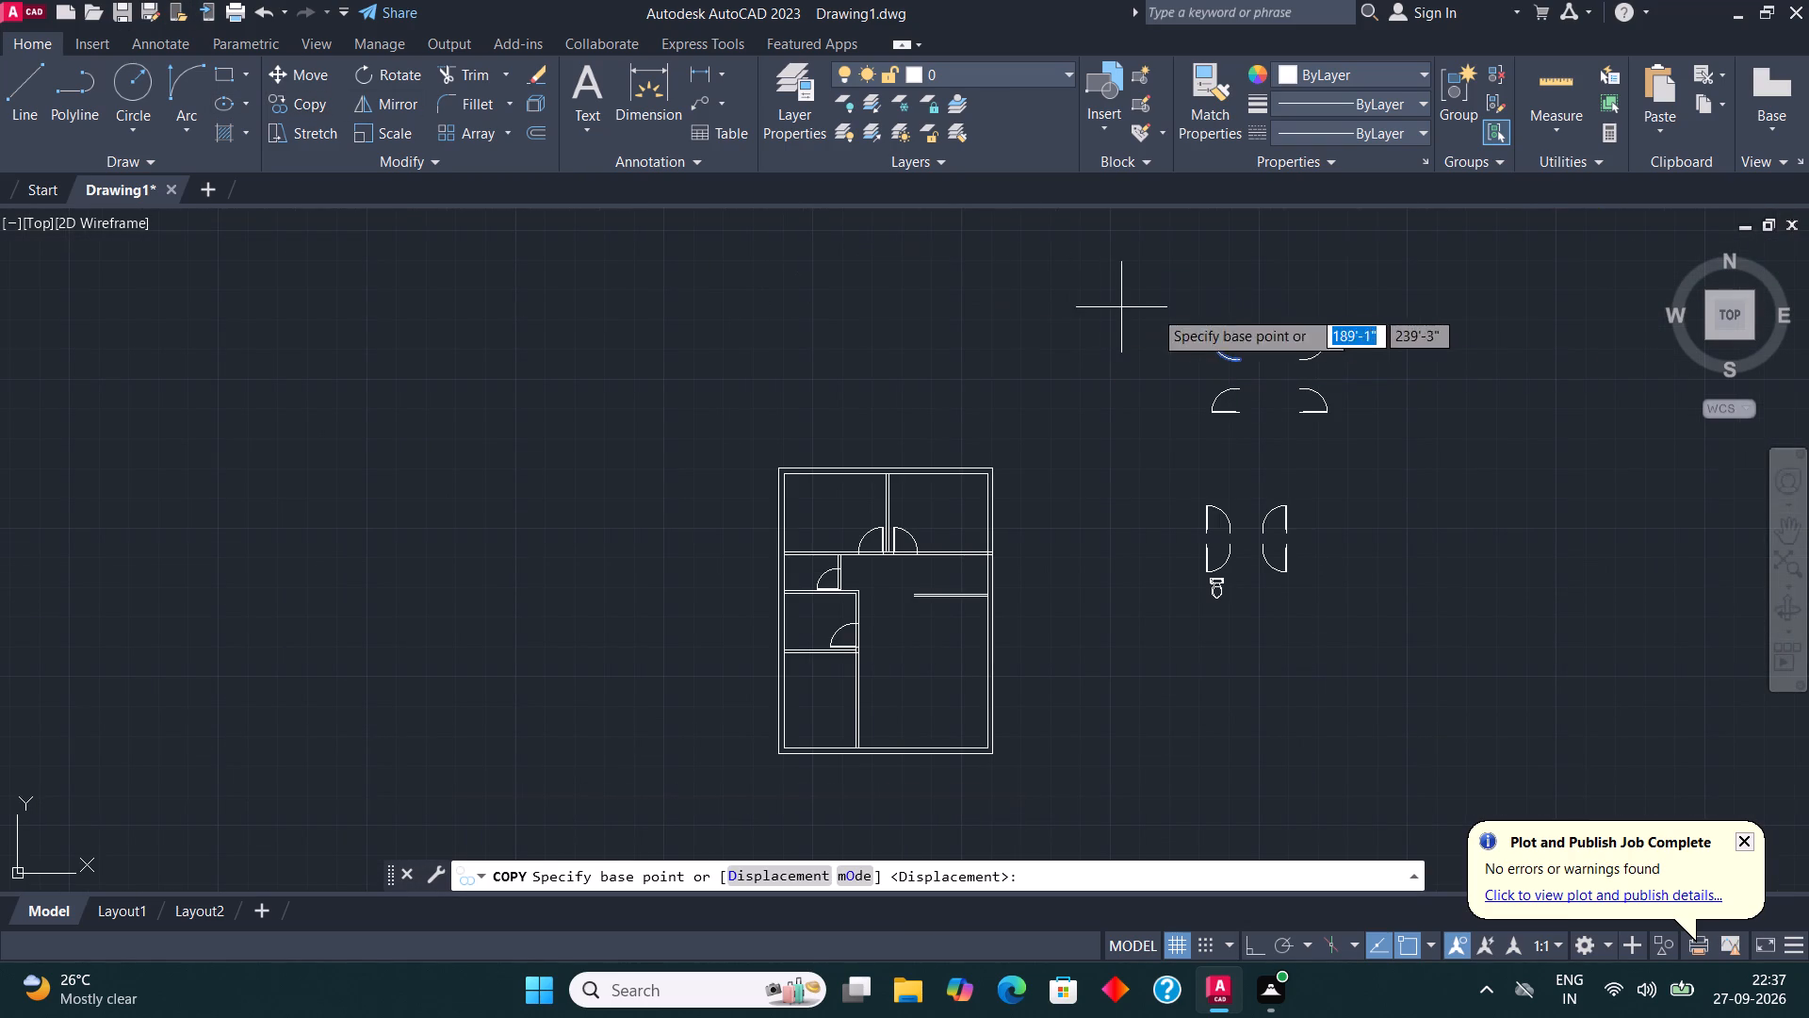
{"action": "left_click", "coordinate": [1243, 330]}
{"action": "scroll", "coordinate": [1256, 308], "scroll_direction": "down", "scroll_amount": 2}
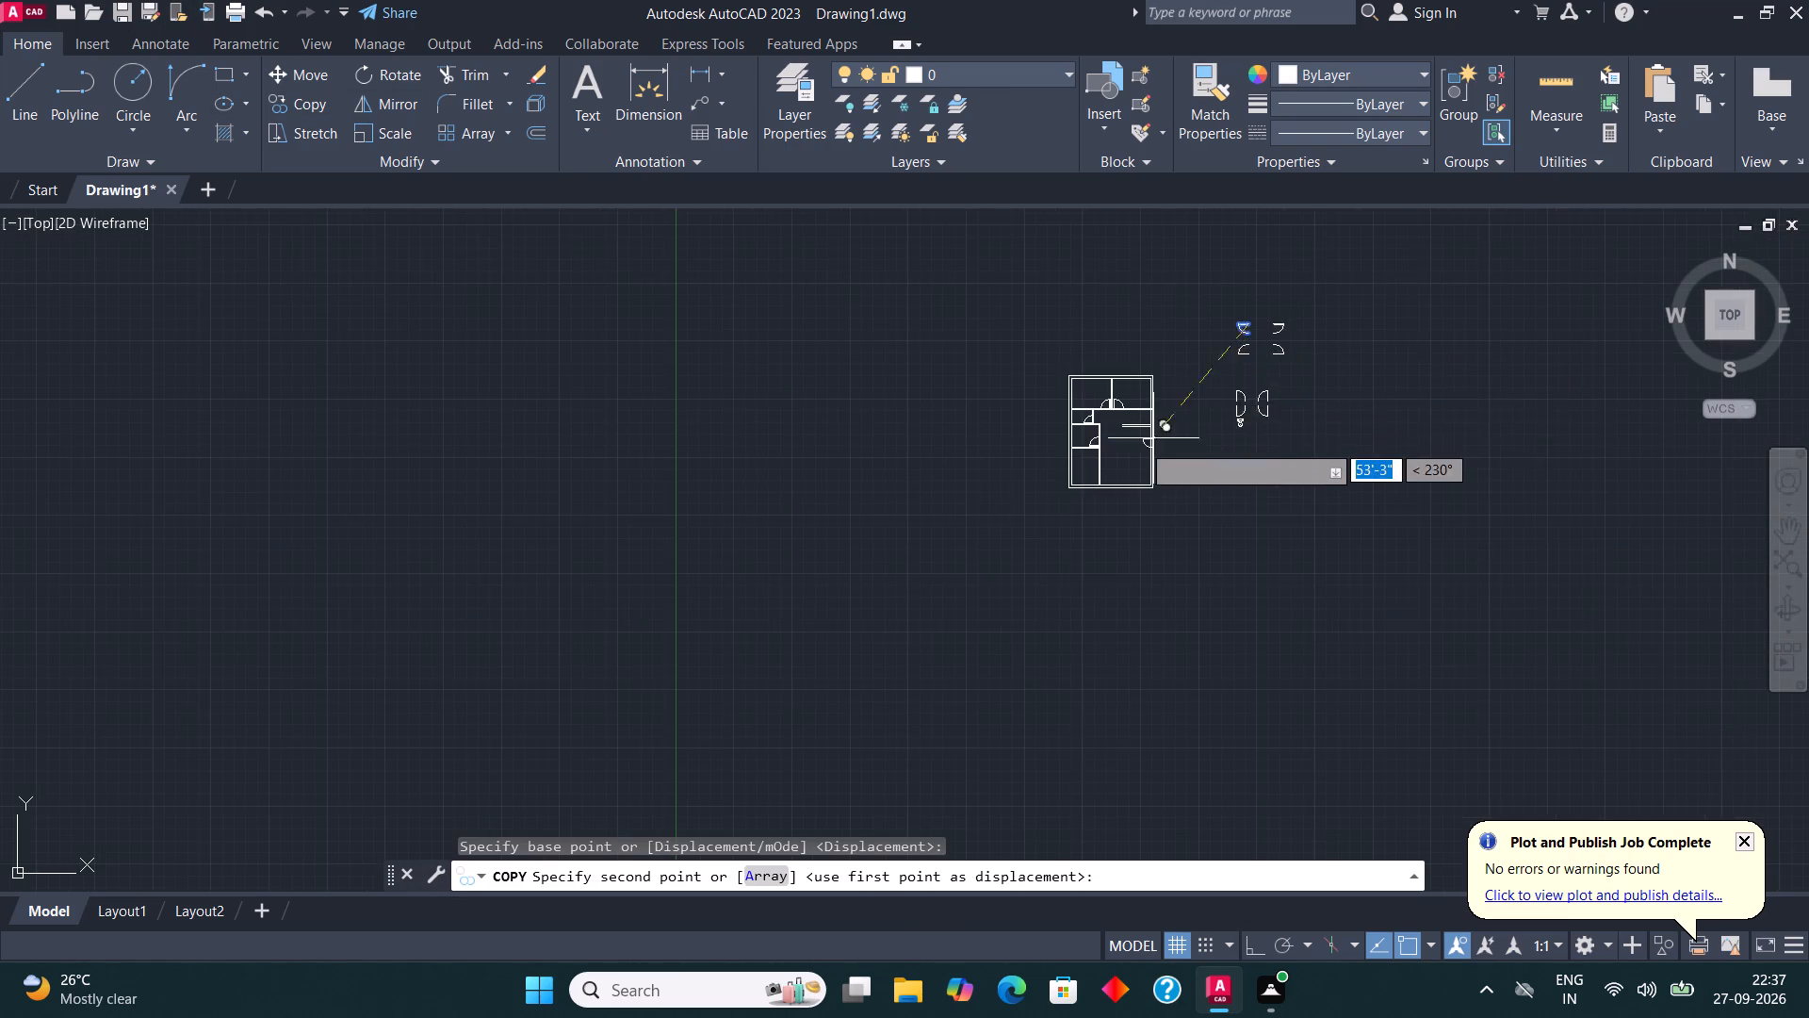
{"action": "scroll", "coordinate": [1098, 451], "scroll_direction": "up", "scroll_amount": 7}
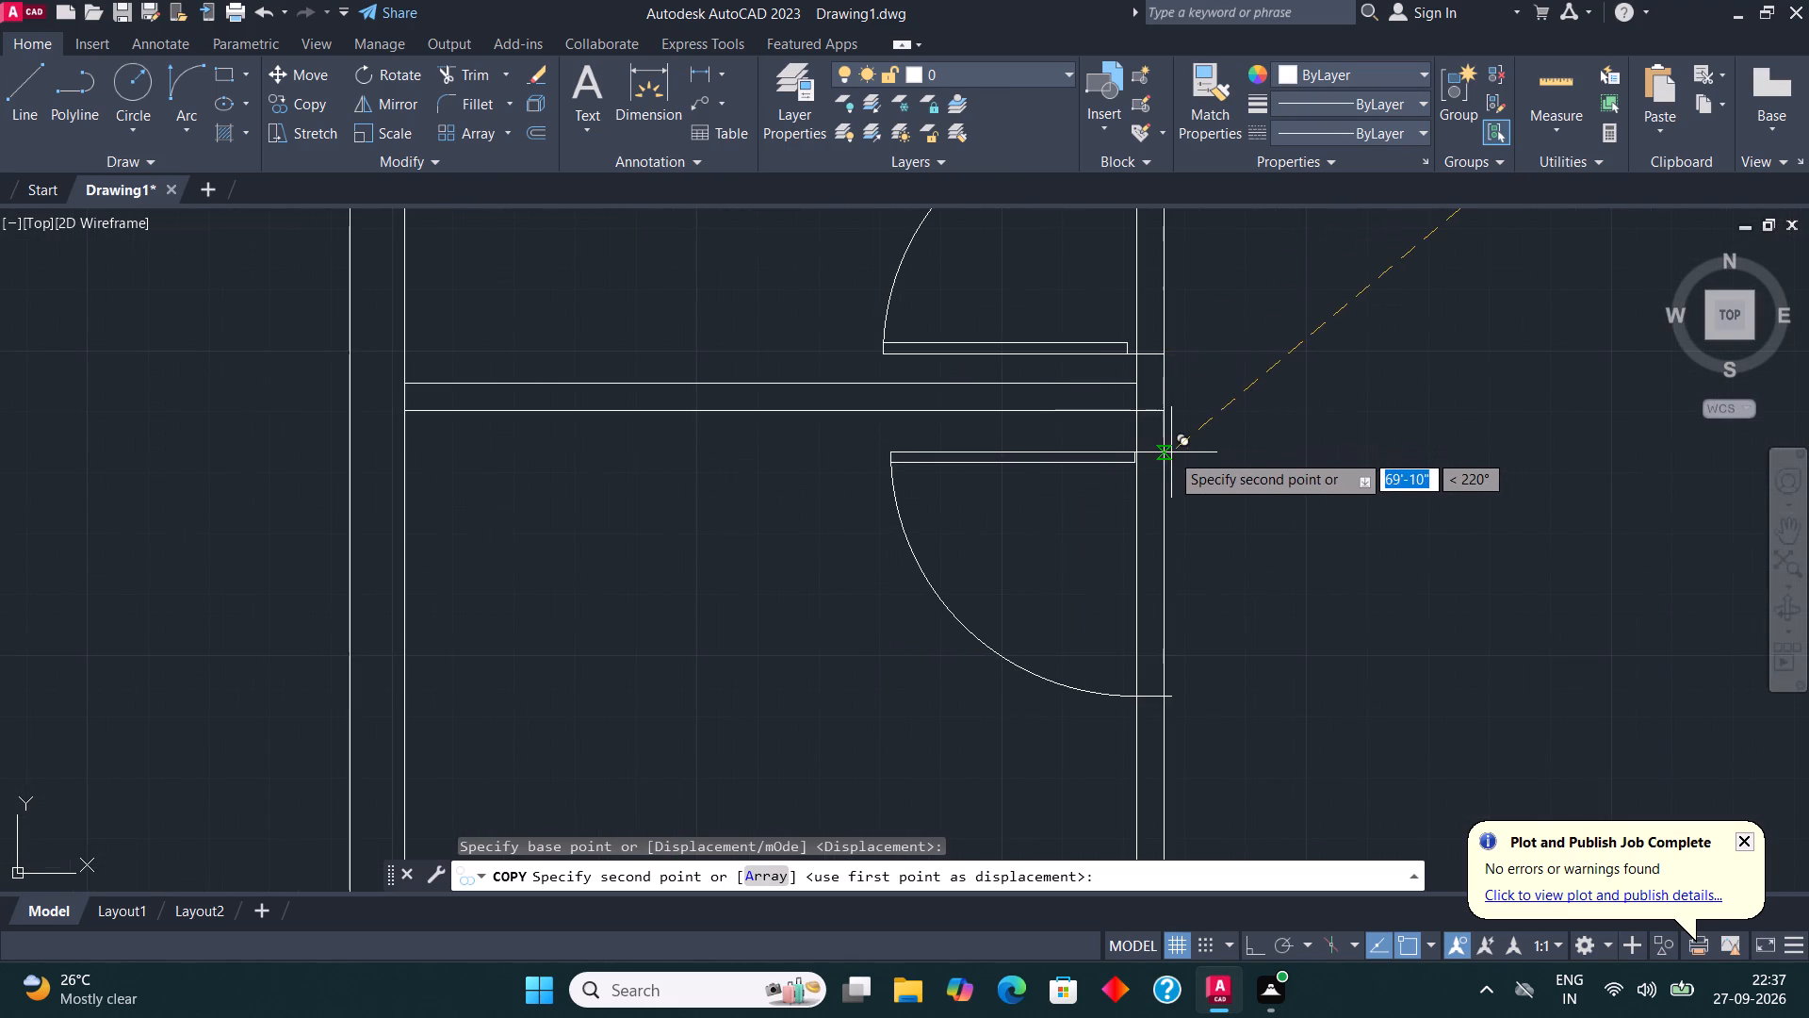
{"action": "left_click", "coordinate": [1166, 442]}
{"action": "key", "text": "Escape"}
Copy the right-swinging upright door into the bottom outer wall, hinged just to the right of the bottom-left room's partition.
{"action": "scroll", "coordinate": [896, 509], "scroll_direction": "down", "scroll_amount": 1}
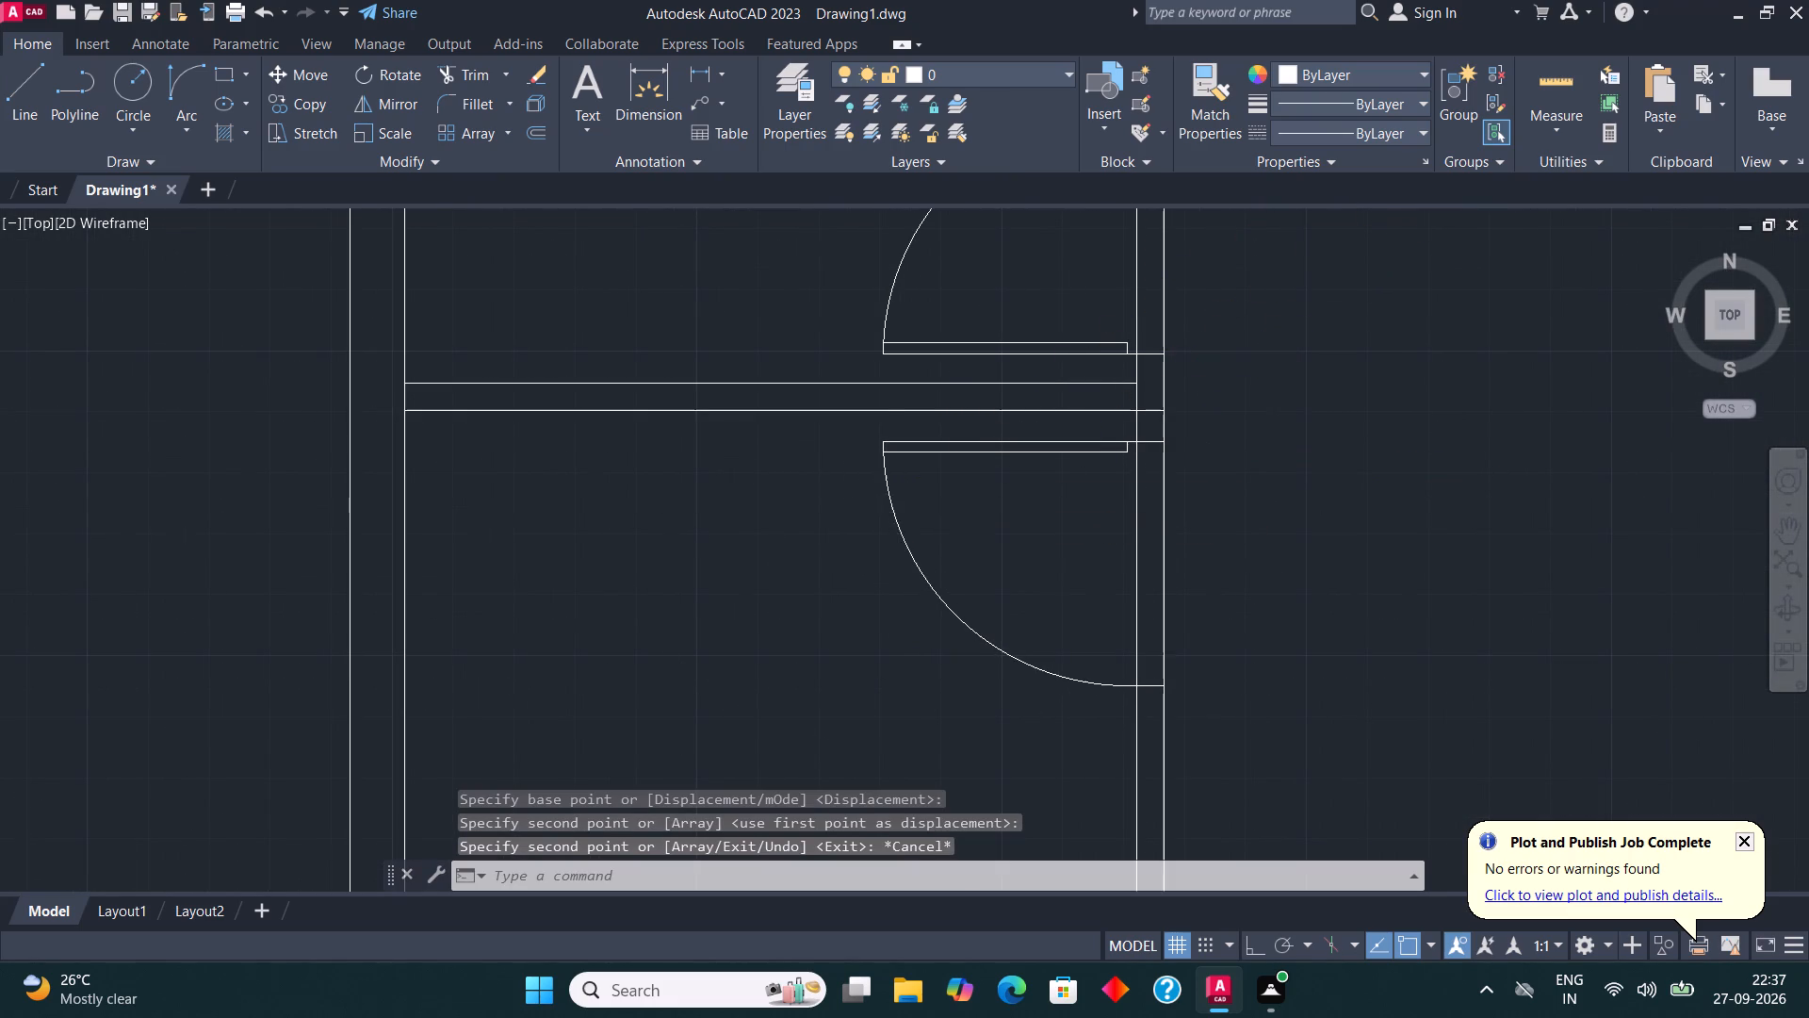
{"action": "scroll", "coordinate": [896, 509], "scroll_direction": "down", "scroll_amount": 4}
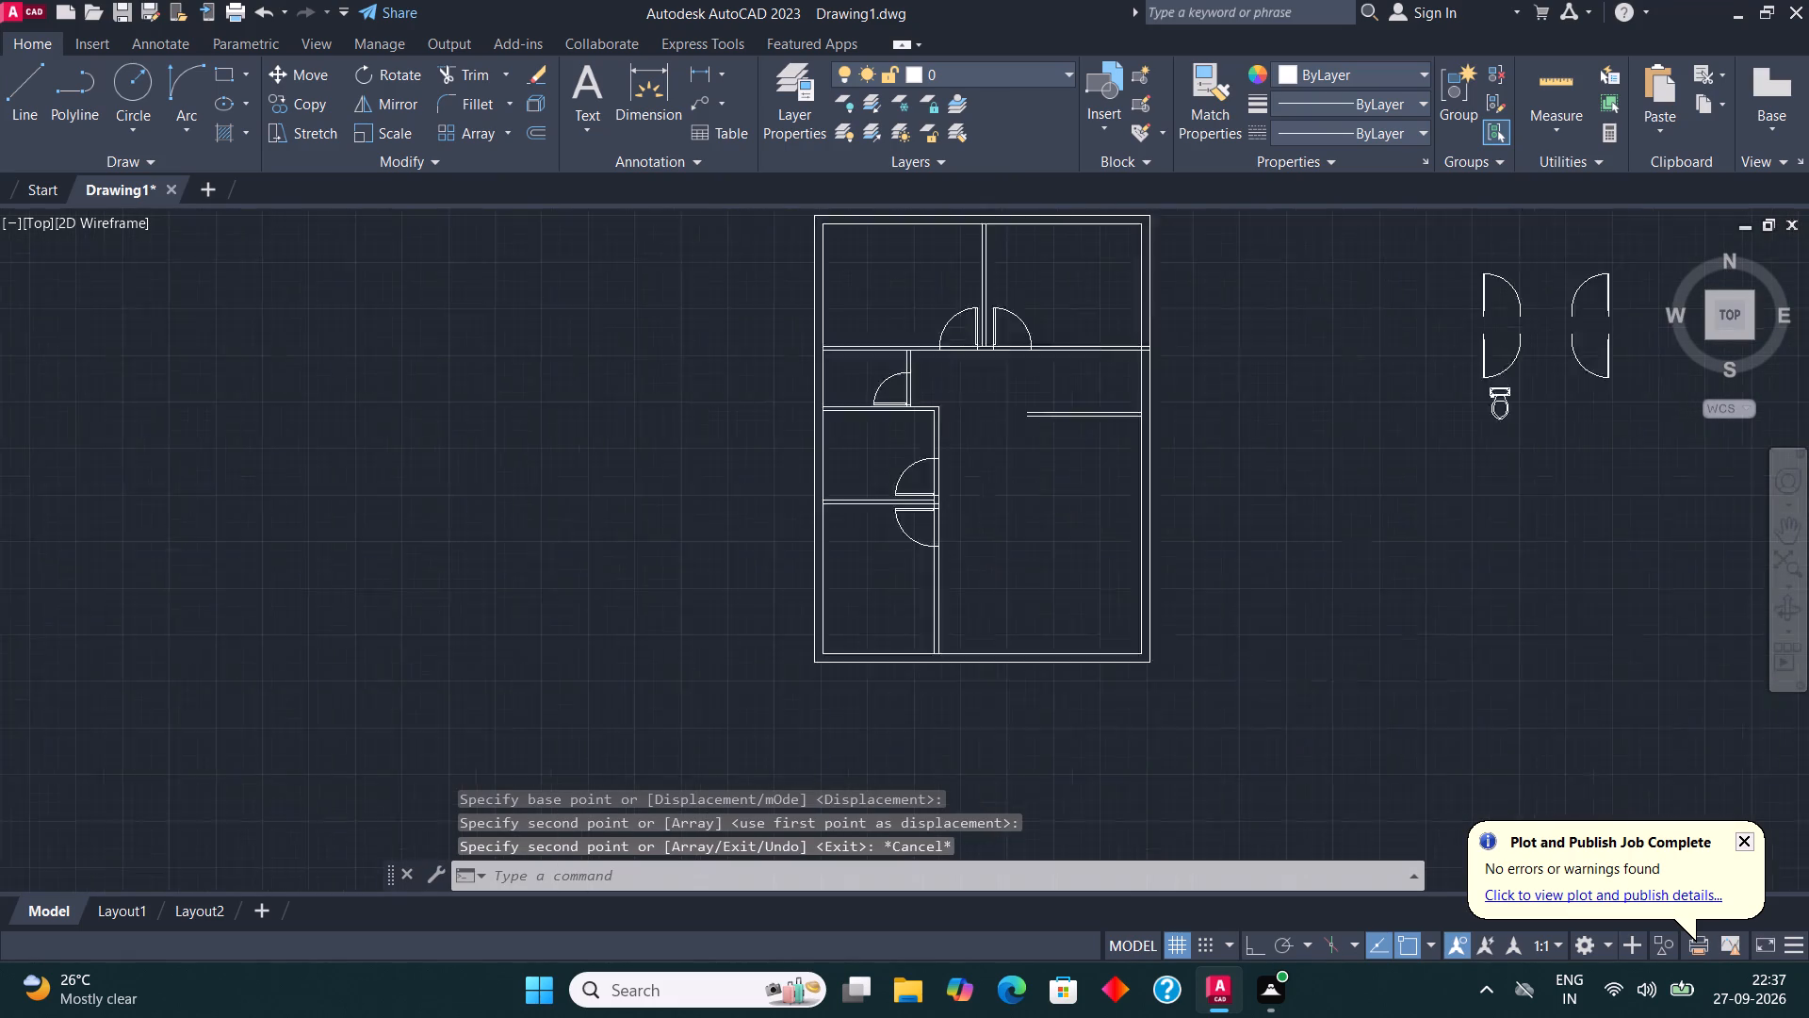
{"action": "left_click", "coordinate": [1272, 383]}
{"action": "left_click", "coordinate": [1256, 372]}
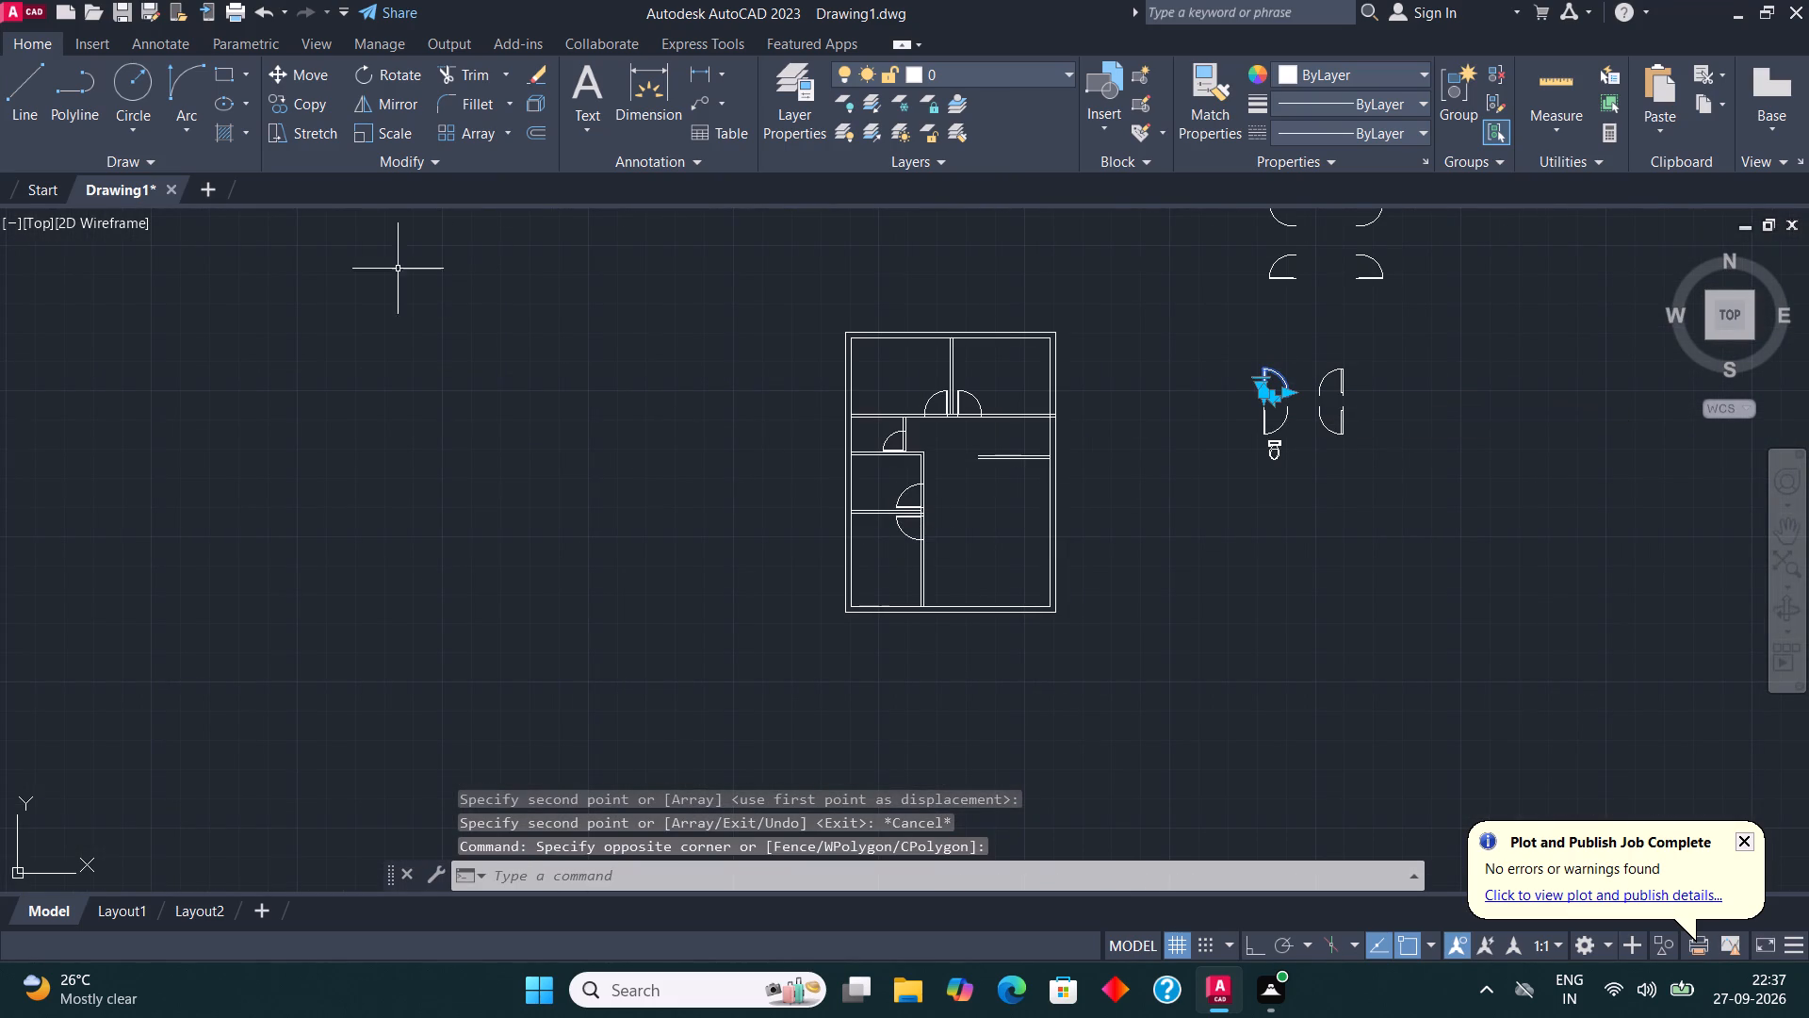
{"action": "left_click", "coordinate": [309, 93]}
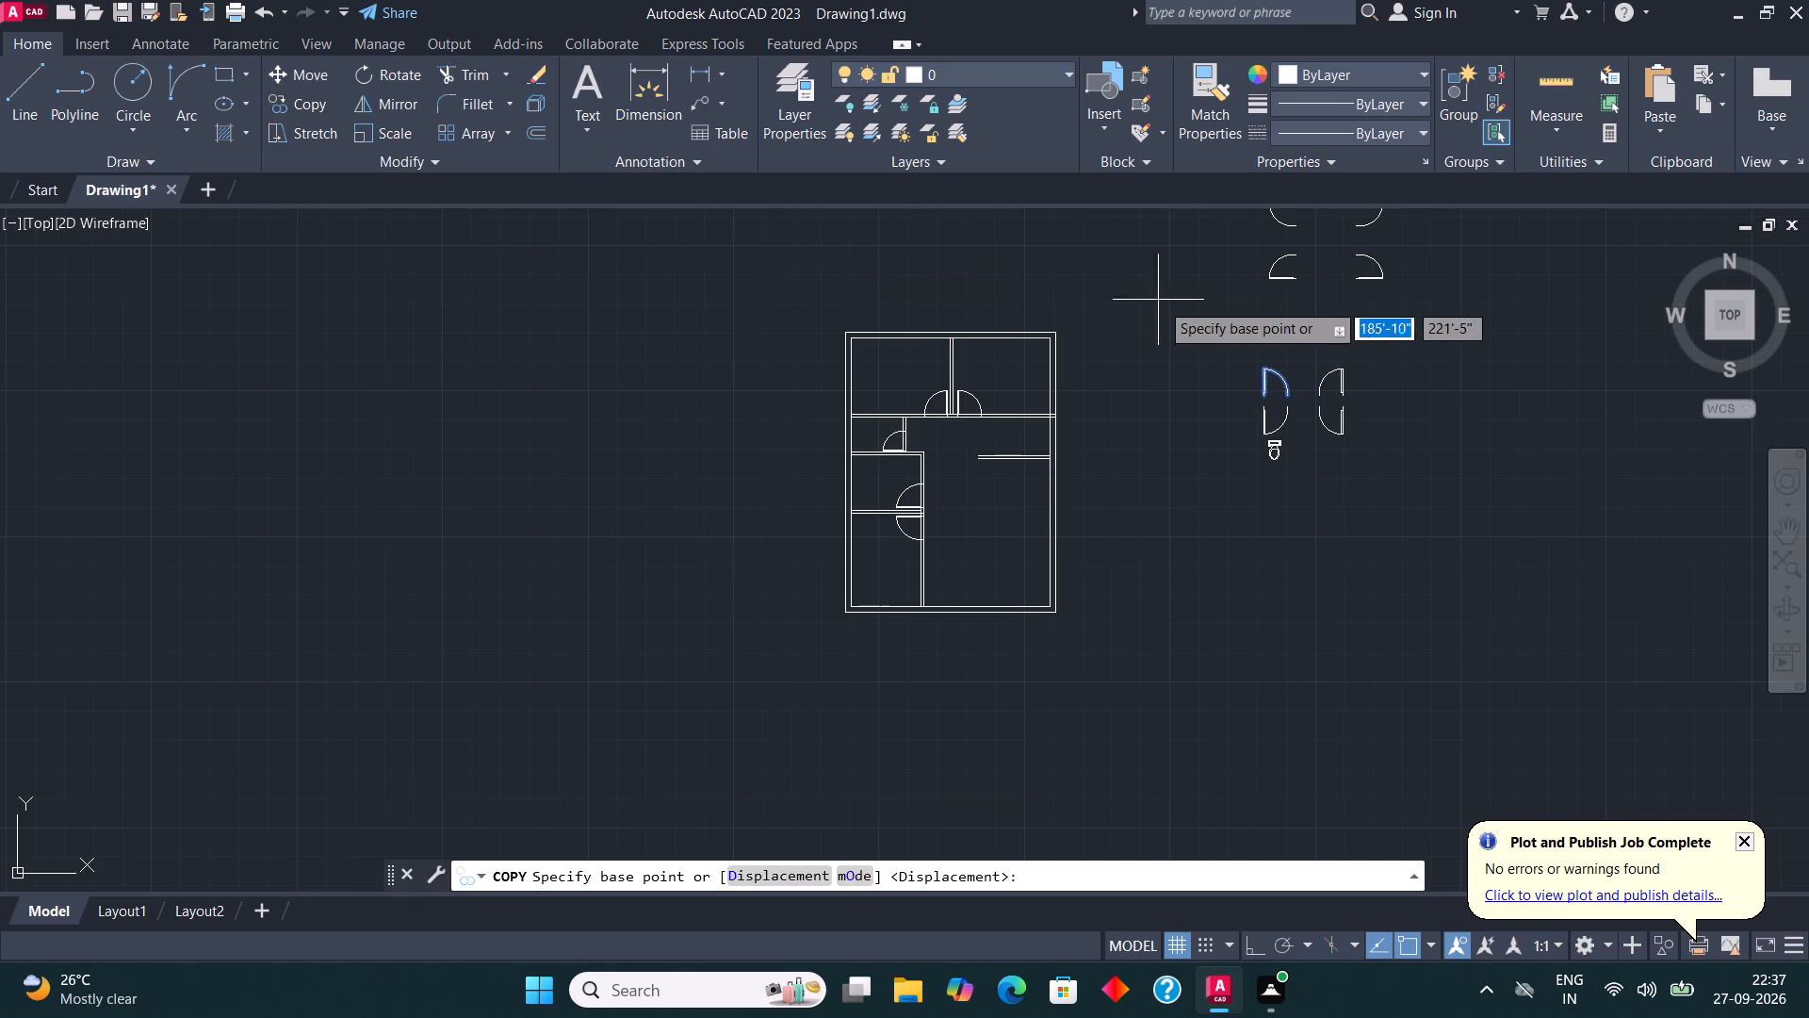
{"action": "scroll", "coordinate": [1258, 388], "scroll_direction": "up", "scroll_amount": 3}
{"action": "left_click", "coordinate": [1269, 423]}
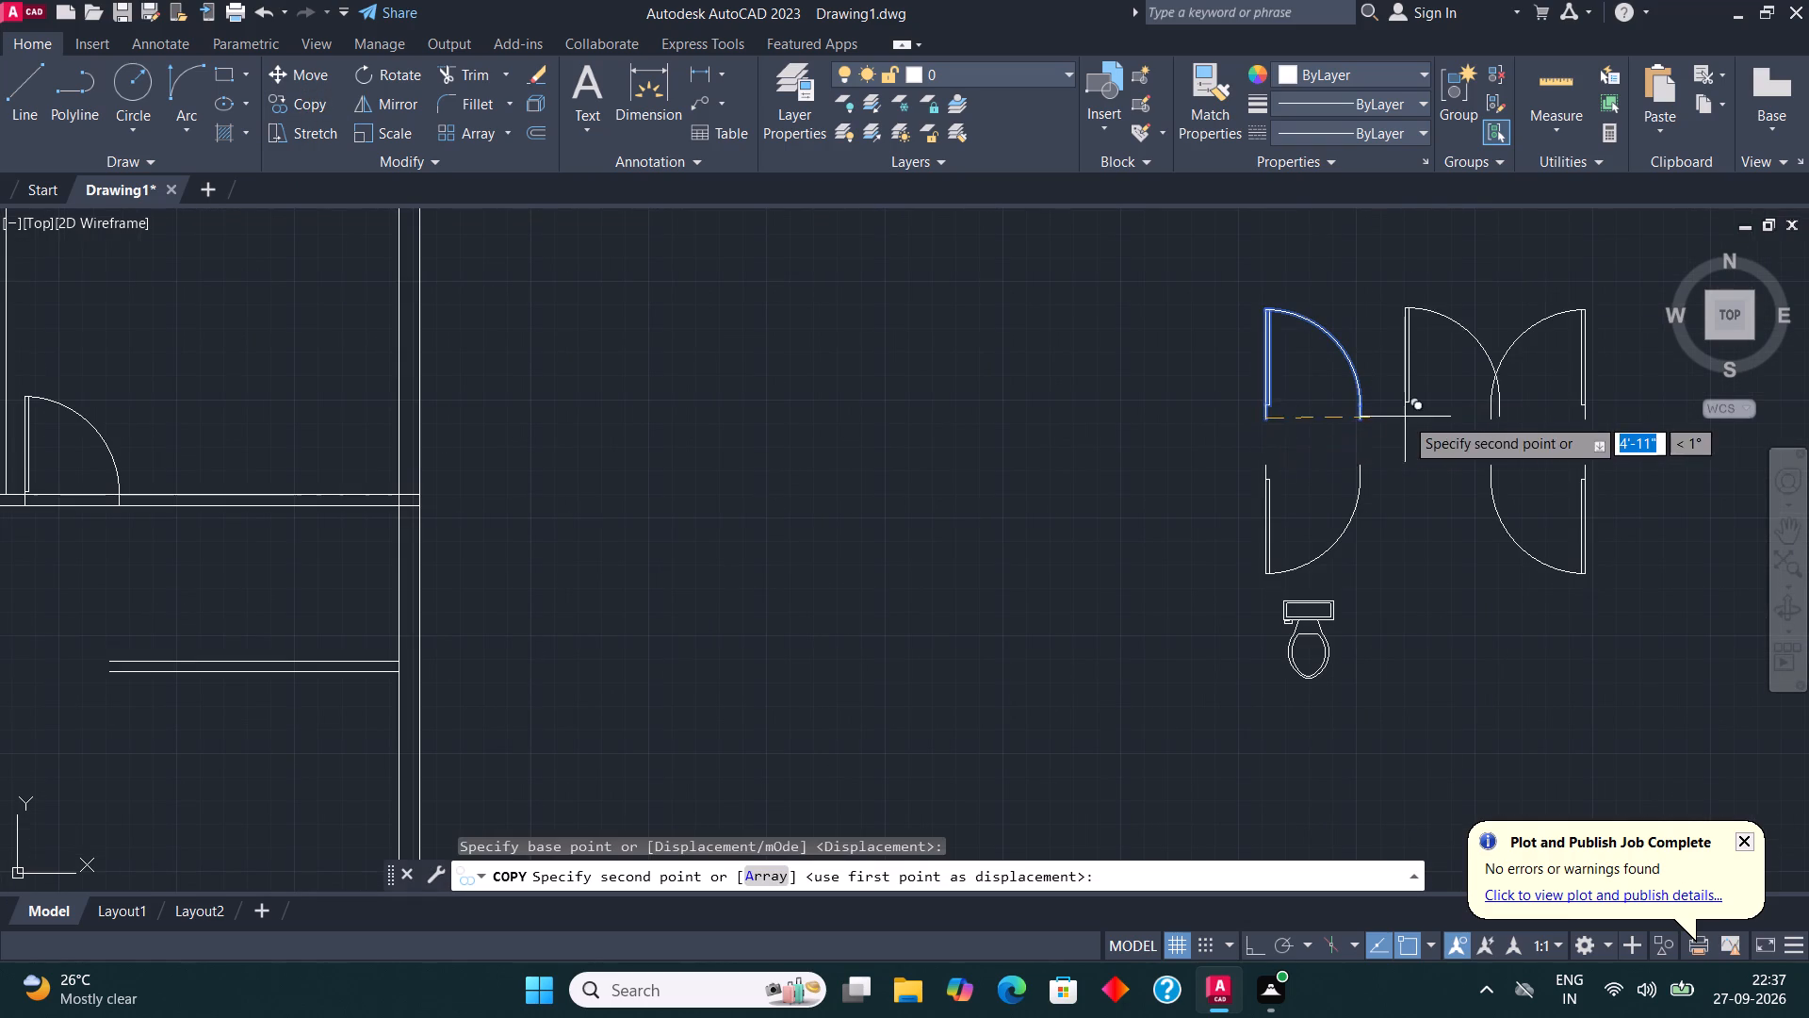
{"action": "scroll", "coordinate": [1406, 423], "scroll_direction": "down", "scroll_amount": 4}
{"action": "scroll", "coordinate": [1187, 574], "scroll_direction": "up", "scroll_amount": 5}
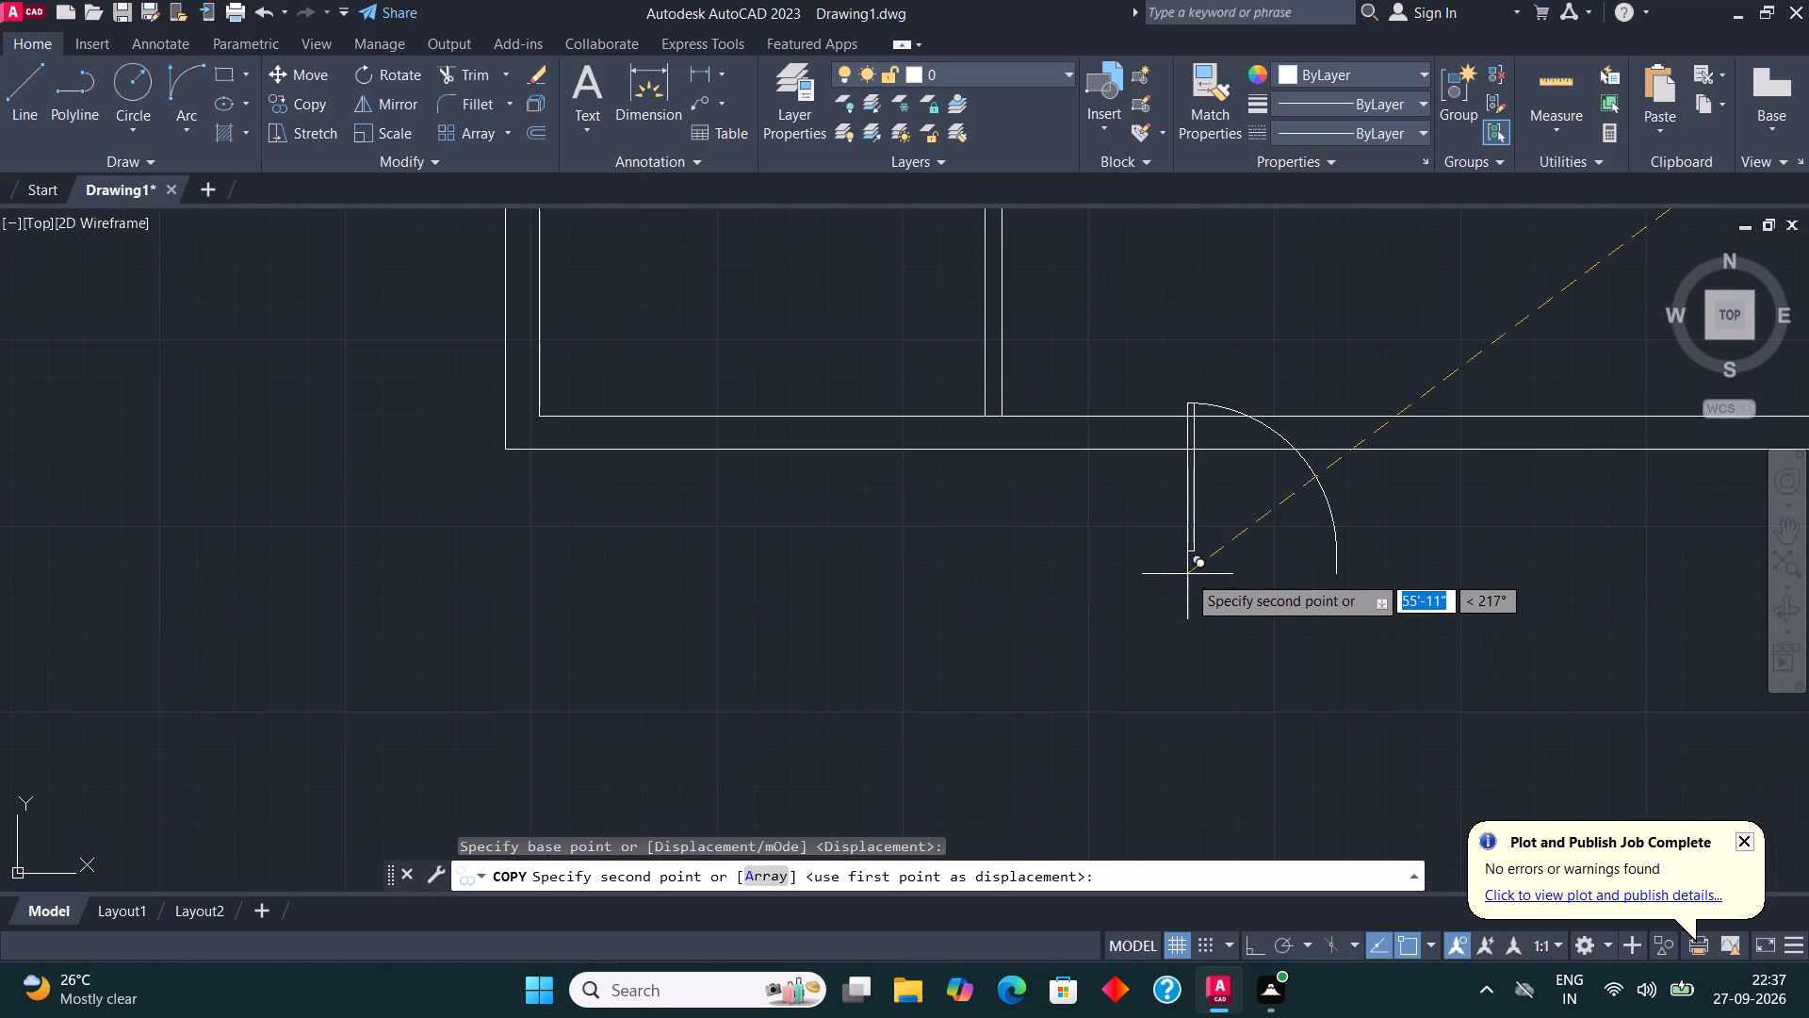
{"action": "scroll", "coordinate": [1106, 705], "scroll_direction": "down", "scroll_amount": 2}
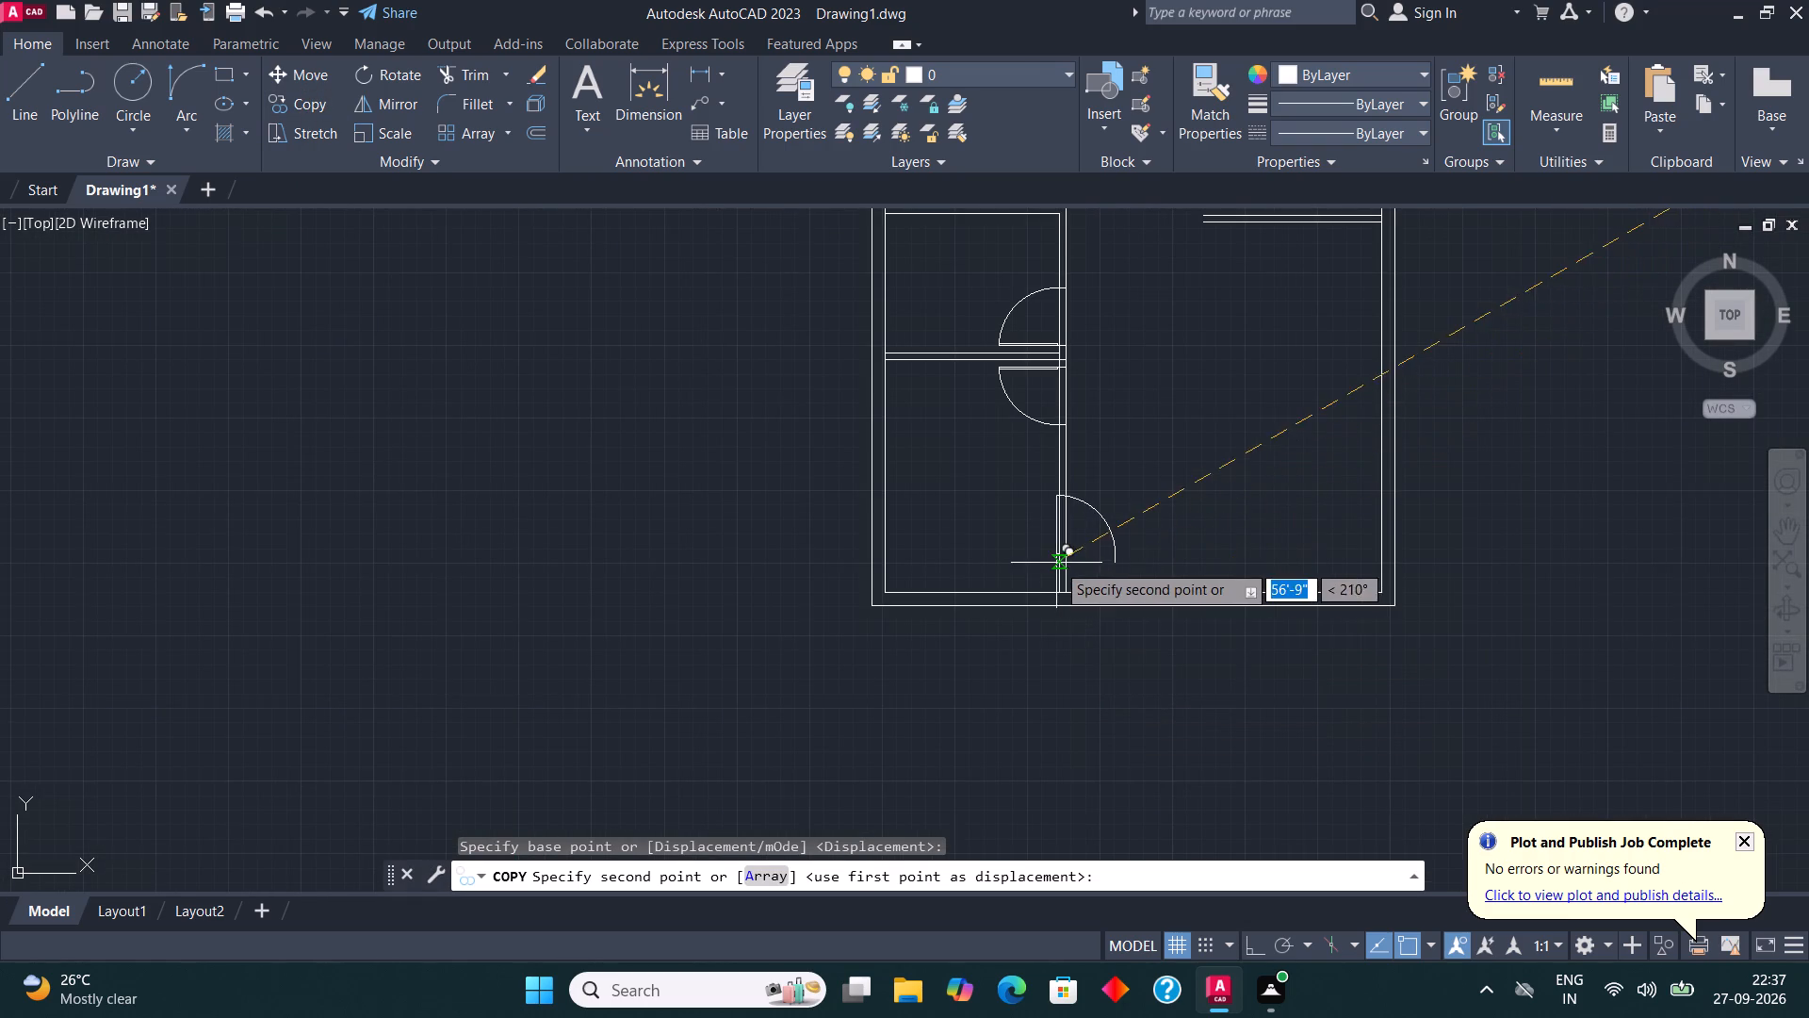
{"action": "scroll", "coordinate": [1054, 561], "scroll_direction": "up", "scroll_amount": 3}
{"action": "left_click", "coordinate": [1129, 747]}
{"action": "key", "text": "Escape"}
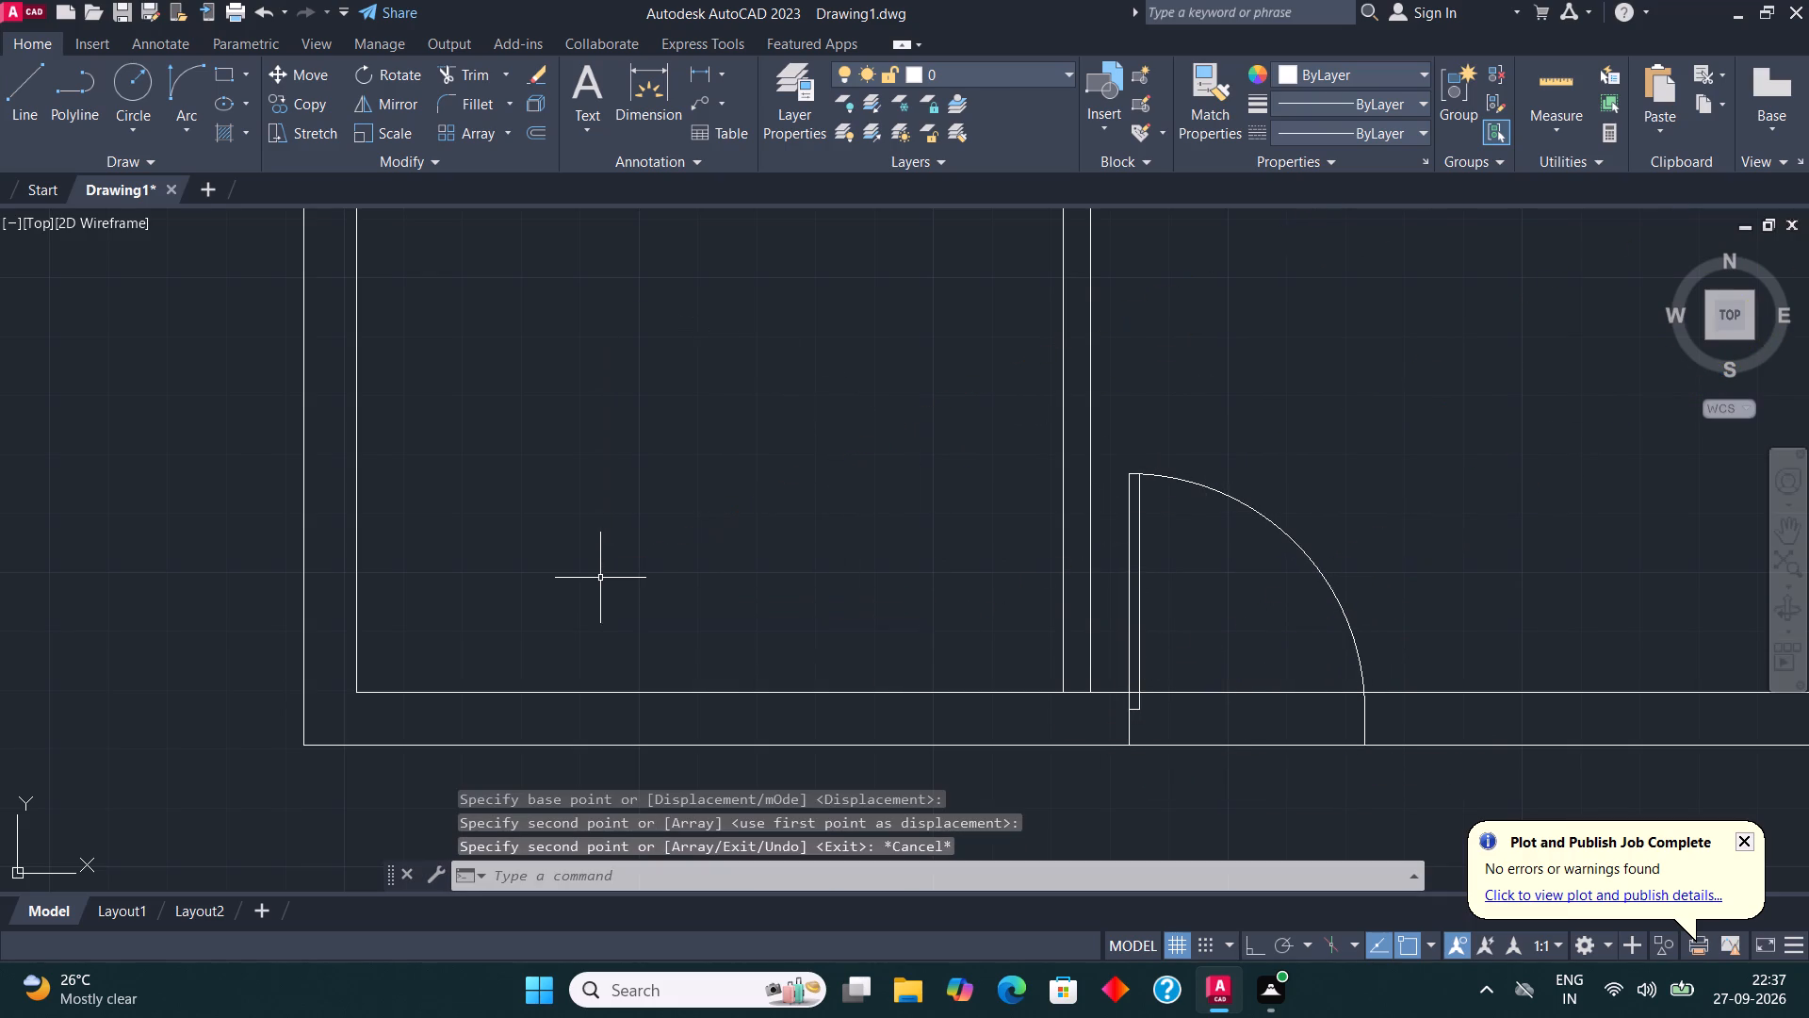
Trim the wall lines across the entrance door in the bottom outer wall and across the middle-left and bottom-left room doors.
{"action": "scroll", "coordinate": [598, 583], "scroll_direction": "down", "scroll_amount": 5}
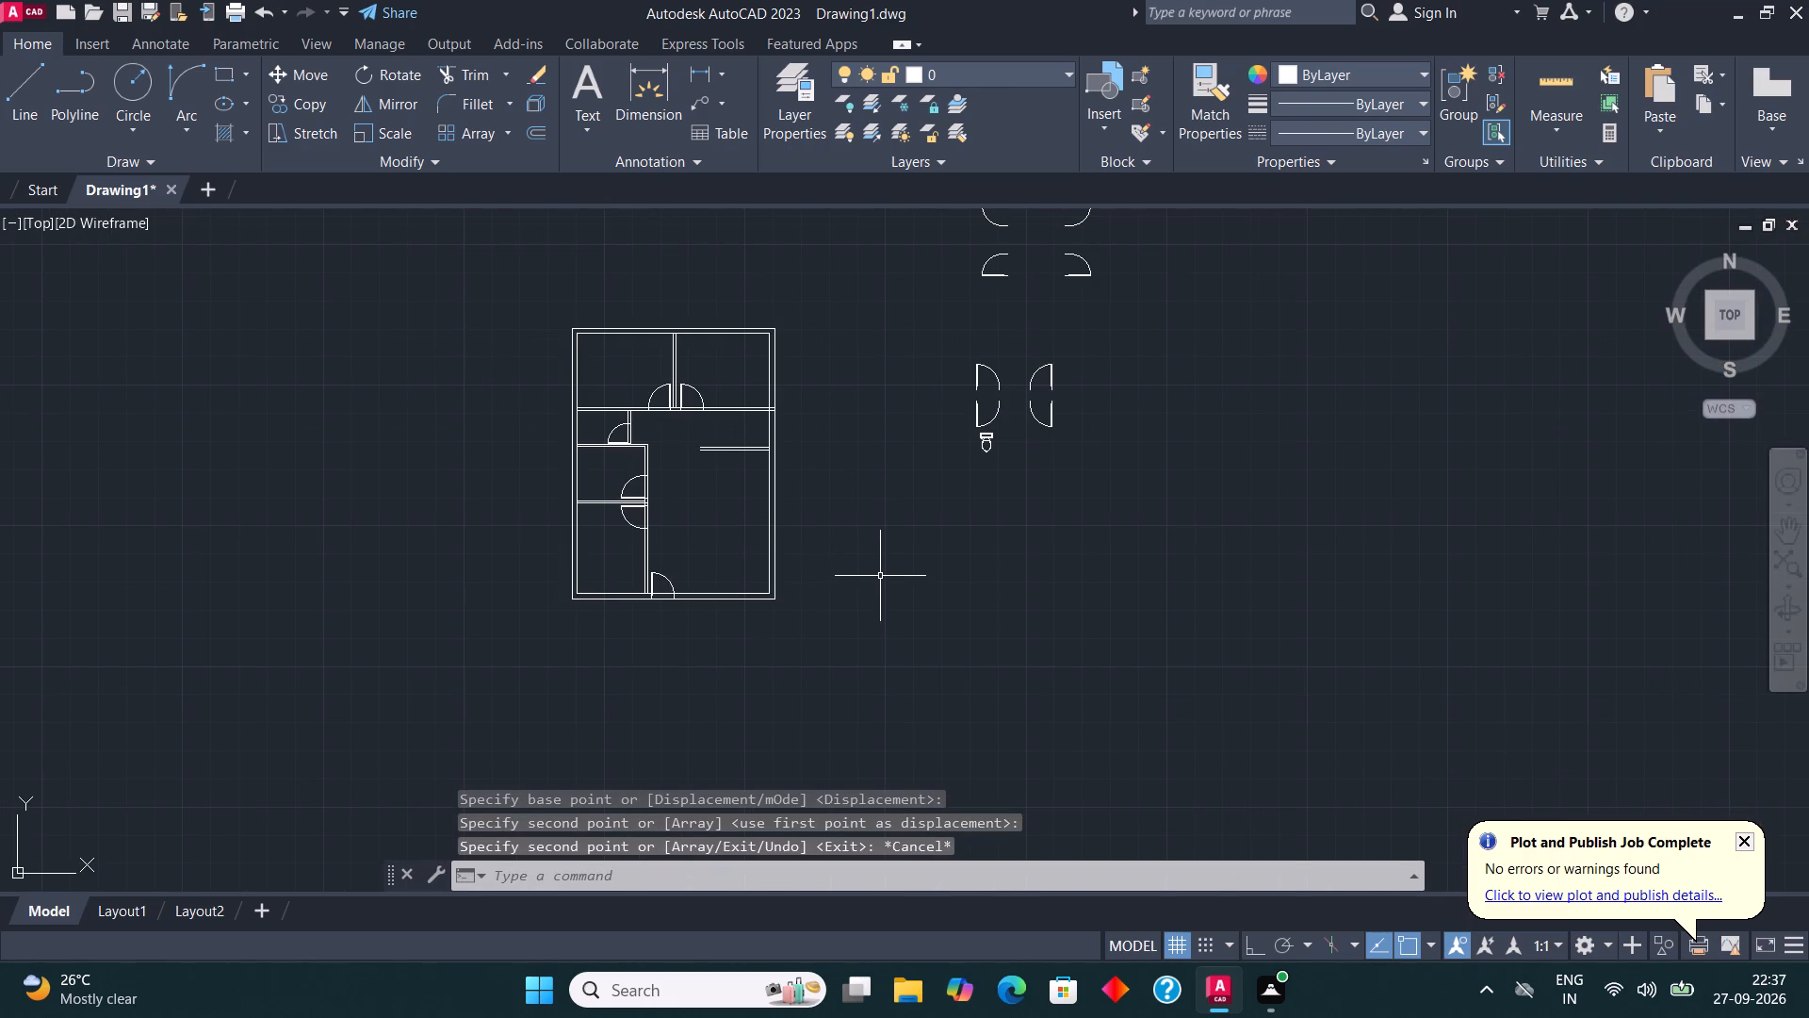
{"action": "scroll", "coordinate": [626, 566], "scroll_direction": "up", "scroll_amount": 1}
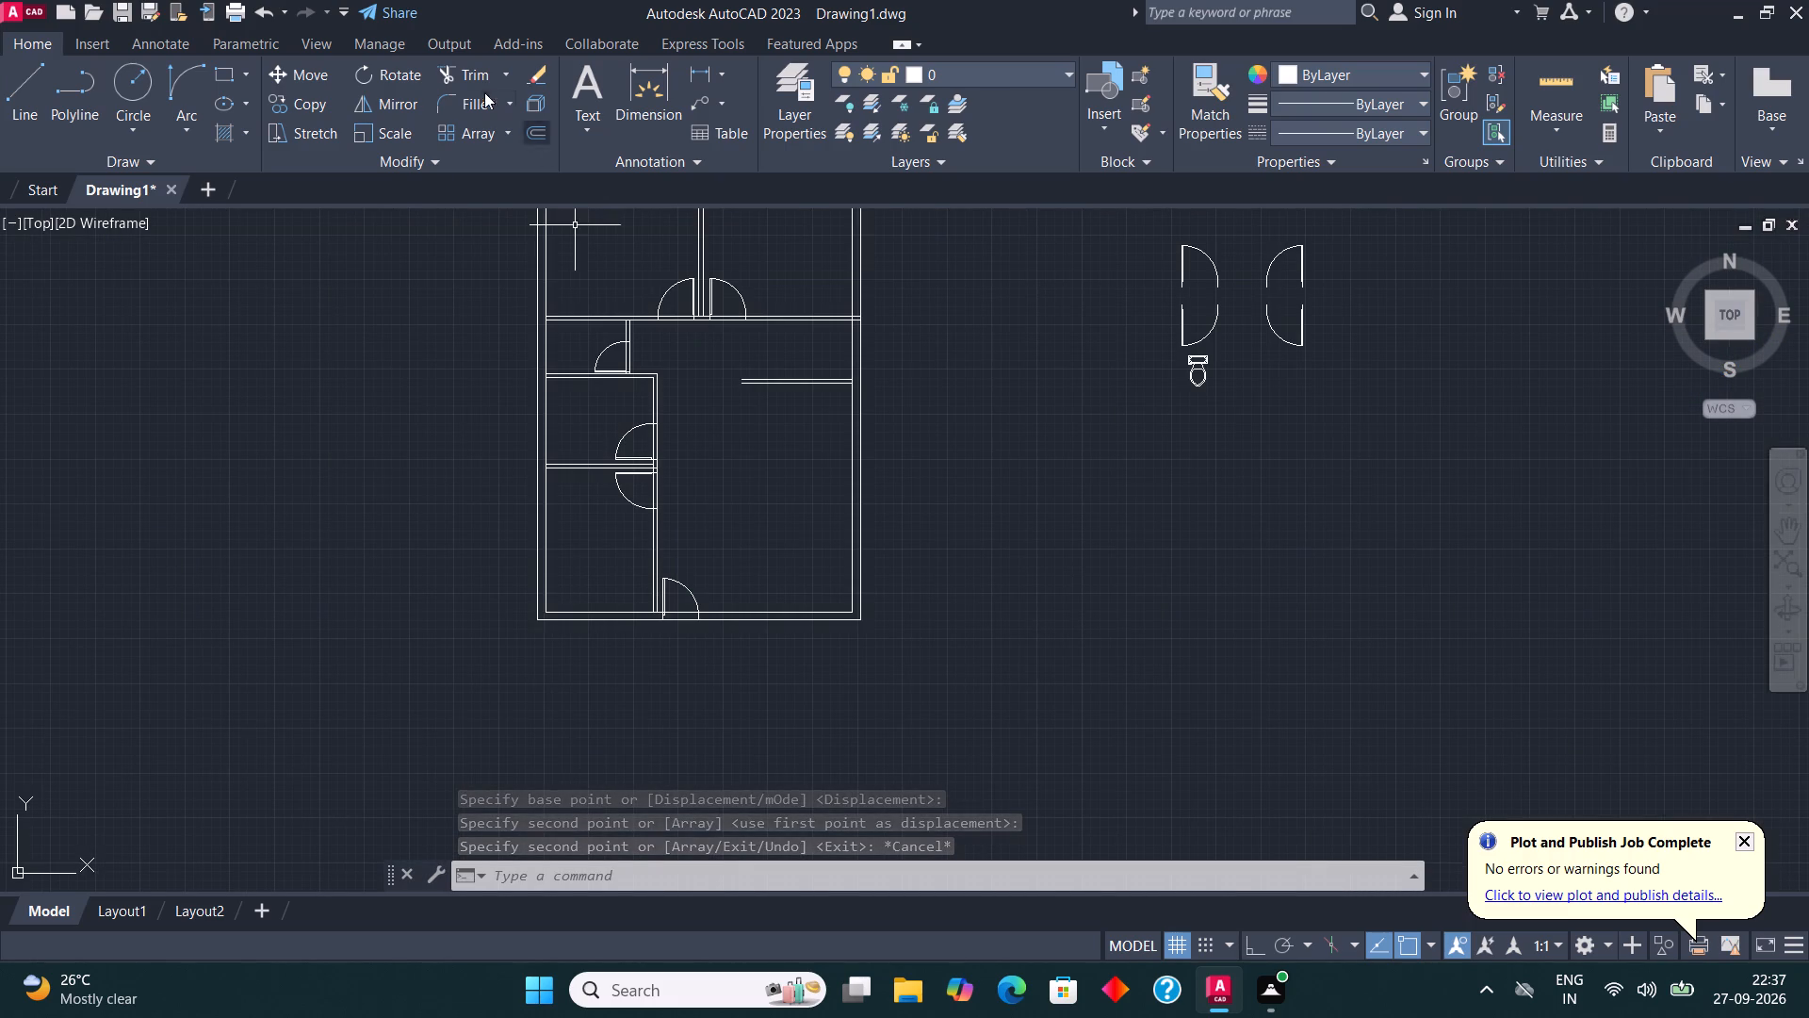
{"action": "left_click", "coordinate": [478, 69]}
{"action": "left_click", "coordinate": [675, 602]}
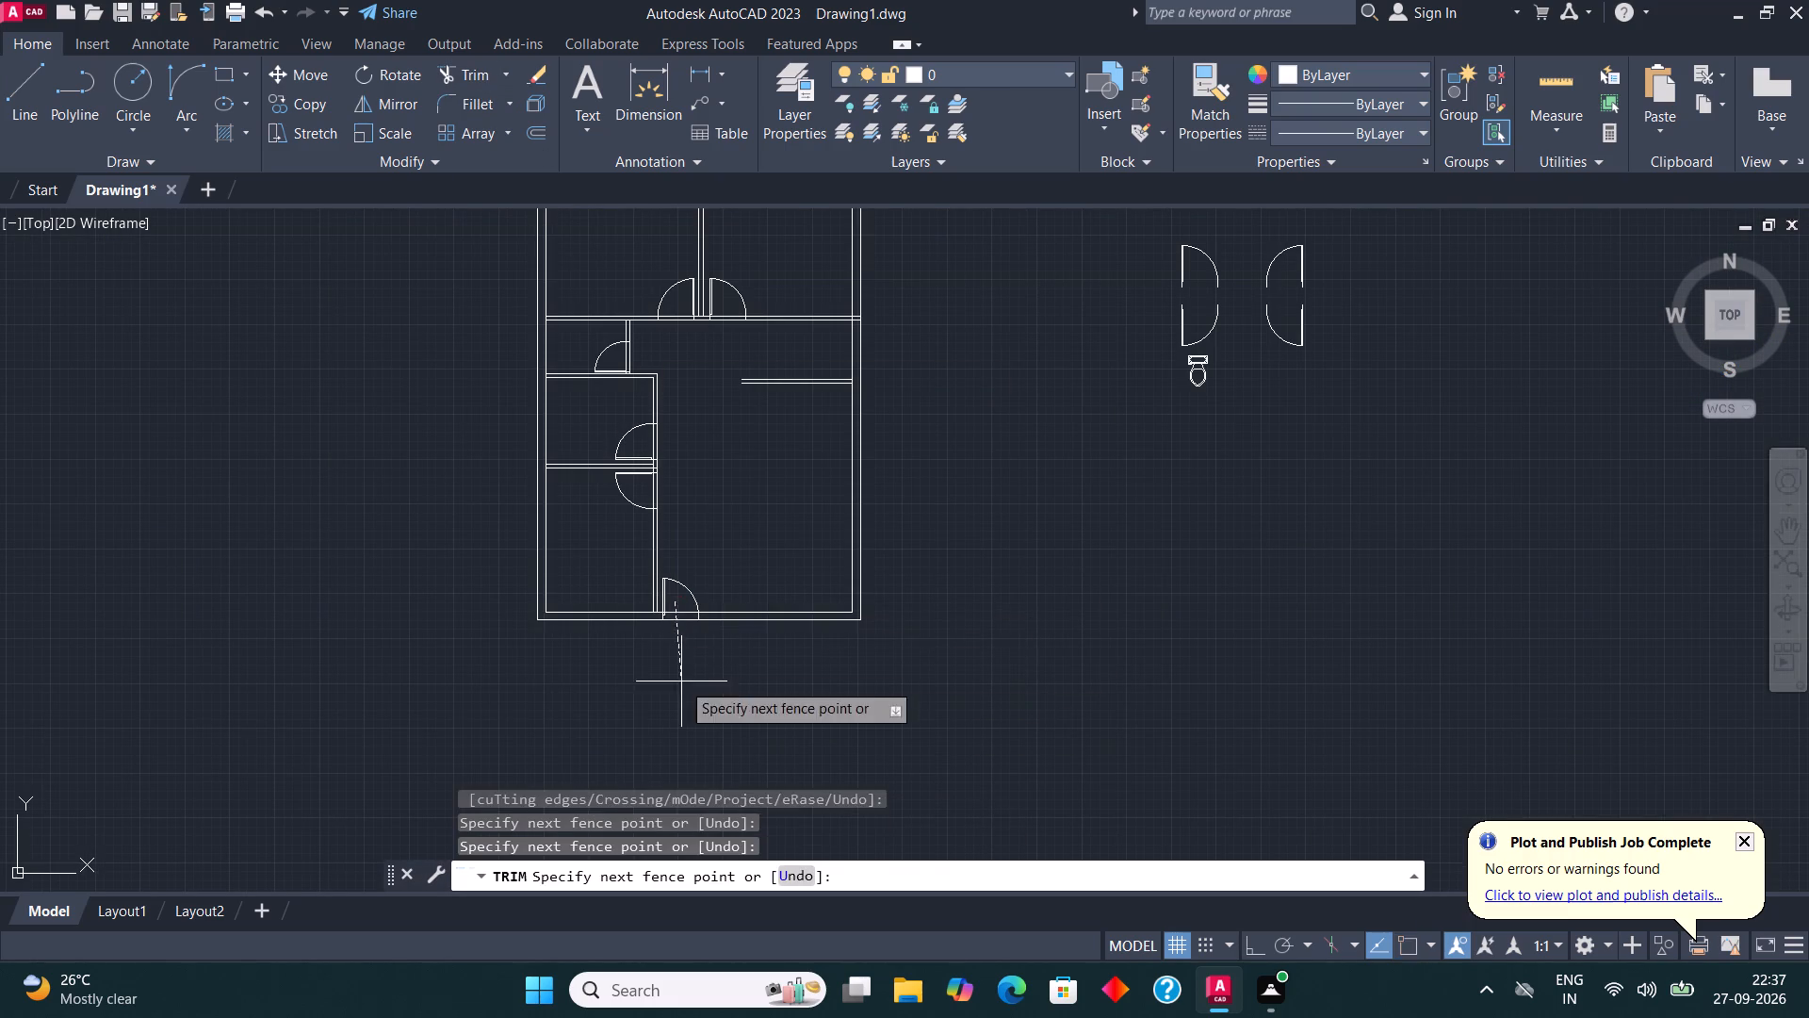
{"action": "left_click", "coordinate": [681, 681]}
{"action": "scroll", "coordinate": [646, 427], "scroll_direction": "up", "scroll_amount": 2}
{"action": "left_click", "coordinate": [636, 469]}
{"action": "left_click", "coordinate": [781, 451]}
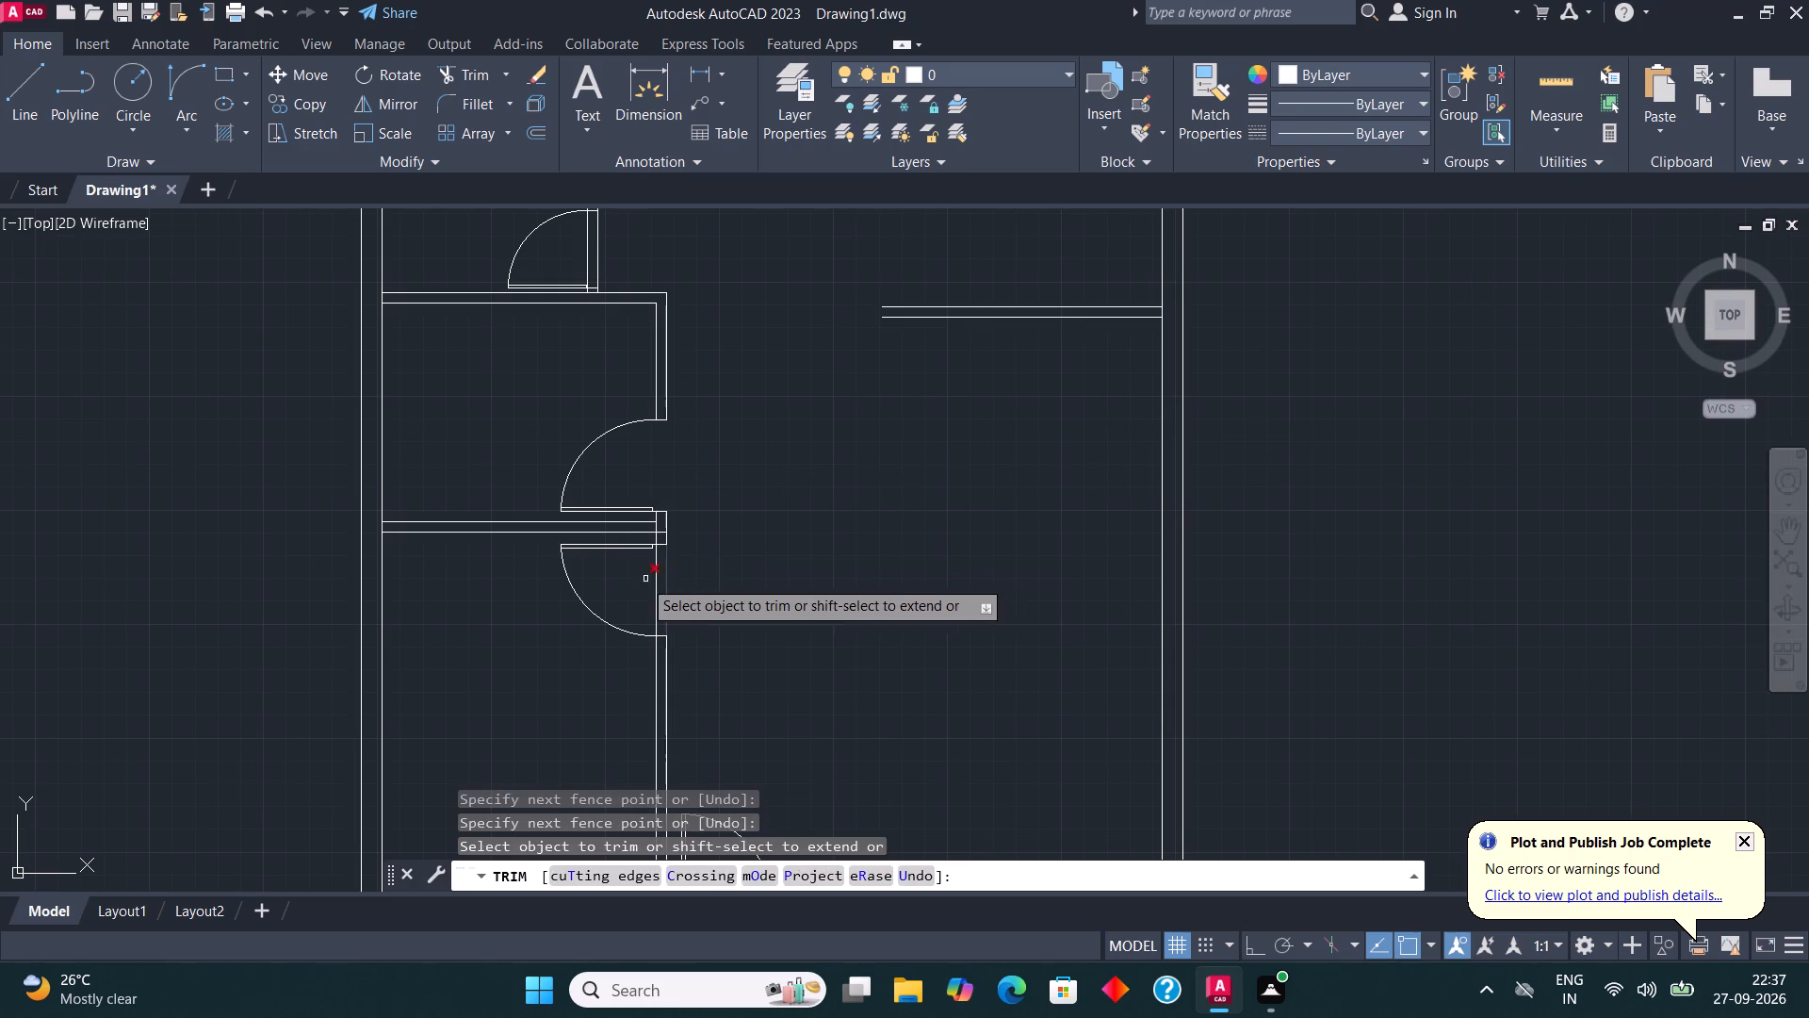
{"action": "left_click", "coordinate": [632, 582]}
{"action": "left_click", "coordinate": [742, 580]}
Trim the wall lines across the small left room's door and the two top rooms' doors.
{"action": "scroll", "coordinate": [742, 590], "scroll_direction": "down", "scroll_amount": 2}
{"action": "scroll", "coordinate": [707, 395], "scroll_direction": "up", "scroll_amount": 2}
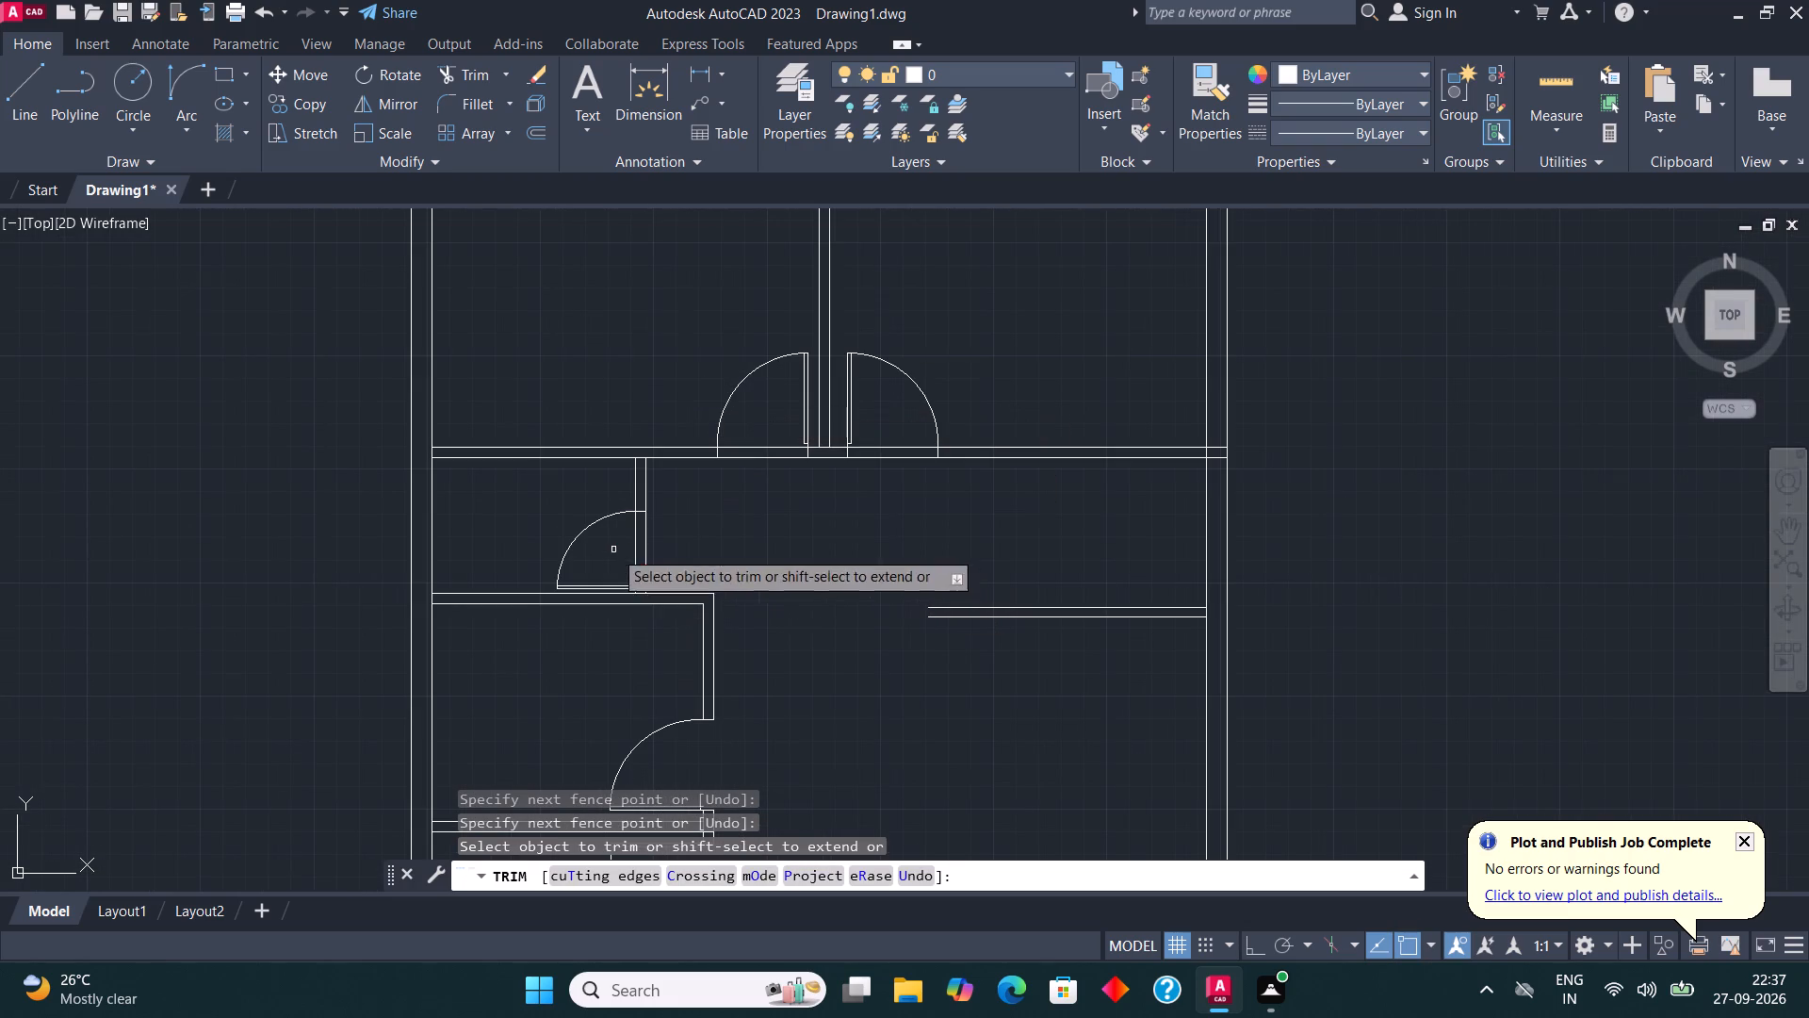
{"action": "left_click", "coordinate": [613, 550]}
{"action": "left_click", "coordinate": [709, 549]}
{"action": "left_click", "coordinate": [761, 421]}
{"action": "left_click", "coordinate": [764, 541]}
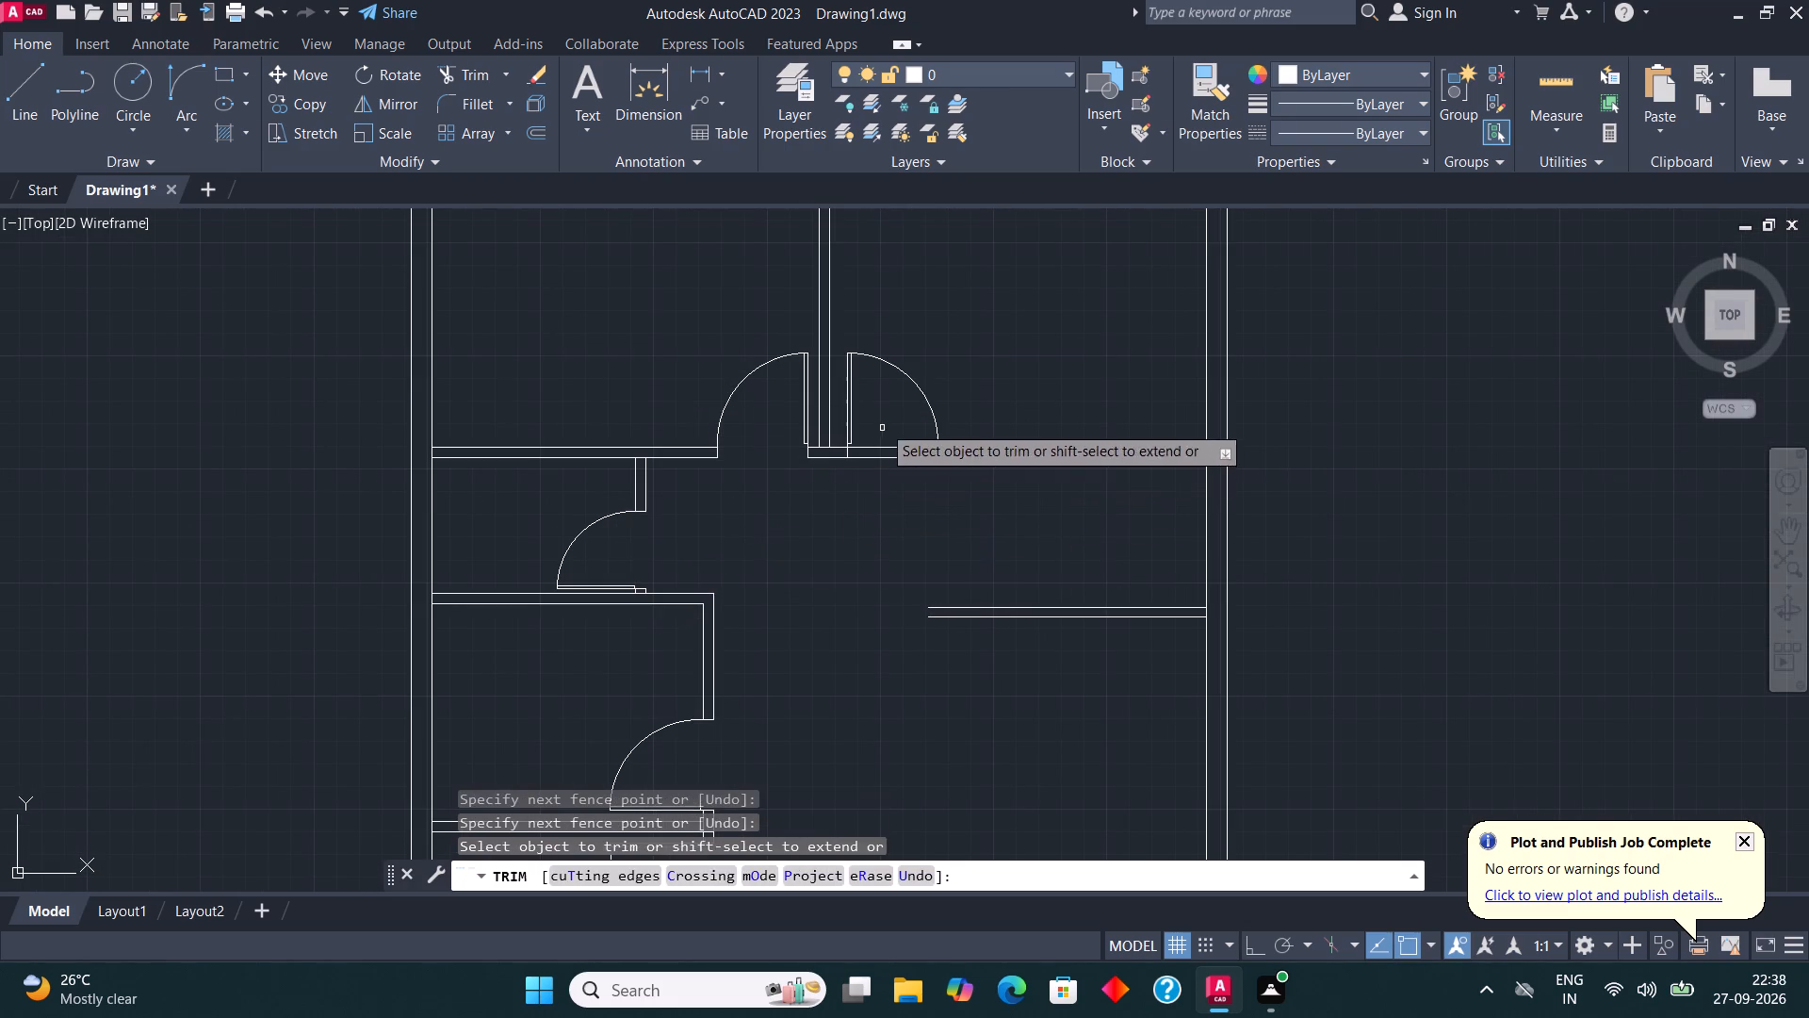
{"action": "left_click", "coordinate": [882, 424]}
{"action": "left_click", "coordinate": [884, 544]}
{"action": "key", "text": "Escape"}
Copy the toilet into the small left room, with its tank back against the top wall.
{"action": "scroll", "coordinate": [893, 549], "scroll_direction": "down", "scroll_amount": 2}
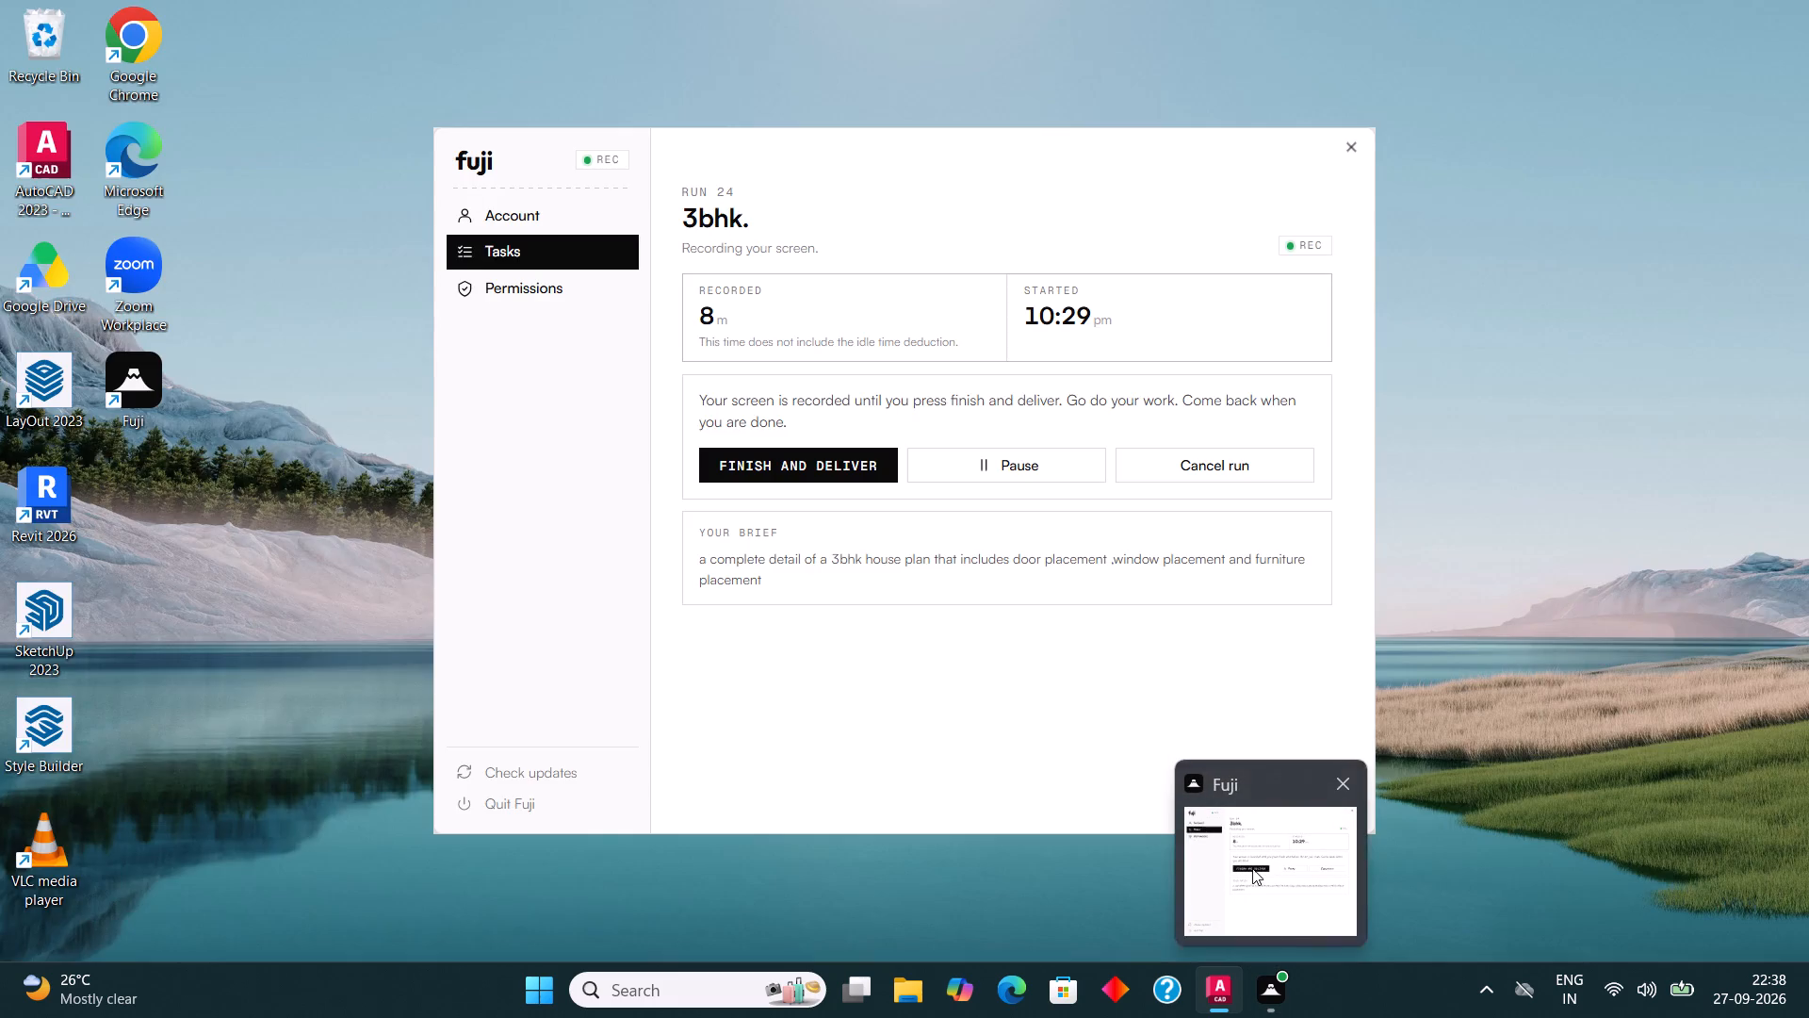
{"action": "scroll", "coordinate": [1231, 515], "scroll_direction": "down", "scroll_amount": 1}
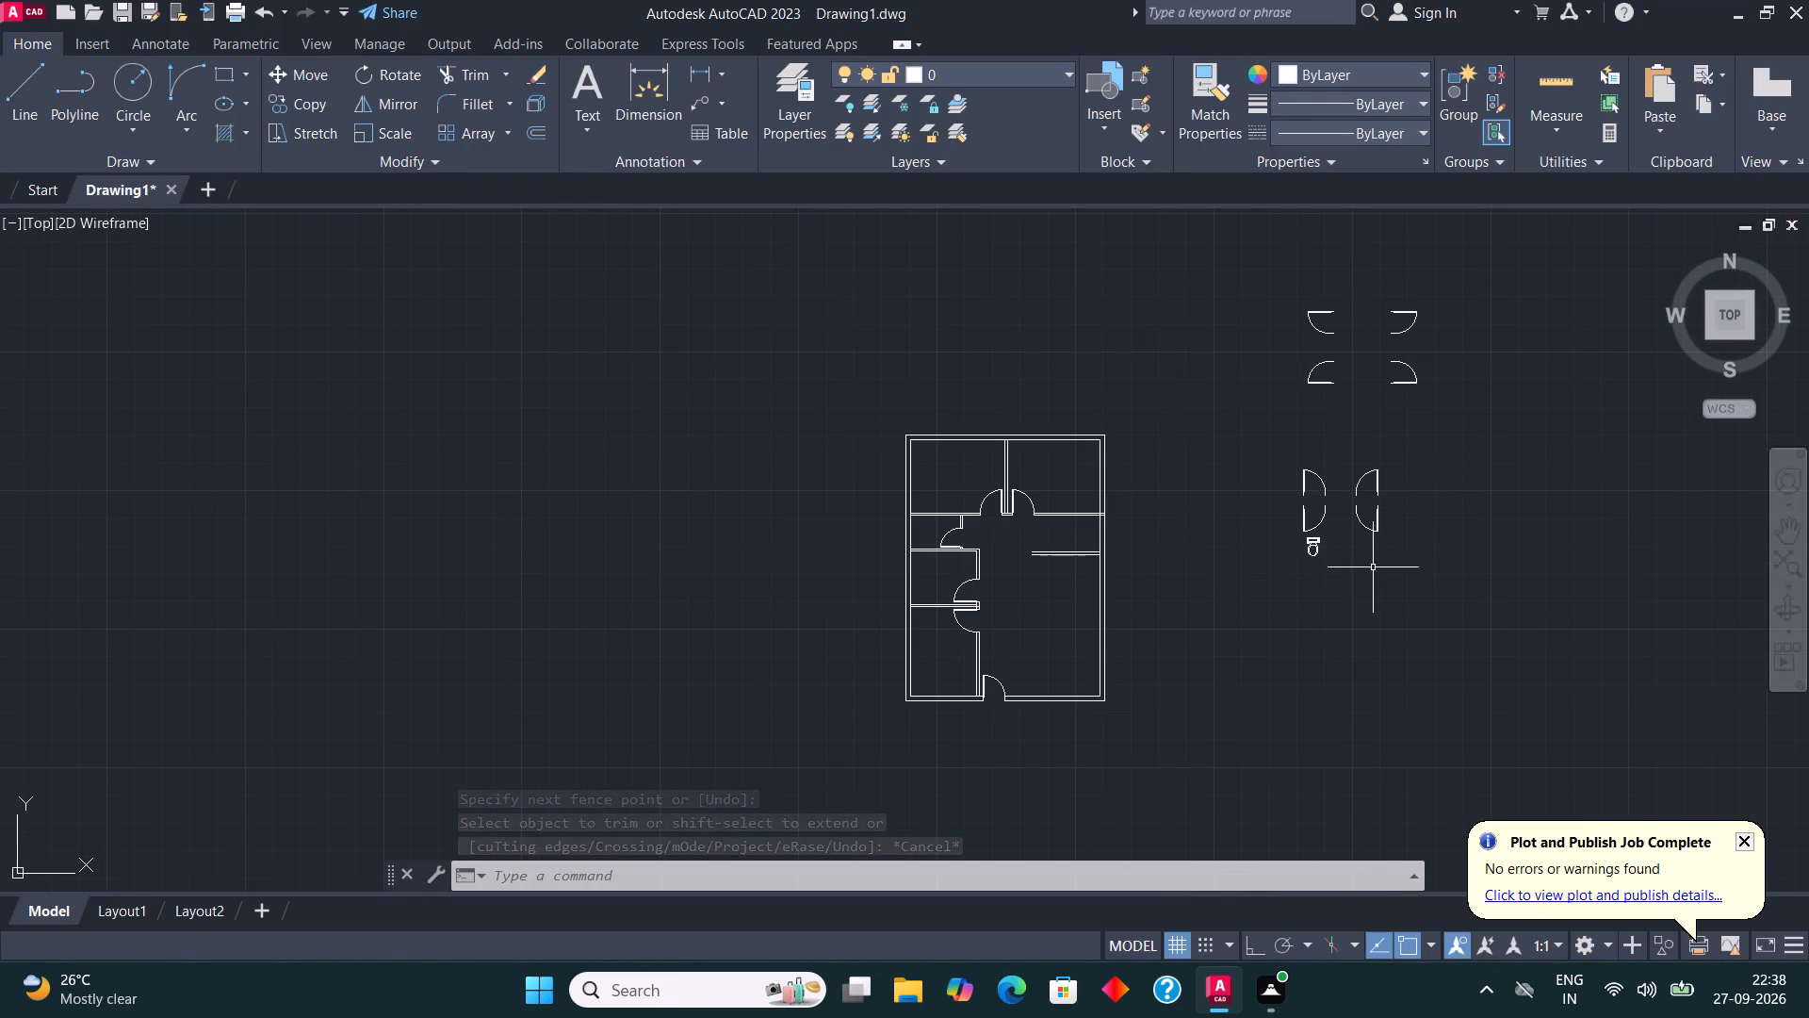
{"action": "scroll", "coordinate": [1373, 567], "scroll_direction": "up", "scroll_amount": 1}
{"action": "left_click", "coordinate": [1282, 556]}
{"action": "left_click", "coordinate": [1254, 534]}
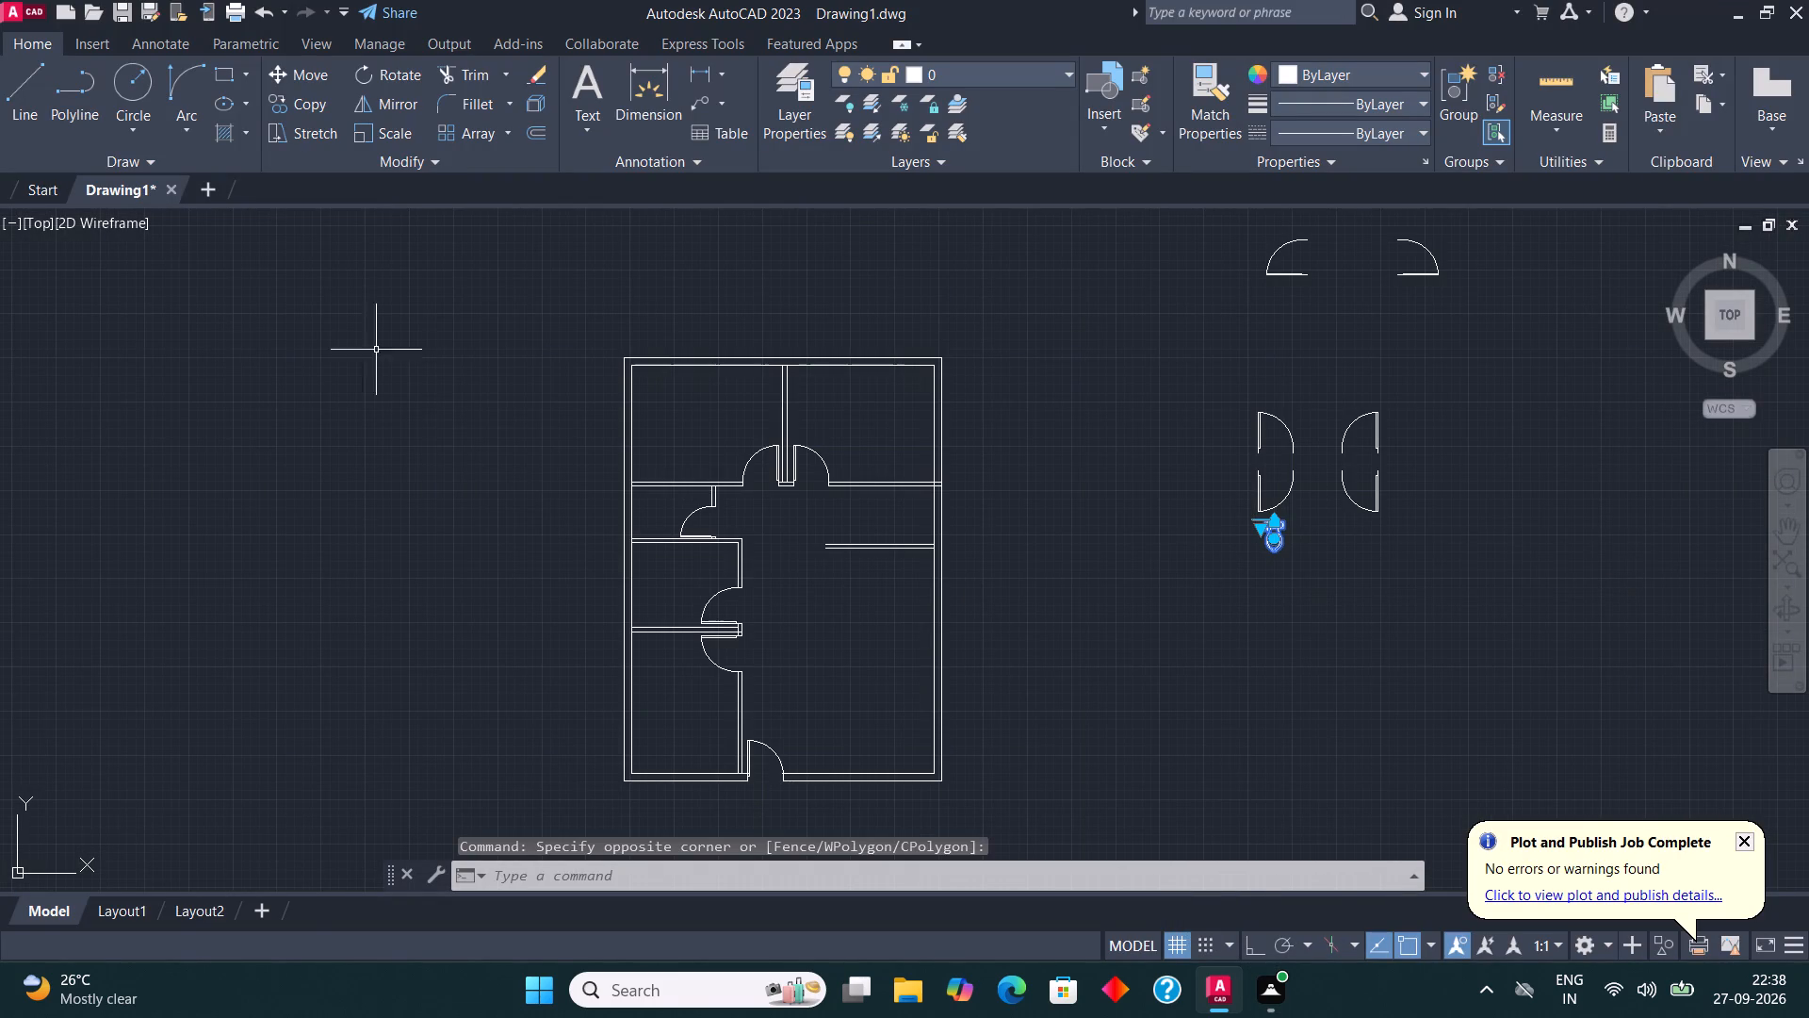
{"action": "left_click", "coordinate": [314, 111]}
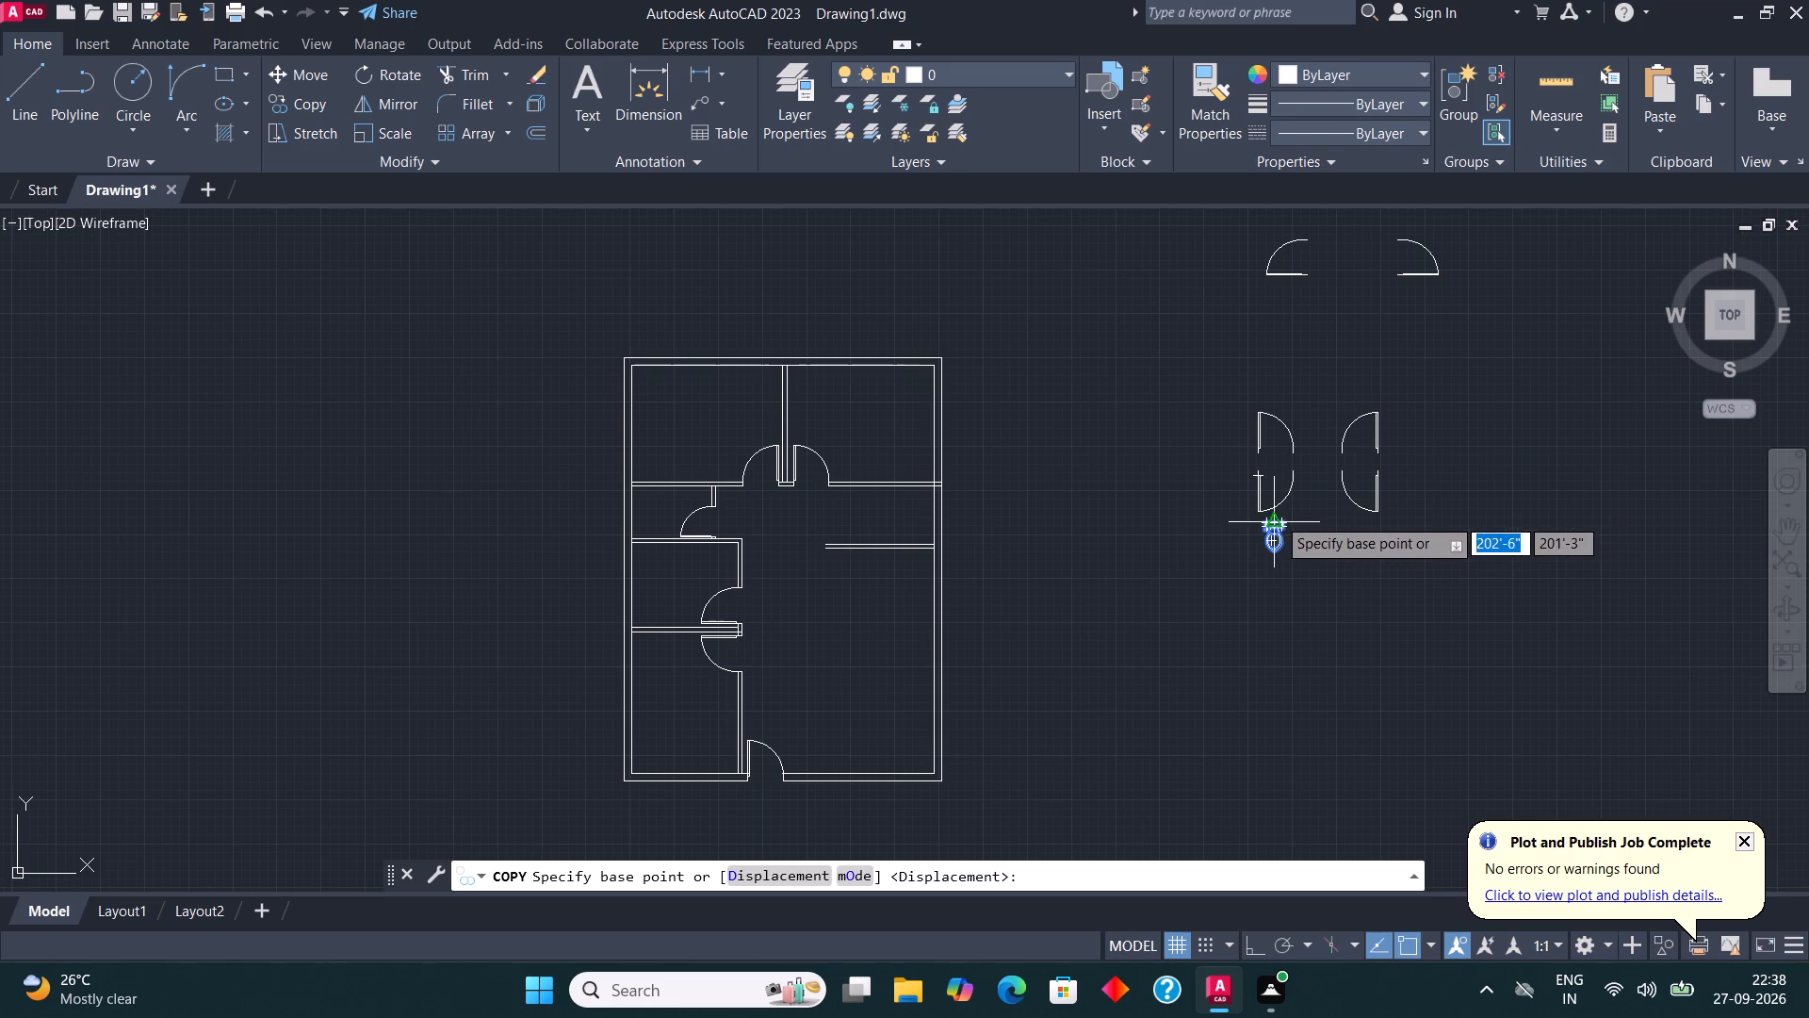
{"action": "left_click", "coordinate": [1279, 515]}
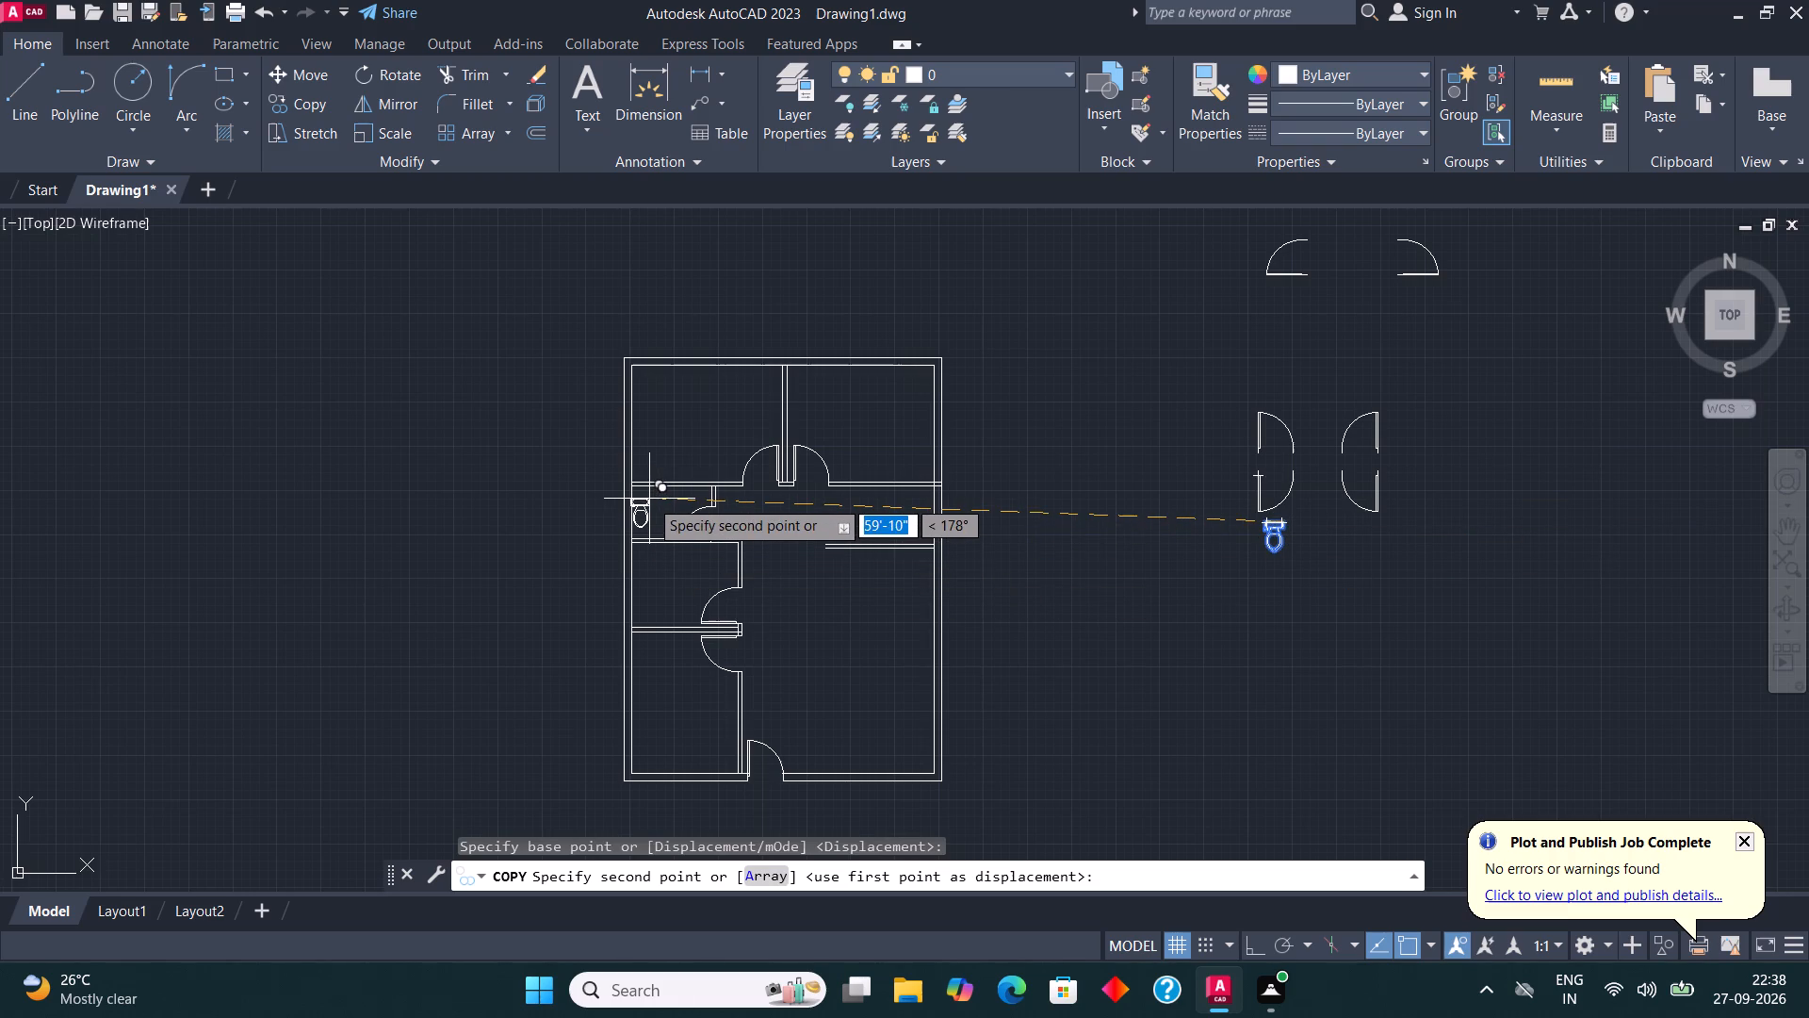
{"action": "scroll", "coordinate": [657, 504], "scroll_direction": "up", "scroll_amount": 3}
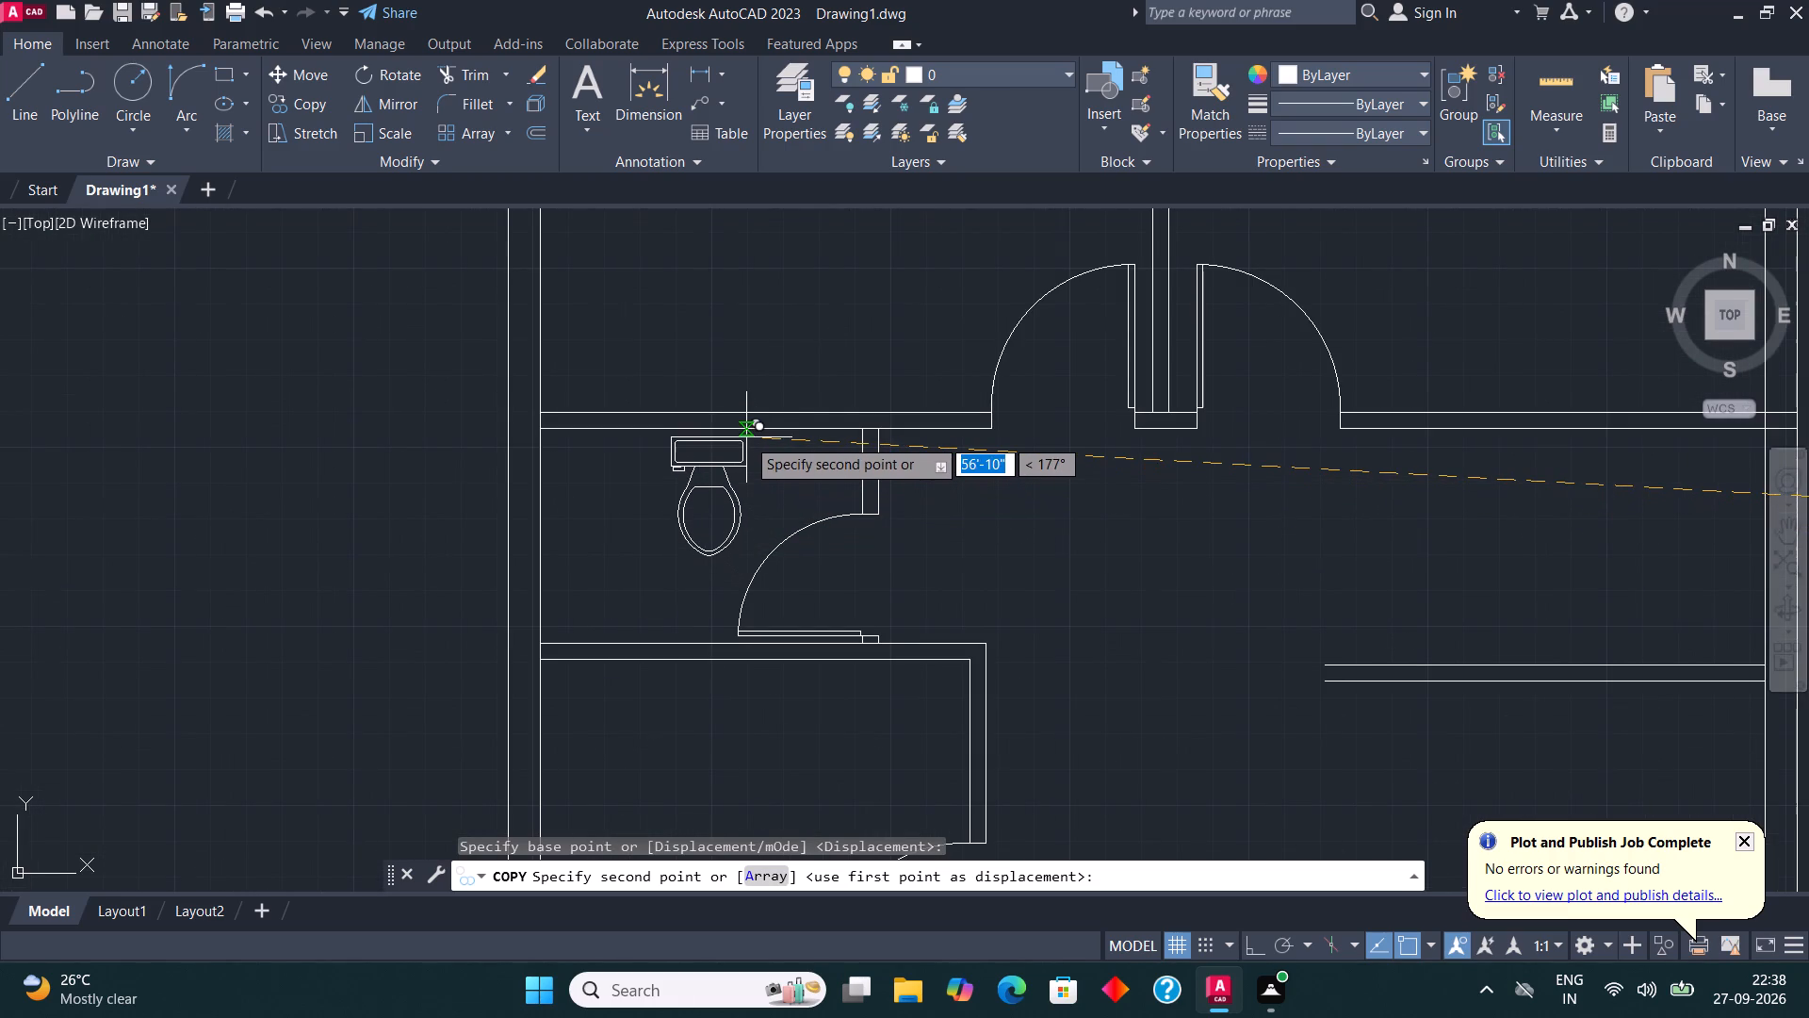
{"action": "left_click", "coordinate": [746, 437]}
{"action": "key", "text": "Escape"}
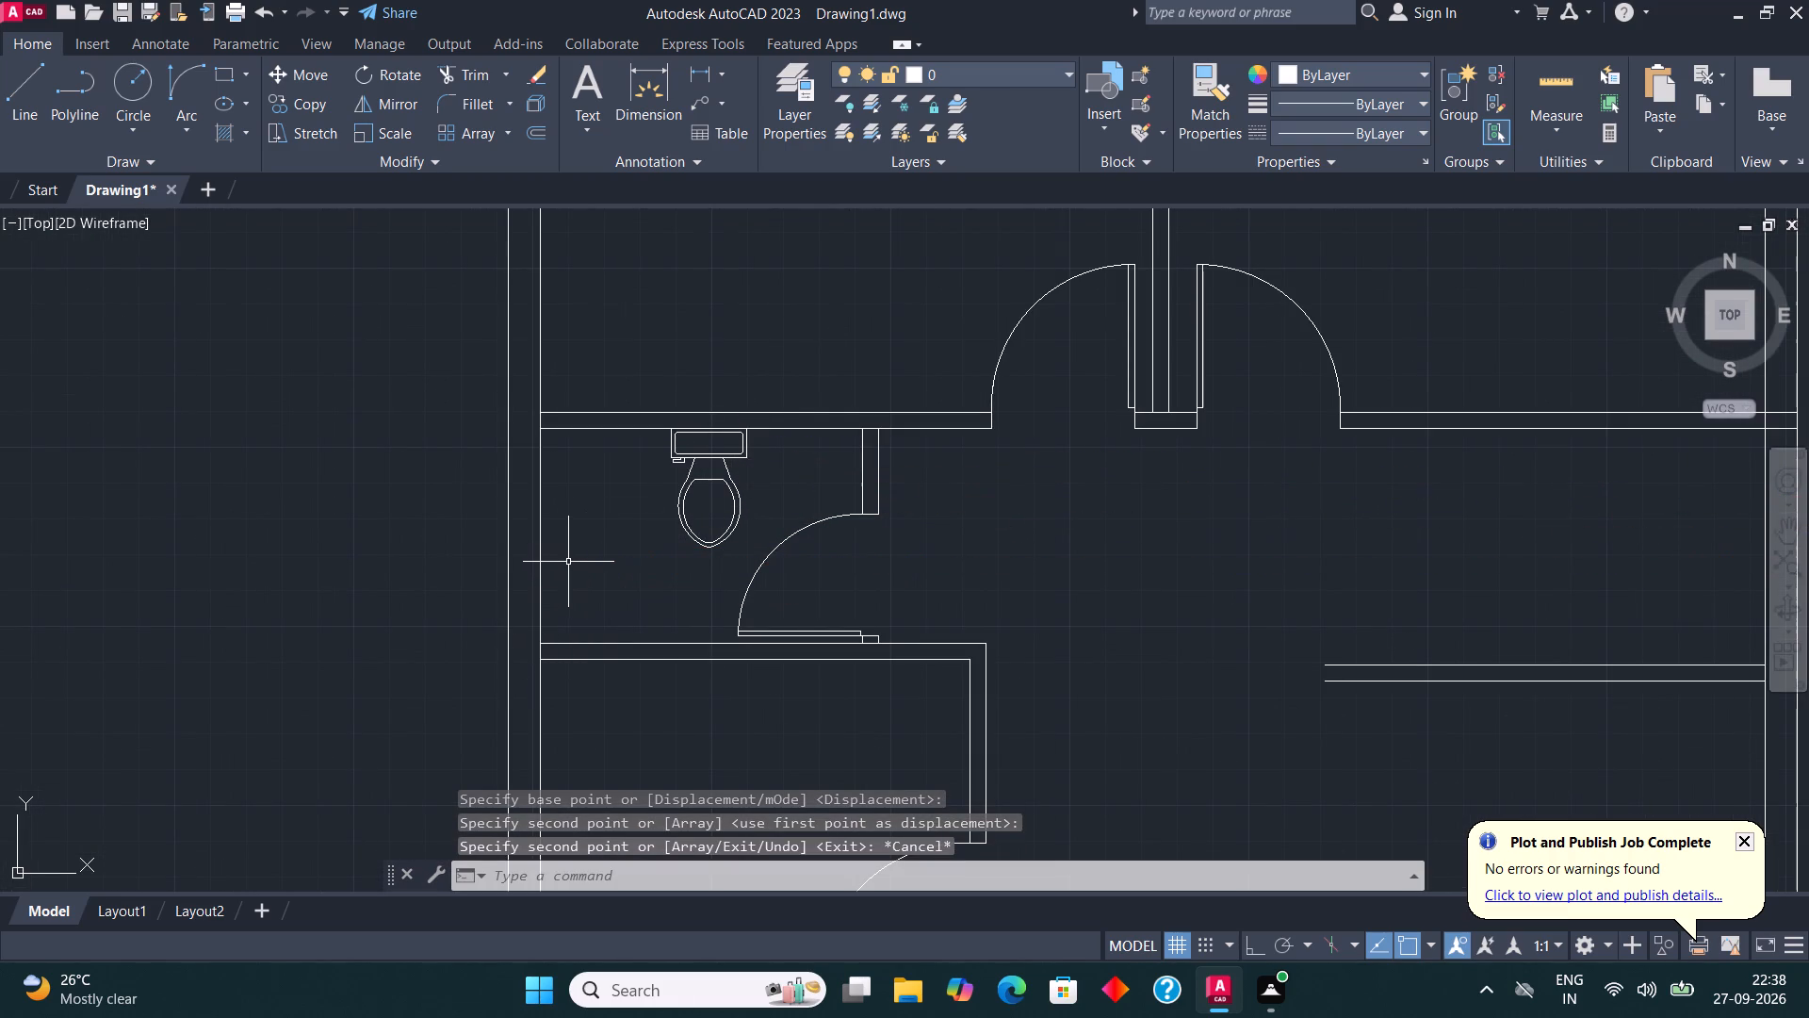
Draw a counter rectangle about 2'-7" by 1'-10" in the toilet room's top-left corner, beside the toilet.
{"action": "left_click", "coordinate": [215, 71]}
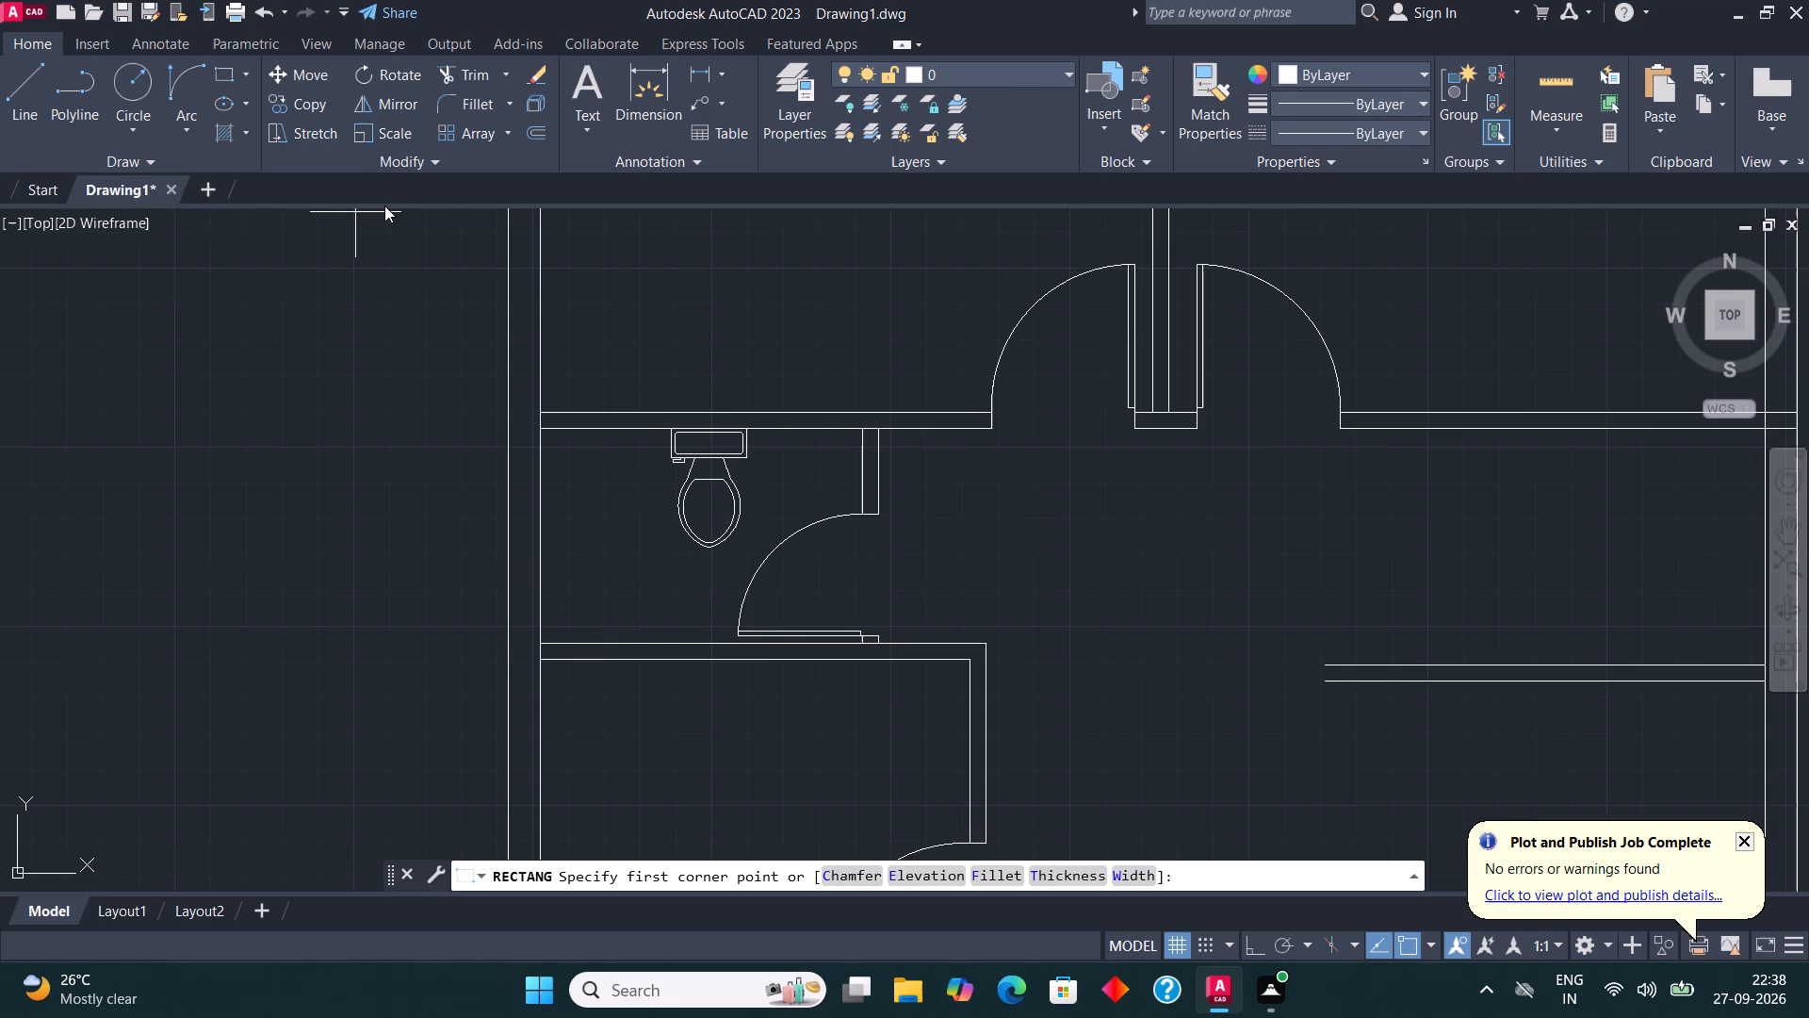
{"action": "scroll", "coordinate": [544, 453], "scroll_direction": "up", "scroll_amount": 1}
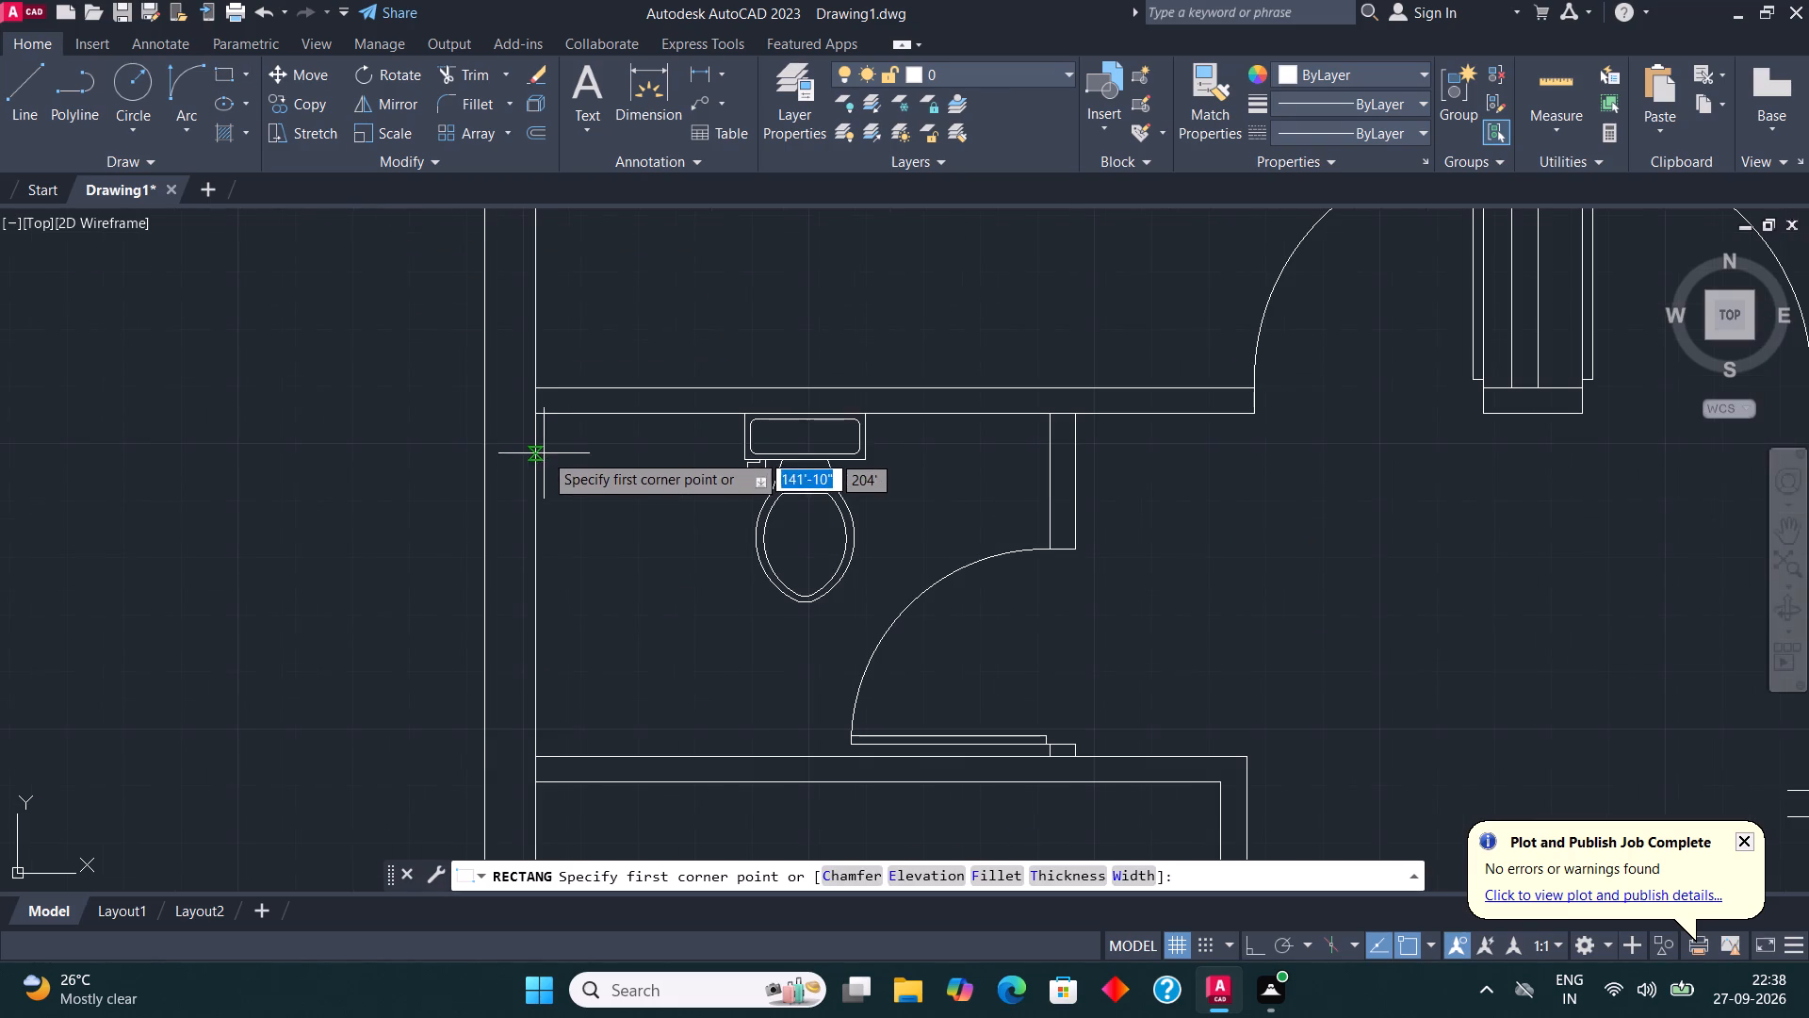
{"action": "left_click", "coordinate": [531, 418]}
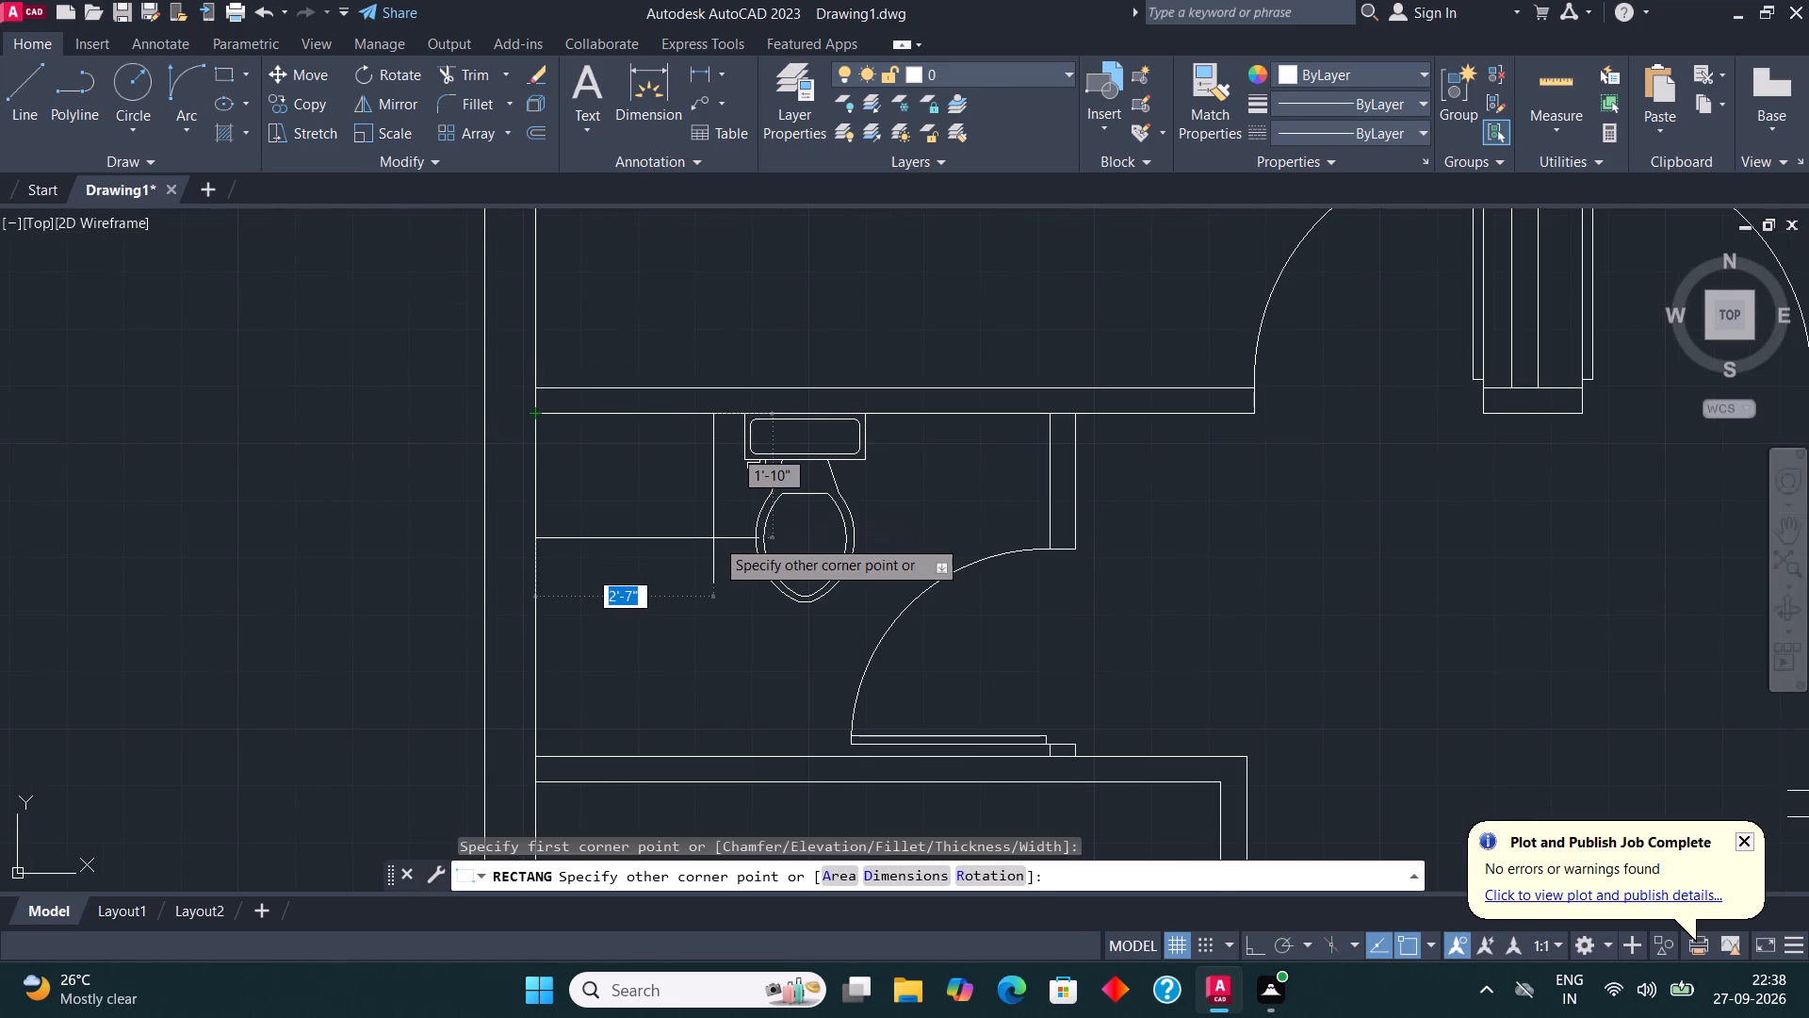
{"action": "left_click", "coordinate": [715, 538]}
Draw a horizontal basin ellipse inside the counter rectangle, with a half-width of about 9".
{"action": "scroll", "coordinate": [606, 367], "scroll_direction": "up", "scroll_amount": 1}
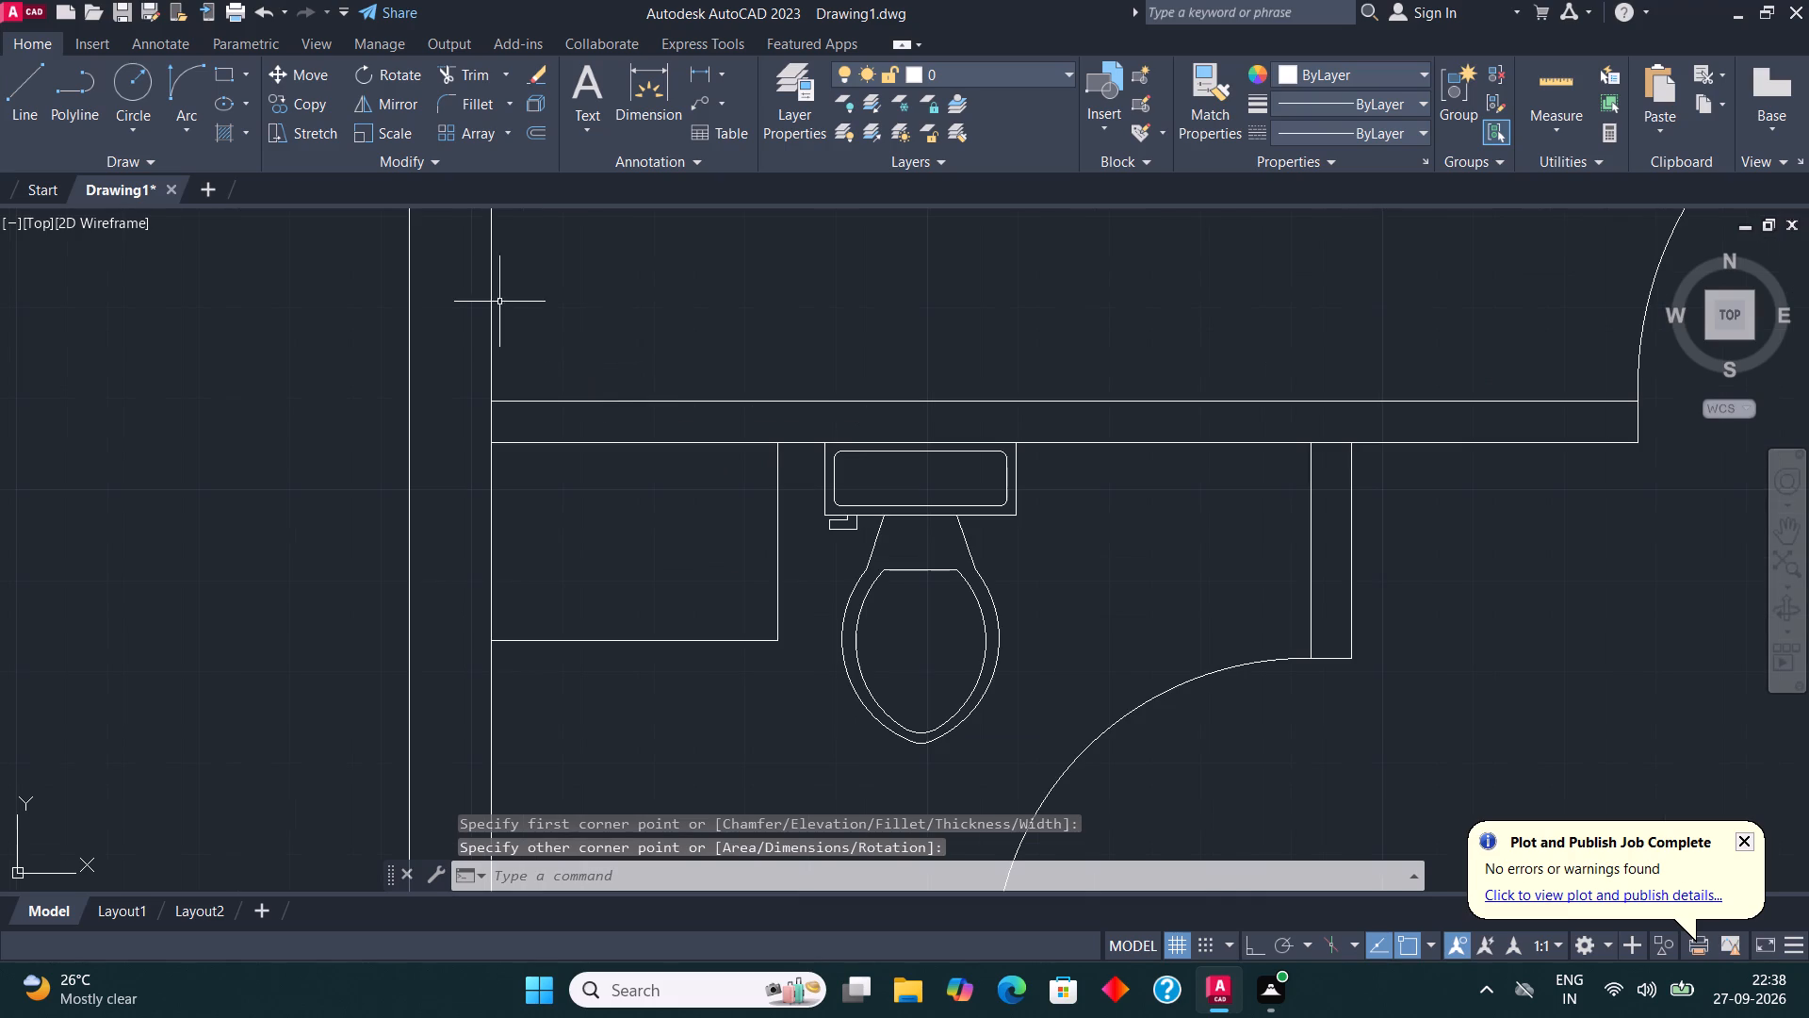
{"action": "left_click", "coordinate": [221, 106]}
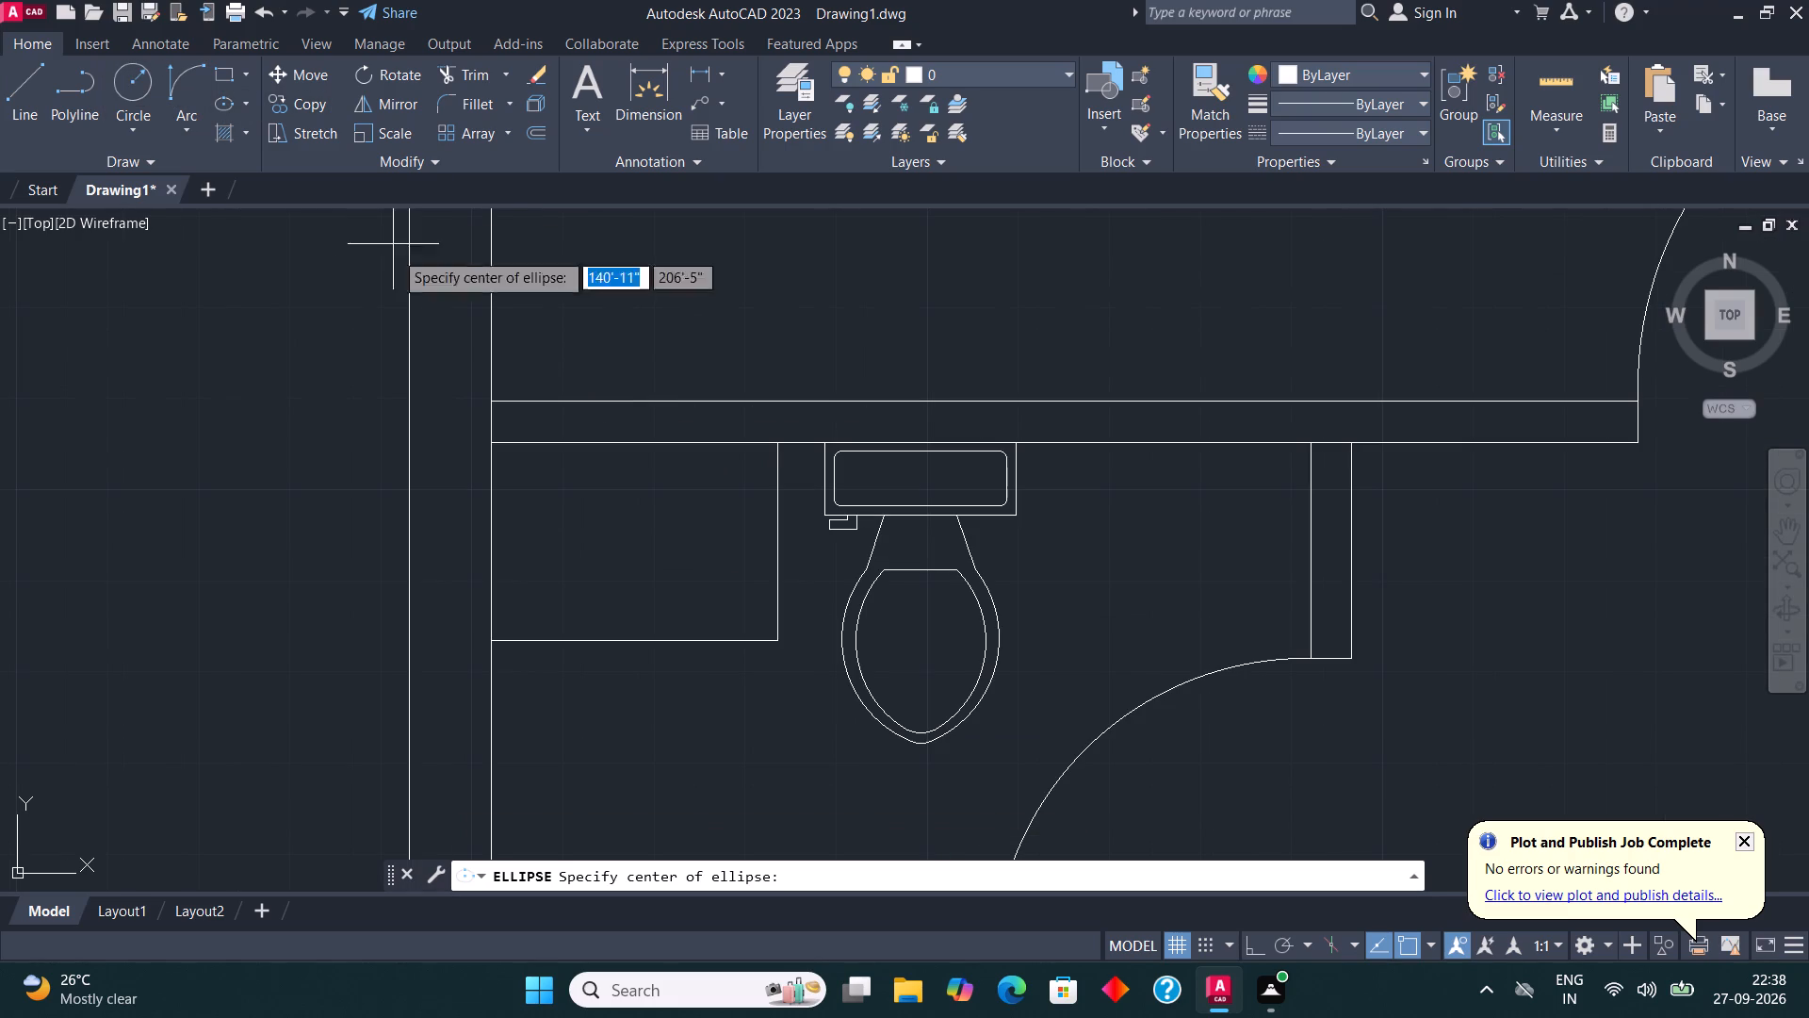
{"action": "left_click", "coordinate": [597, 535]}
{"action": "left_click", "coordinate": [679, 535]}
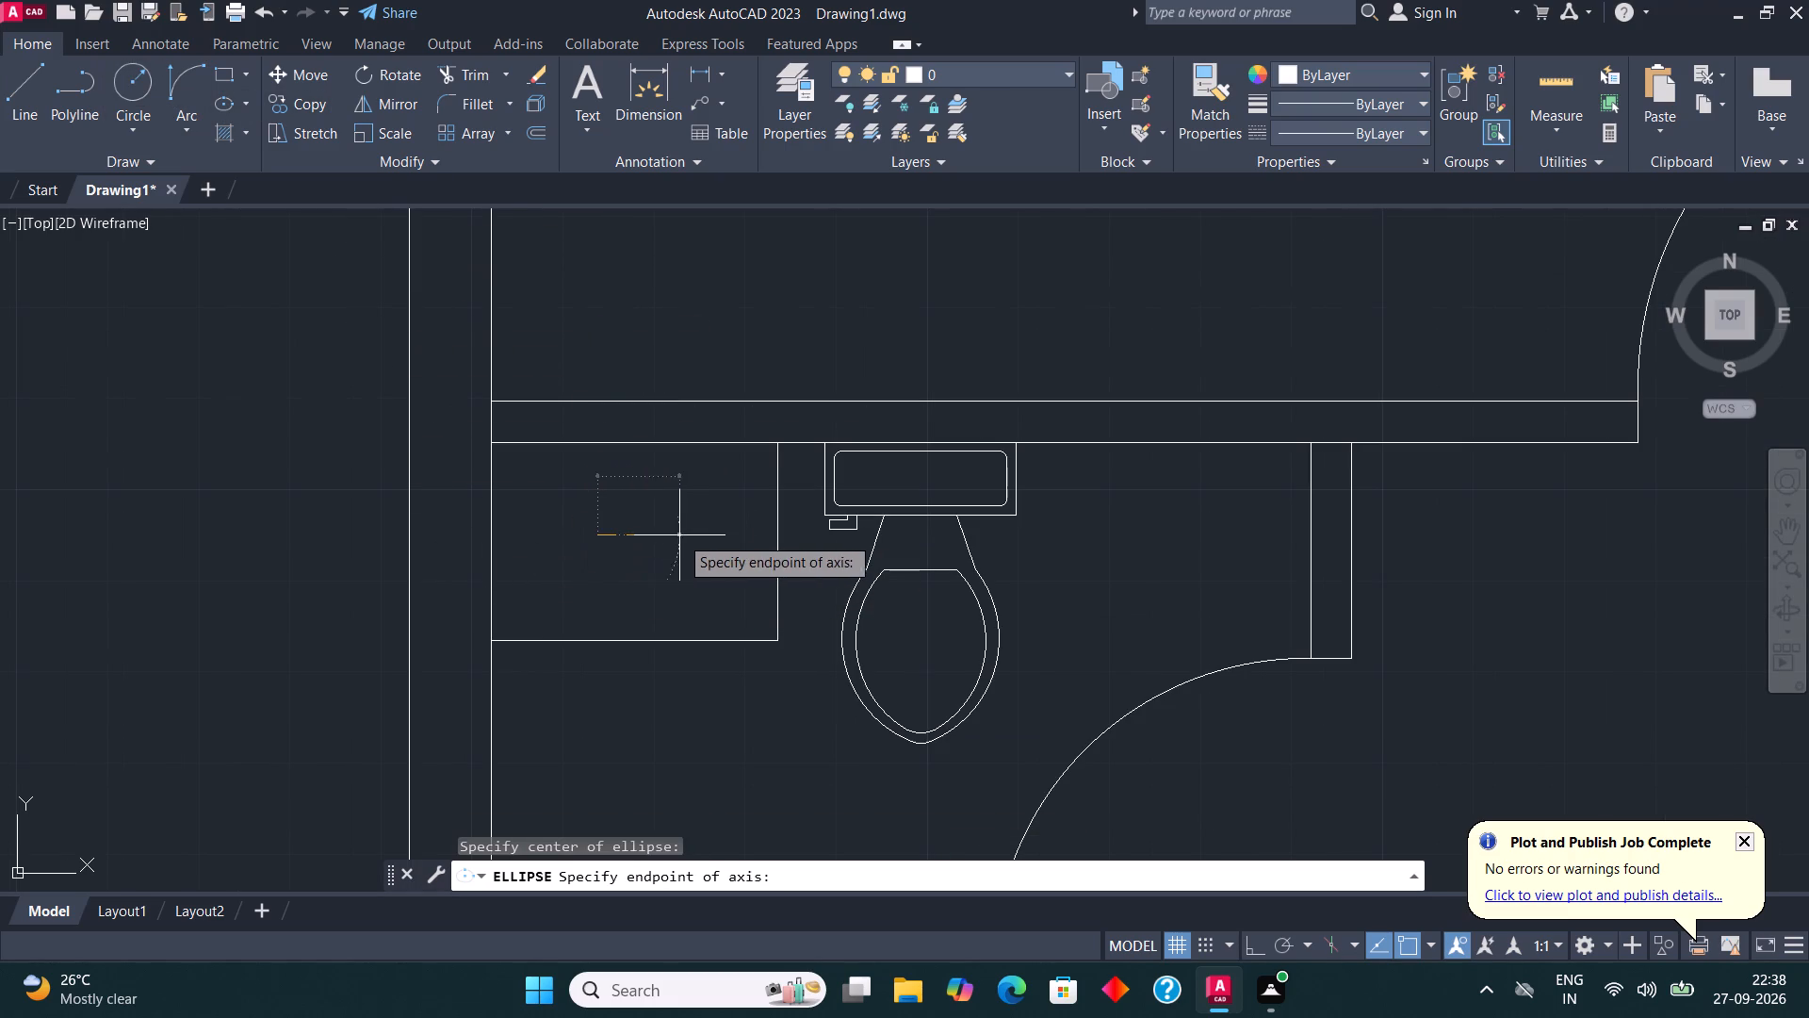
{"action": "left_click", "coordinate": [637, 493]}
Move the basin ellipse slightly right so it sits centred in the counter rectangle.
{"action": "left_click", "coordinate": [637, 479]}
{"action": "left_click", "coordinate": [606, 498]}
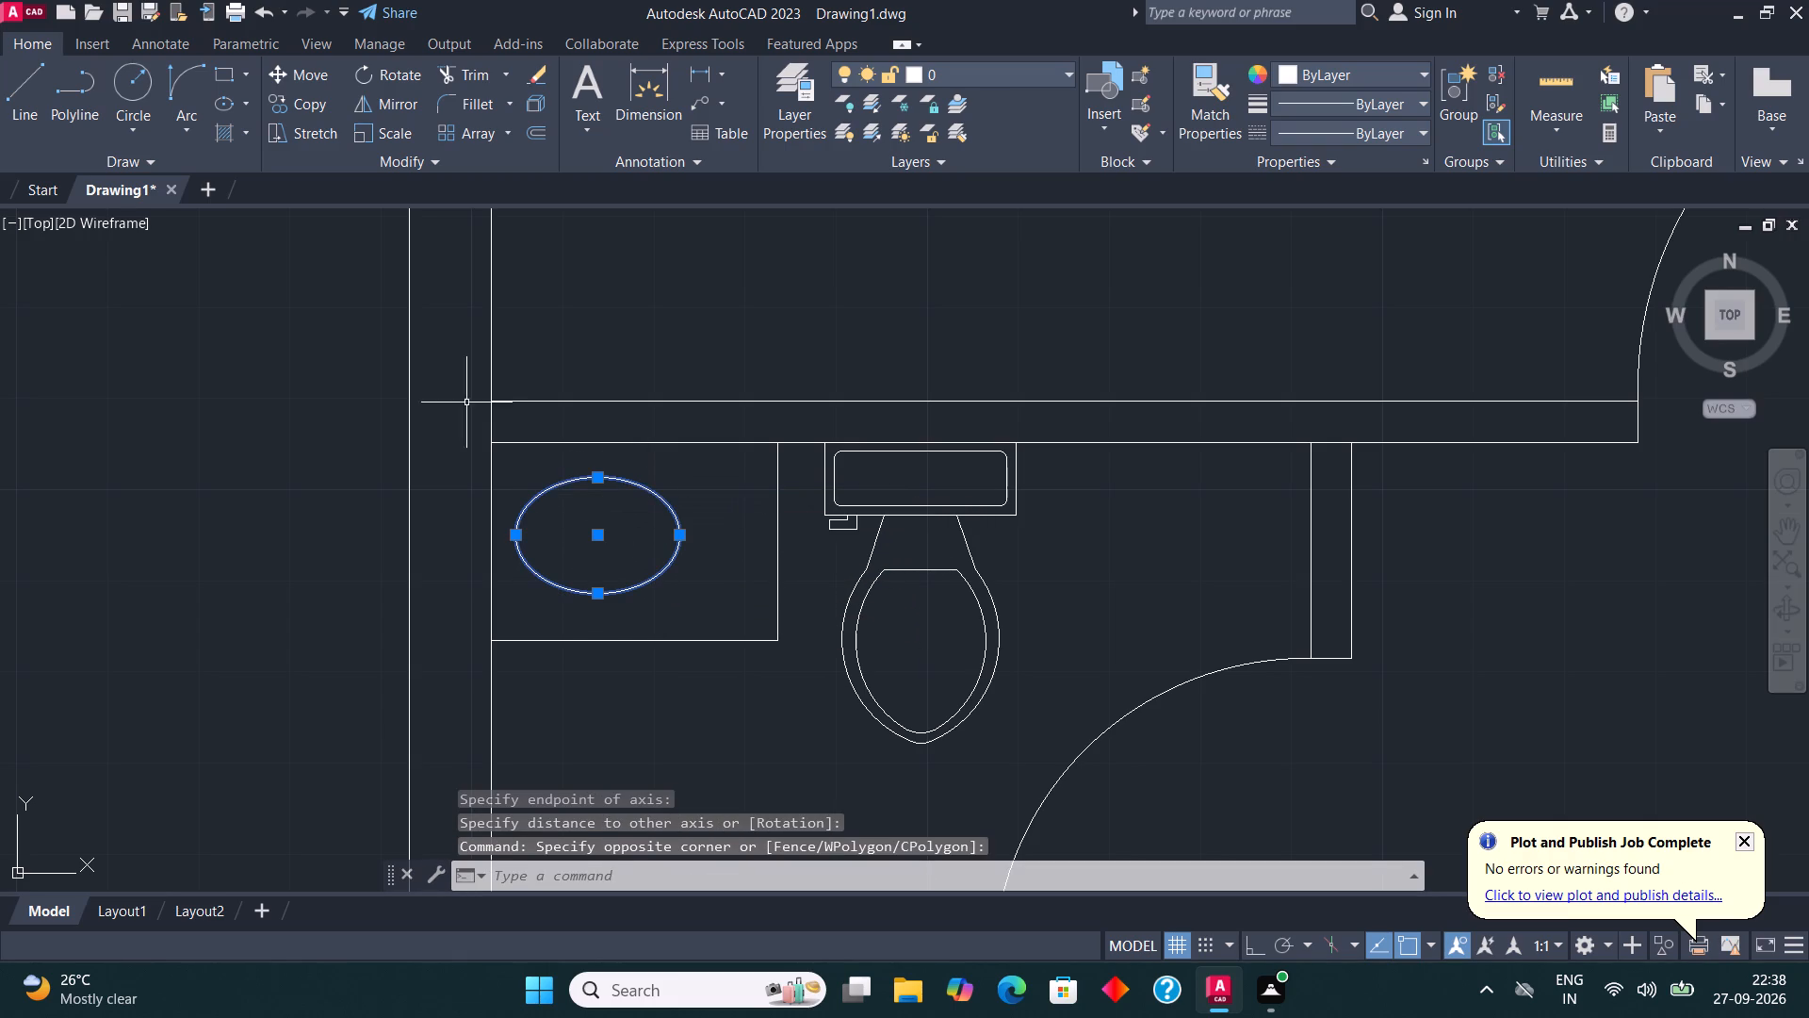
{"action": "left_click", "coordinate": [323, 76]}
{"action": "left_click", "coordinate": [576, 554]}
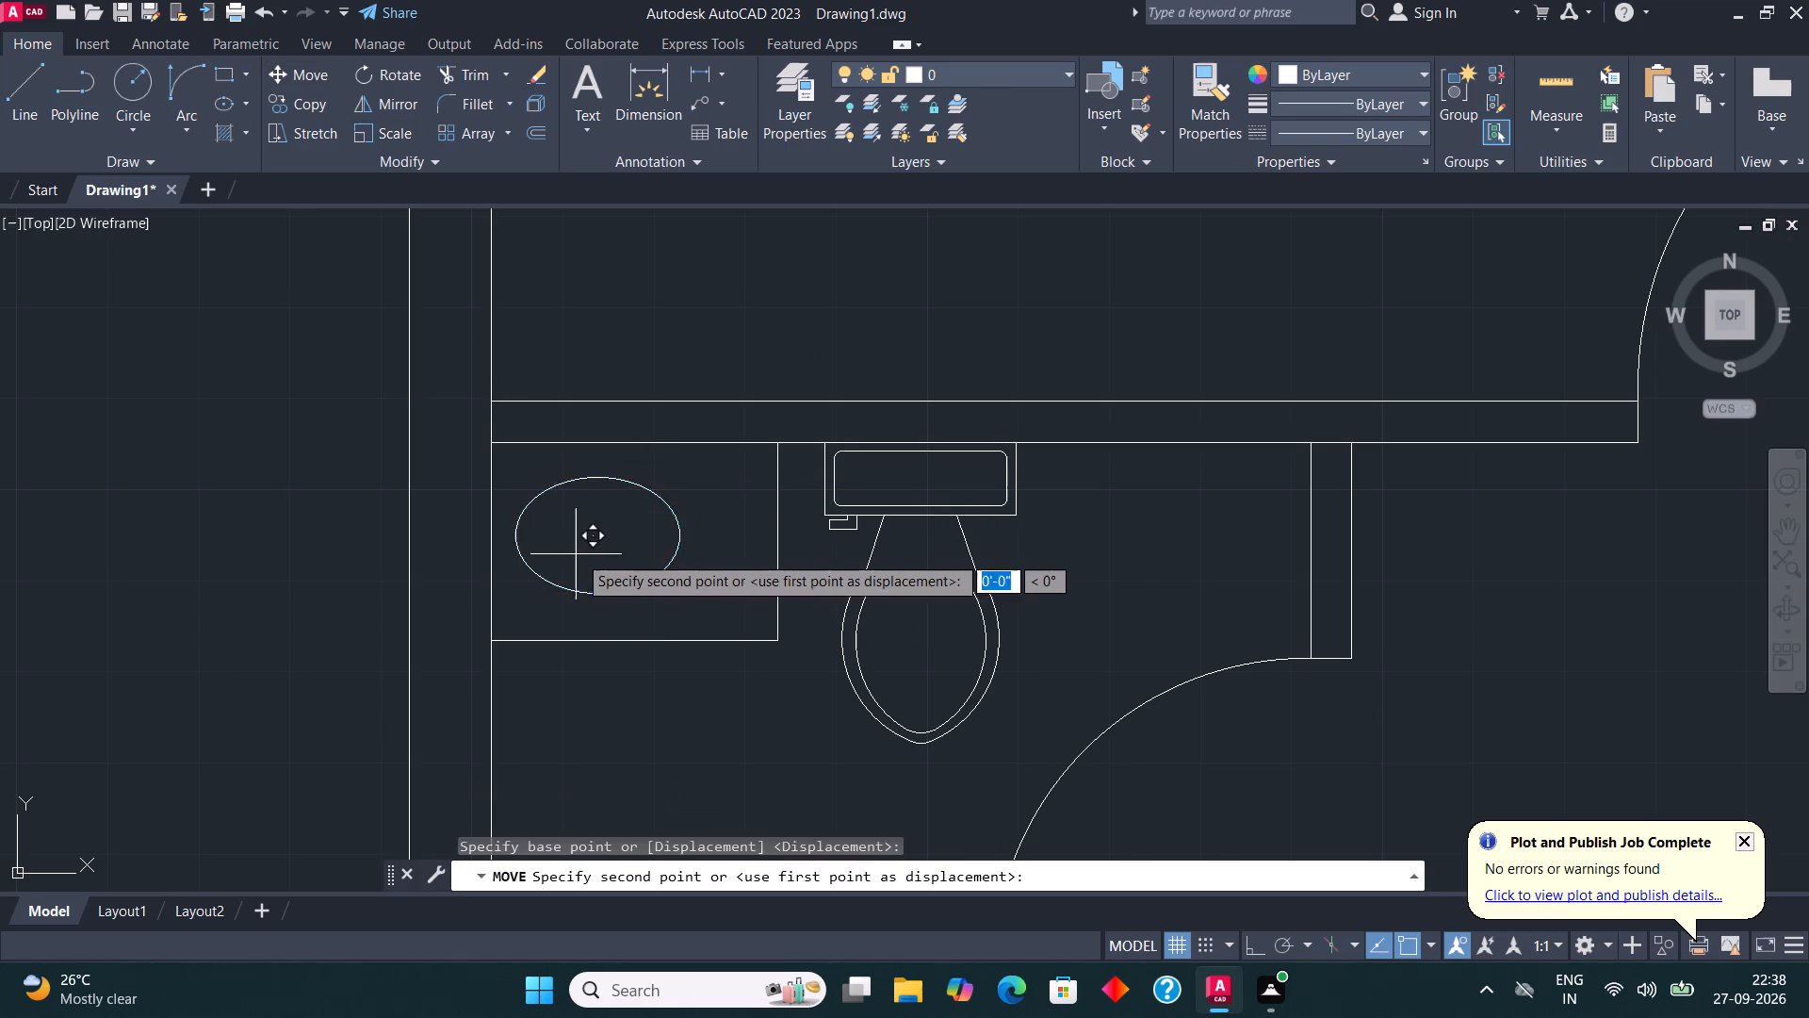
{"action": "left_click", "coordinate": [616, 559]}
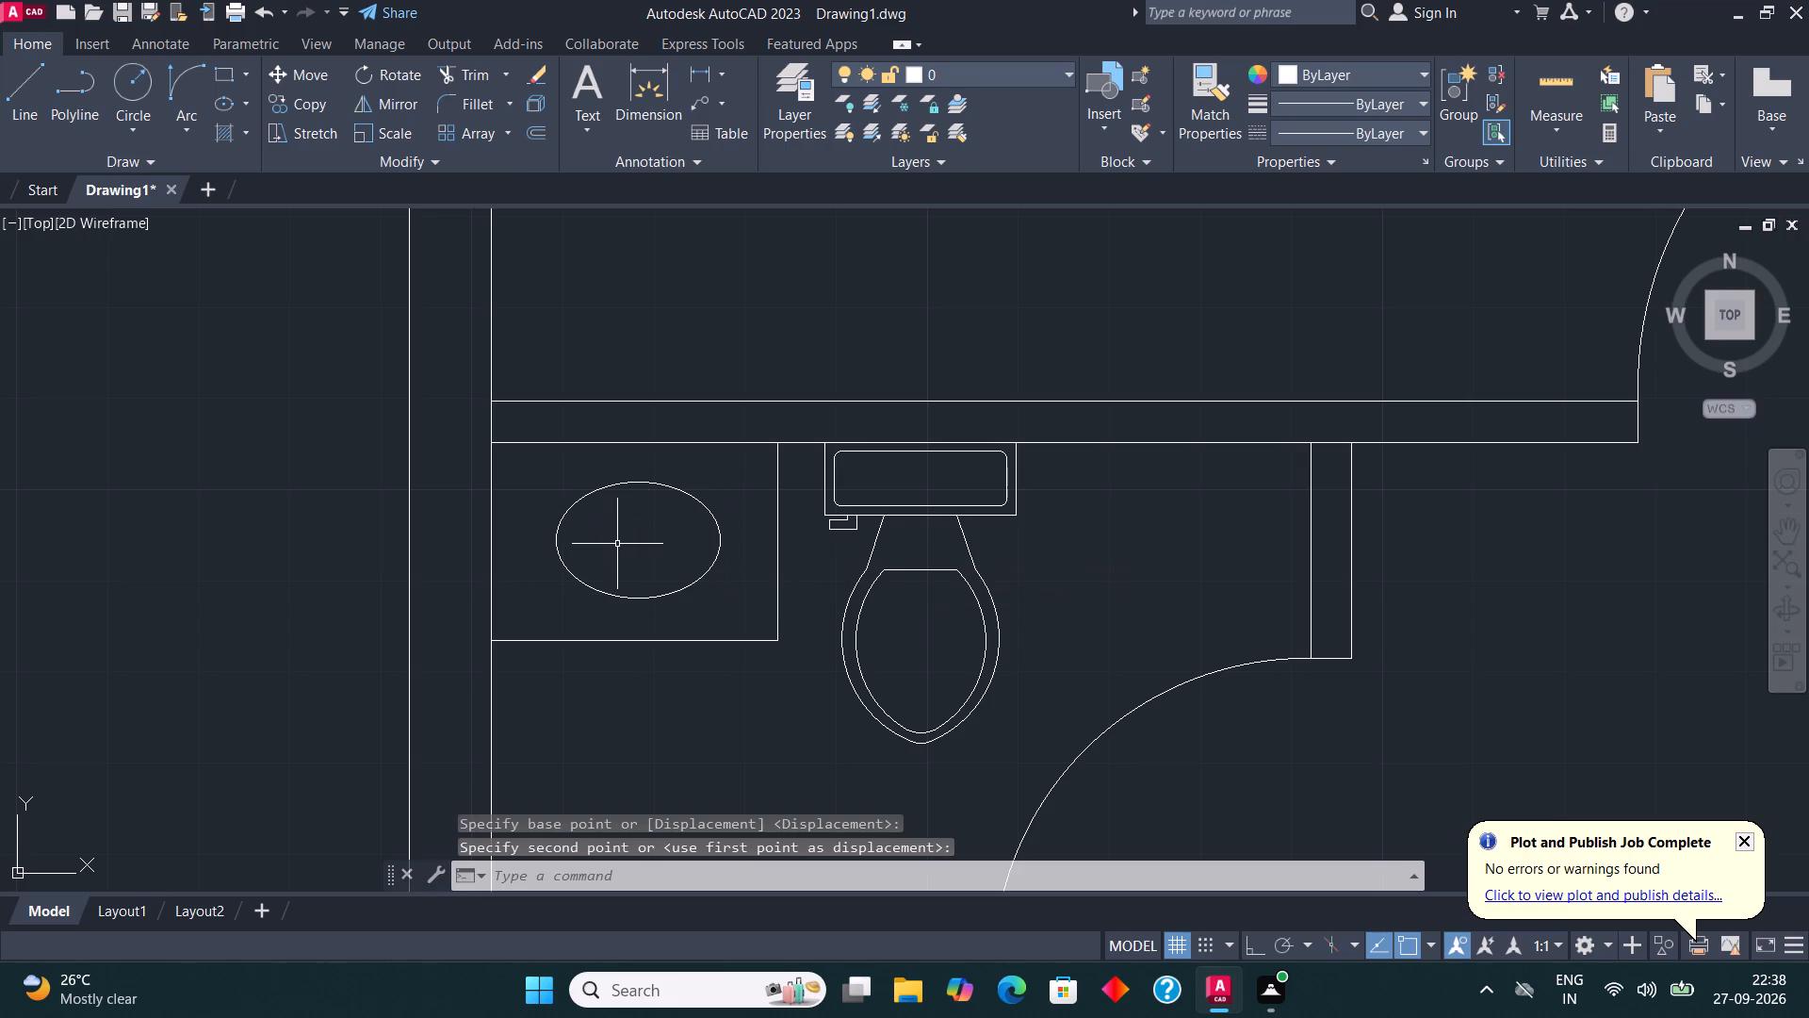
Offset the basin ellipse outward by 1" to form its rim.
{"action": "left_click", "coordinate": [598, 496]}
{"action": "left_click", "coordinate": [580, 474]}
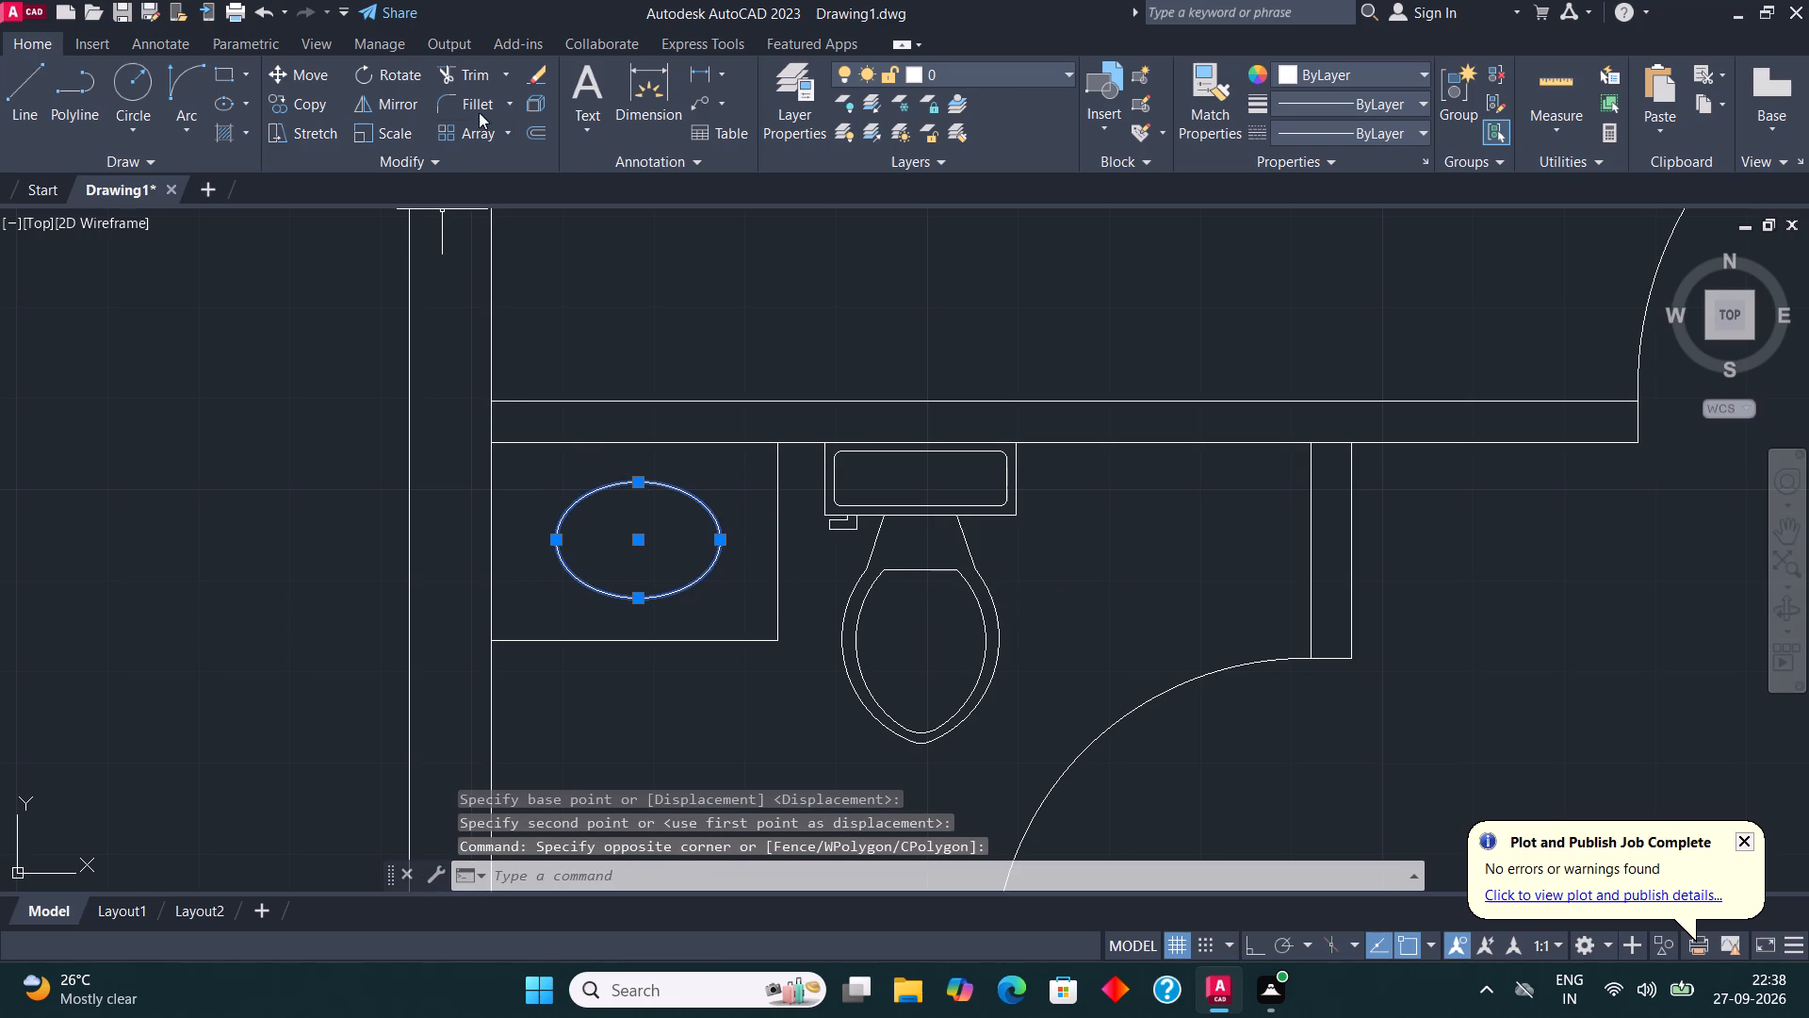
{"action": "left_click", "coordinate": [536, 139]}
{"action": "left_click", "coordinate": [562, 506]}
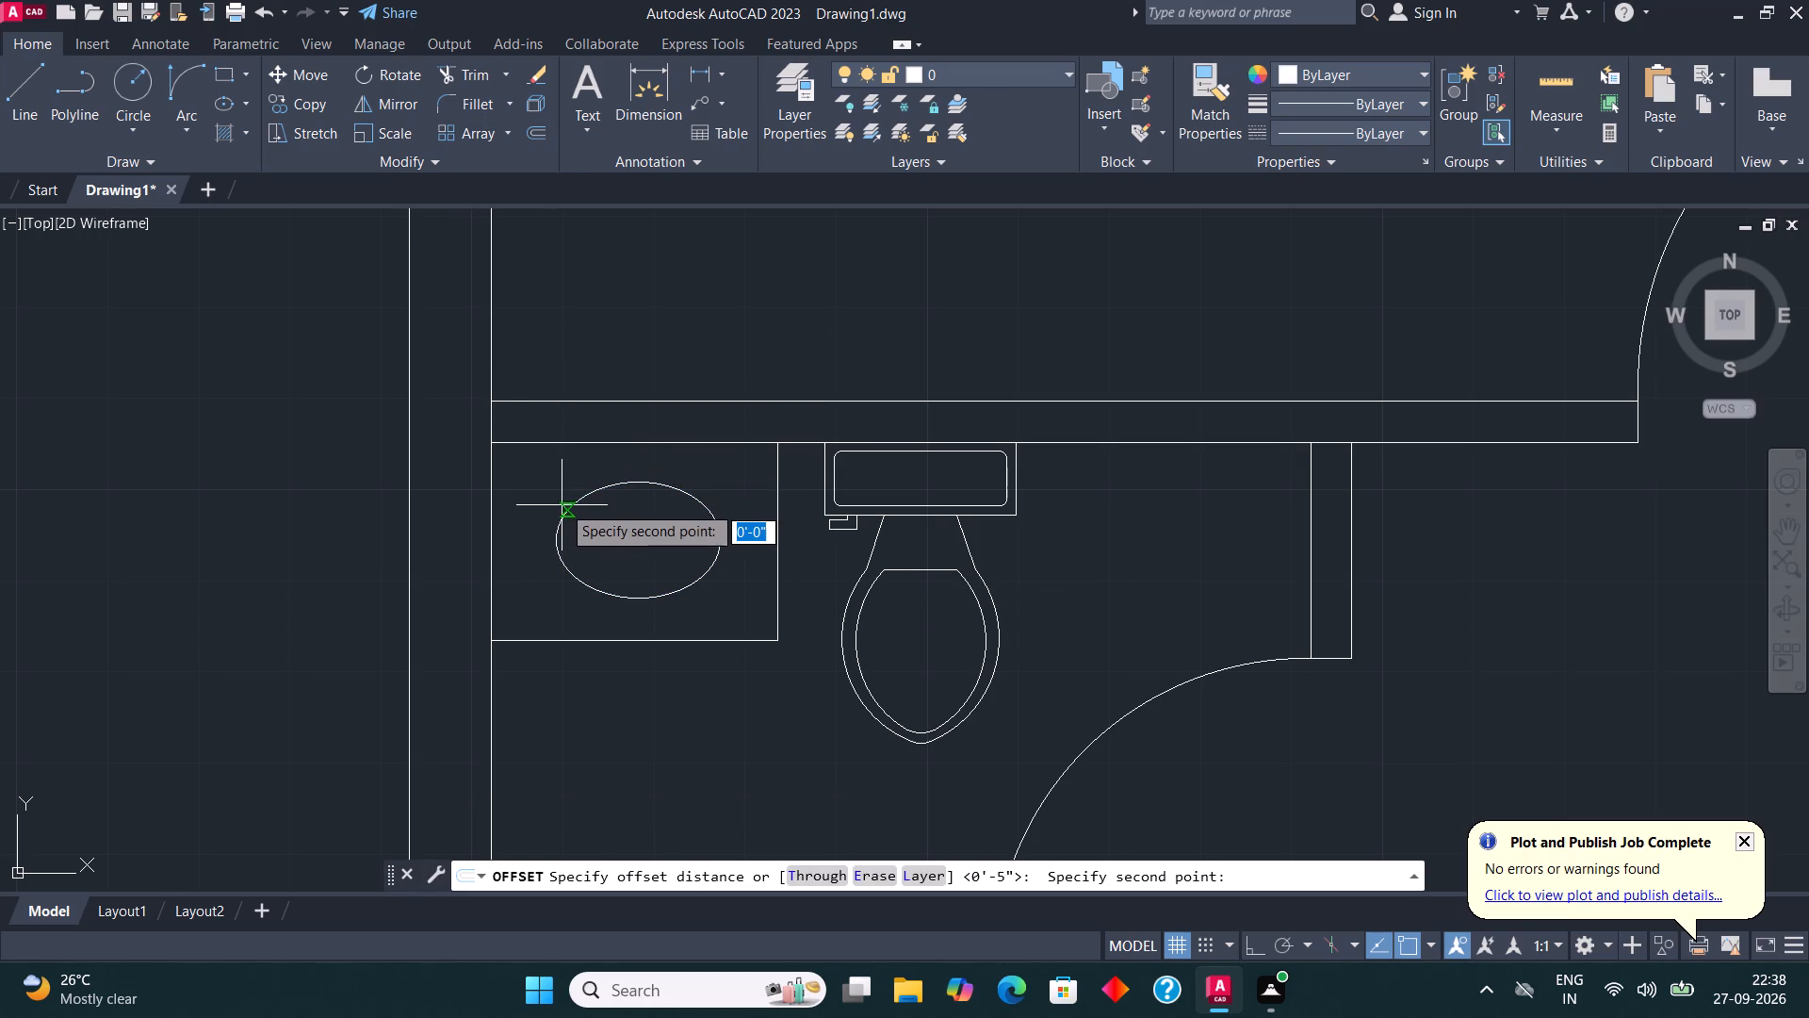
{"action": "left_click", "coordinate": [558, 502]}
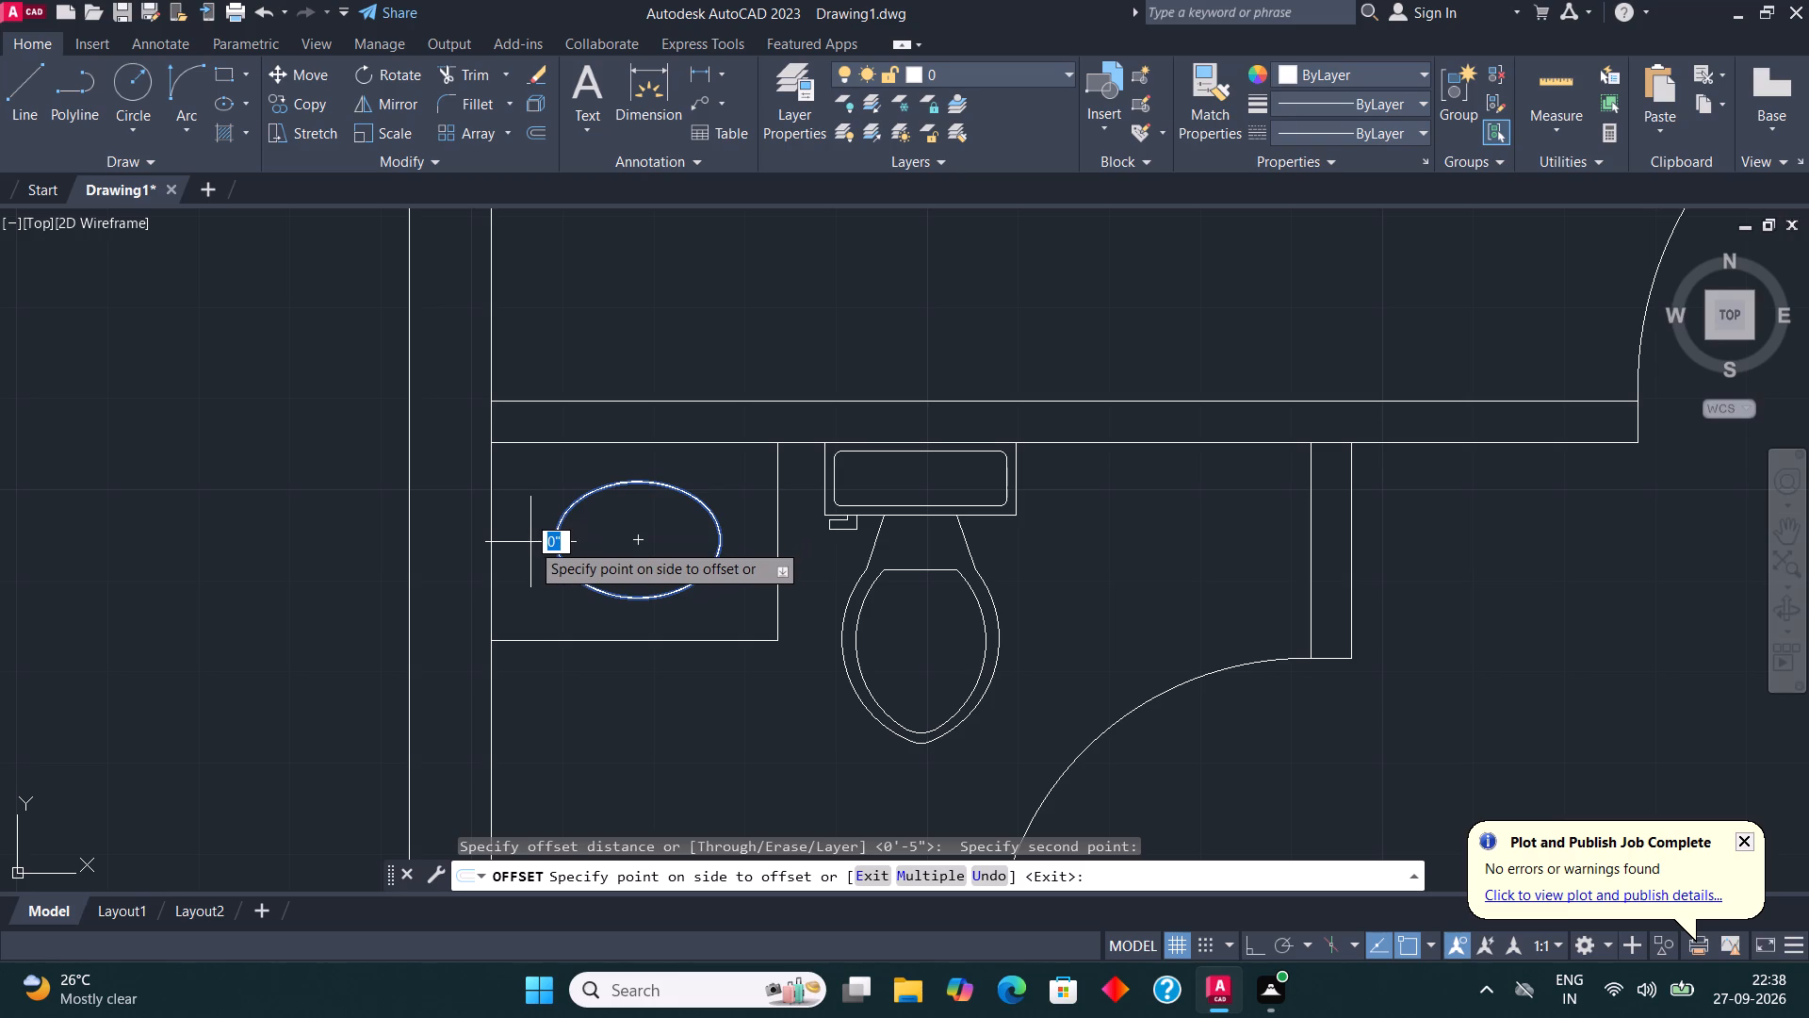
{"action": "type", "text": "1\""}
{"action": "key", "text": "Return"}
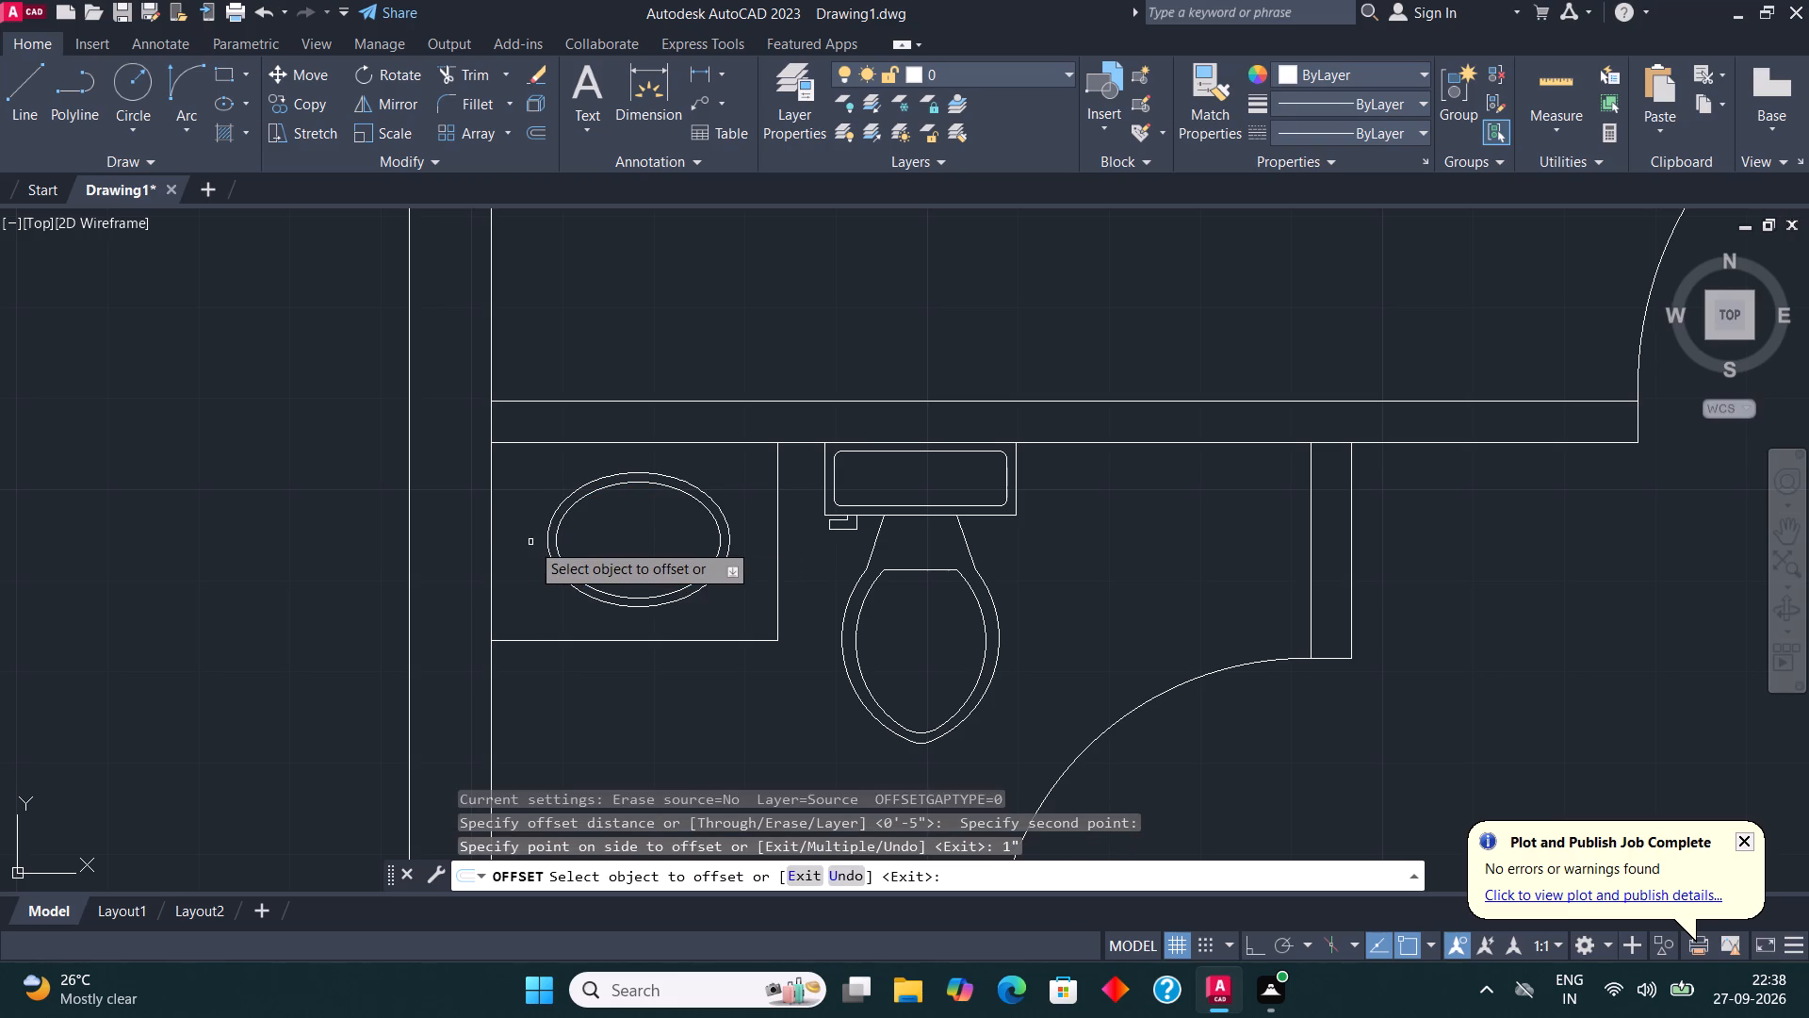
{"action": "left_click", "coordinate": [531, 540]}
{"action": "key", "text": "Escape"}
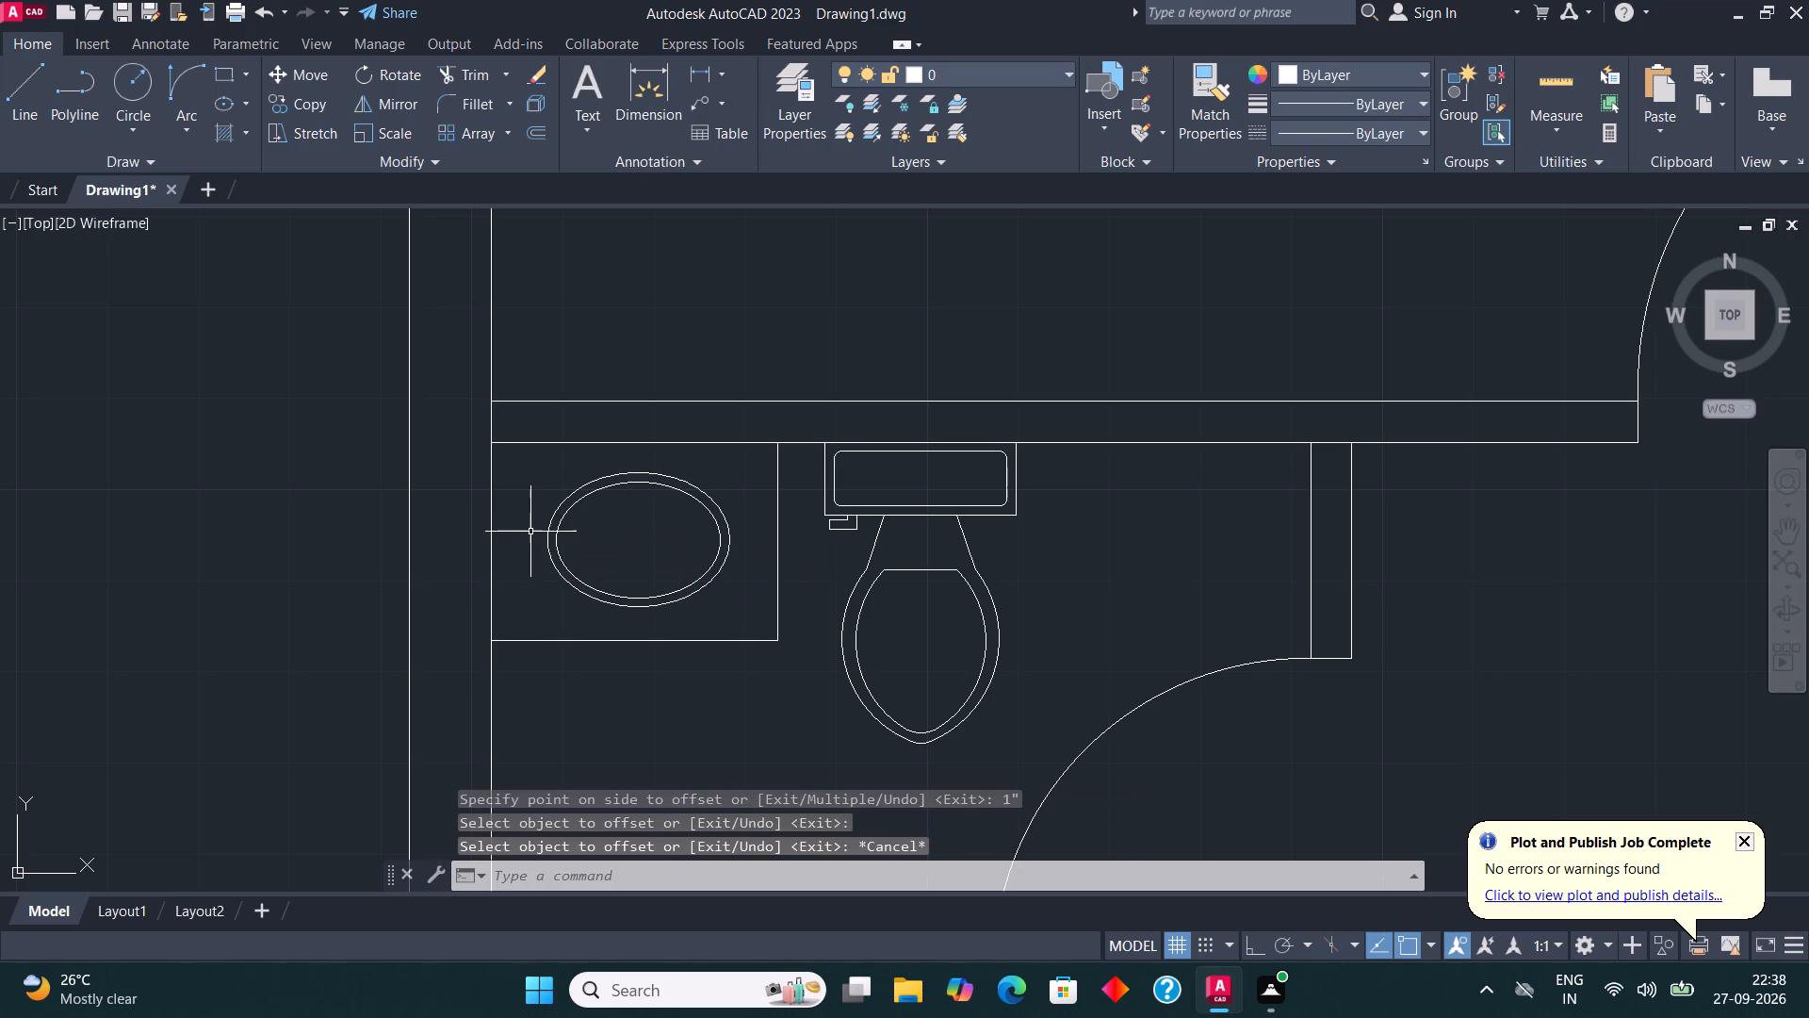
Draw a tiny circle centred on the top point of the inner basin ellipse.
{"action": "left_click", "coordinate": [141, 90]}
{"action": "left_click", "coordinate": [637, 490]}
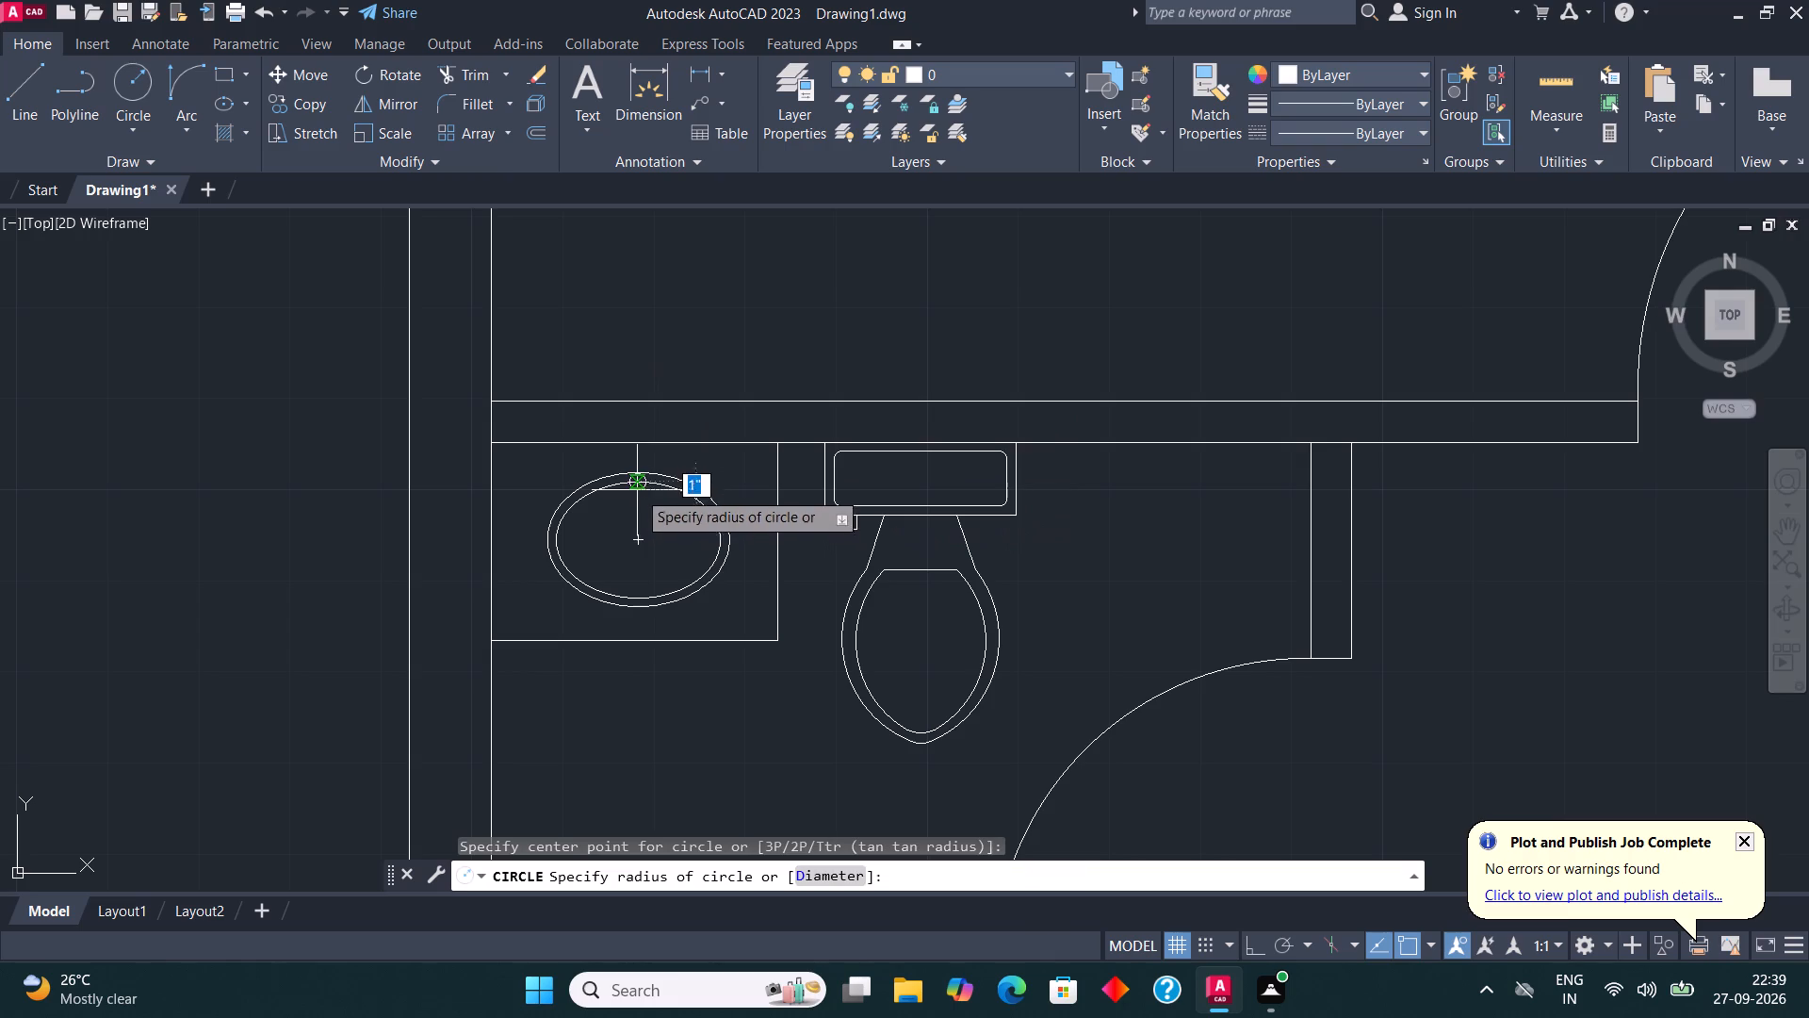
{"action": "left_click", "coordinate": [636, 491]}
{"action": "key", "text": "Escape"}
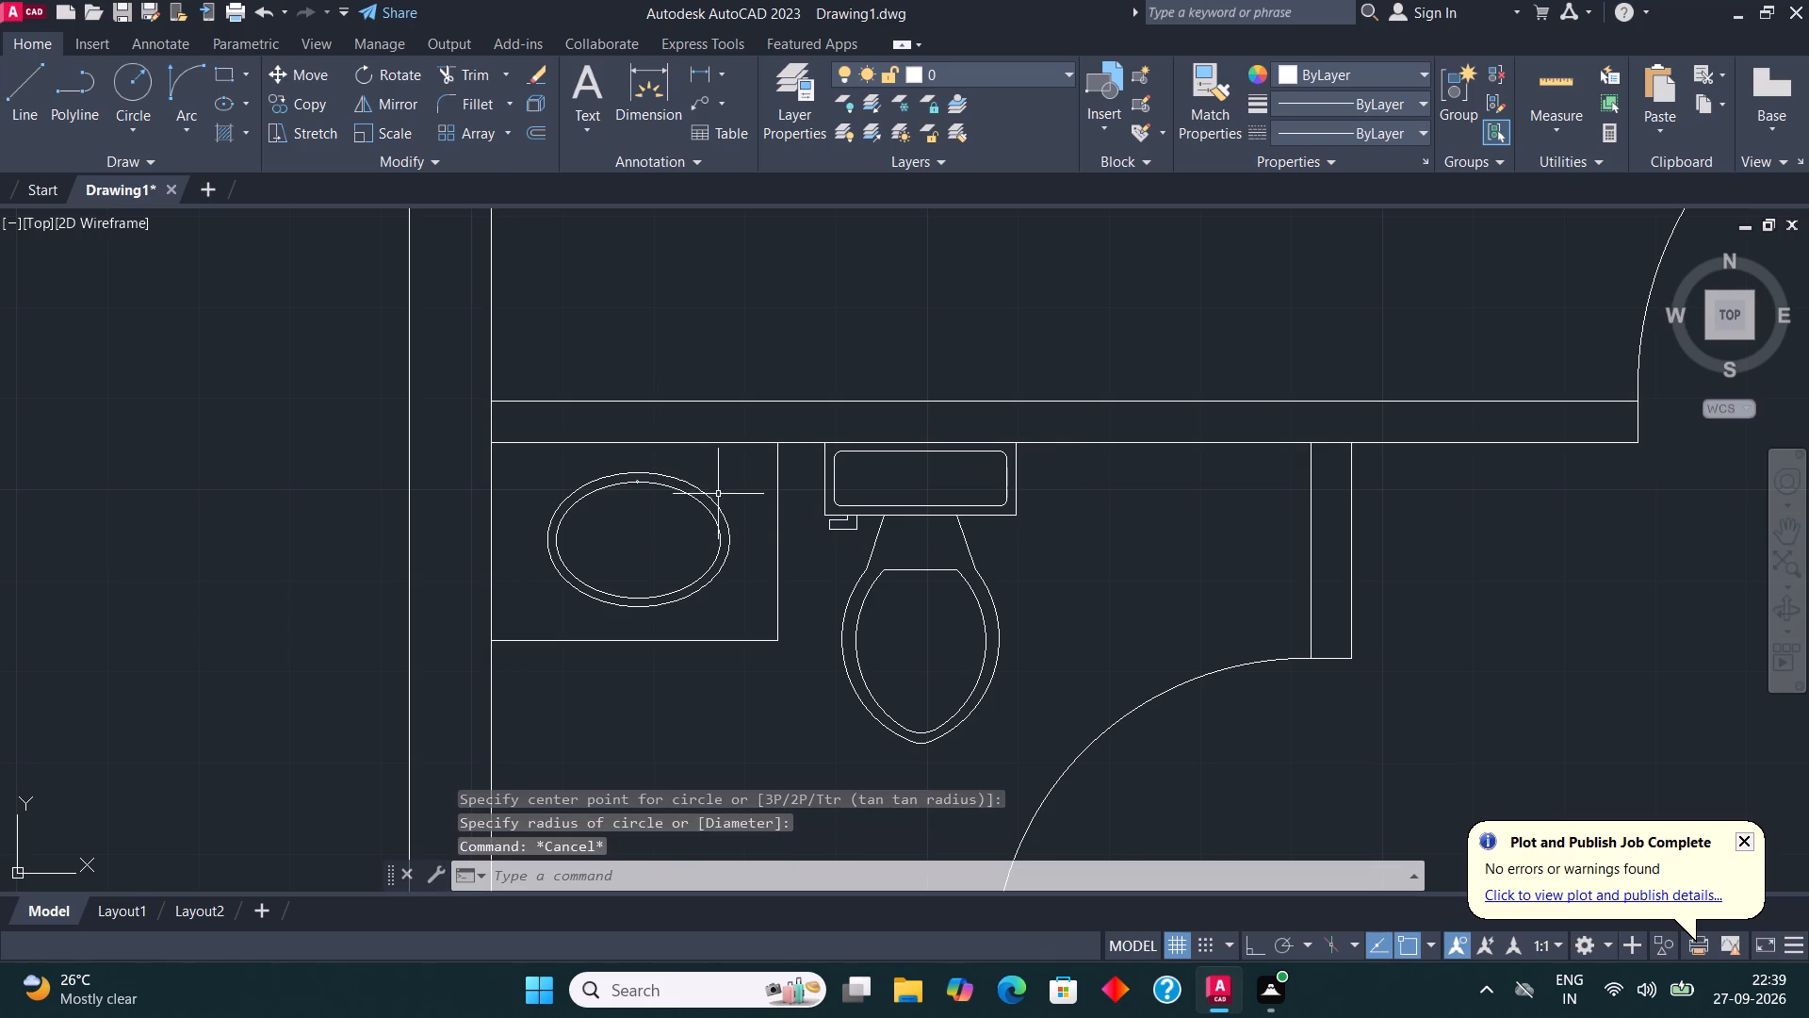
Enlarge the tiny circle at the top of the basin by stretching its radius outward.
{"action": "scroll", "coordinate": [655, 484], "scroll_direction": "up", "scroll_amount": 3}
{"action": "left_click", "coordinate": [567, 475]}
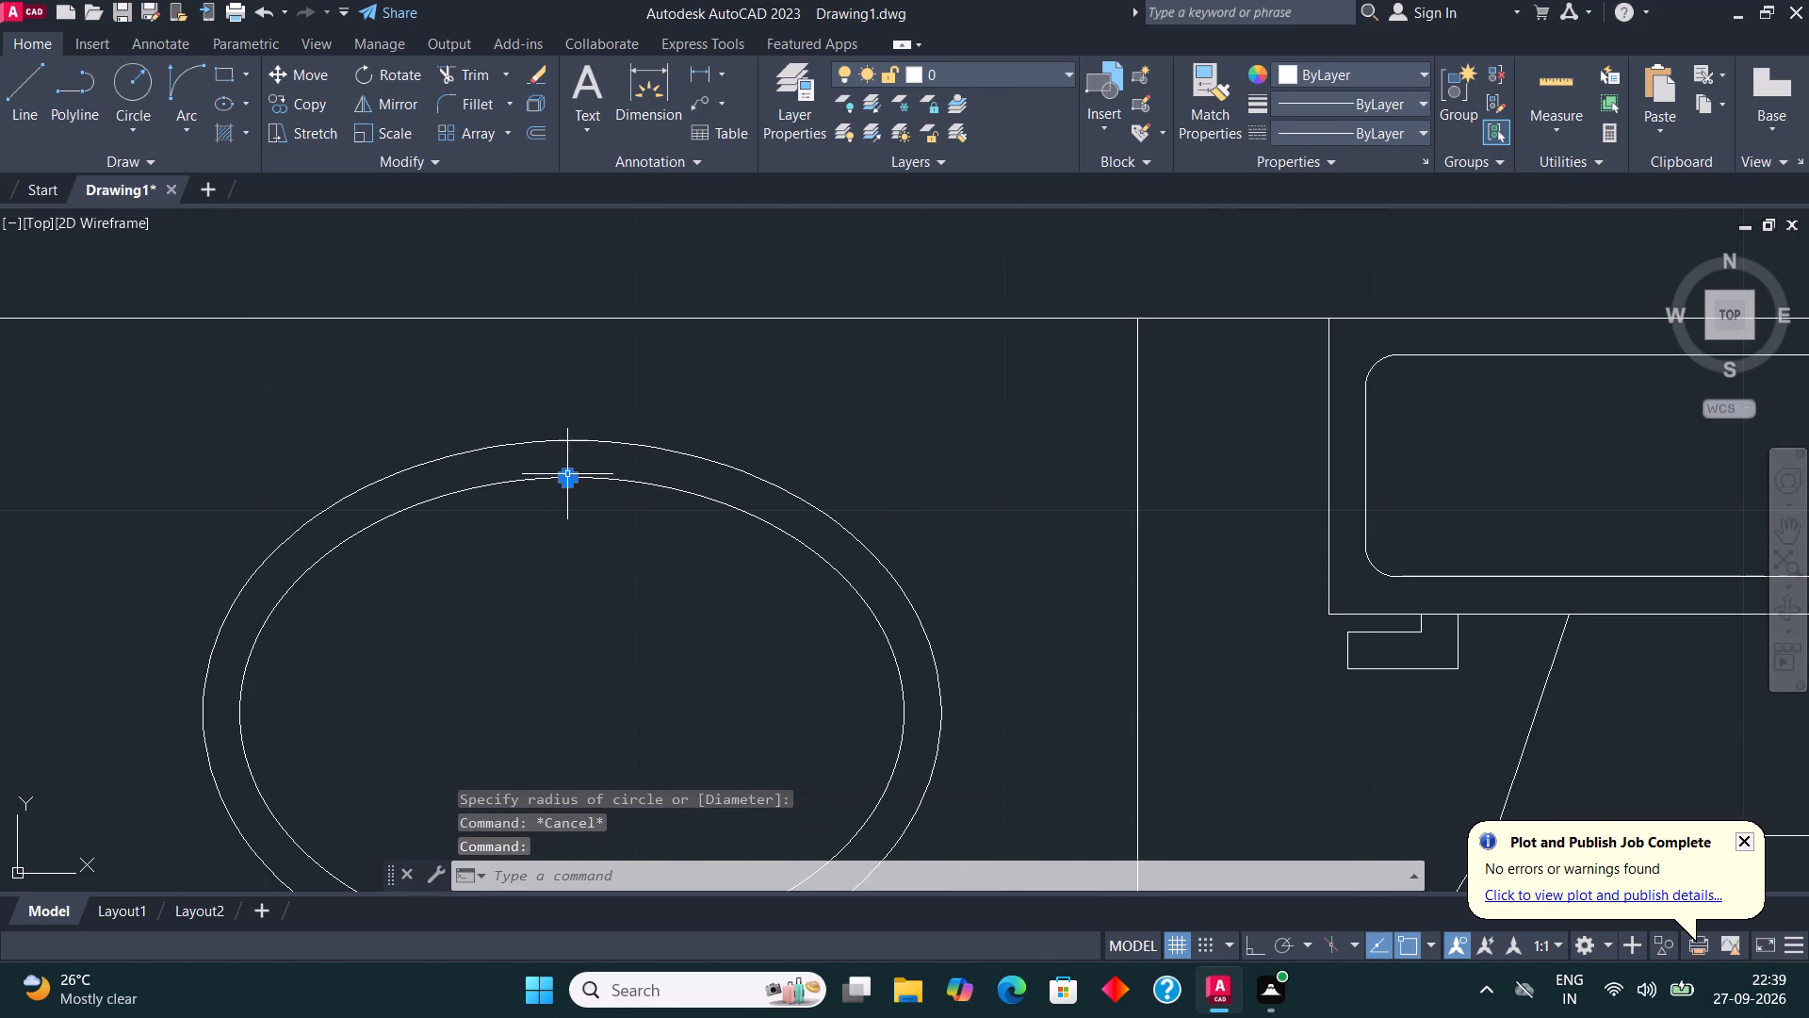
{"action": "scroll", "coordinate": [567, 475], "scroll_direction": "up", "scroll_amount": 4}
{"action": "left_click", "coordinate": [543, 460]}
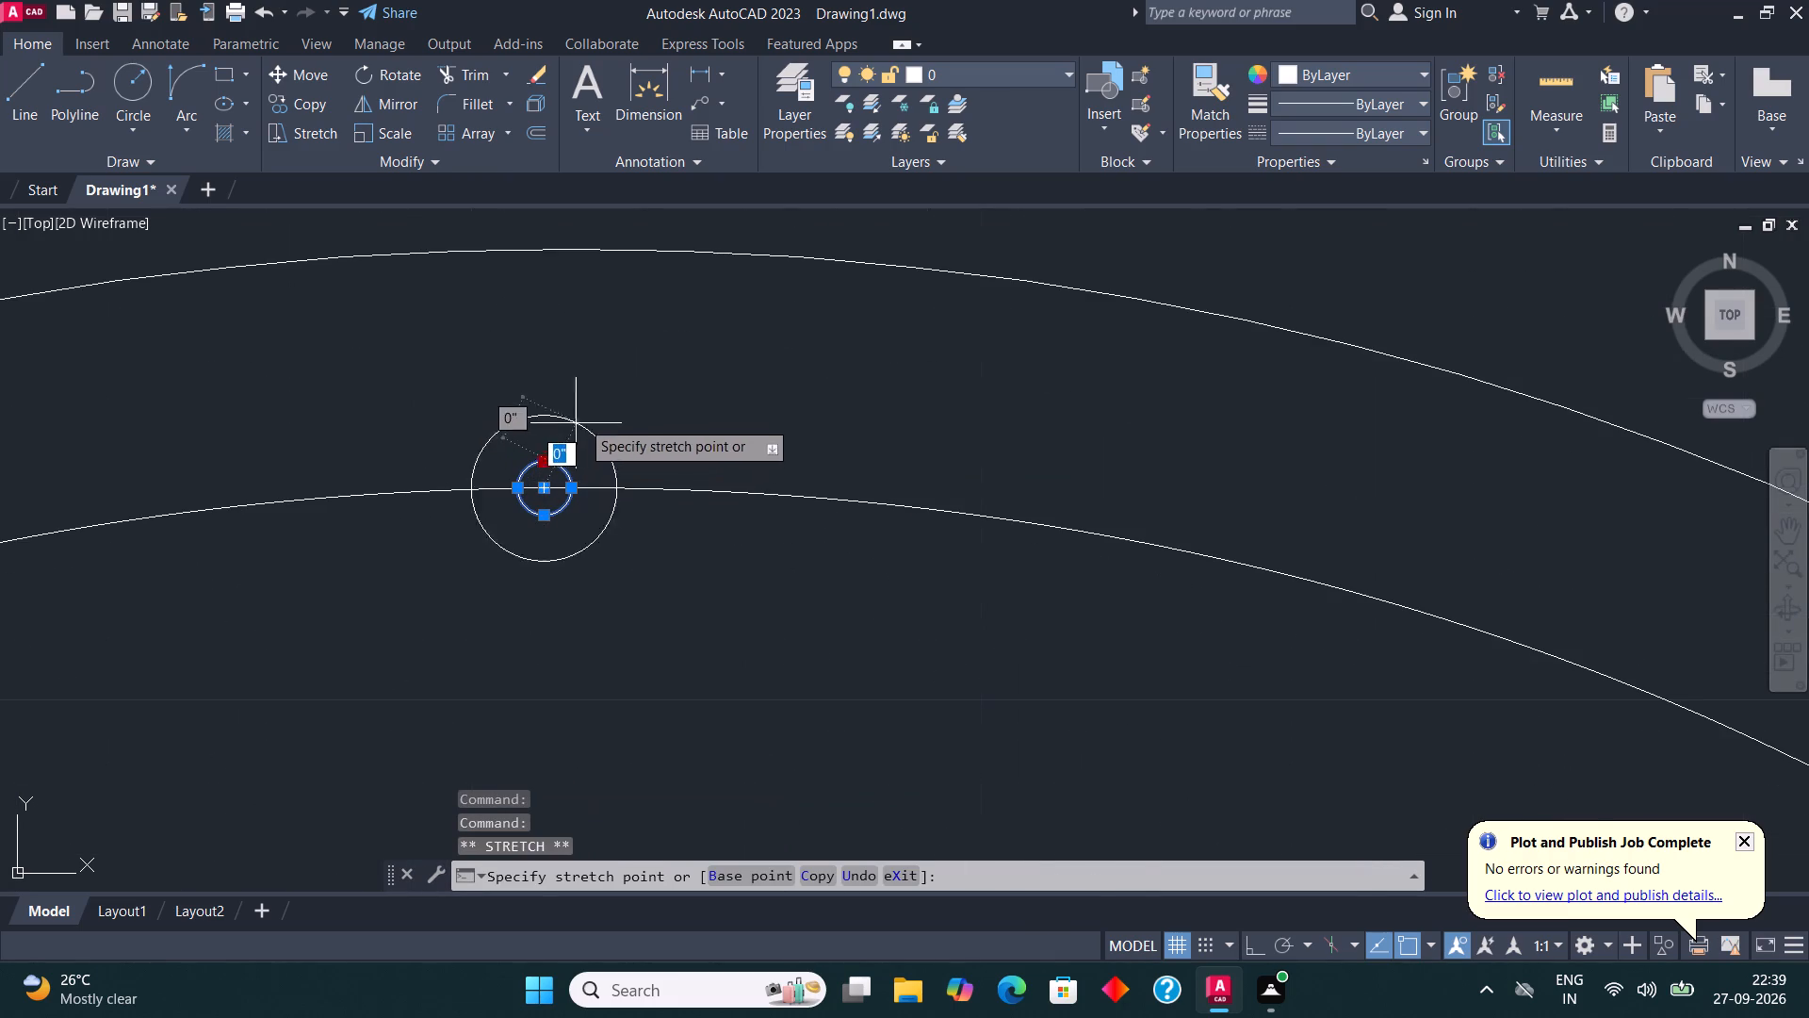
{"action": "left_click", "coordinate": [619, 386]}
{"action": "key", "text": "Escape"}
Draw a rectangle about 2'-2" by 1'-10" in the inner top-right corner of the middle-left room.
{"action": "scroll", "coordinate": [773, 407], "scroll_direction": "down", "scroll_amount": 4}
{"action": "scroll", "coordinate": [1057, 490], "scroll_direction": "down", "scroll_amount": 3}
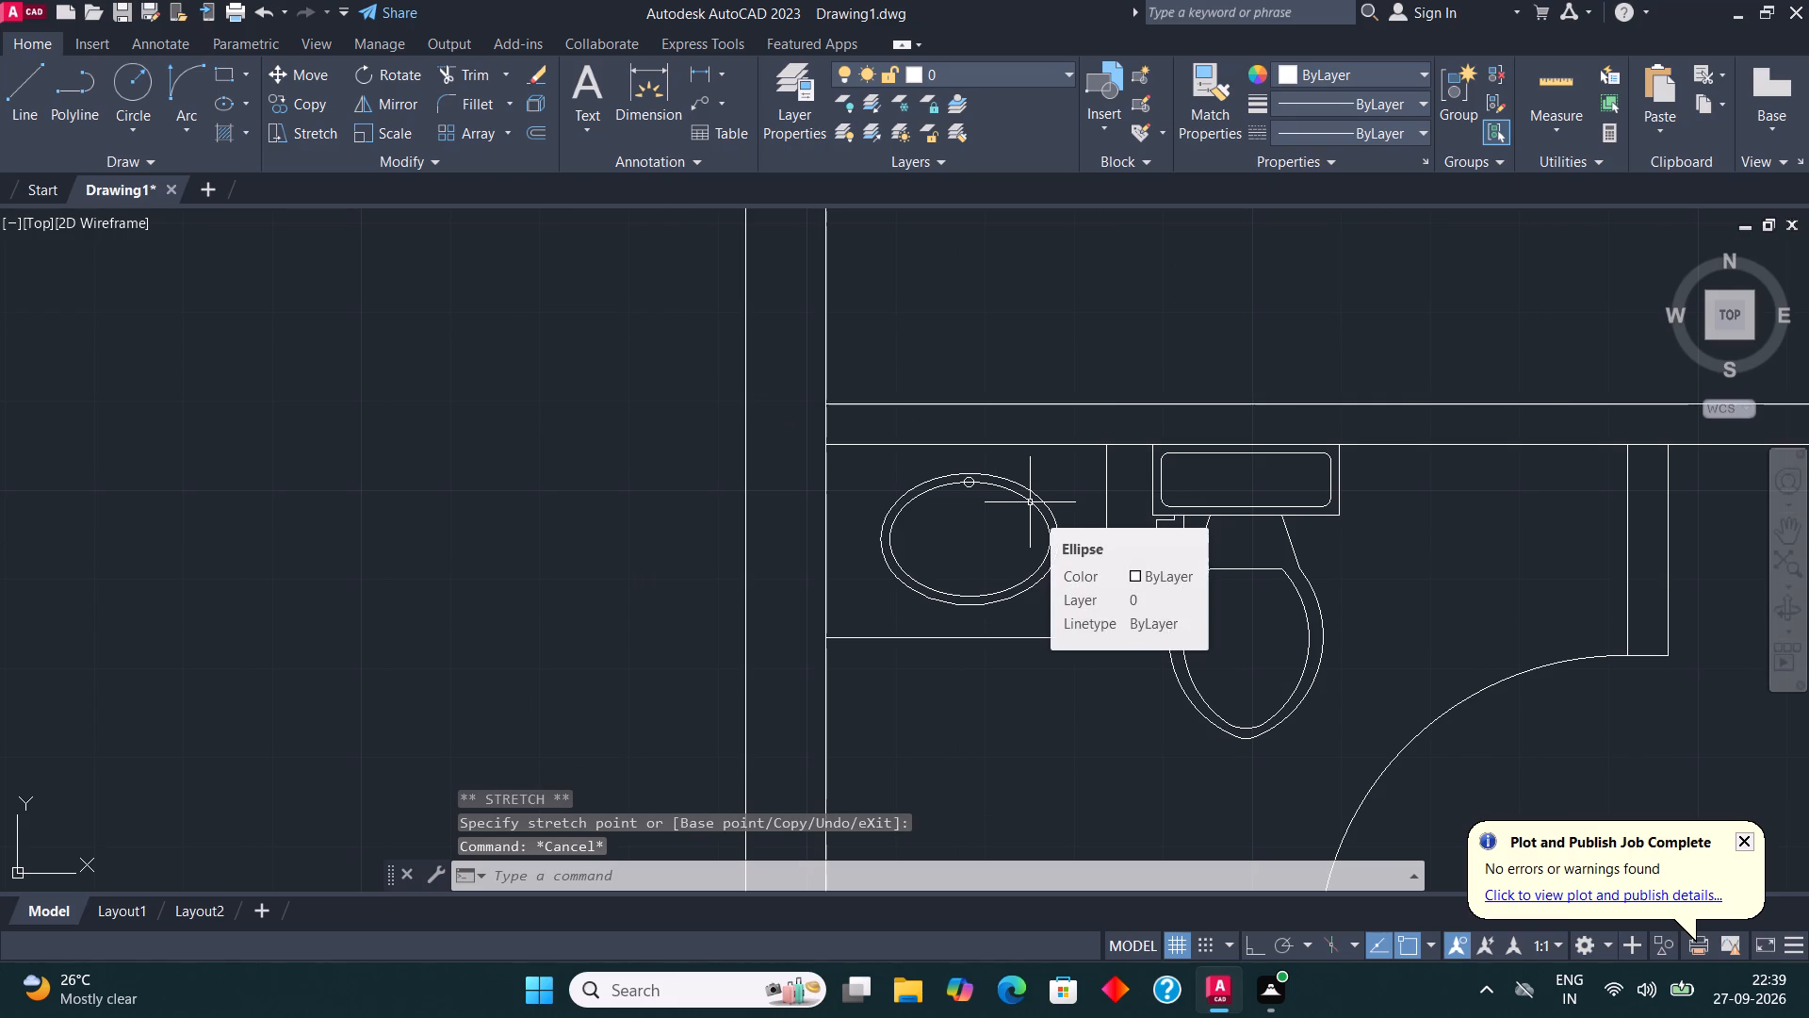
{"action": "scroll", "coordinate": [859, 570], "scroll_direction": "down", "scroll_amount": 1}
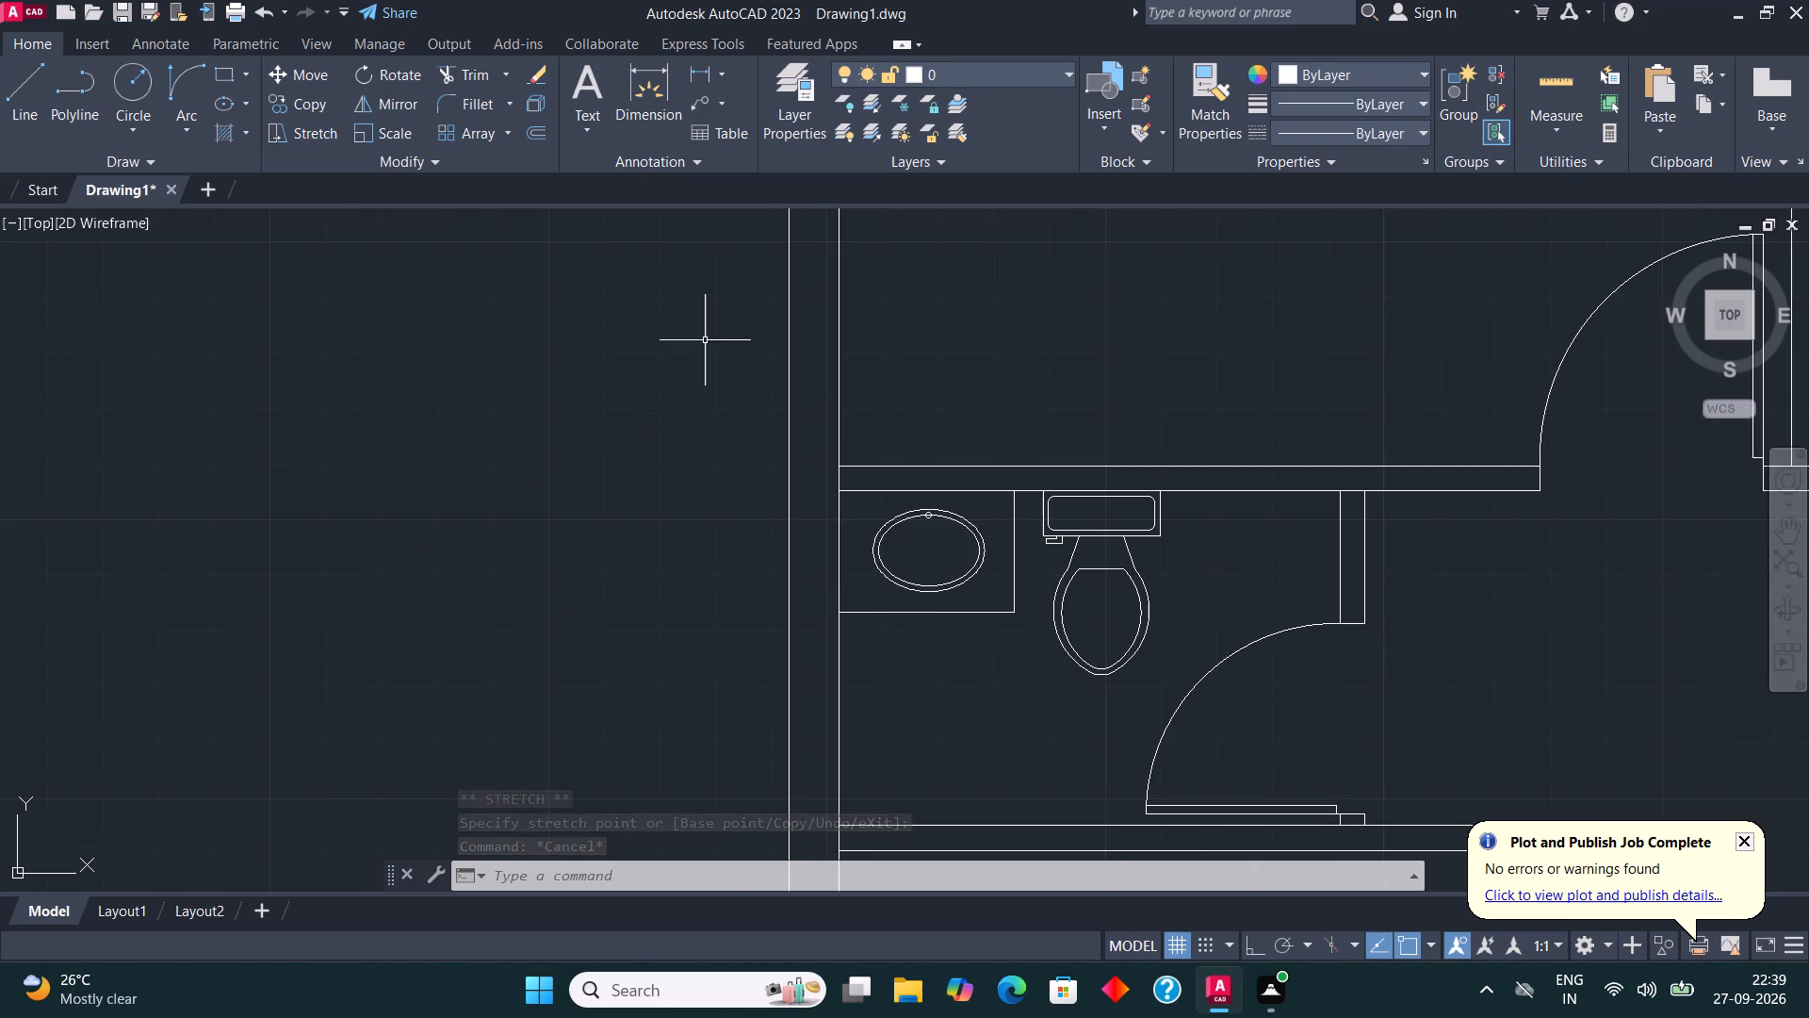
{"action": "scroll", "coordinate": [686, 343], "scroll_direction": "down", "scroll_amount": 1}
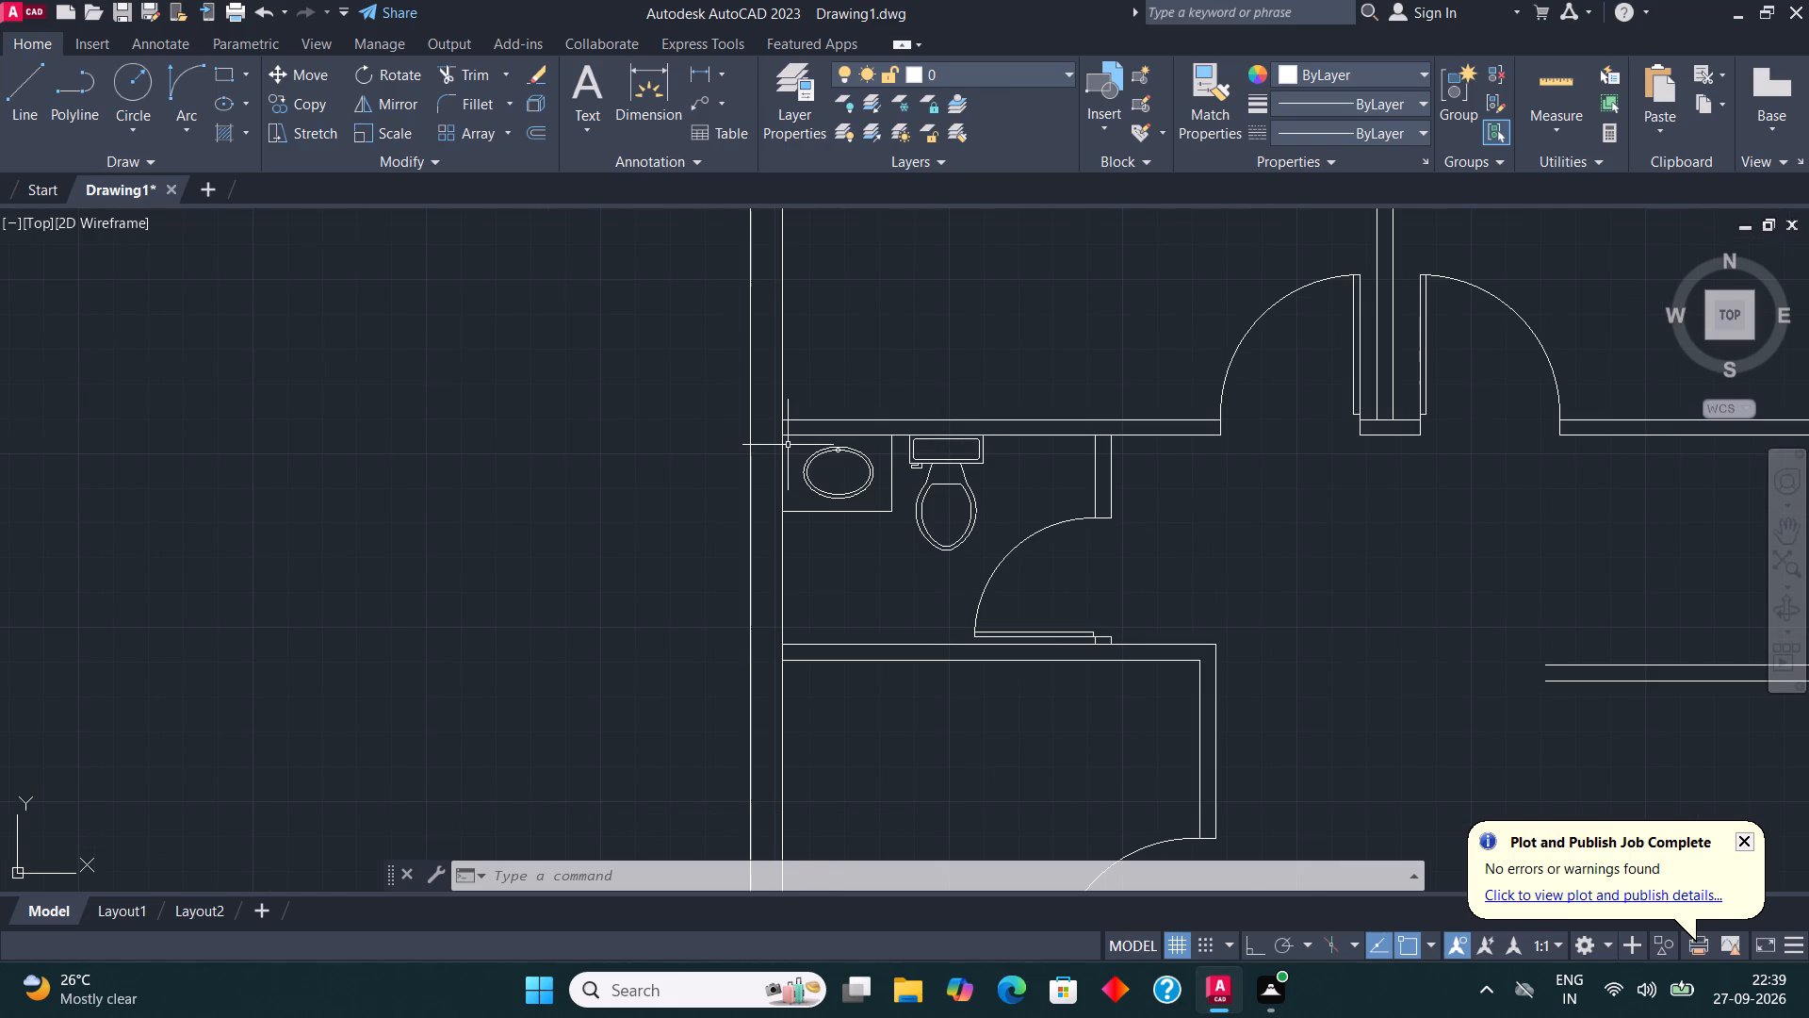
{"action": "scroll", "coordinate": [781, 445], "scroll_direction": "down", "scroll_amount": 2}
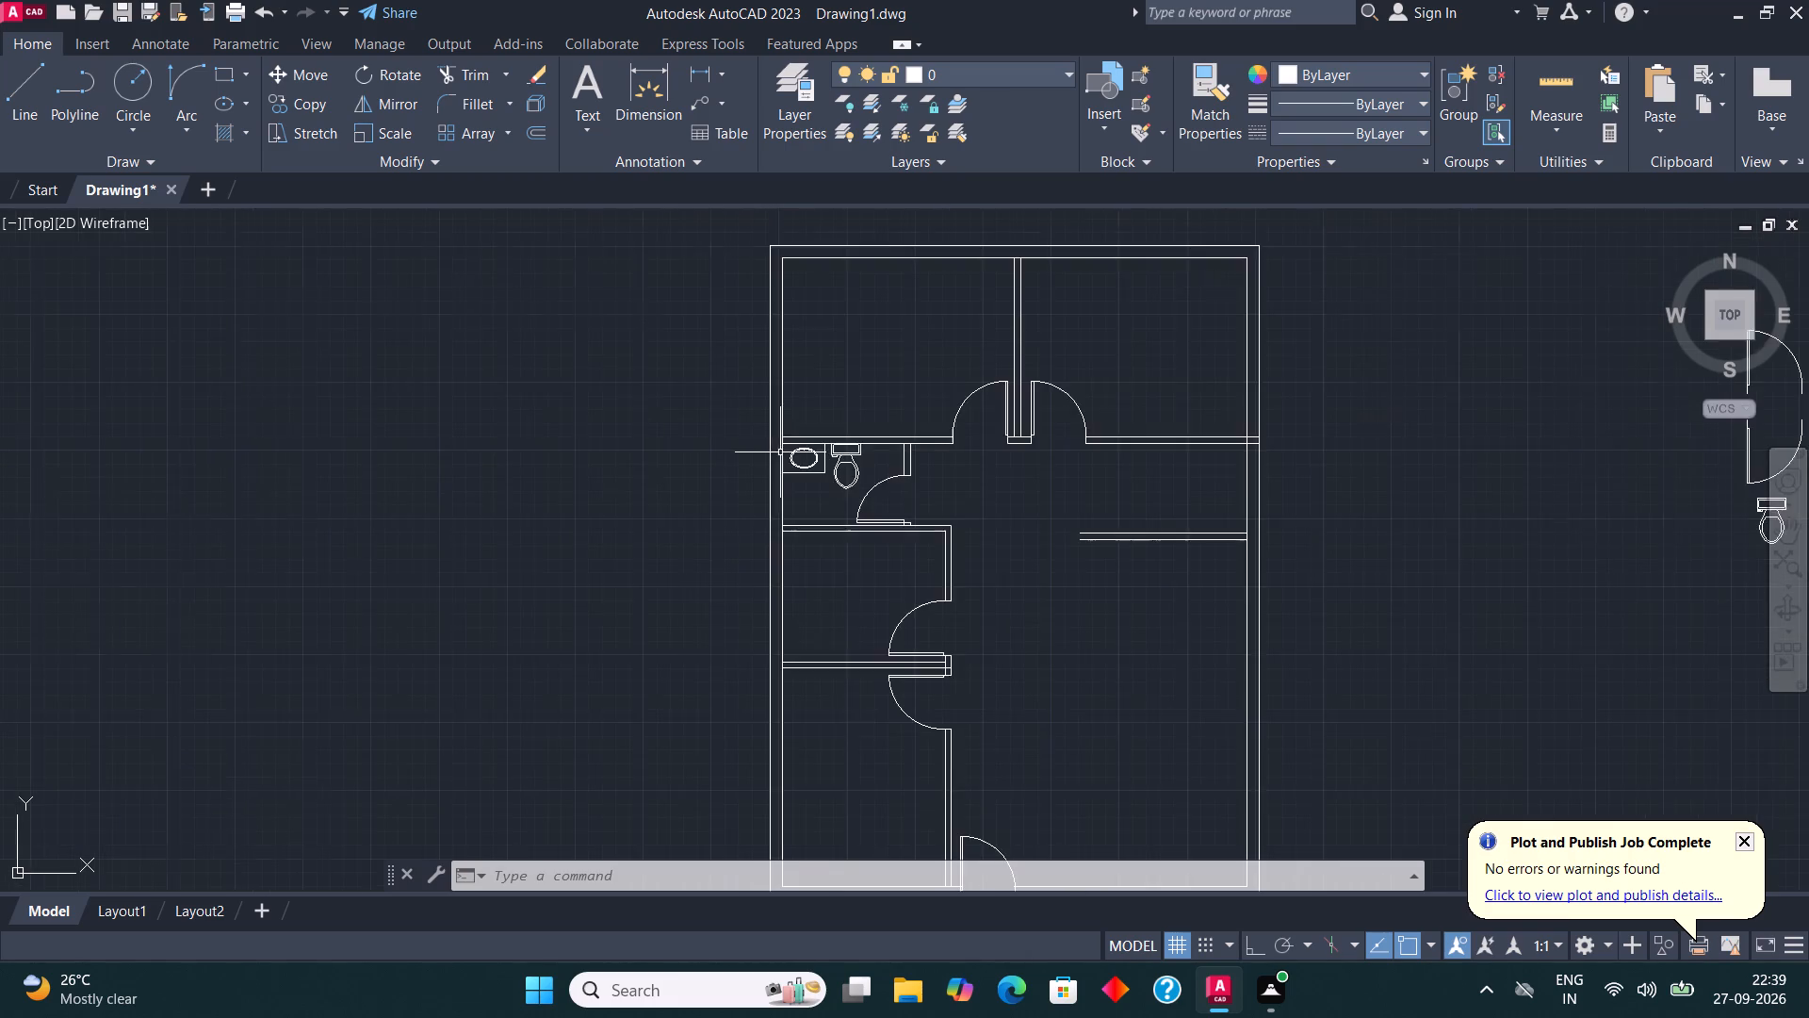
{"action": "scroll", "coordinate": [985, 592], "scroll_direction": "up", "scroll_amount": 2}
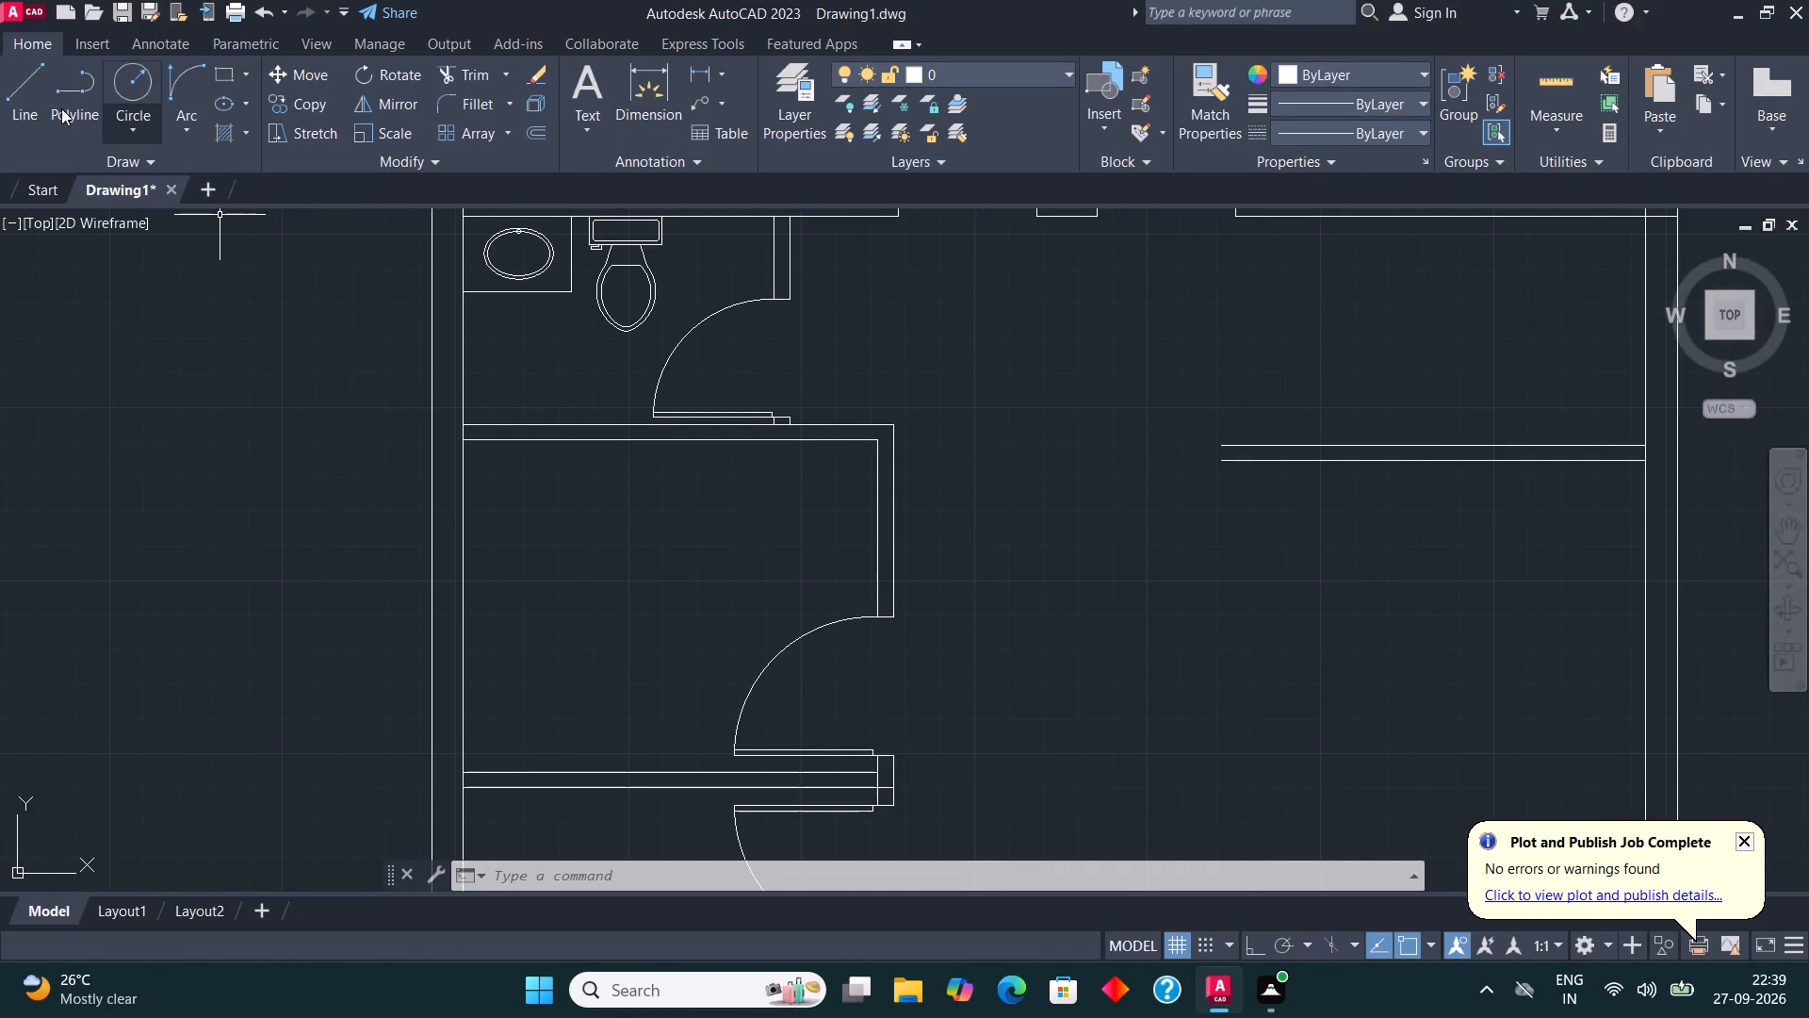
{"action": "left_click", "coordinate": [38, 96]}
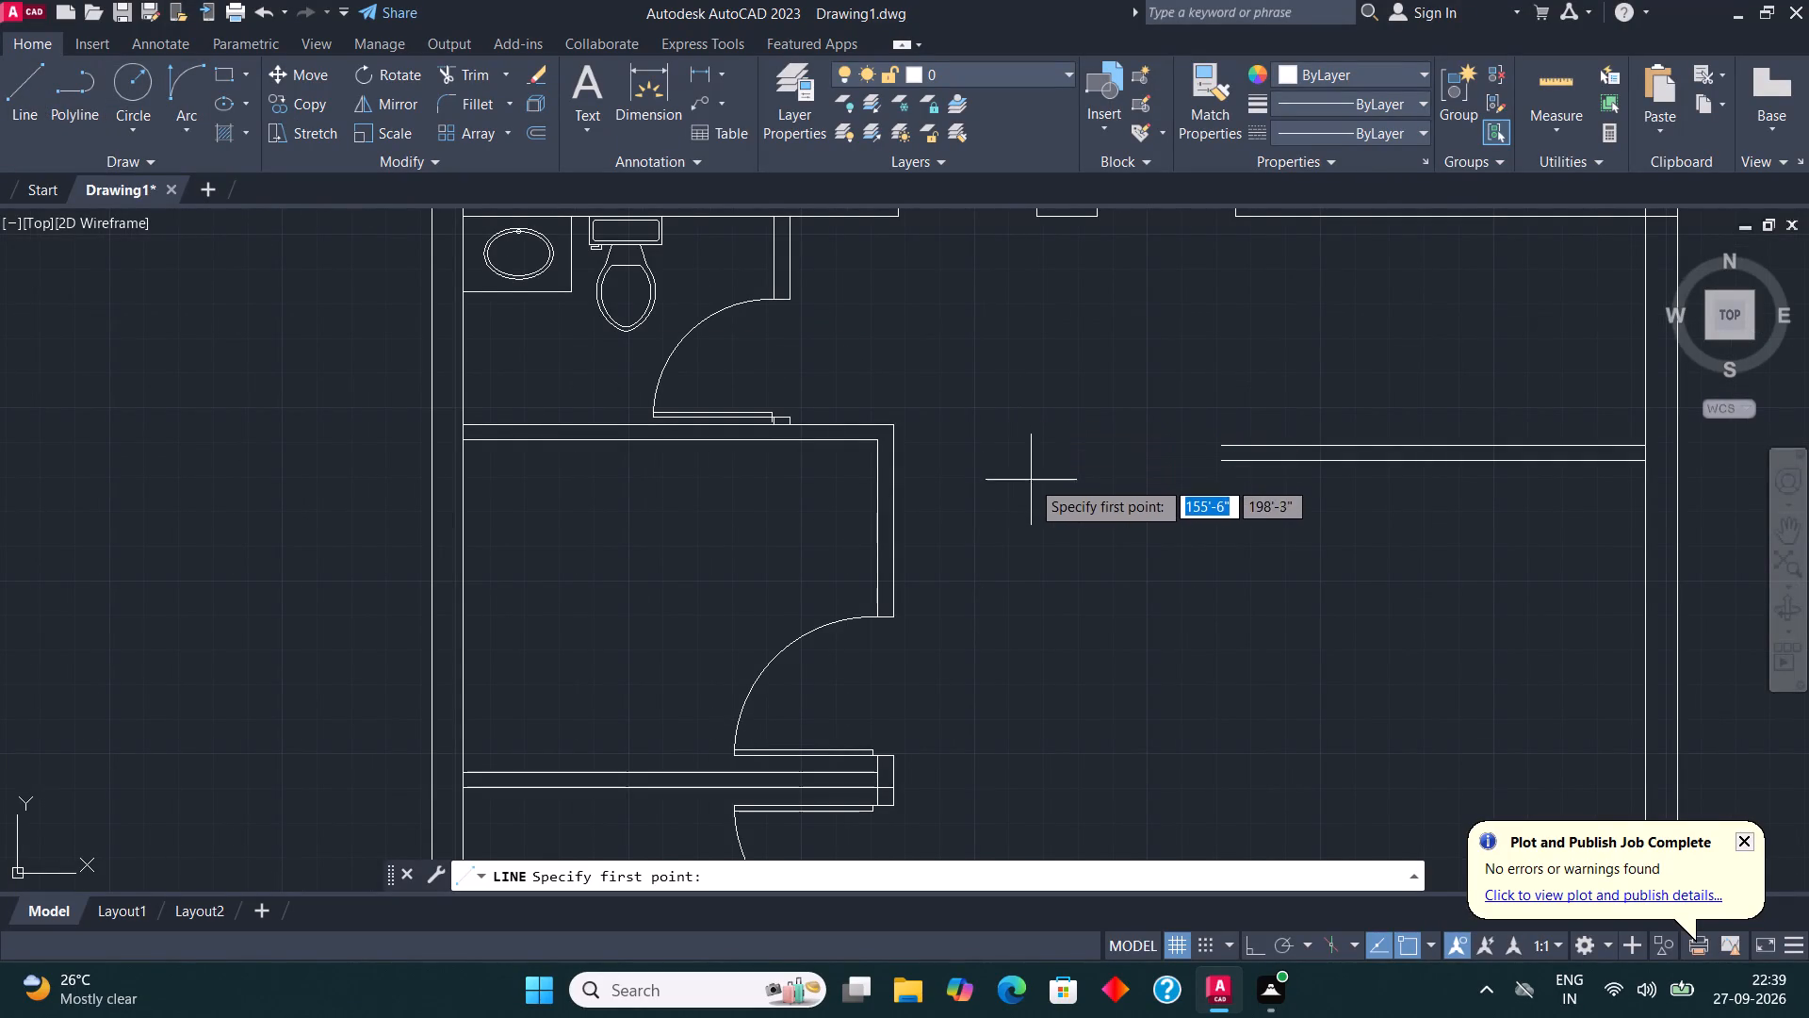
{"action": "left_click", "coordinate": [224, 80]}
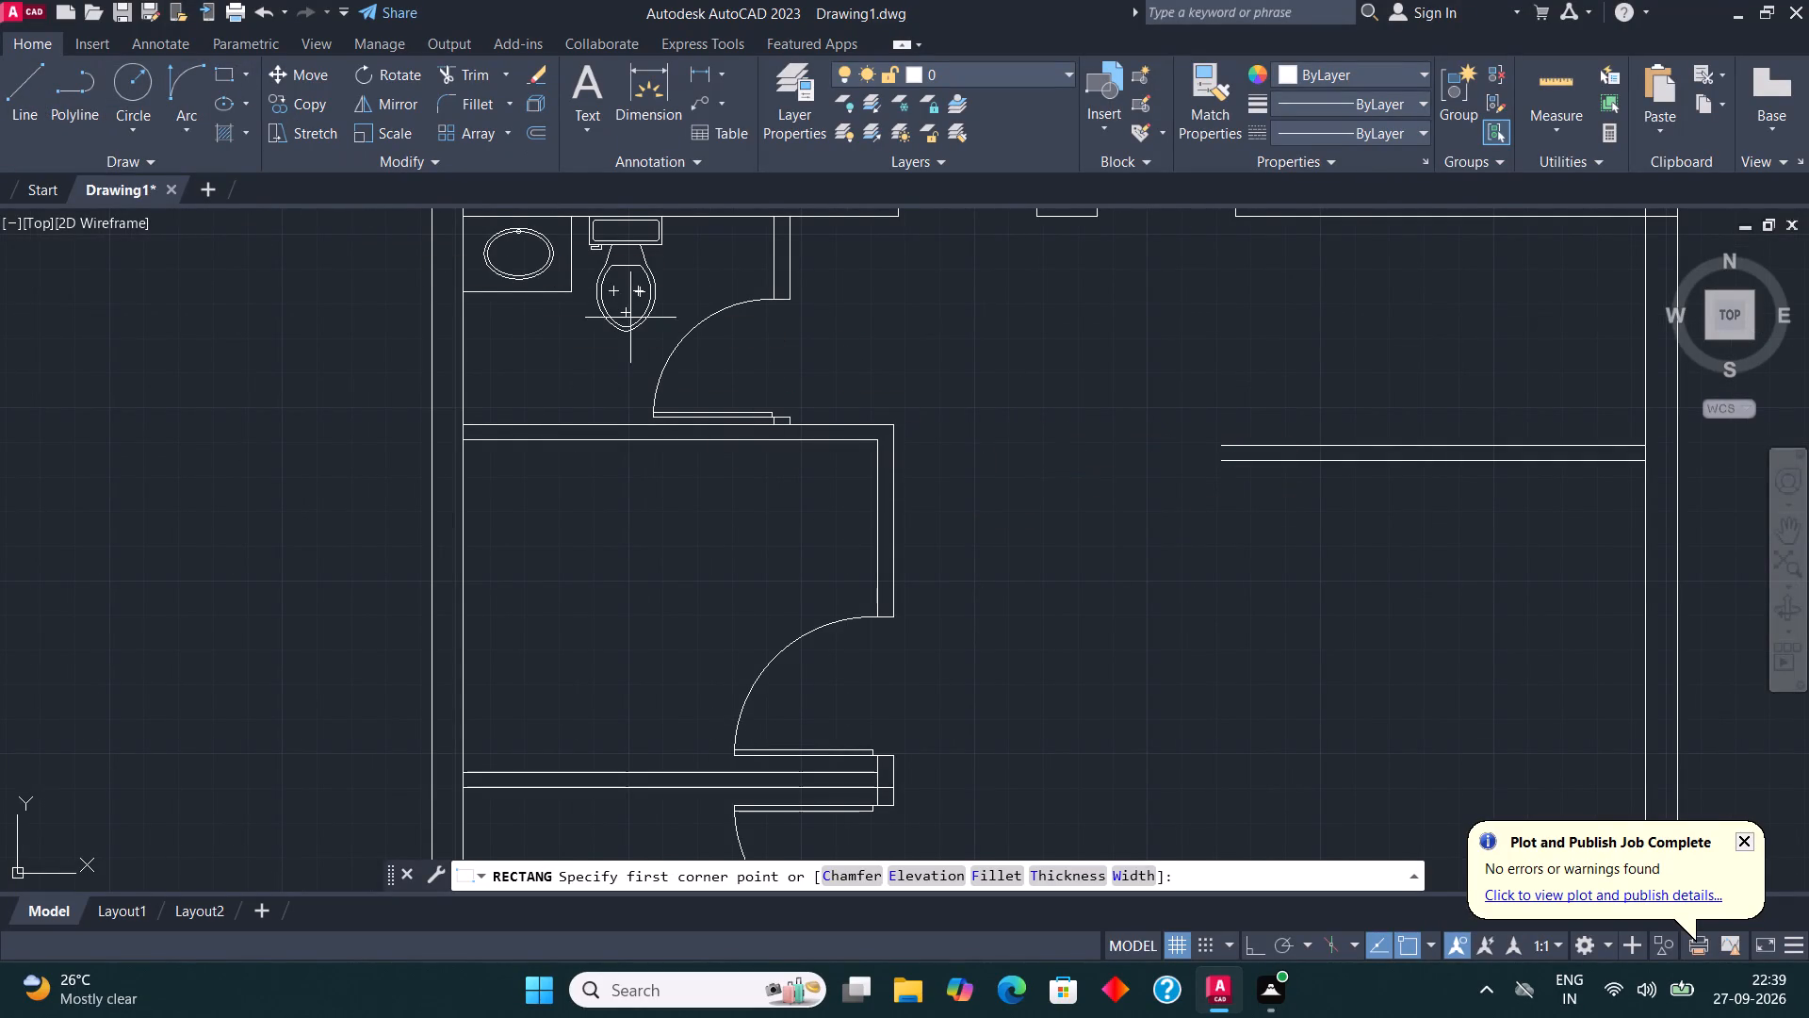
{"action": "scroll", "coordinate": [911, 471], "scroll_direction": "up", "scroll_amount": 1}
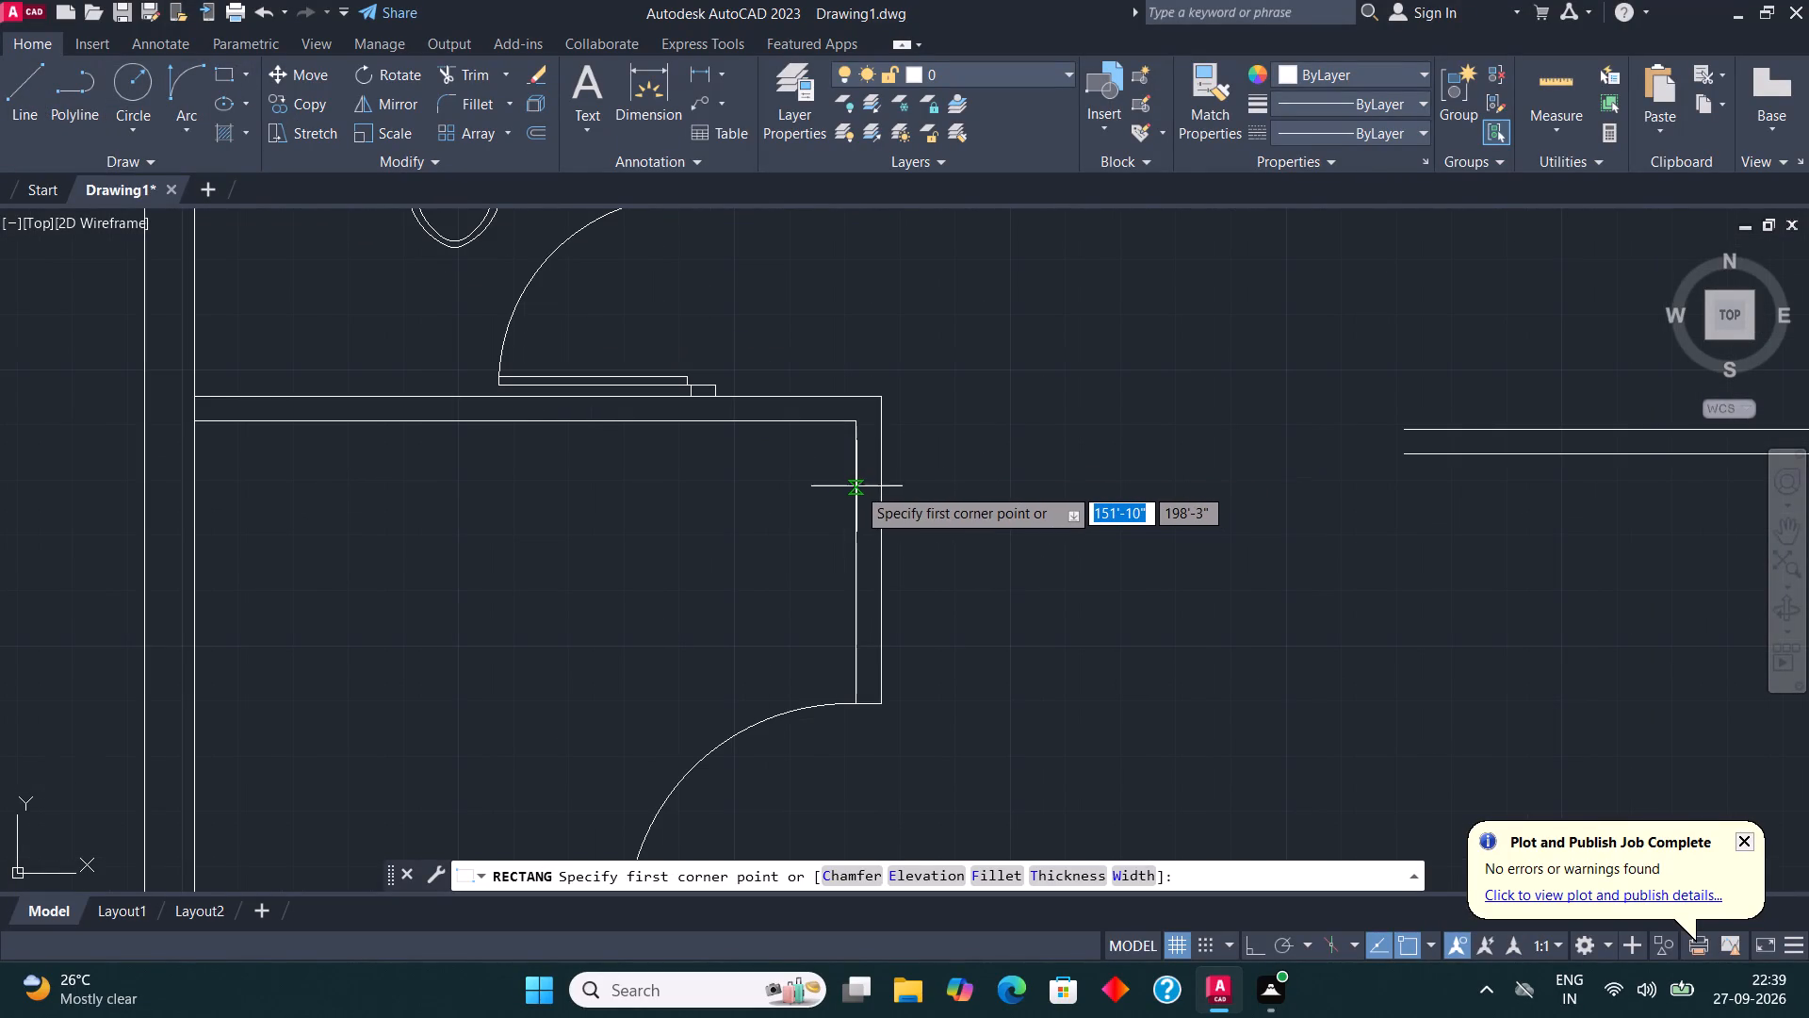
{"action": "left_click", "coordinate": [851, 425]}
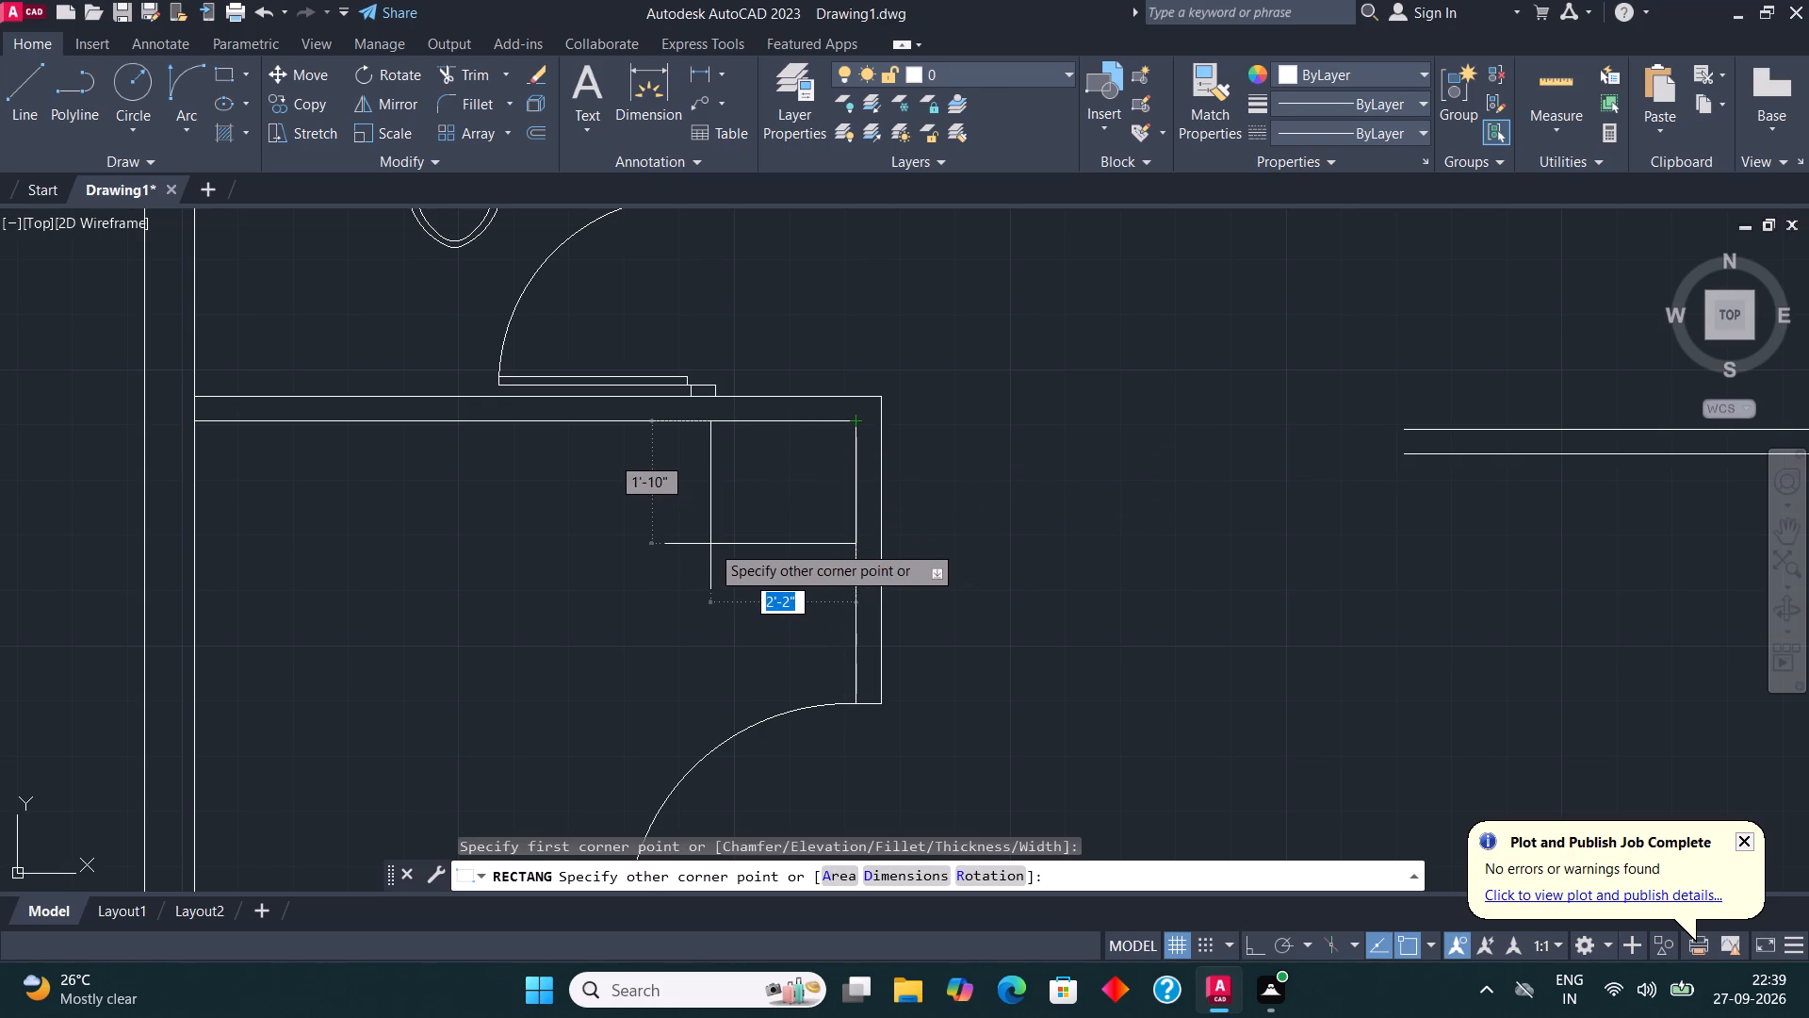
{"action": "left_click", "coordinate": [710, 544]}
Offset the middle-left room's corner rectangle outward by a small picked distance.
{"action": "left_click", "coordinate": [711, 506]}
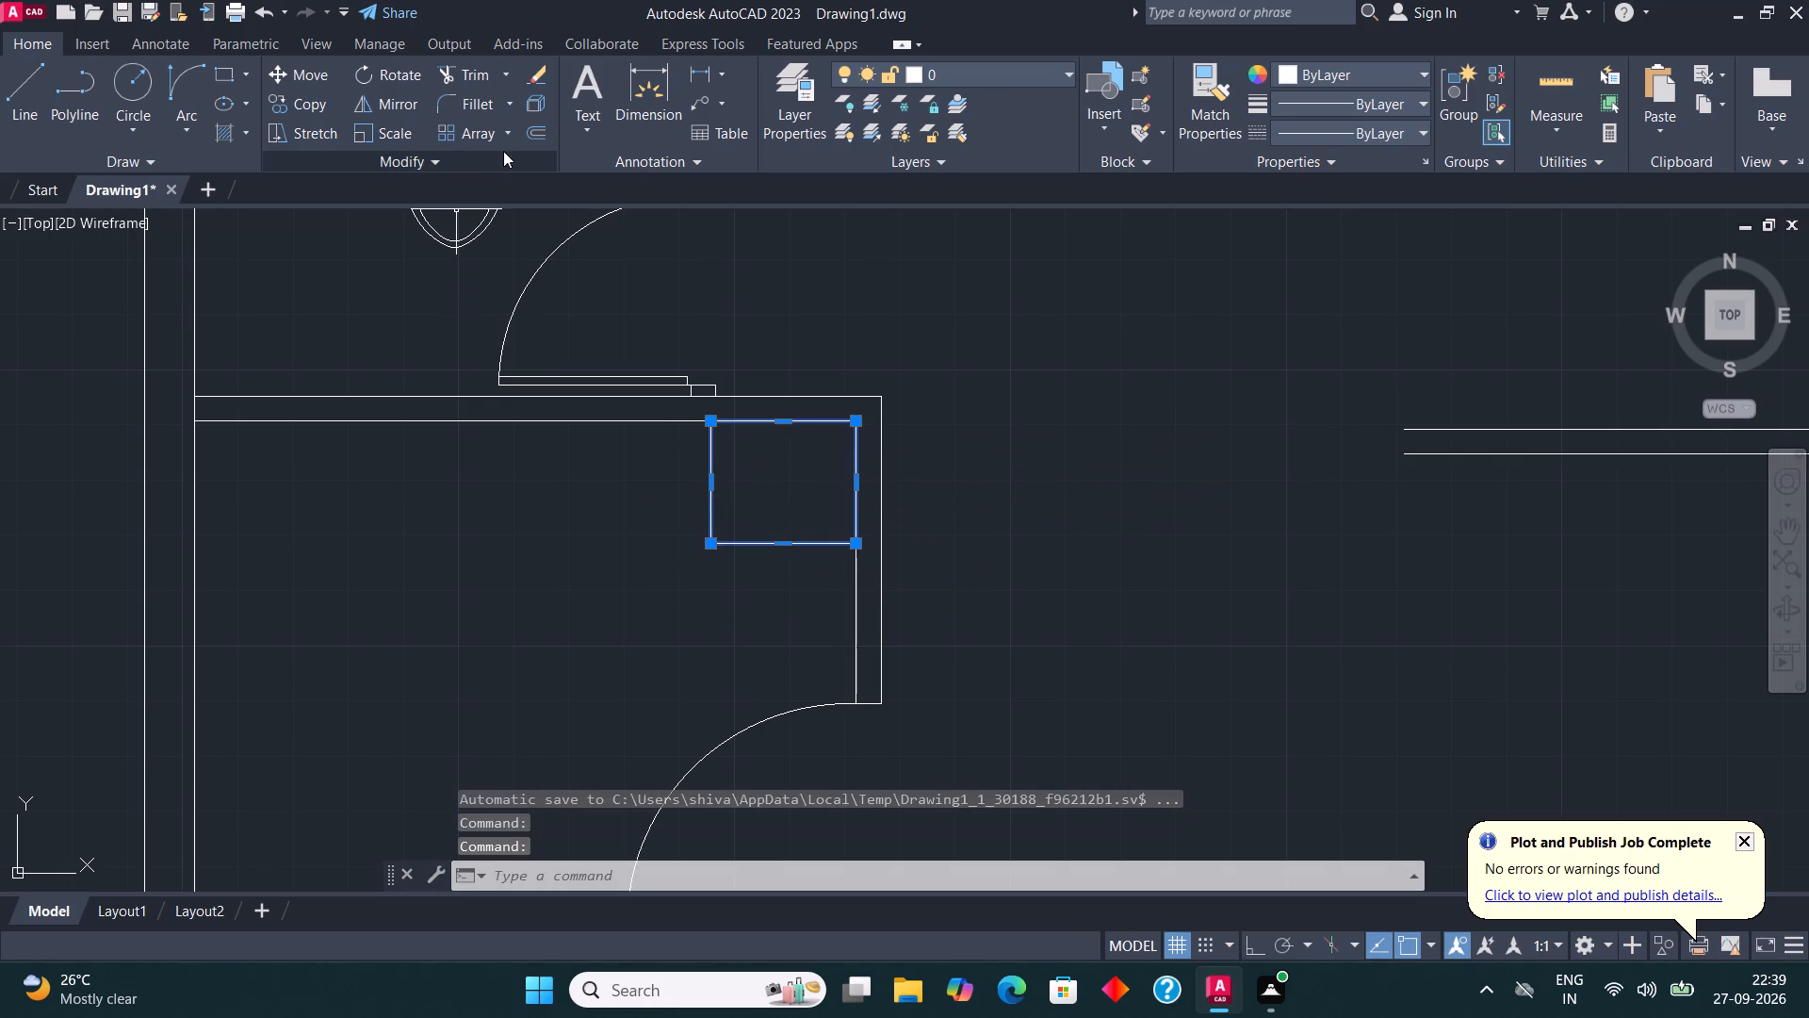
{"action": "left_click", "coordinate": [539, 125]}
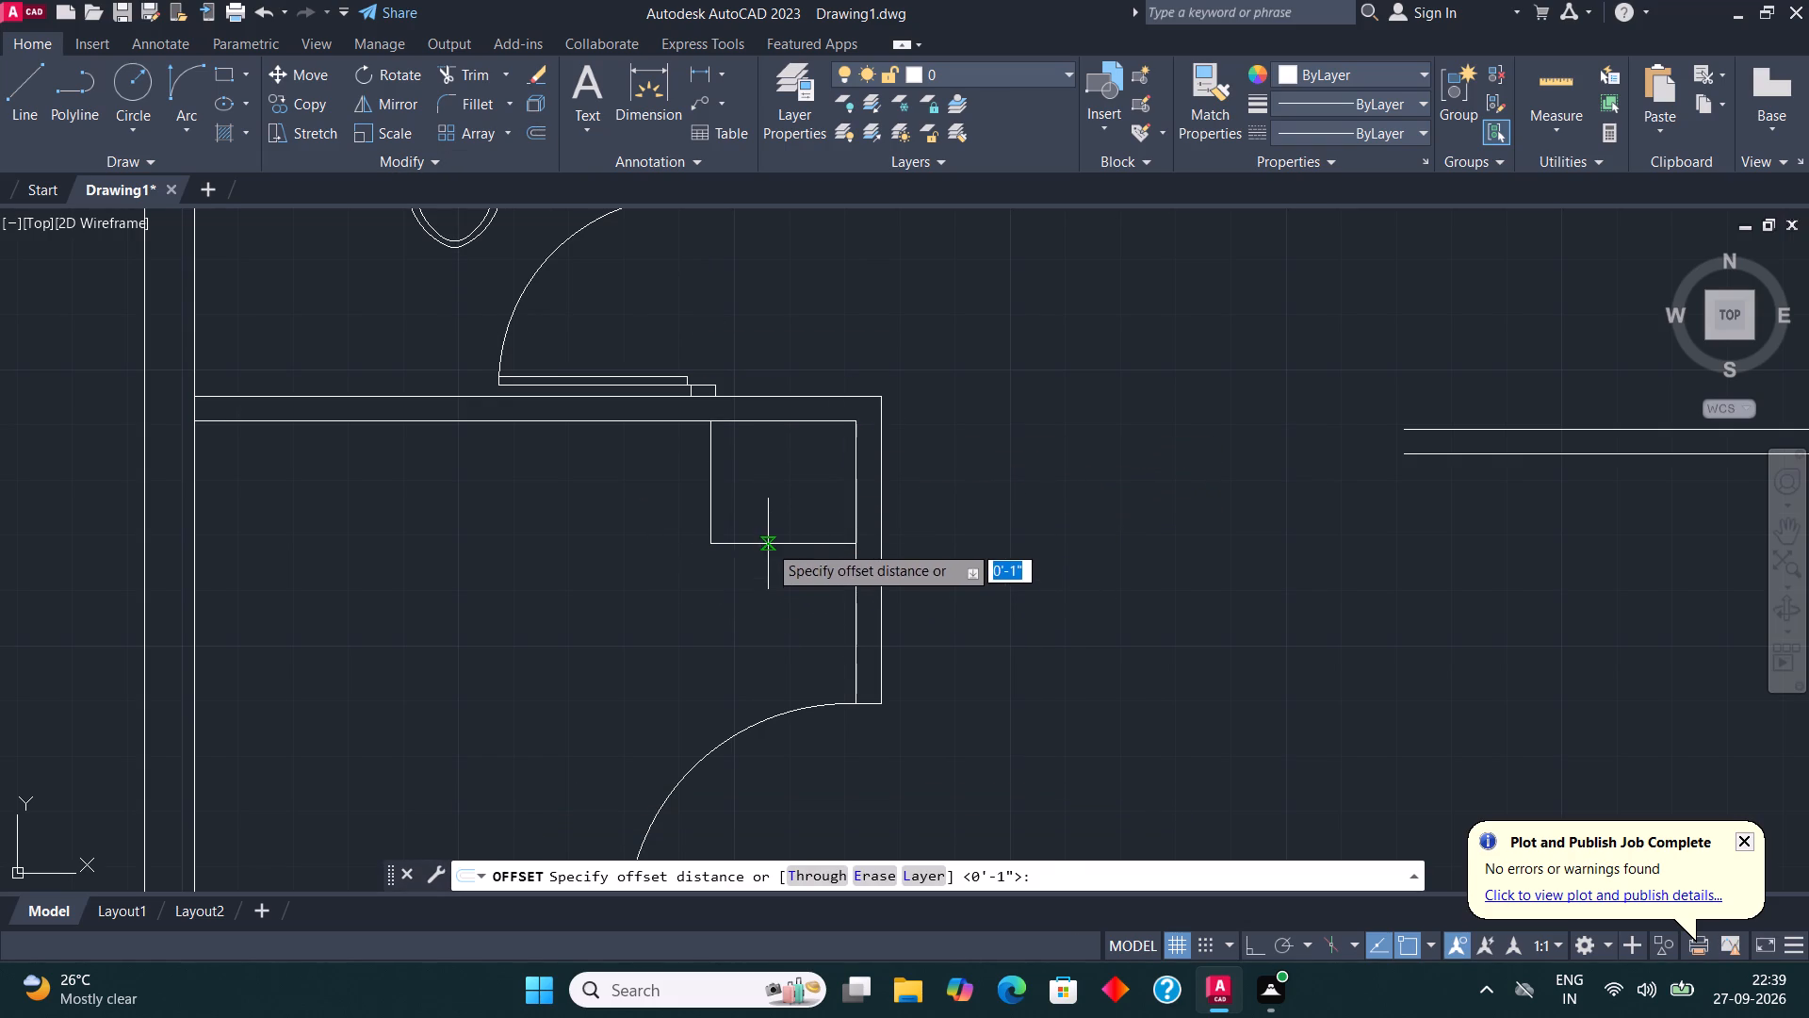
{"action": "left_click", "coordinate": [768, 544]}
{"action": "left_click", "coordinate": [770, 557]}
{"action": "left_click", "coordinate": [760, 572]}
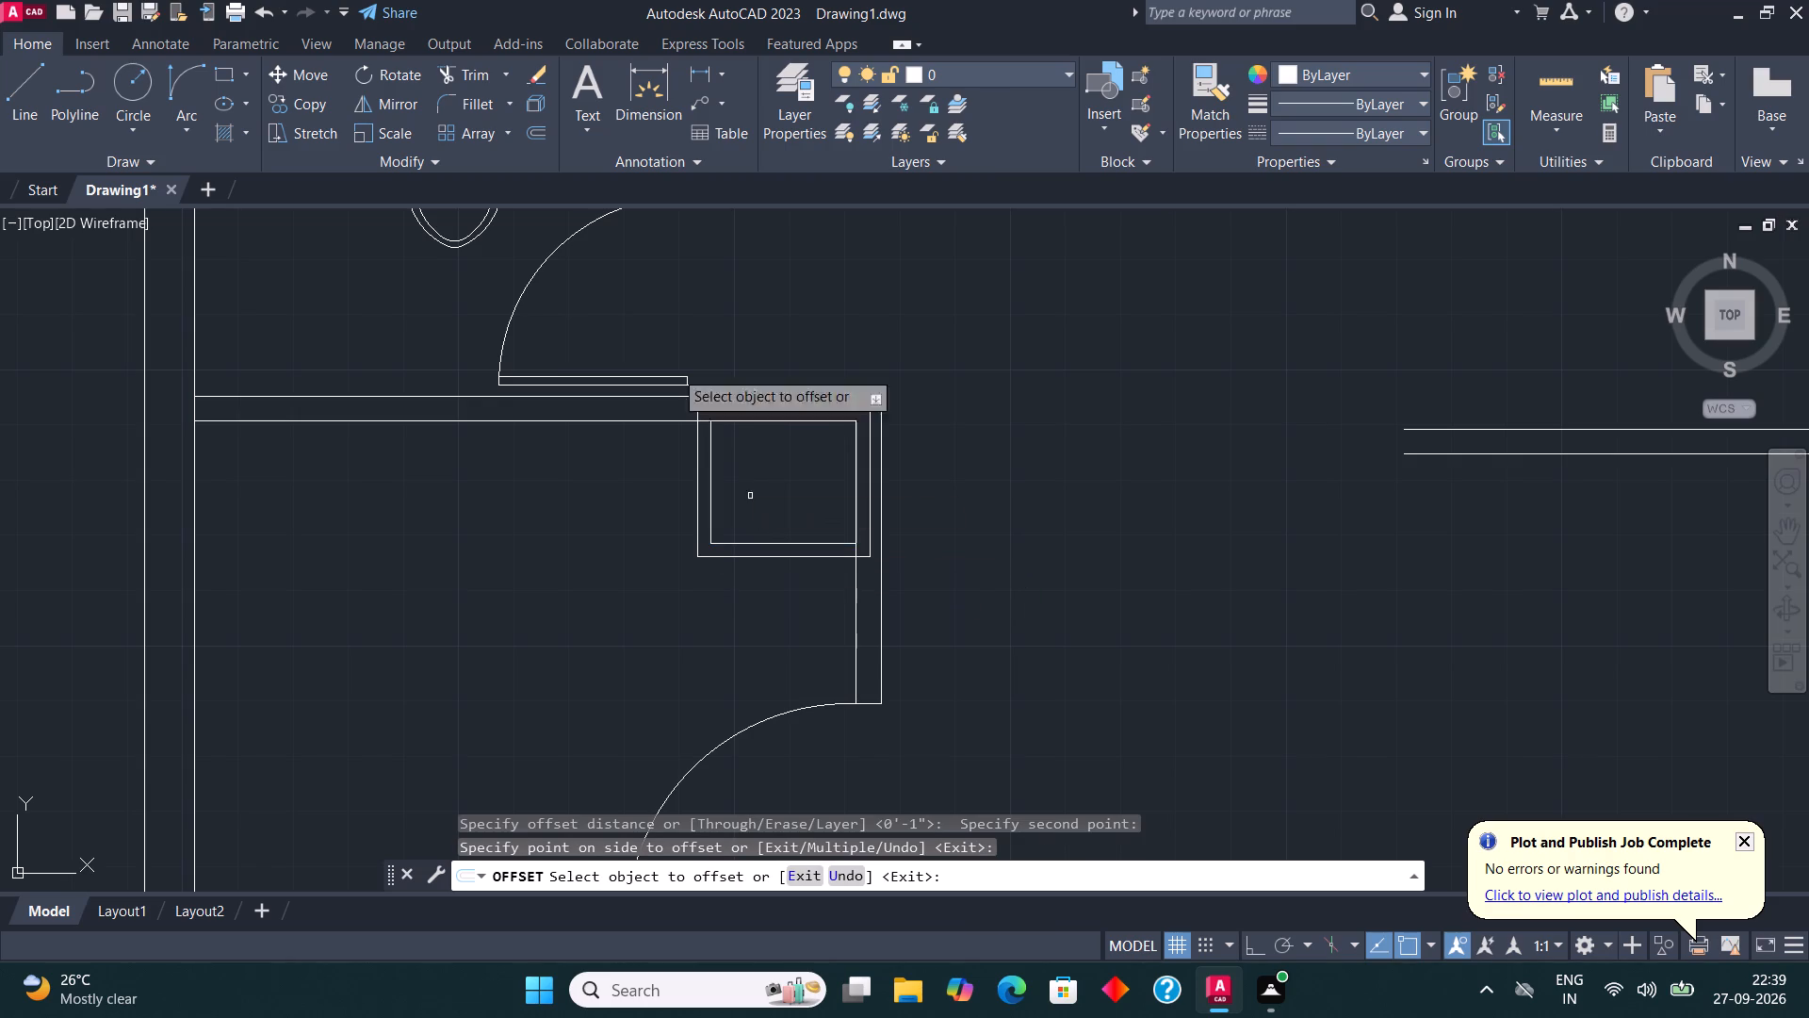
Trim the parts of the outer offset rectangle that run into the middle-left room's top and right walls.
{"action": "left_click", "coordinate": [469, 75]}
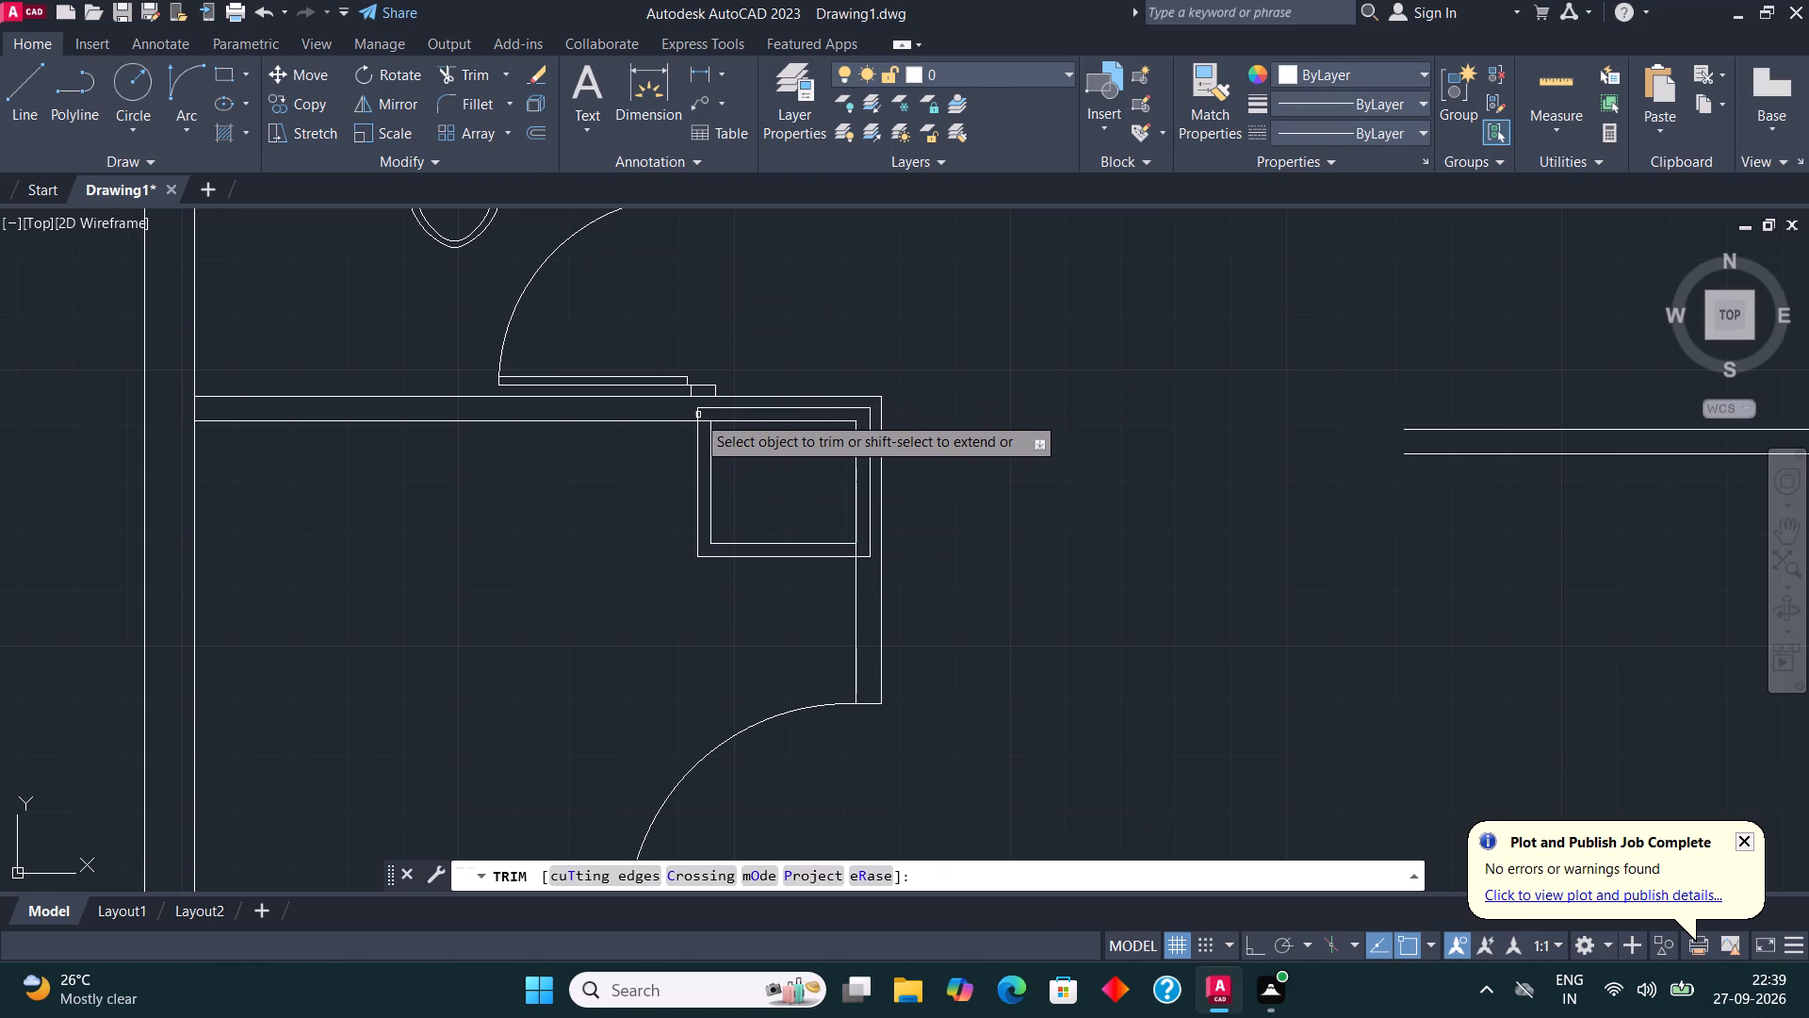
{"action": "left_click", "coordinate": [696, 415]}
{"action": "left_click", "coordinate": [705, 410]}
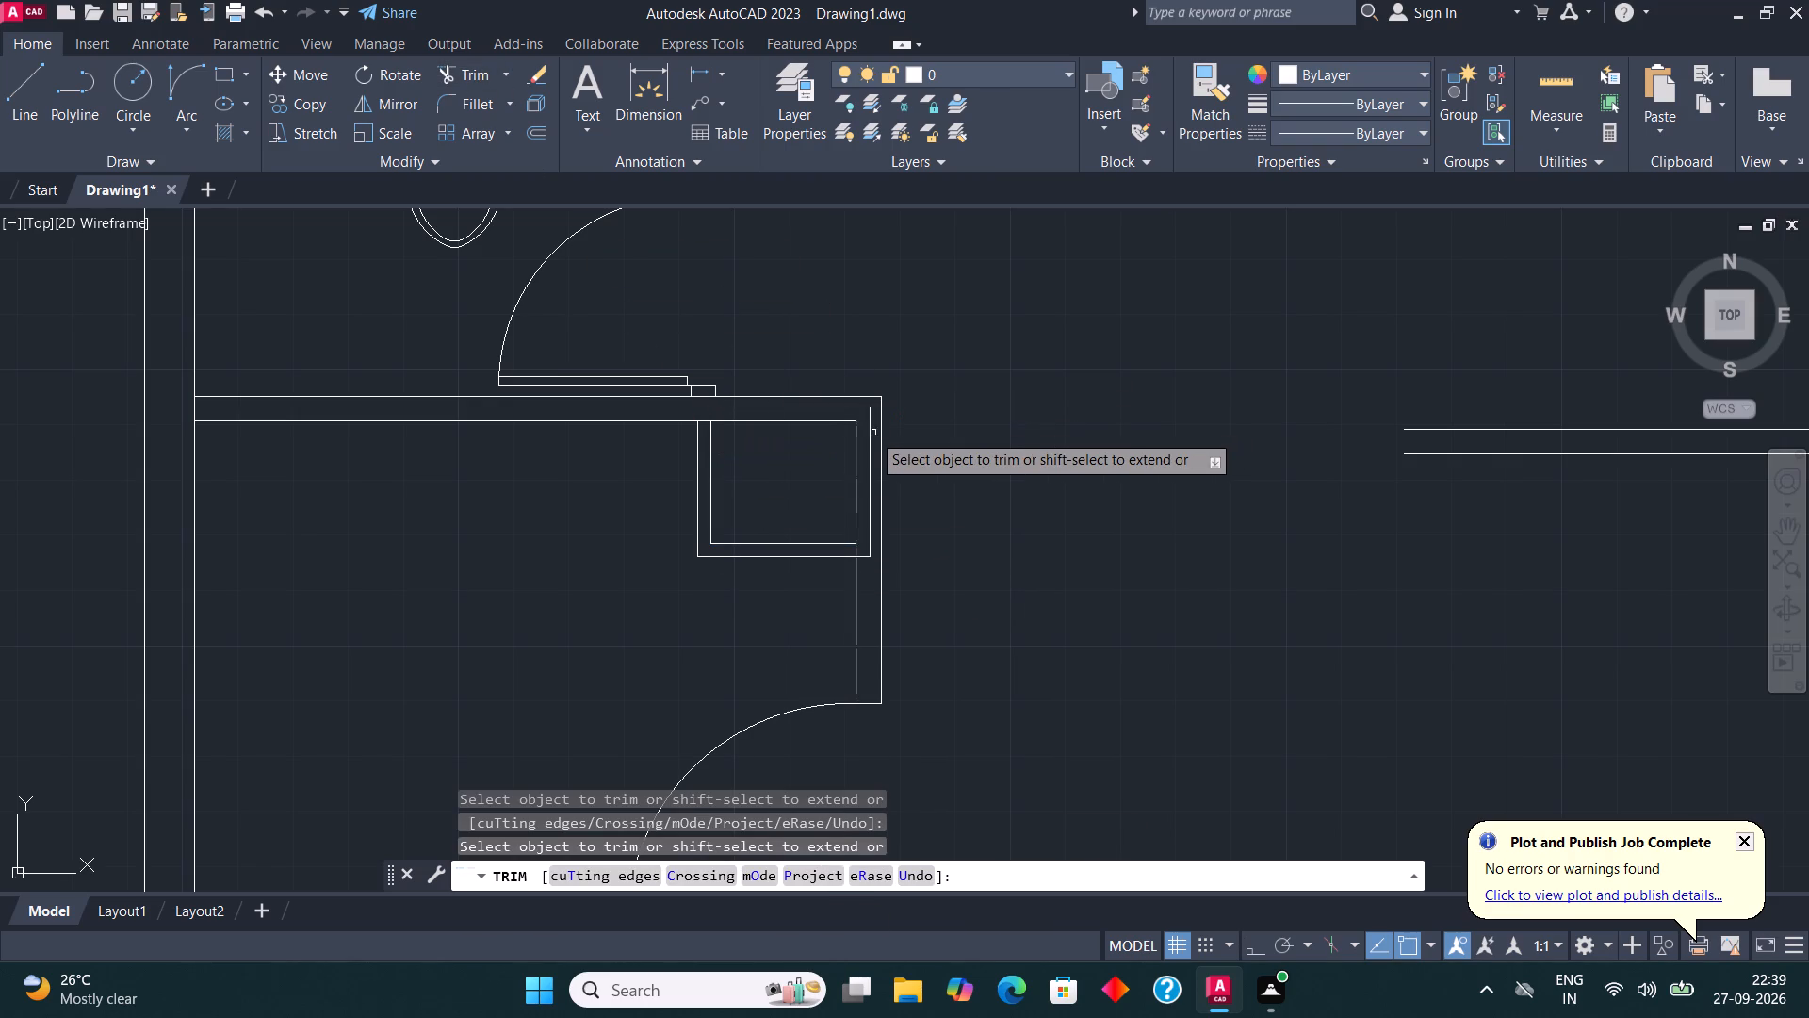
{"action": "left_click", "coordinate": [872, 433]}
{"action": "left_click", "coordinate": [861, 552]}
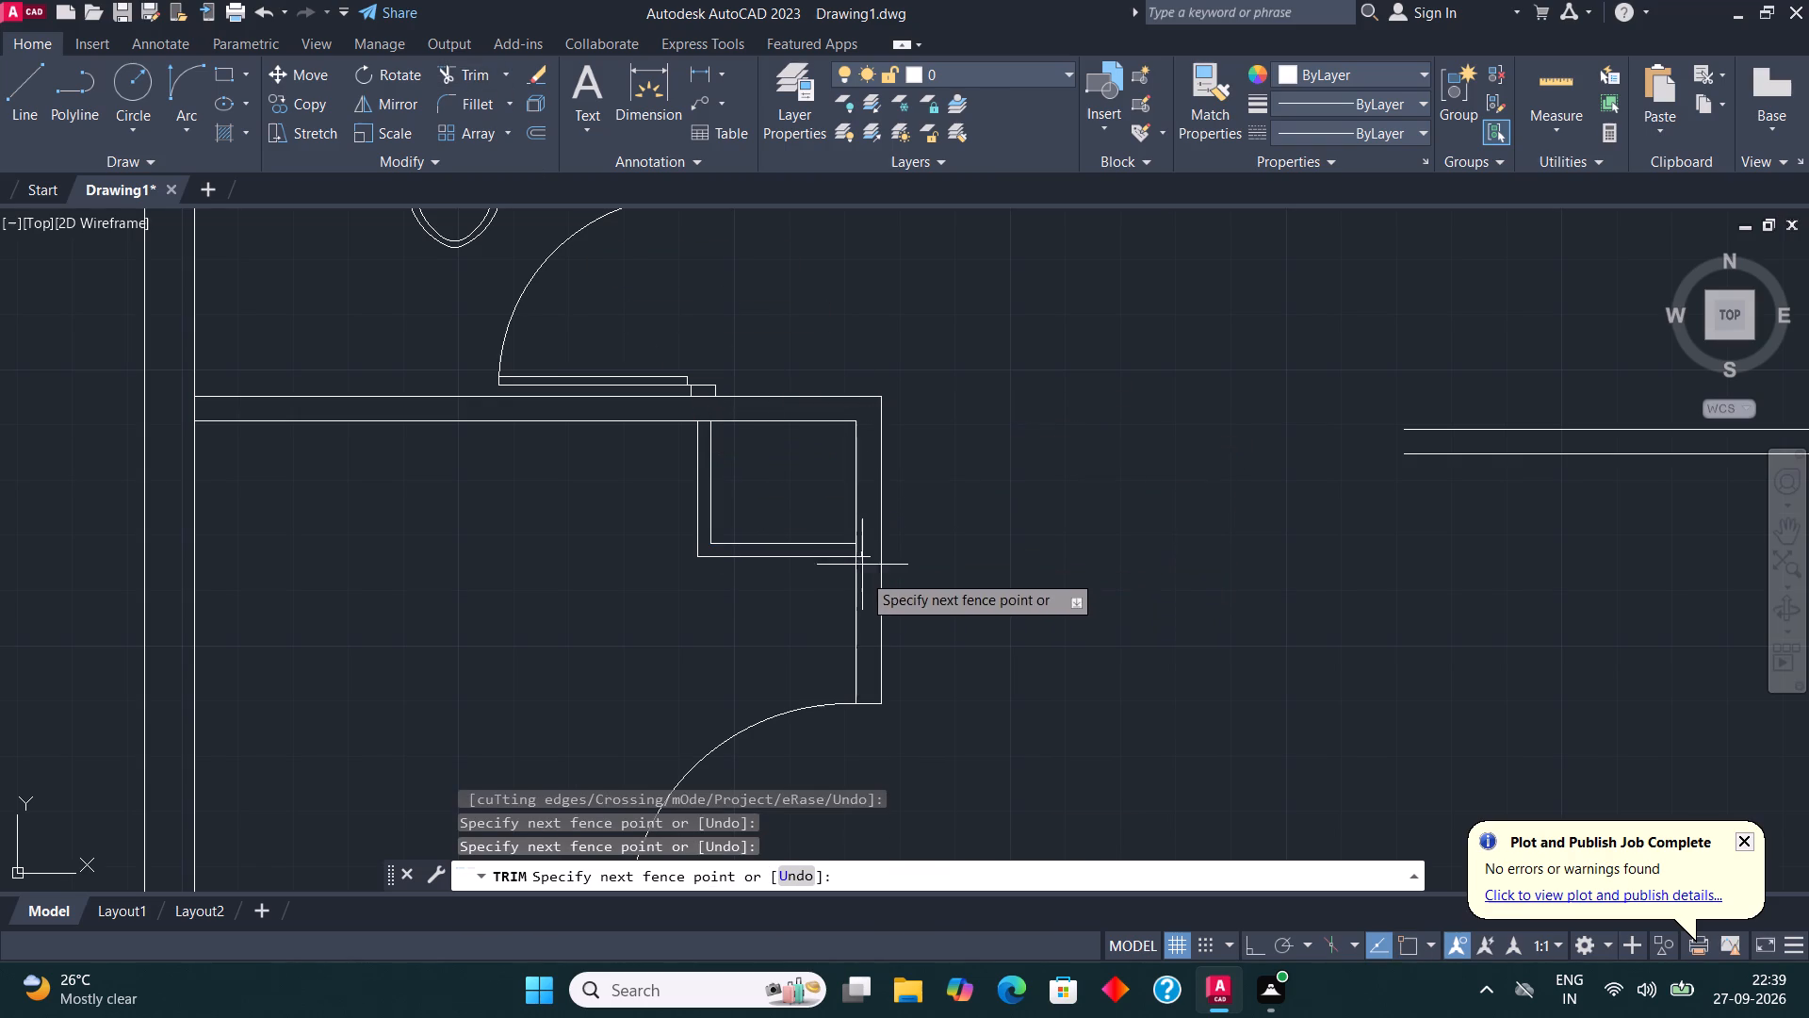
{"action": "left_click", "coordinate": [861, 582]}
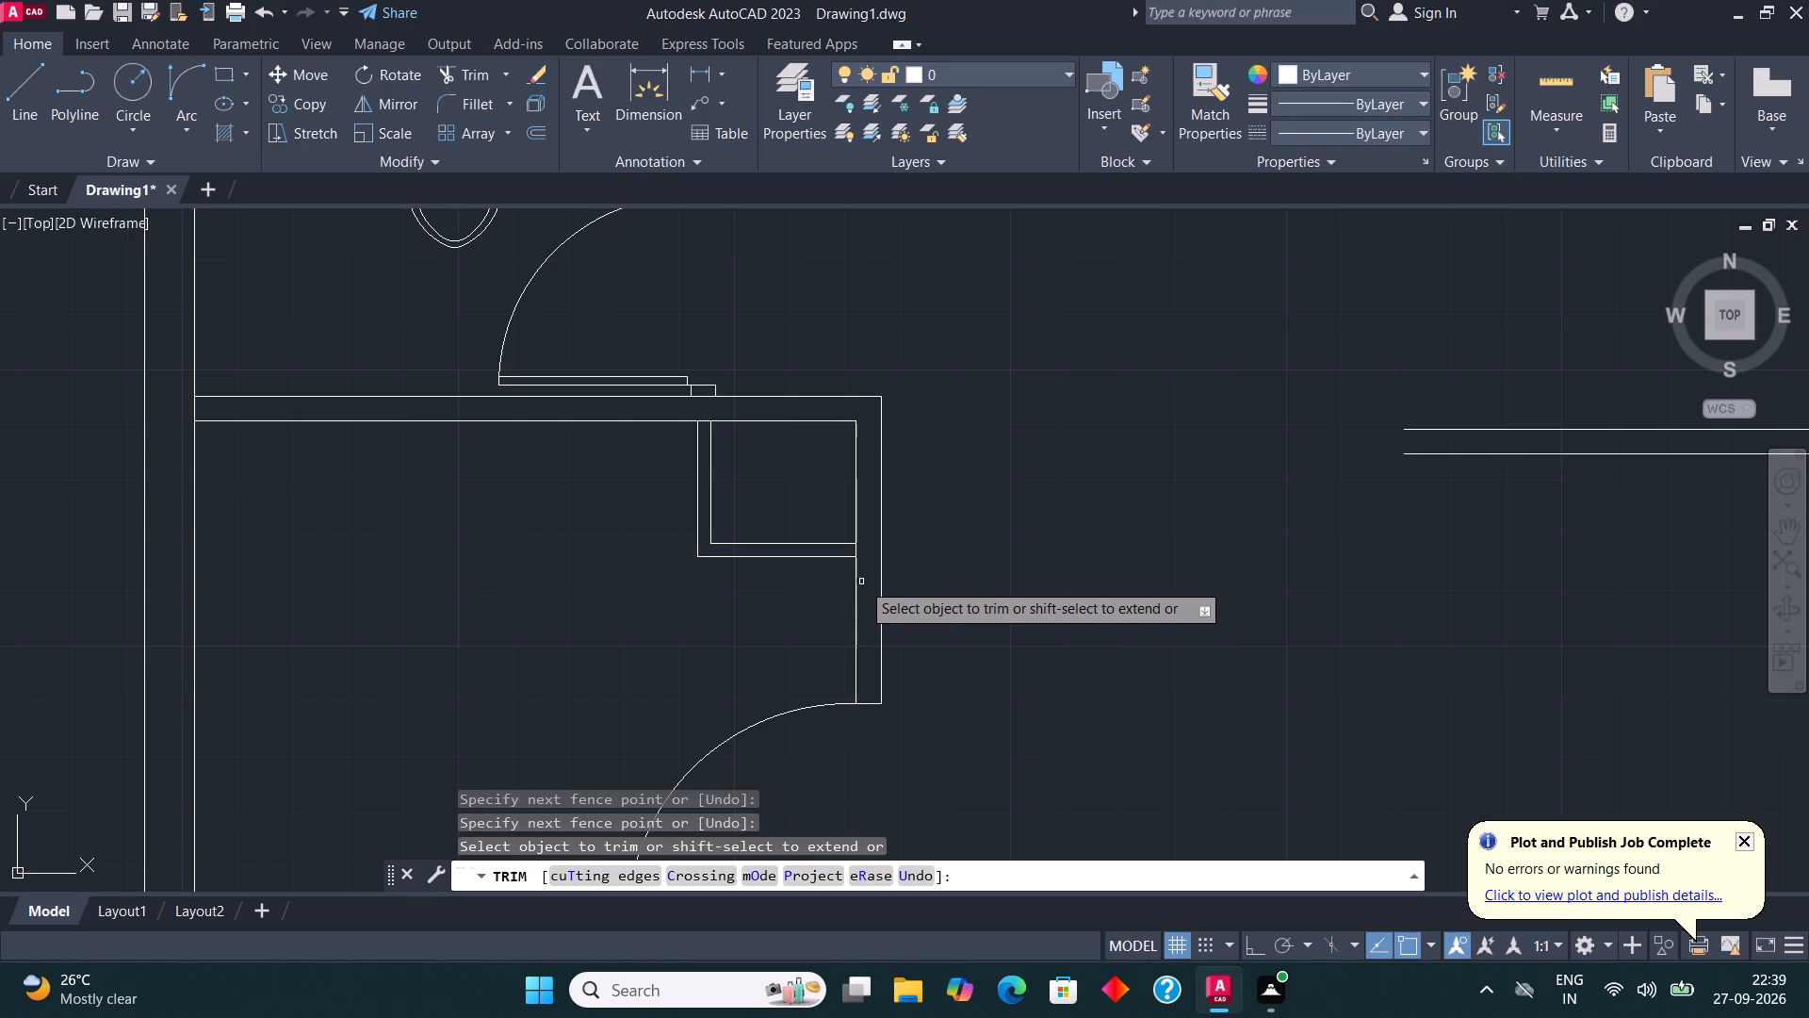
{"action": "key", "text": "Escape"}
{"action": "scroll", "coordinate": [1071, 388], "scroll_direction": "down", "scroll_amount": 2}
{"action": "scroll", "coordinate": [882, 432], "scroll_direction": "up", "scroll_amount": 1}
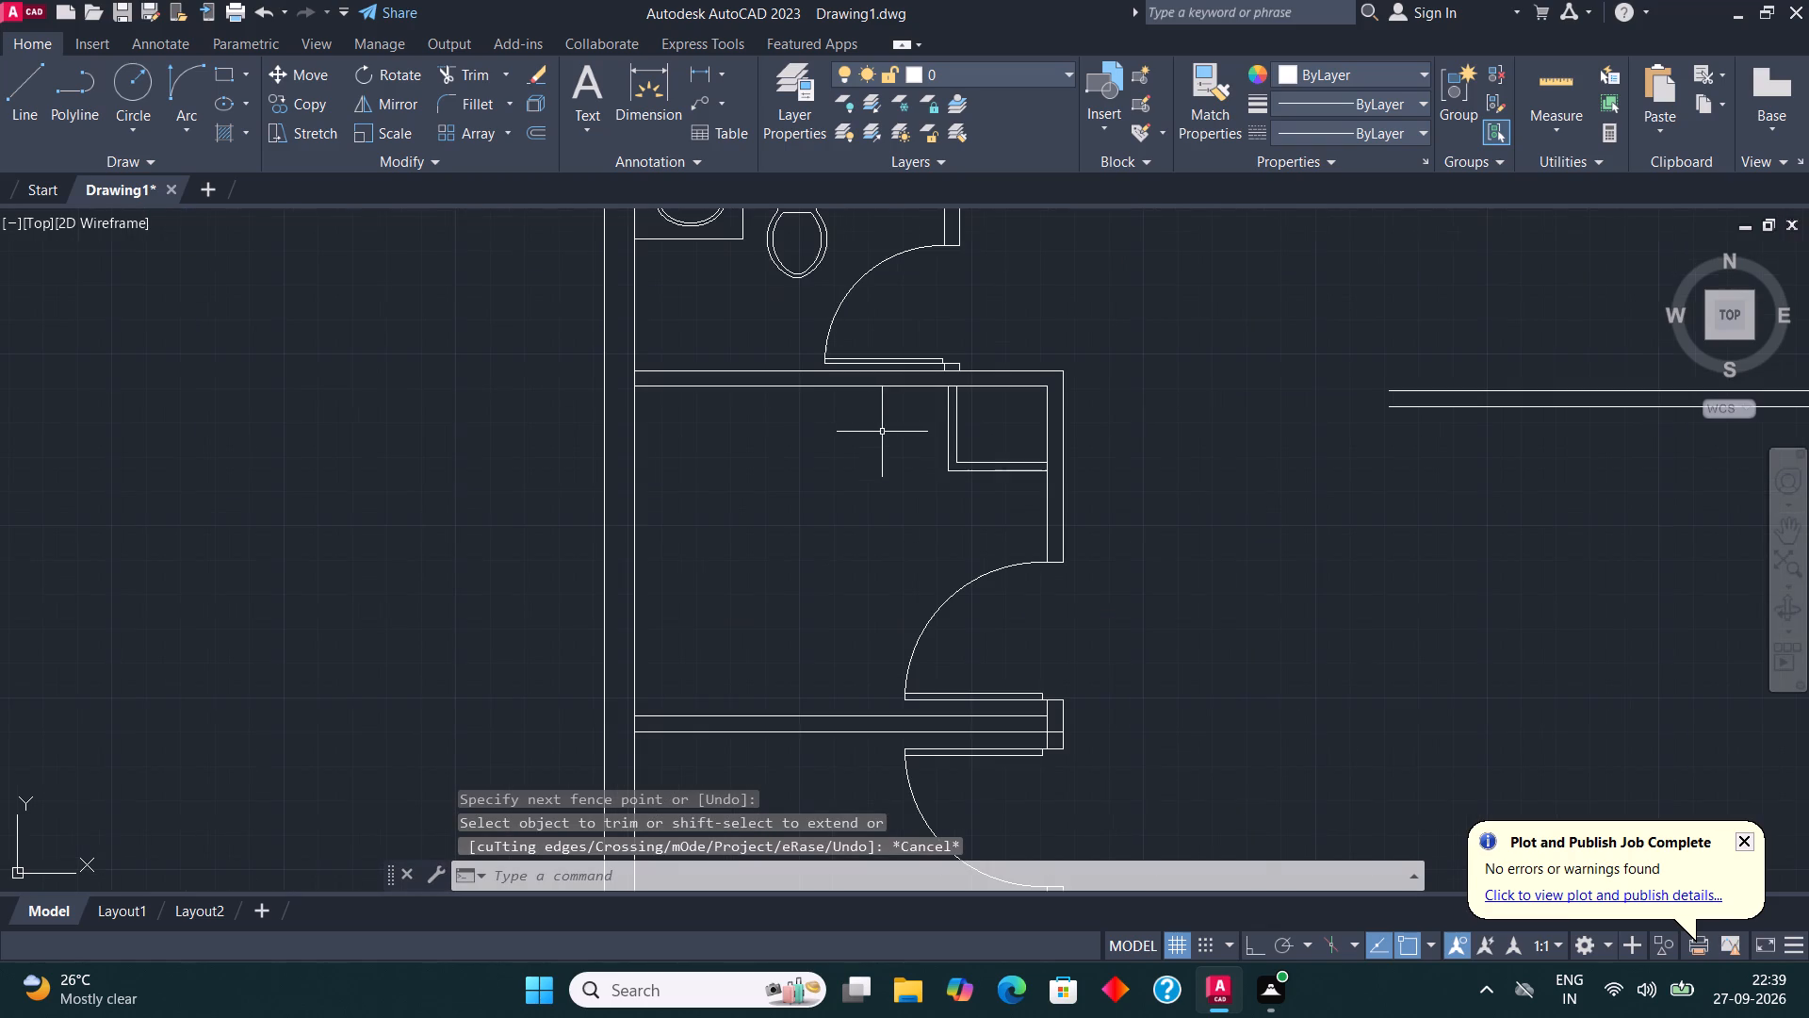
Draw a line 2' down from the middle-left room's top wall beside the corner shaft, continuing horizontally toward the outer left wall.
{"action": "left_click", "coordinate": [38, 100]}
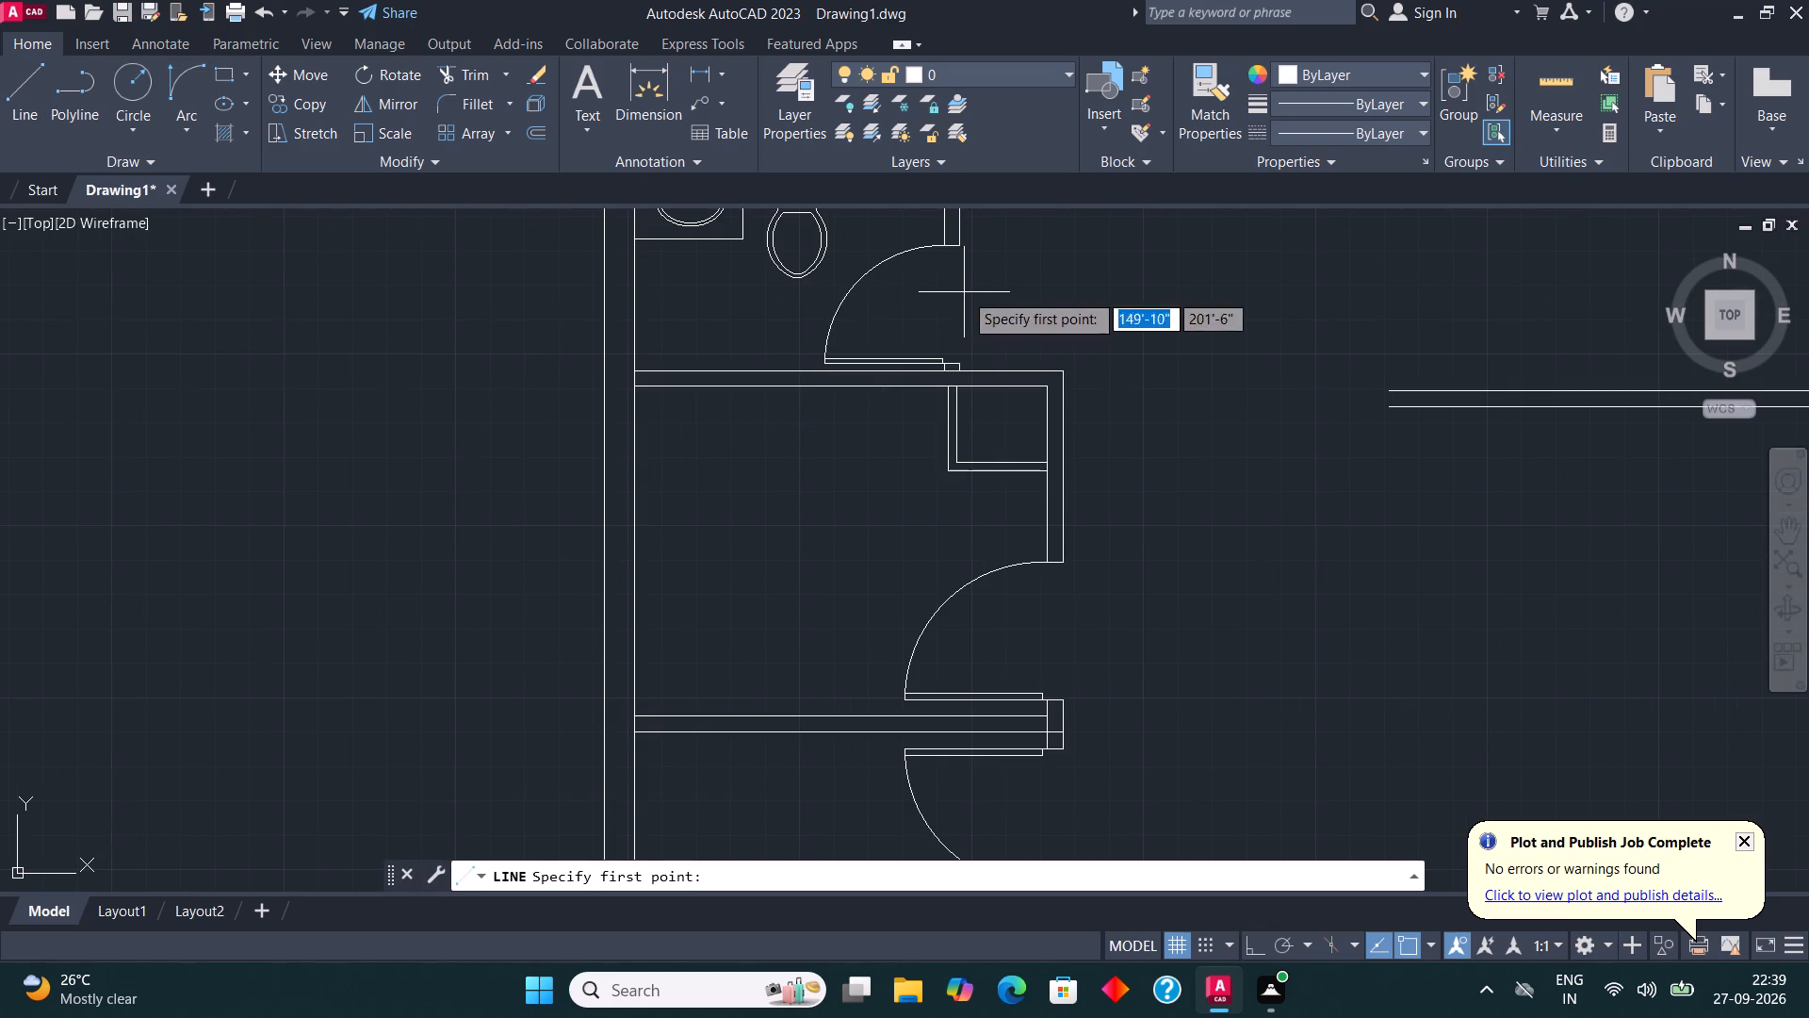
{"action": "scroll", "coordinate": [938, 371], "scroll_direction": "up", "scroll_amount": 2}
{"action": "left_click", "coordinate": [934, 408]}
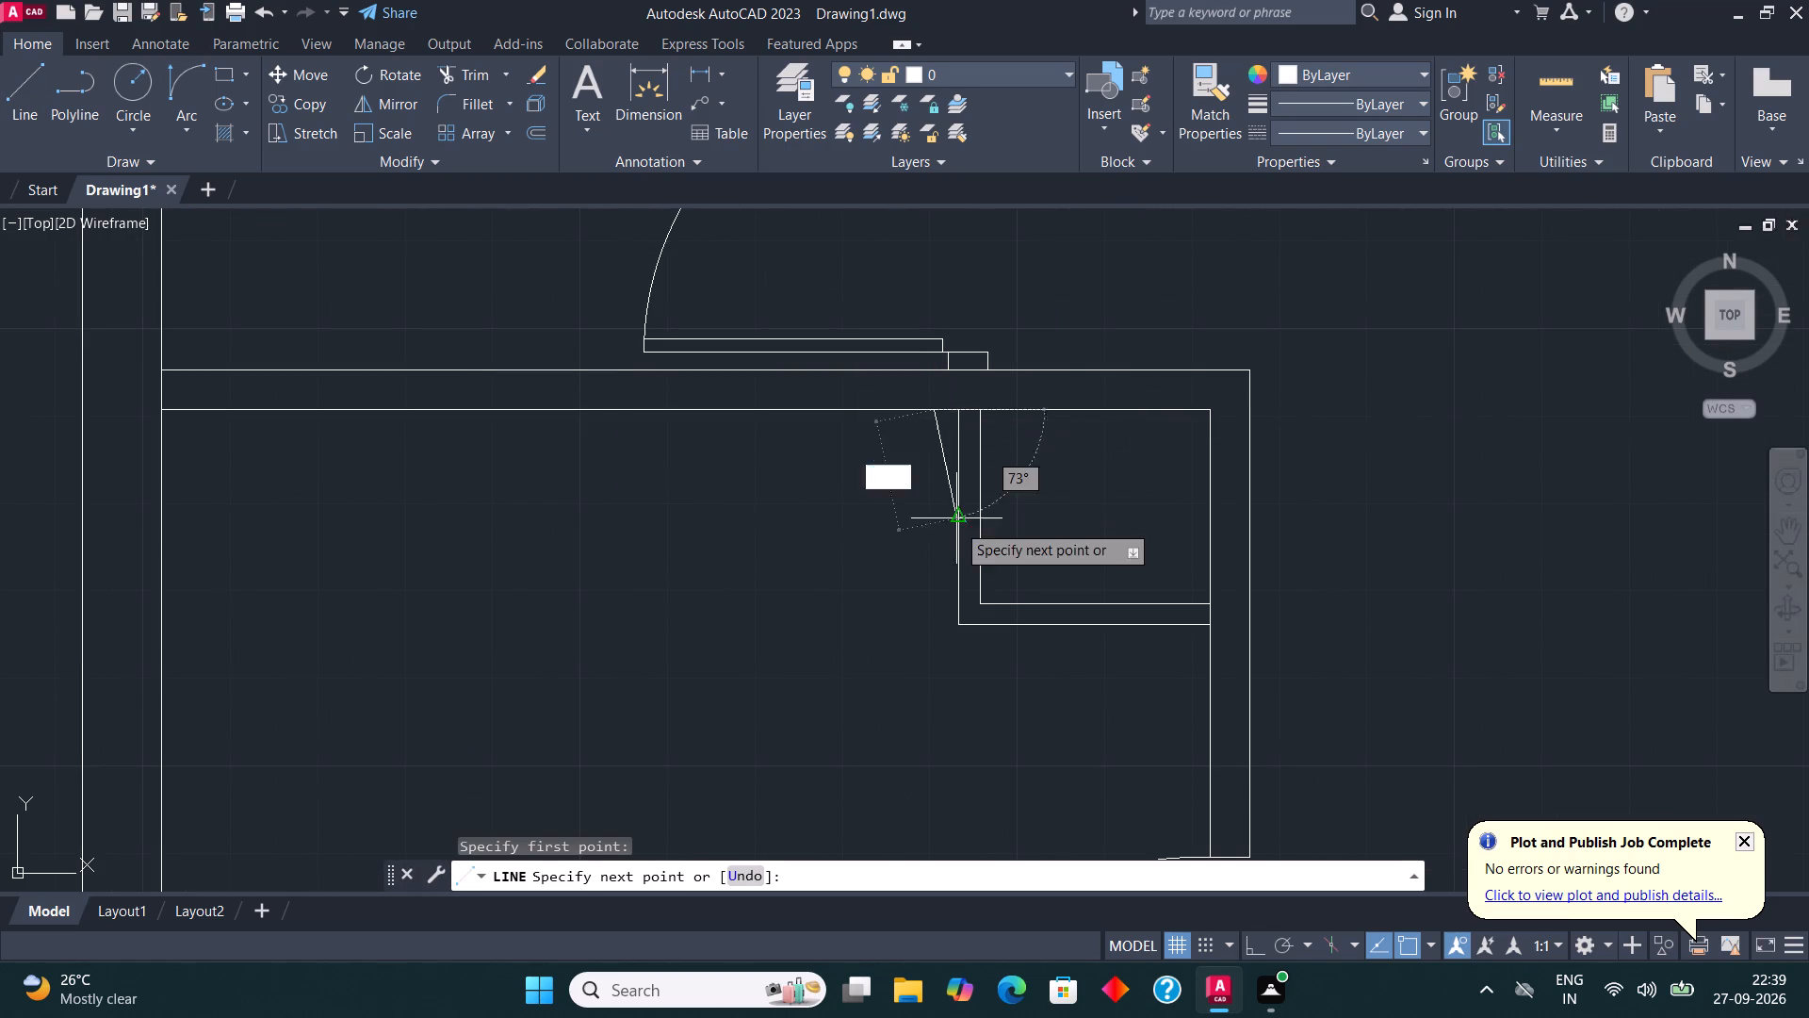
{"action": "key", "text": "F8"}
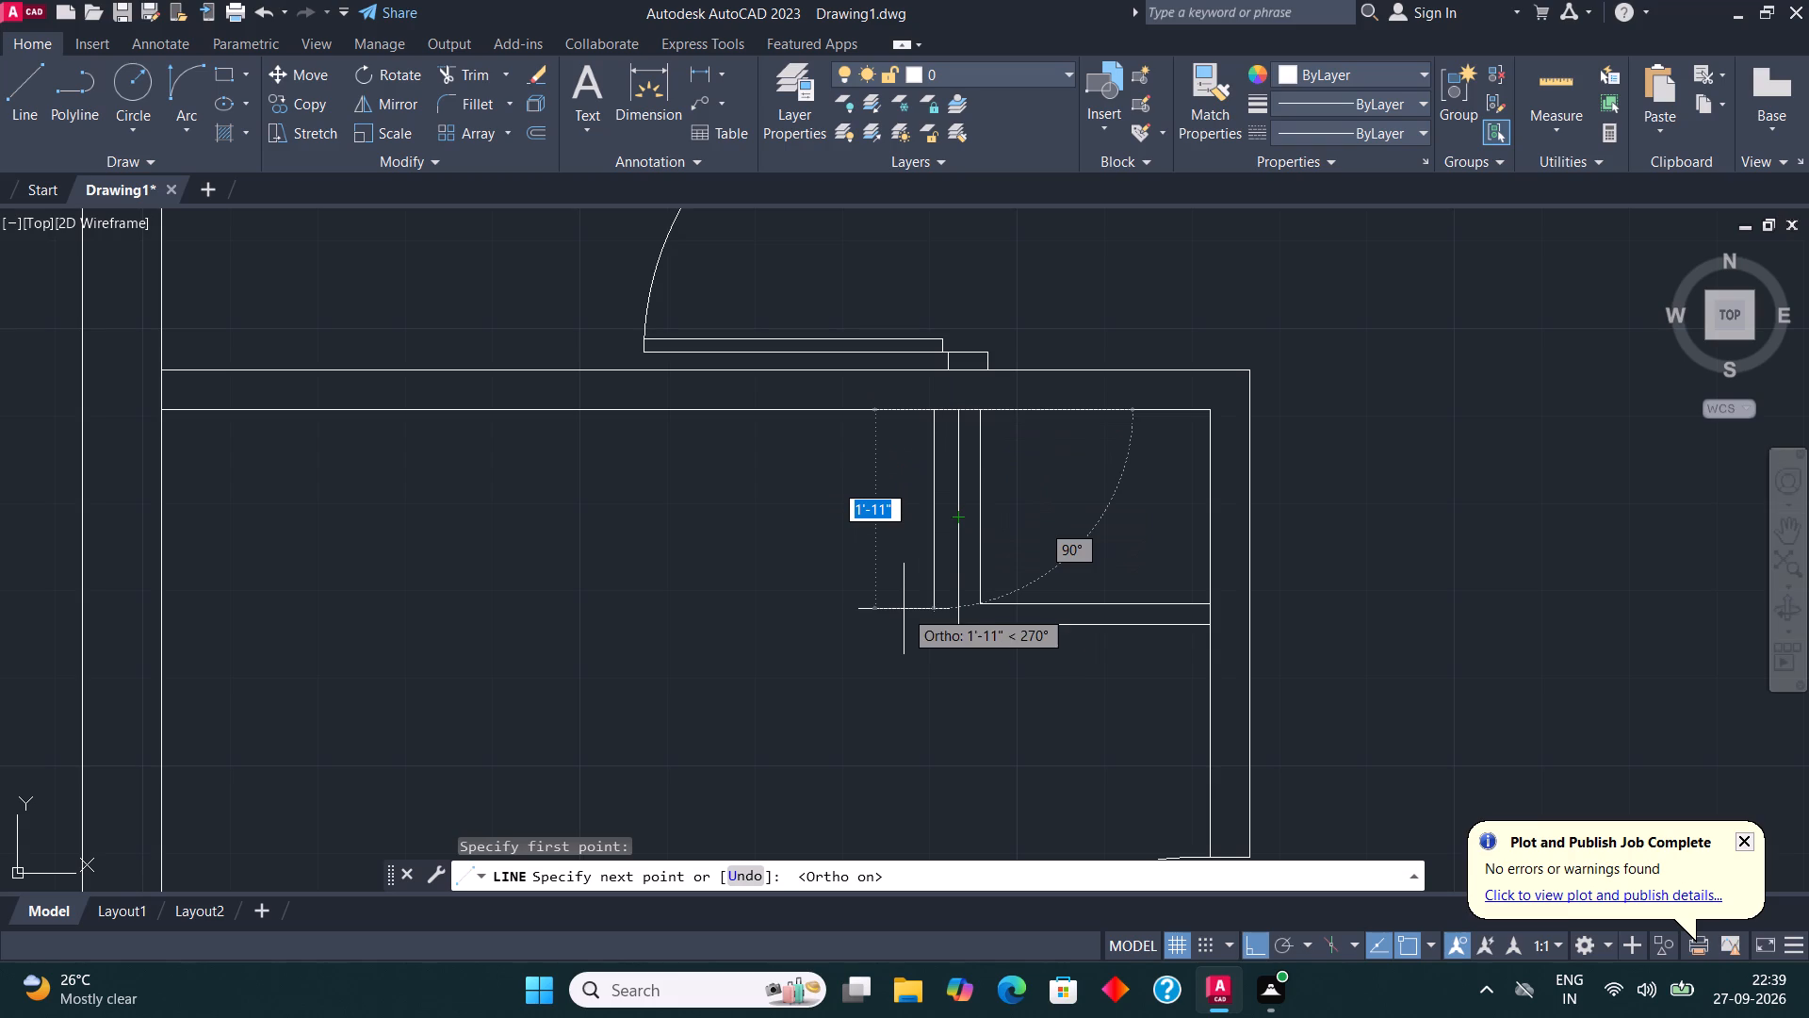
{"action": "type", "text": "2'"}
{"action": "key", "text": "Return"}
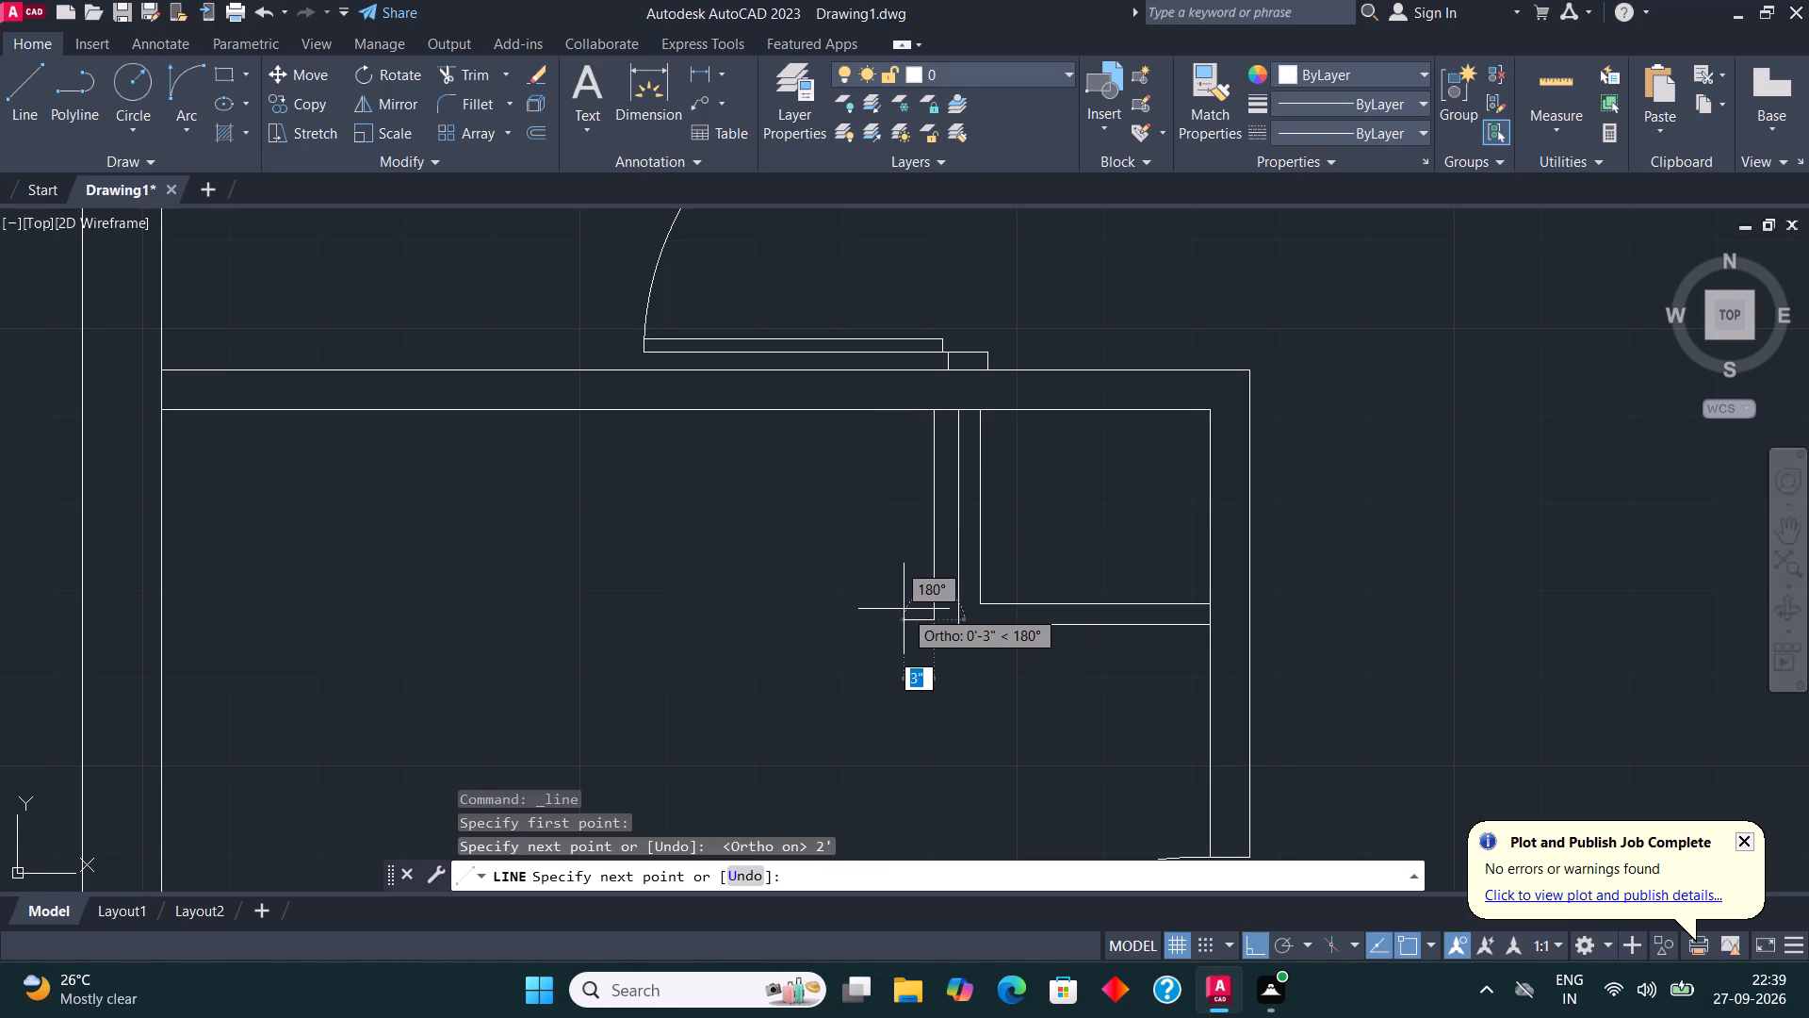
{"action": "scroll", "coordinate": [609, 579], "scroll_direction": "down", "scroll_amount": 2}
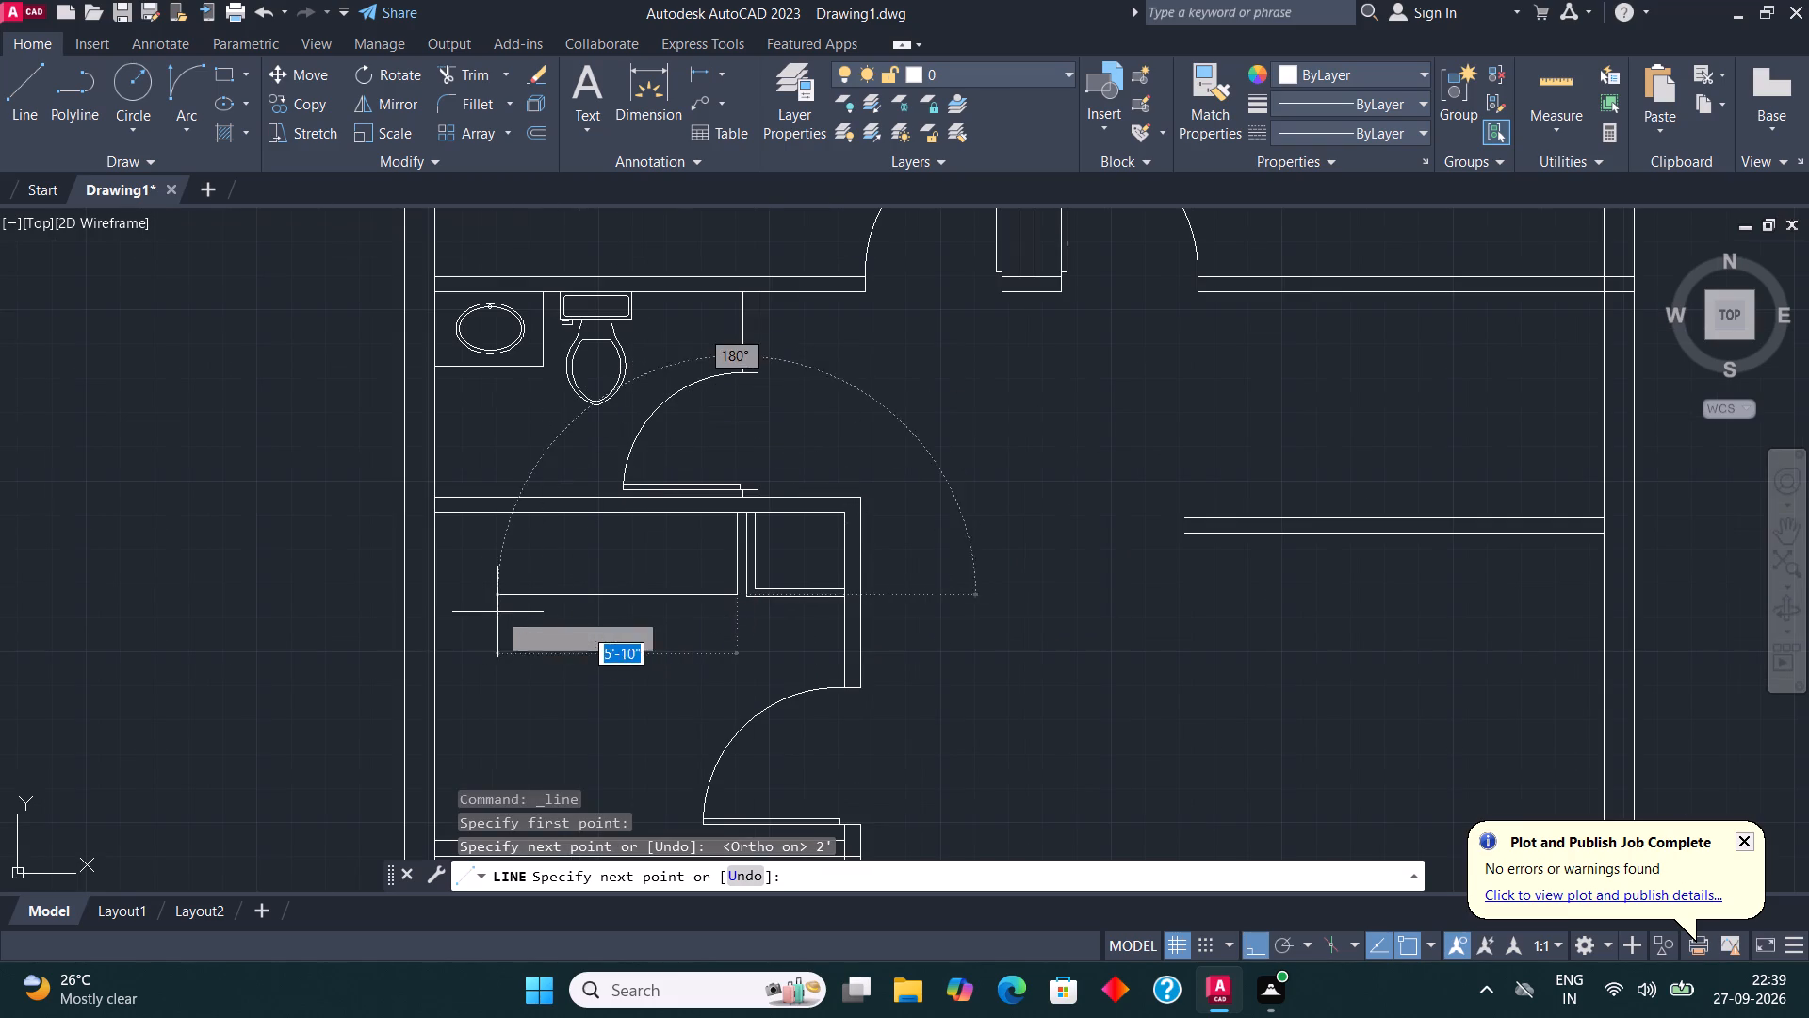
{"action": "left_click", "coordinate": [507, 610]}
{"action": "key", "text": "Escape"}
{"action": "scroll", "coordinate": [774, 427], "scroll_direction": "down", "scroll_amount": 2}
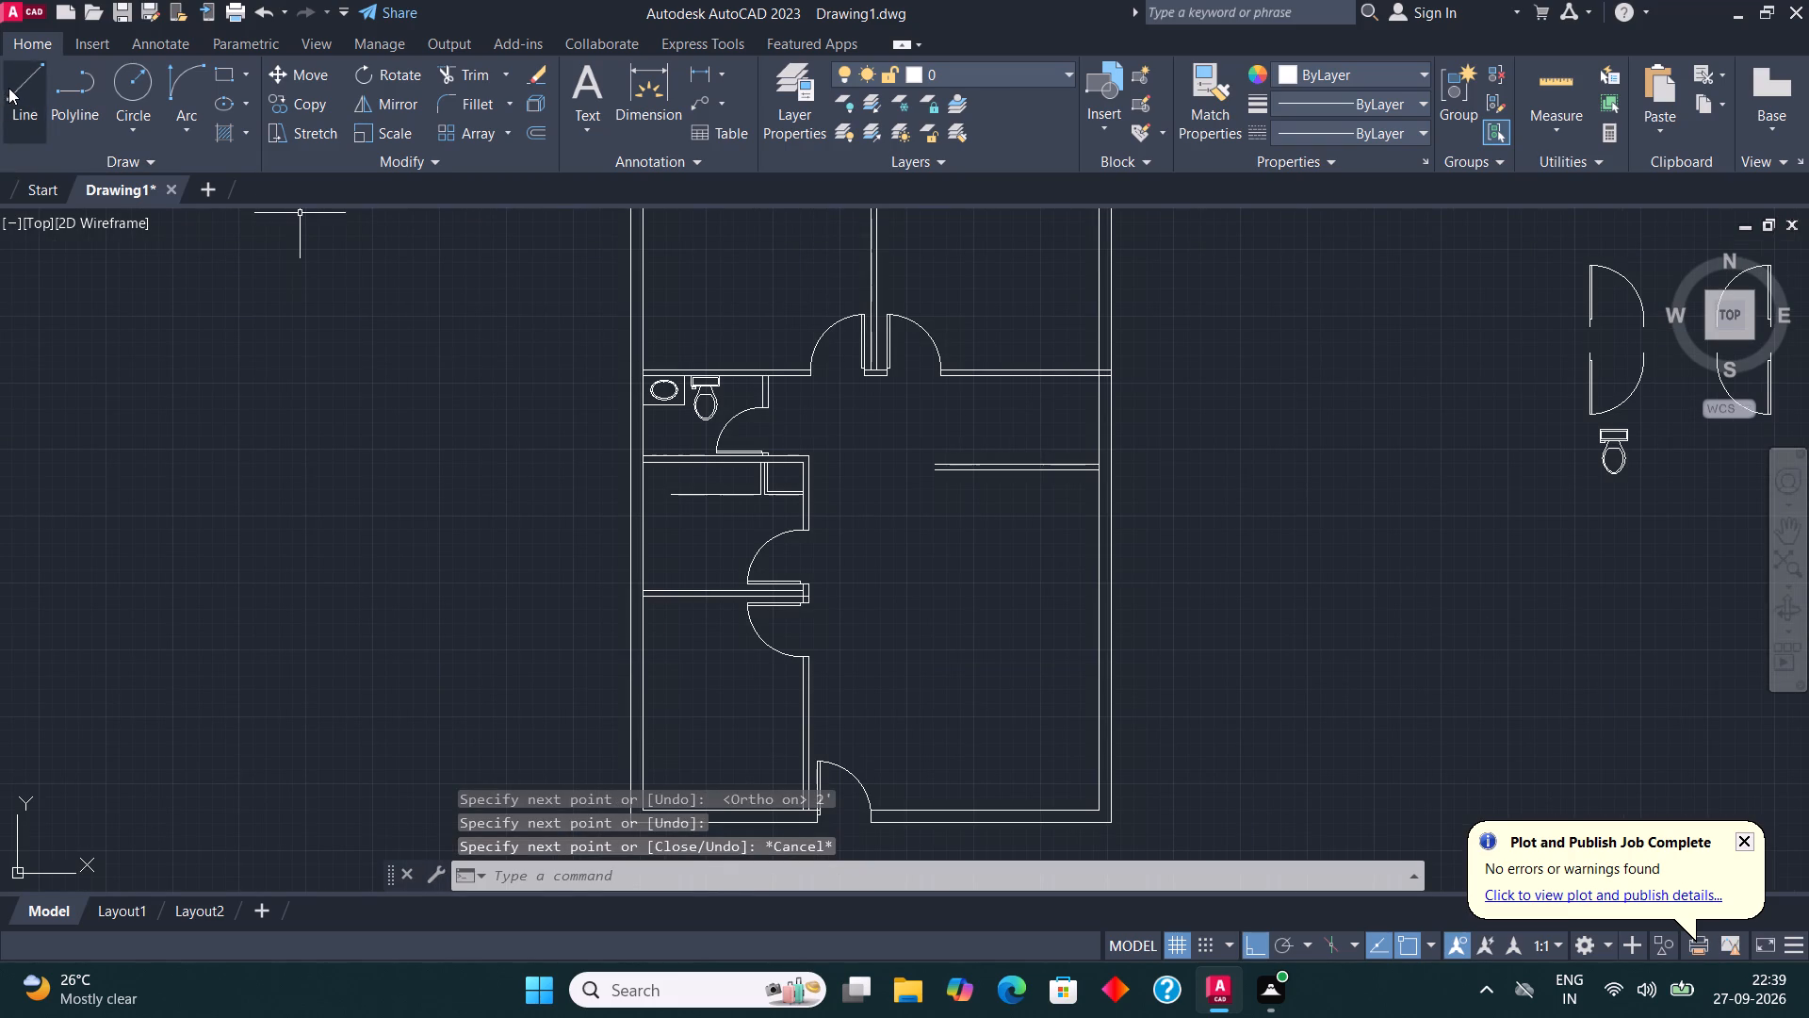
Draw a line 2' up from the middle-left room's bottom wall, continuing horizontally toward the outer left wall.
{"action": "left_click", "coordinate": [8, 88]}
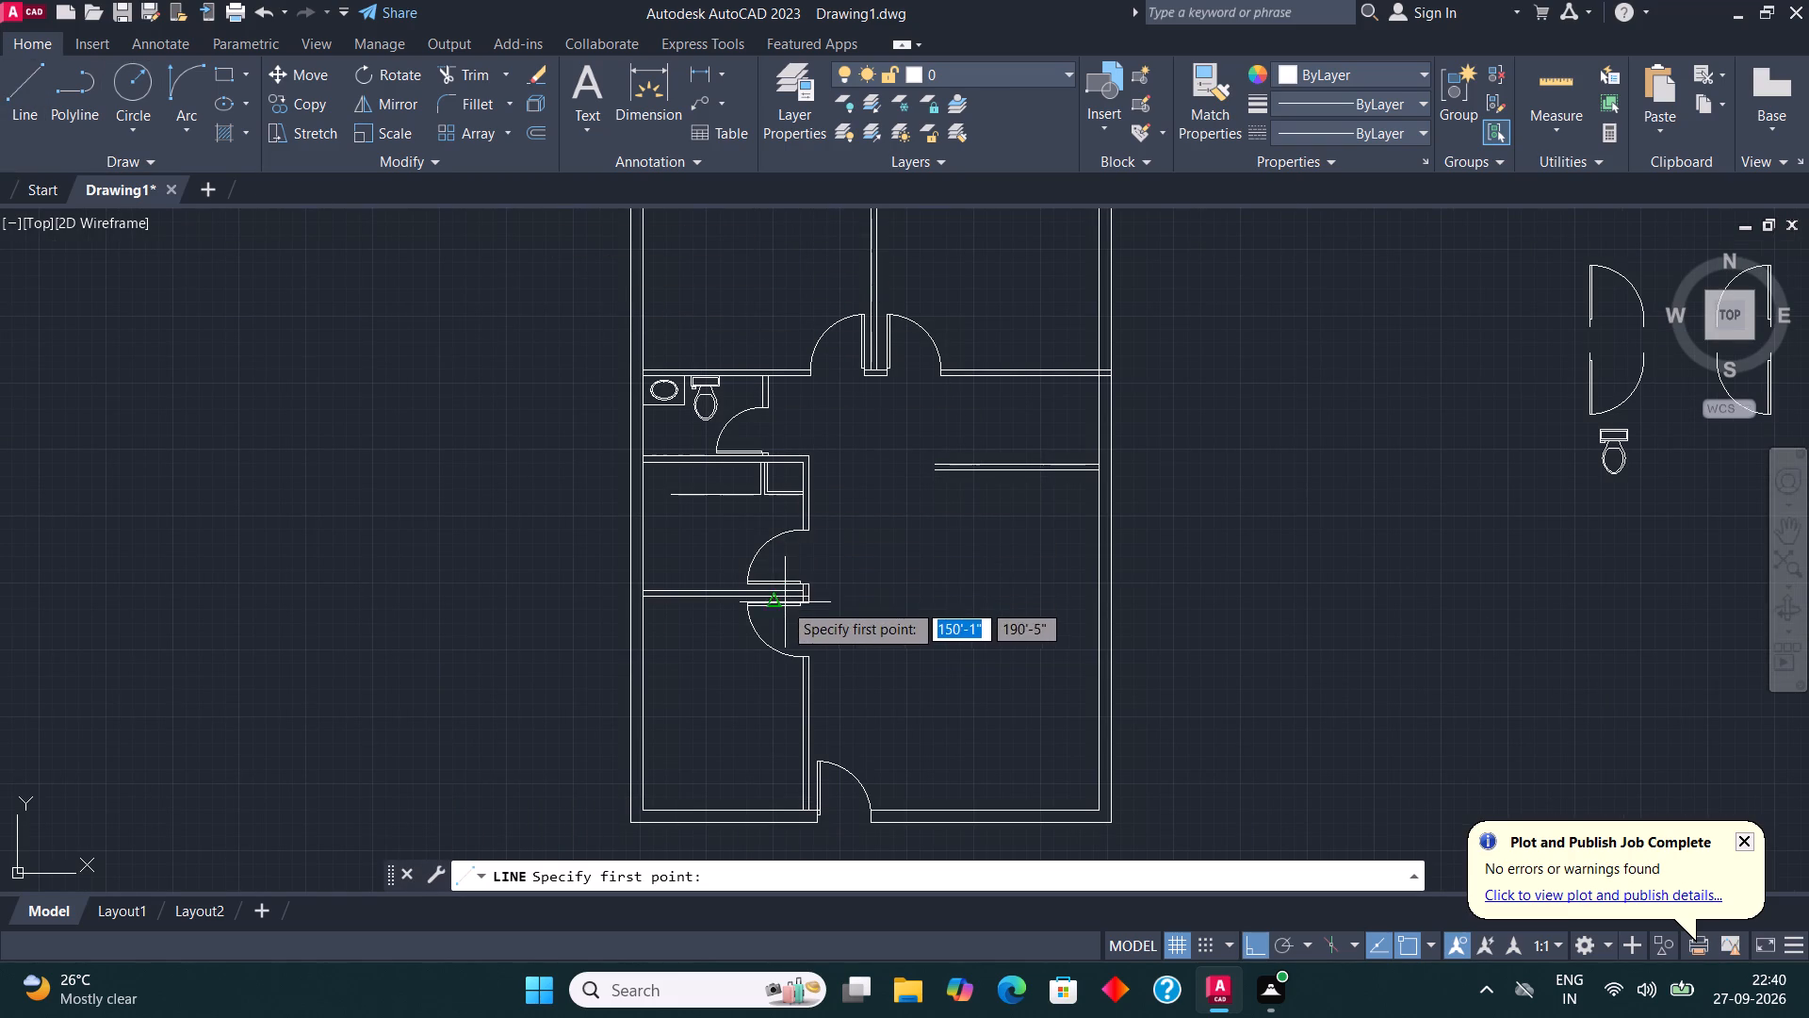
{"action": "scroll", "coordinate": [699, 586], "scroll_direction": "up", "scroll_amount": 3}
{"action": "left_click", "coordinate": [773, 603]}
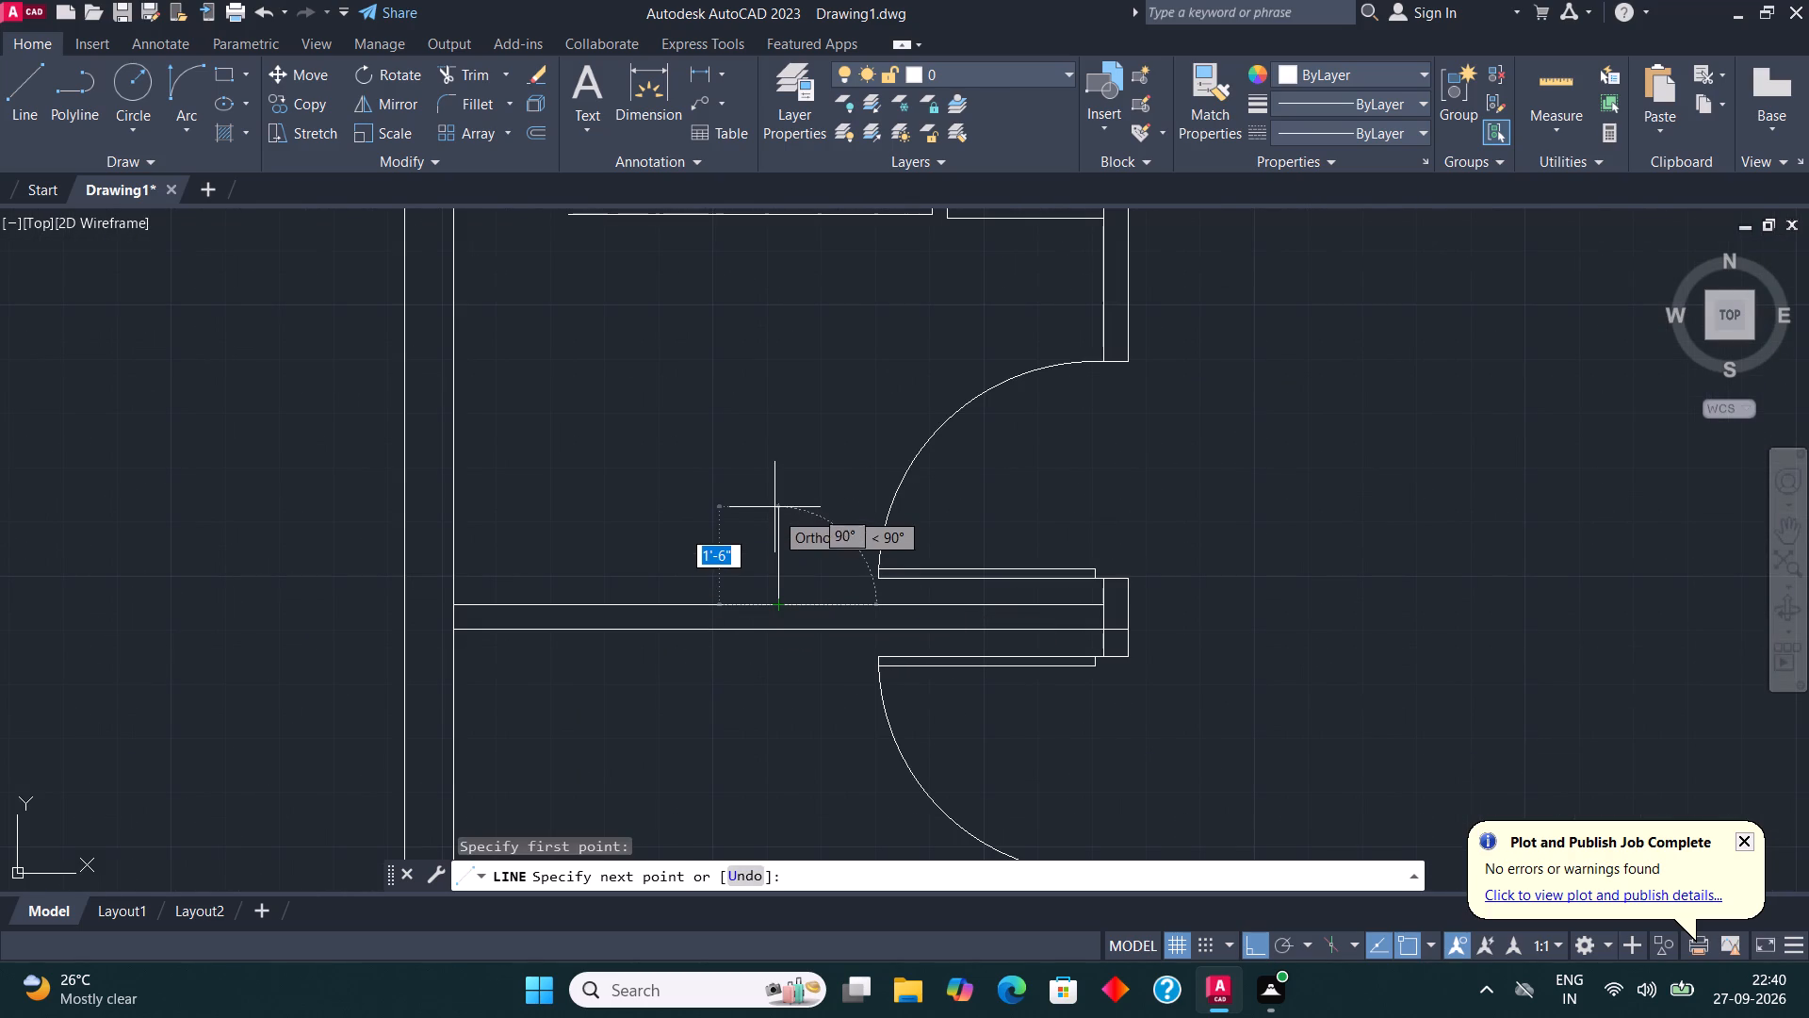
{"action": "type", "text": "2'"}
{"action": "key", "text": "Return"}
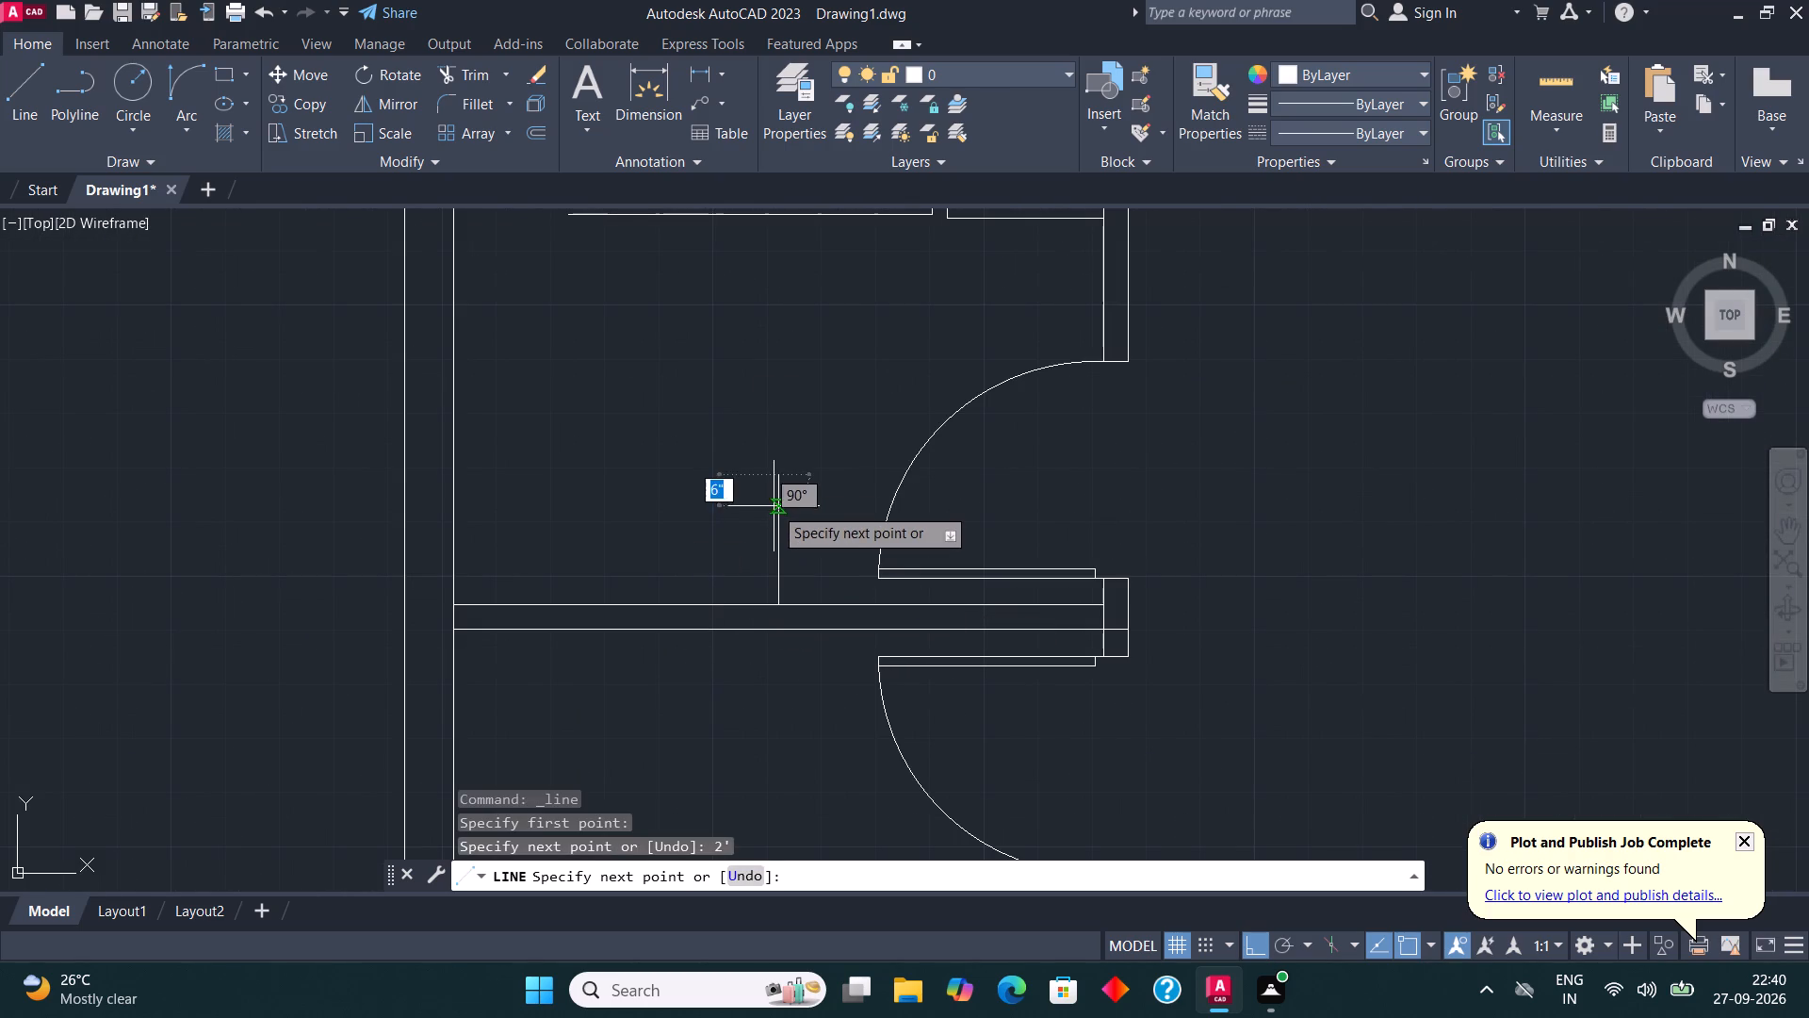
{"action": "left_click", "coordinate": [545, 510]}
{"action": "key", "text": "Escape"}
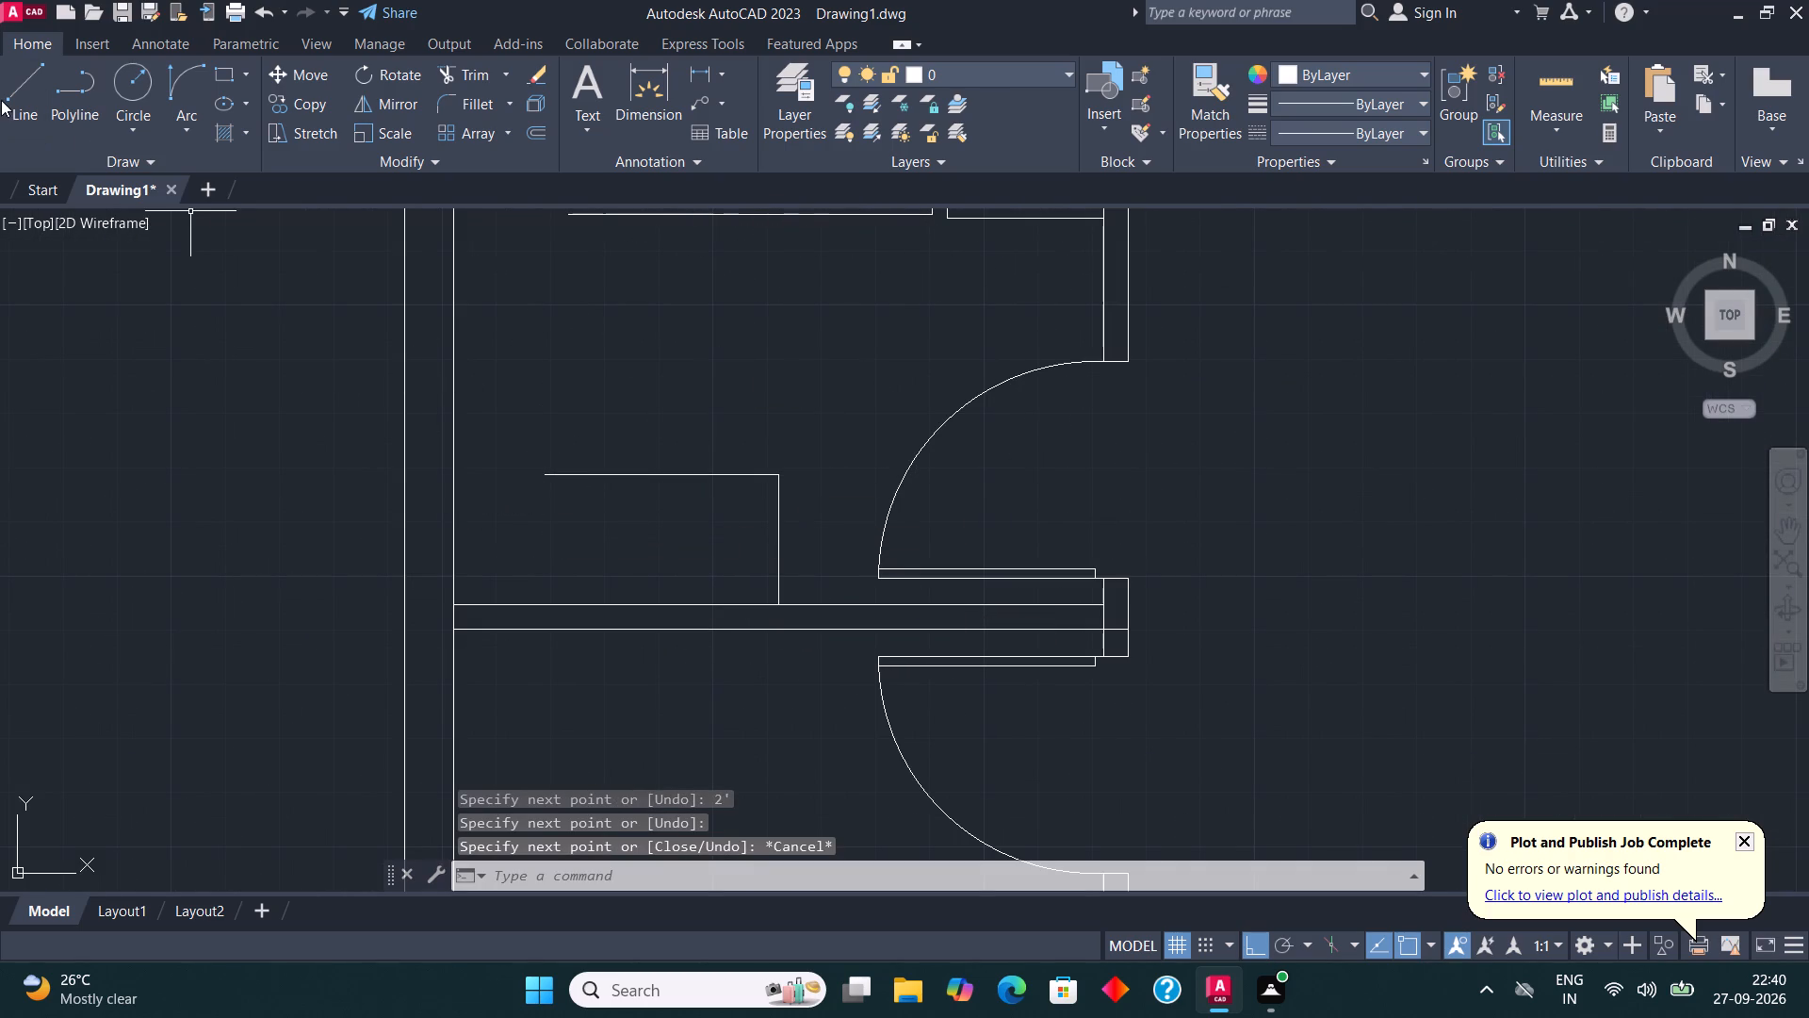
From the middle-left room's lower-left corner, draw a line 2' right along the wall, continuing up past the upper horizontal line.
{"action": "left_click", "coordinate": [1, 100]}
{"action": "left_click", "coordinate": [25, 70]}
{"action": "left_click", "coordinate": [450, 604]}
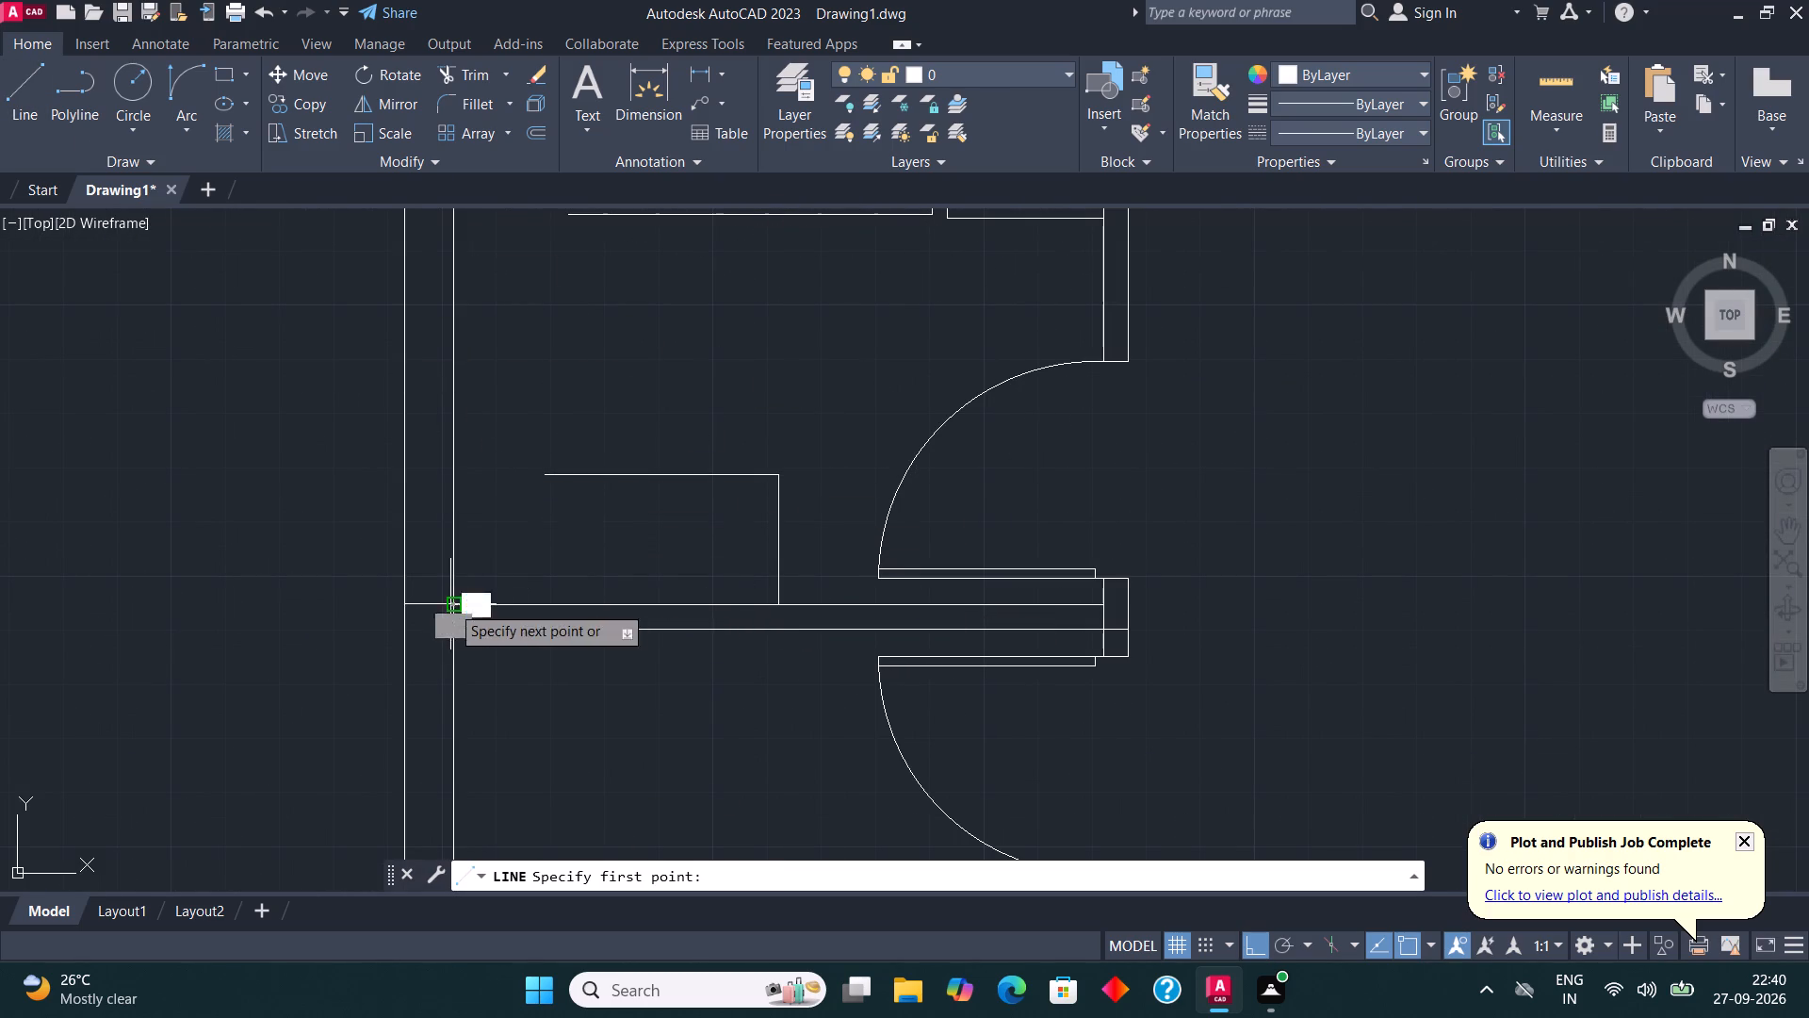
{"action": "type", "text": "2'"}
{"action": "key", "text": "Return"}
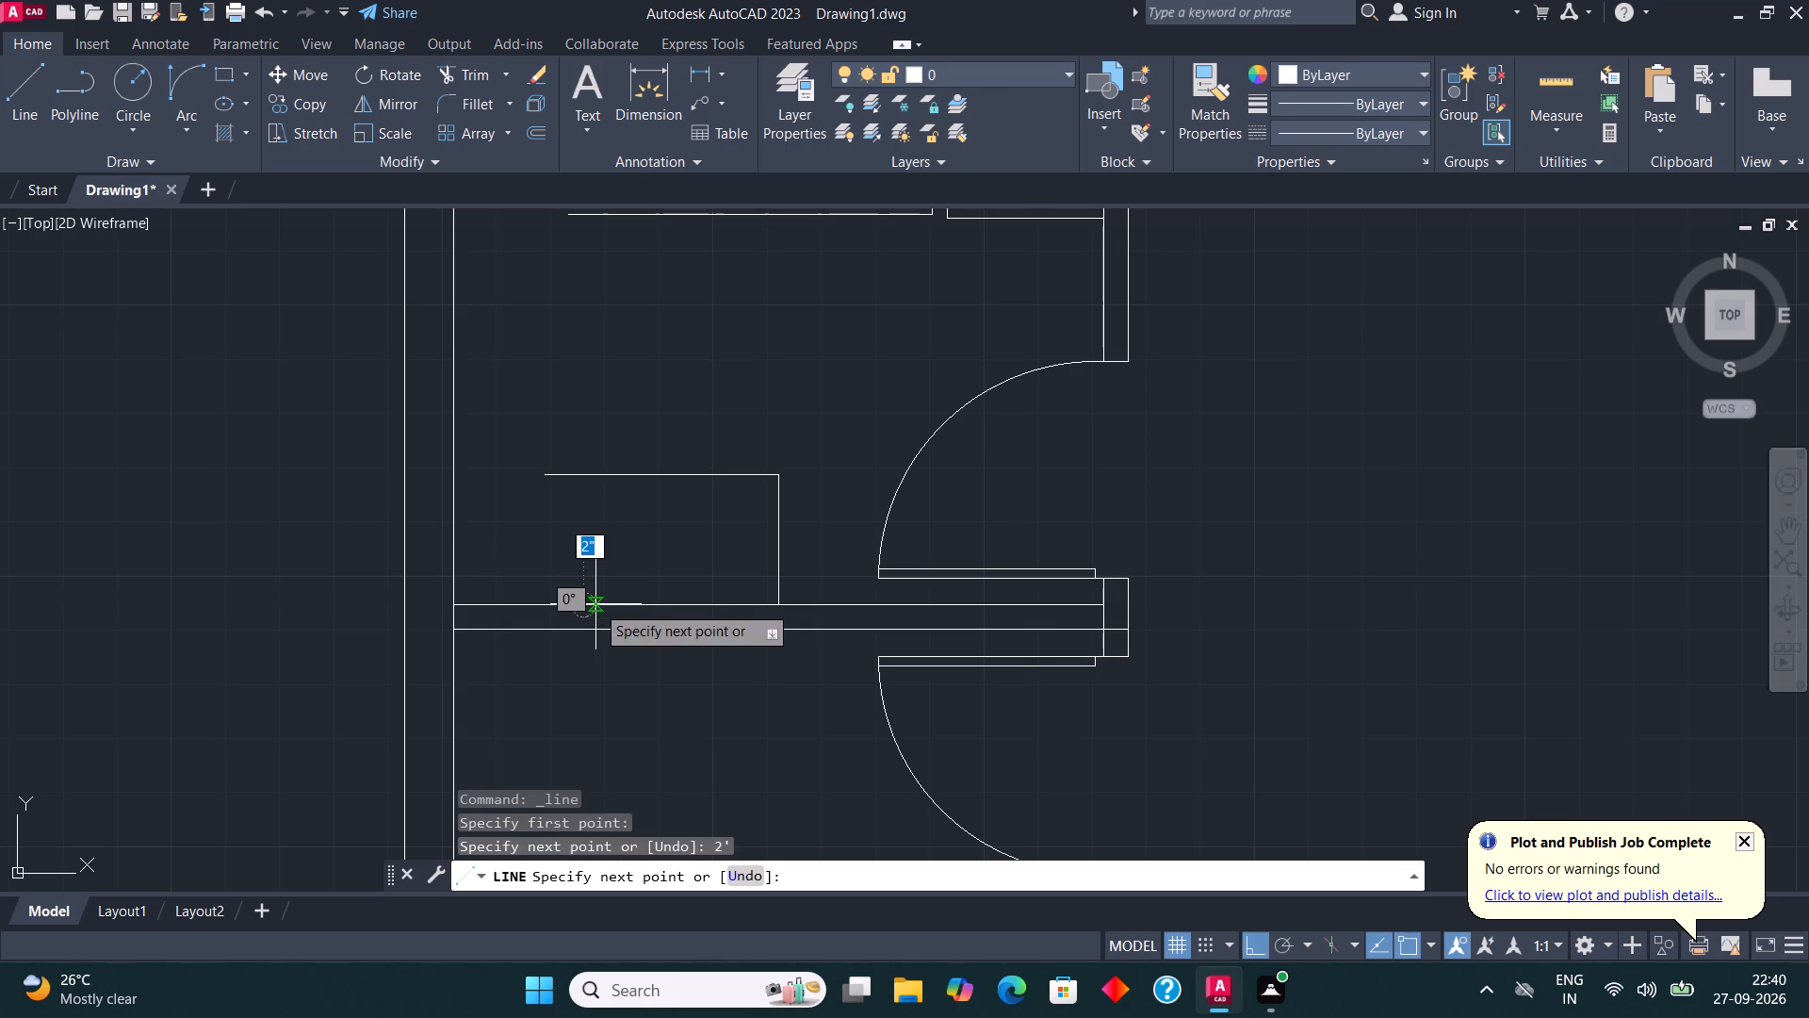
{"action": "scroll", "coordinate": [622, 479], "scroll_direction": "down", "scroll_amount": 2}
{"action": "scroll", "coordinate": [615, 352], "scroll_direction": "up", "scroll_amount": 1}
{"action": "left_click", "coordinate": [613, 352]}
{"action": "key", "text": "Escape"}
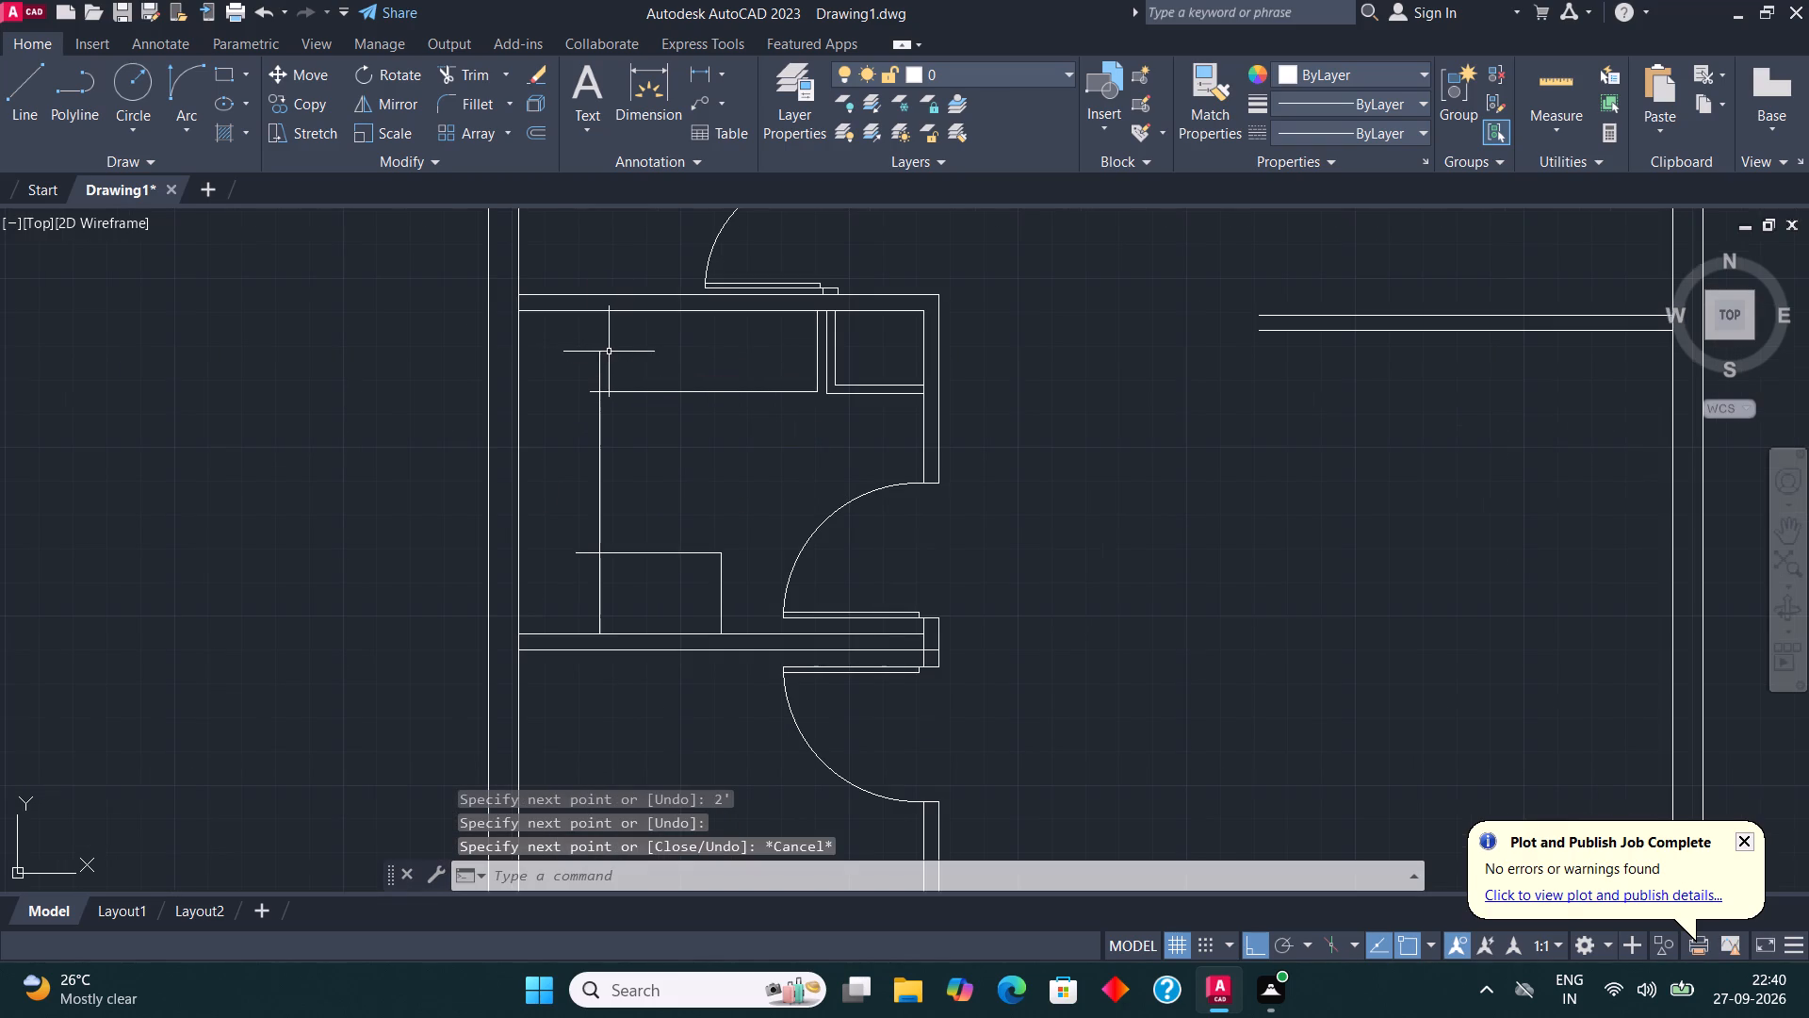
Fillet the vertical line with the upper and lower horizontal lines to form the counter's two inner square corners.
{"action": "left_click", "coordinate": [471, 105]}
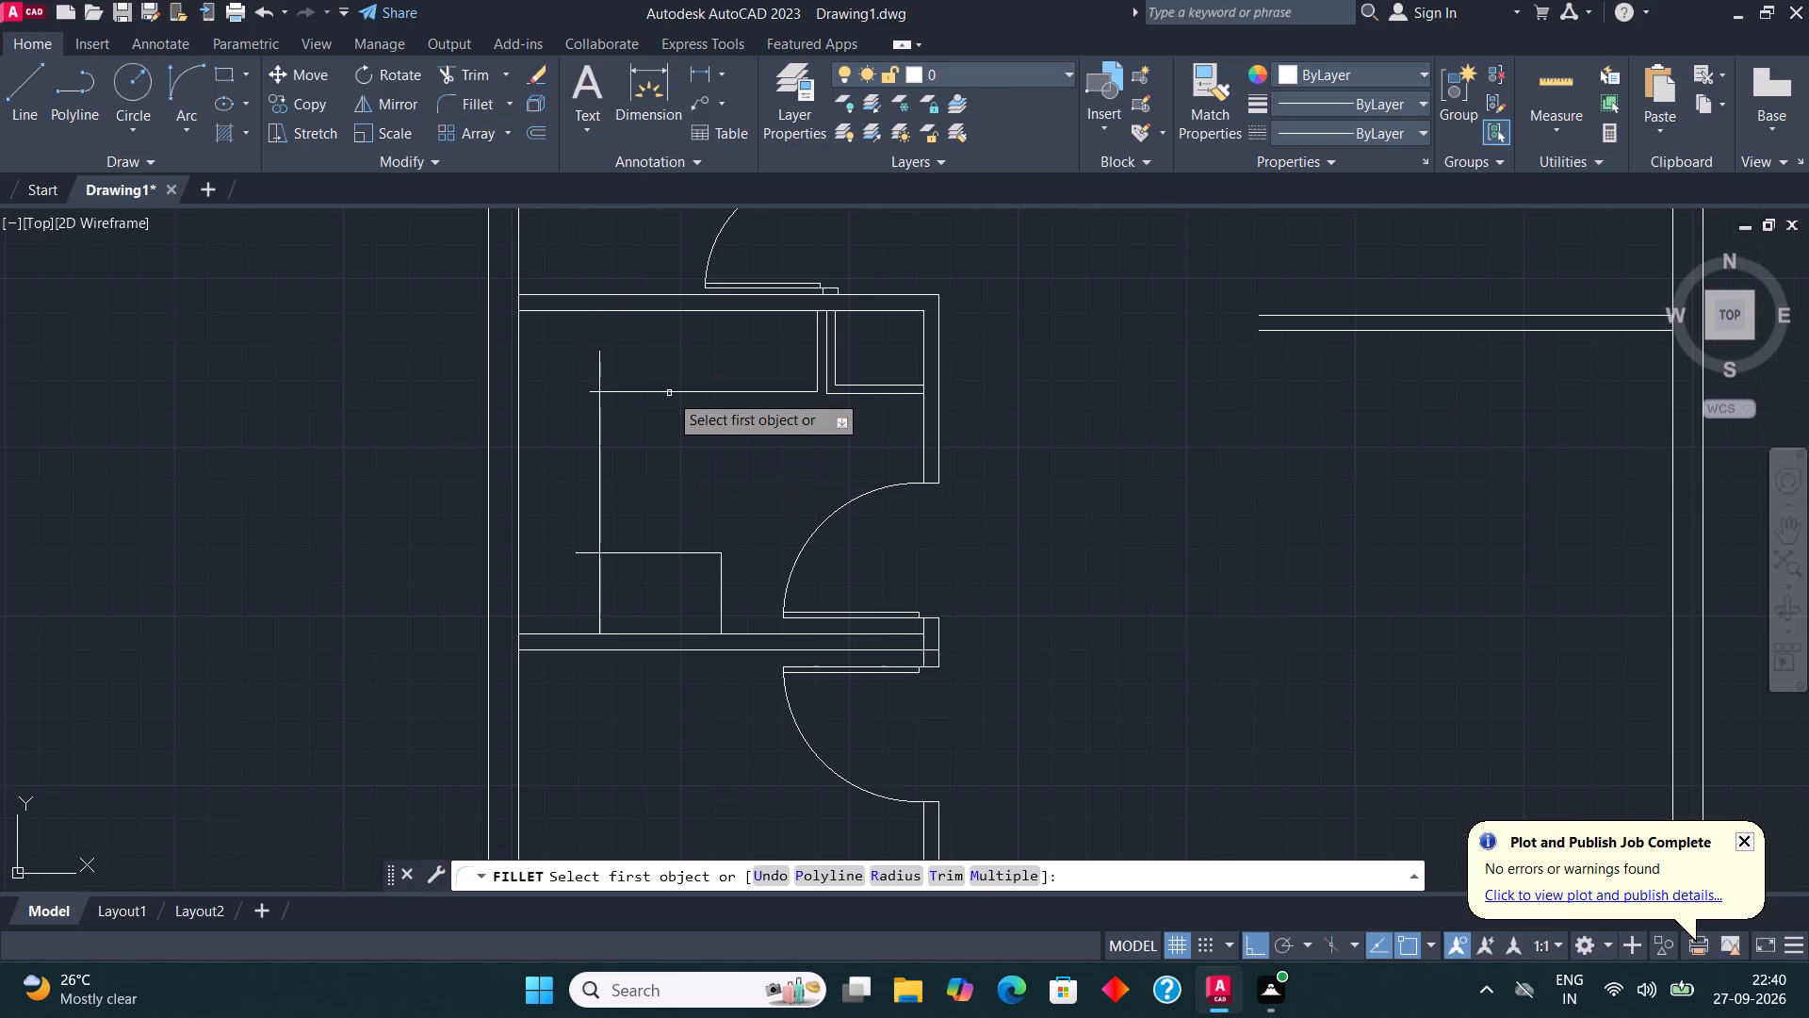
{"action": "left_click", "coordinate": [669, 393]}
{"action": "left_click", "coordinate": [598, 434]}
{"action": "left_click", "coordinate": [479, 101]}
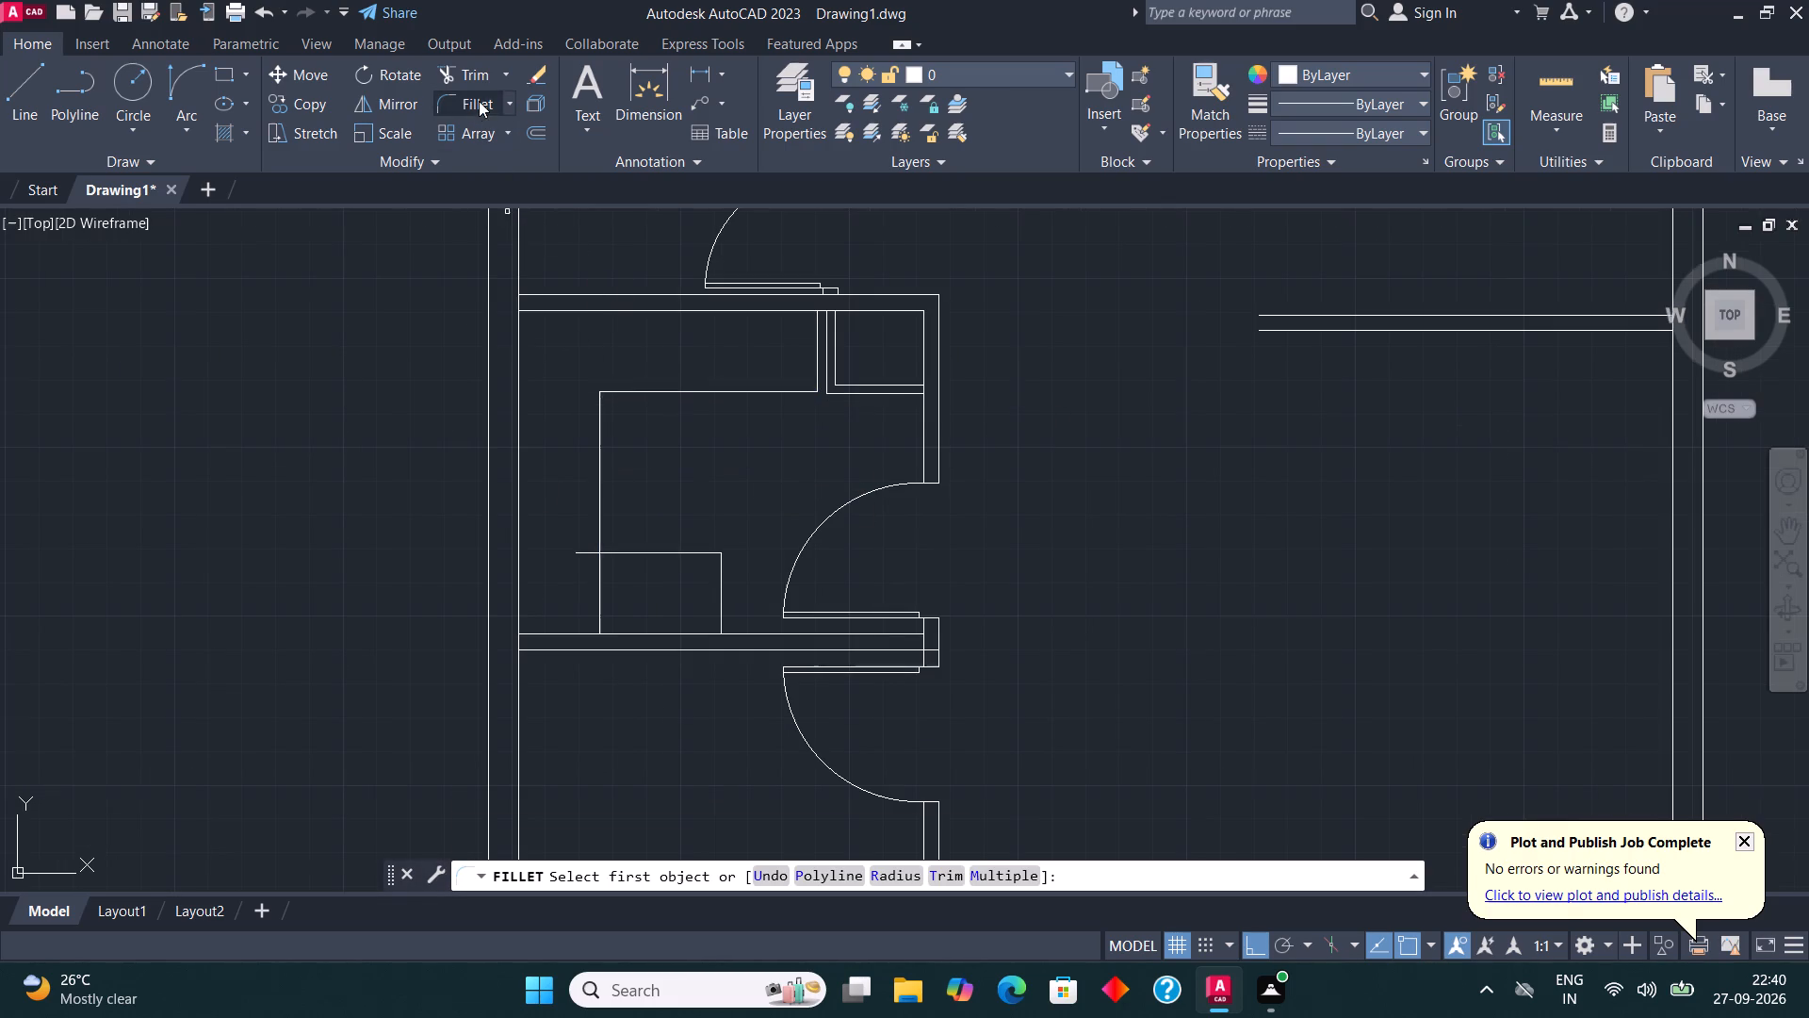
{"action": "left_click", "coordinate": [639, 552]}
{"action": "left_click", "coordinate": [596, 517]}
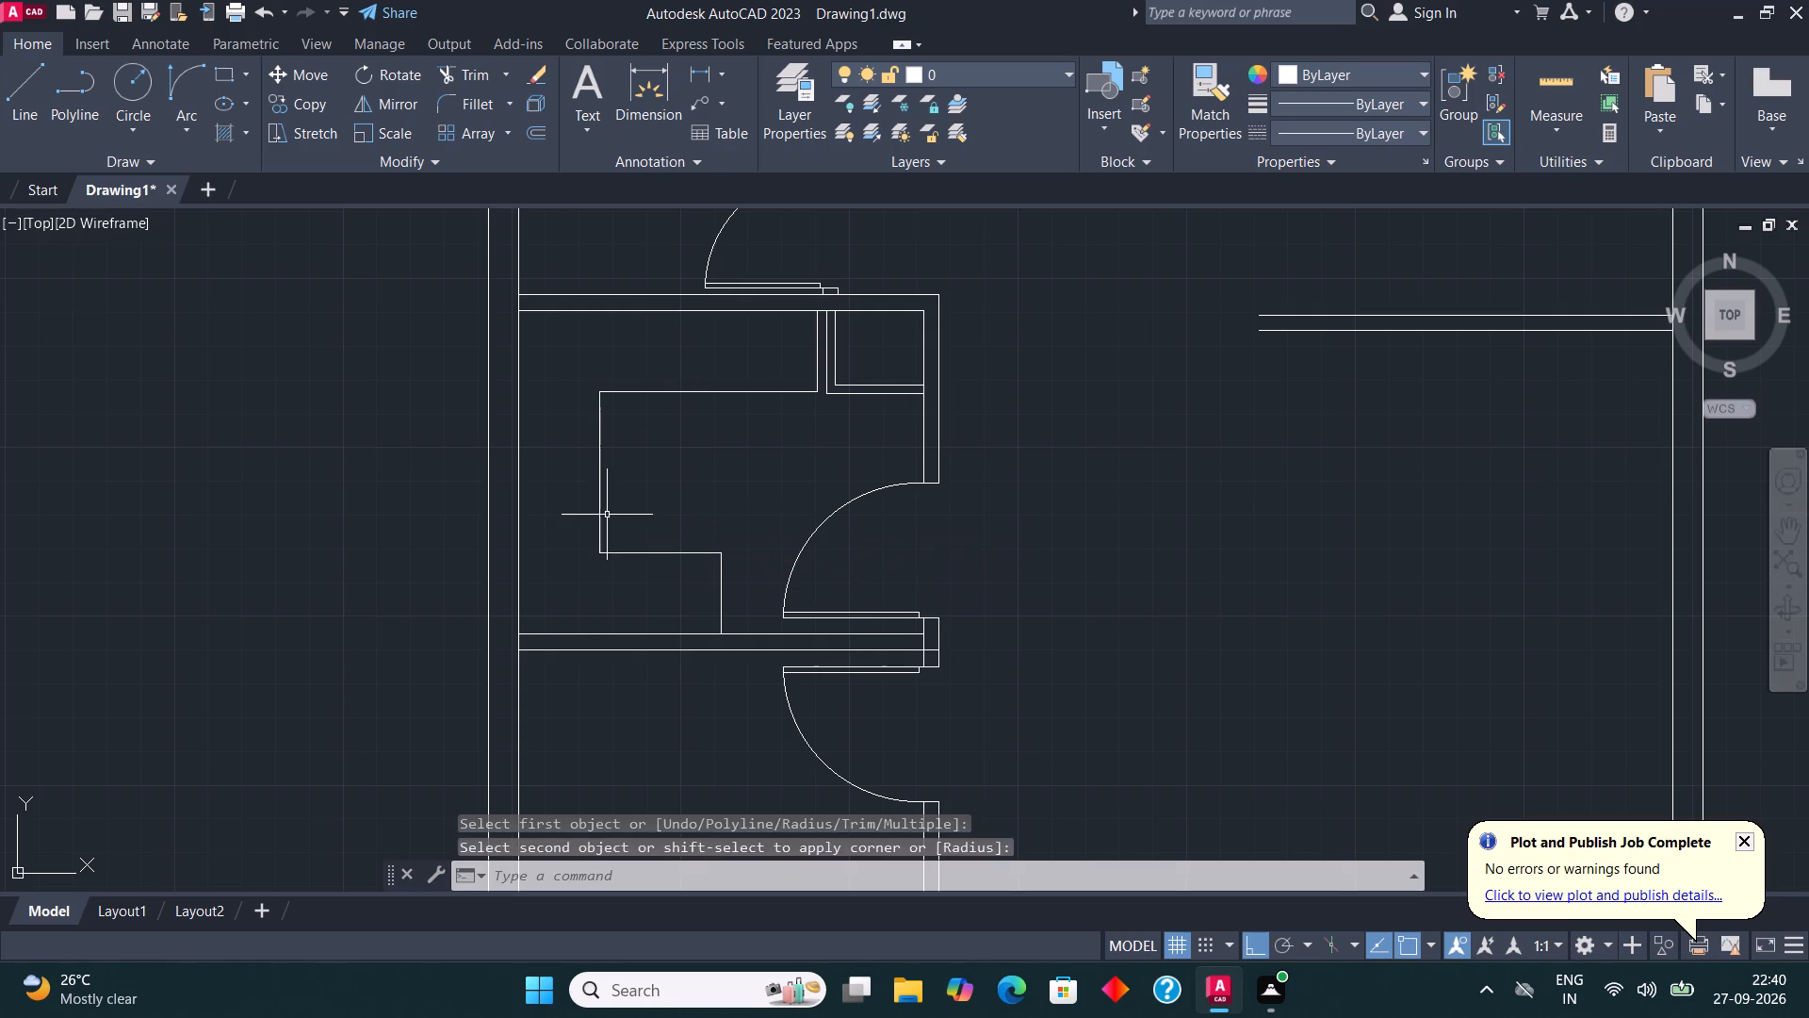
{"action": "key", "text": "Escape"}
Draw a rectangle inside the top counter strip of the middle-left room, between its front edge and the wall.
{"action": "scroll", "coordinate": [659, 601], "scroll_direction": "down", "scroll_amount": 1}
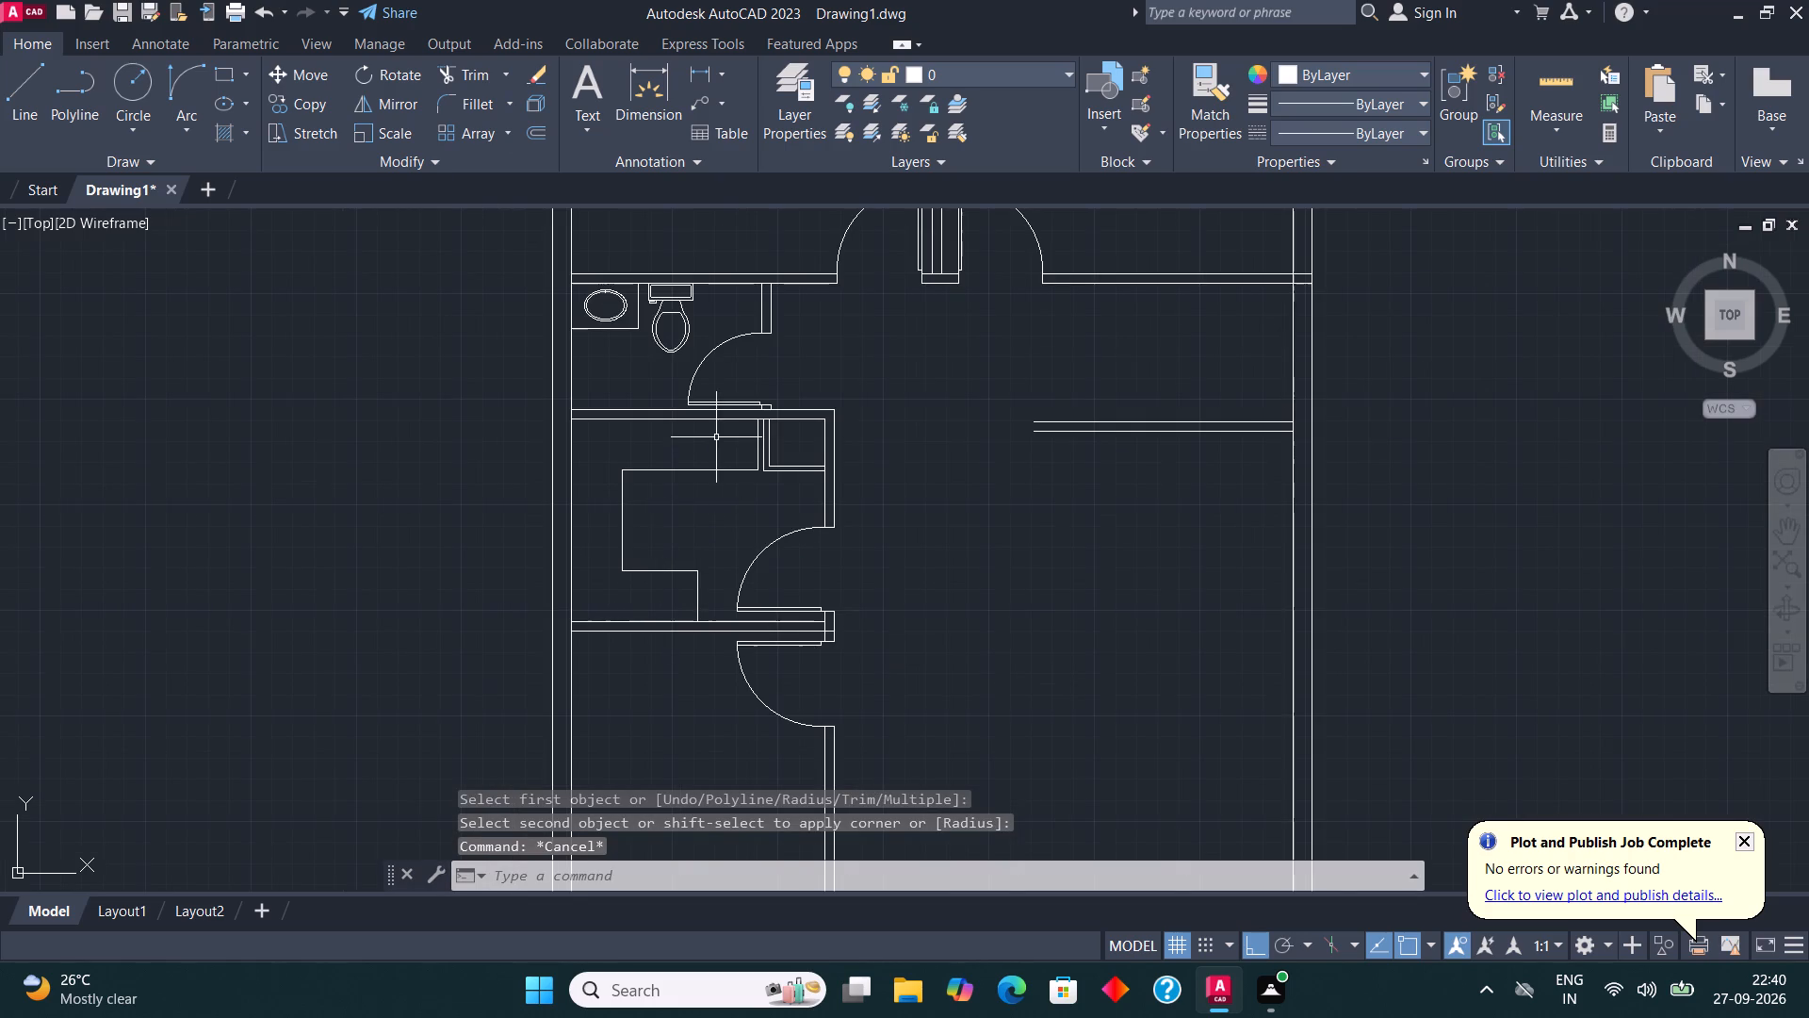
{"action": "scroll", "coordinate": [716, 437], "scroll_direction": "up", "scroll_amount": 3}
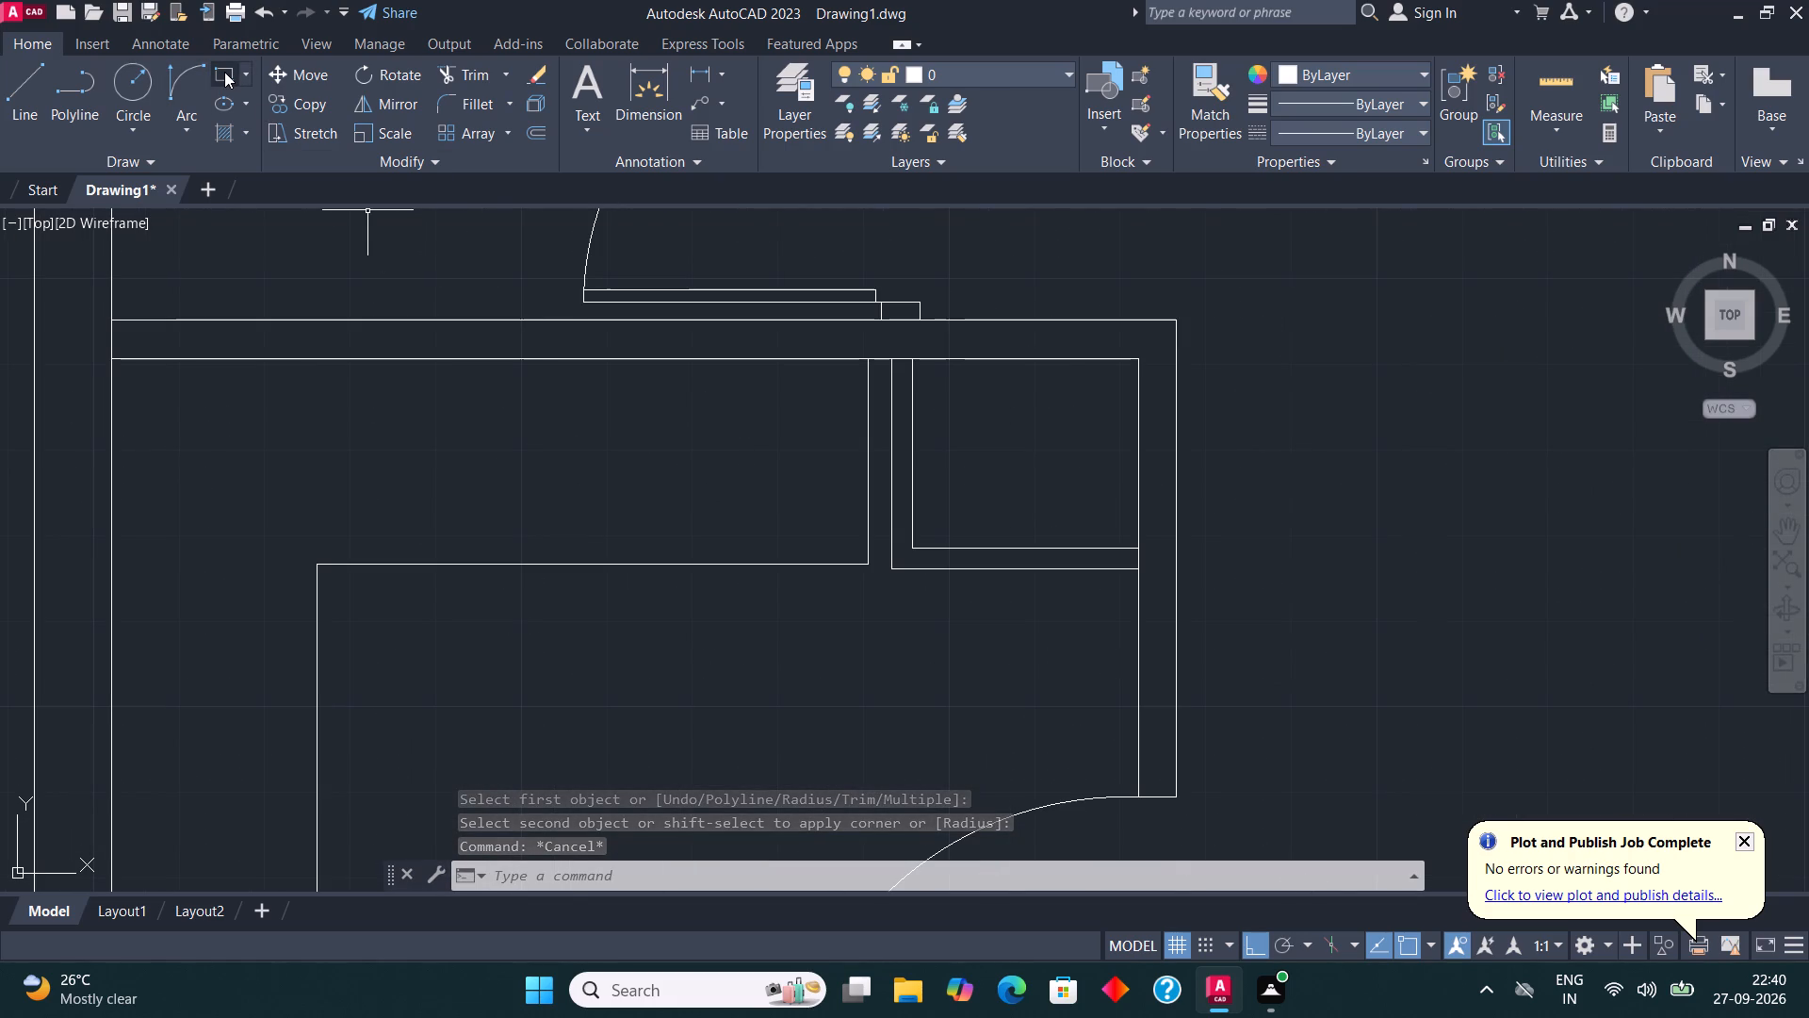
{"action": "left_click", "coordinate": [224, 72]}
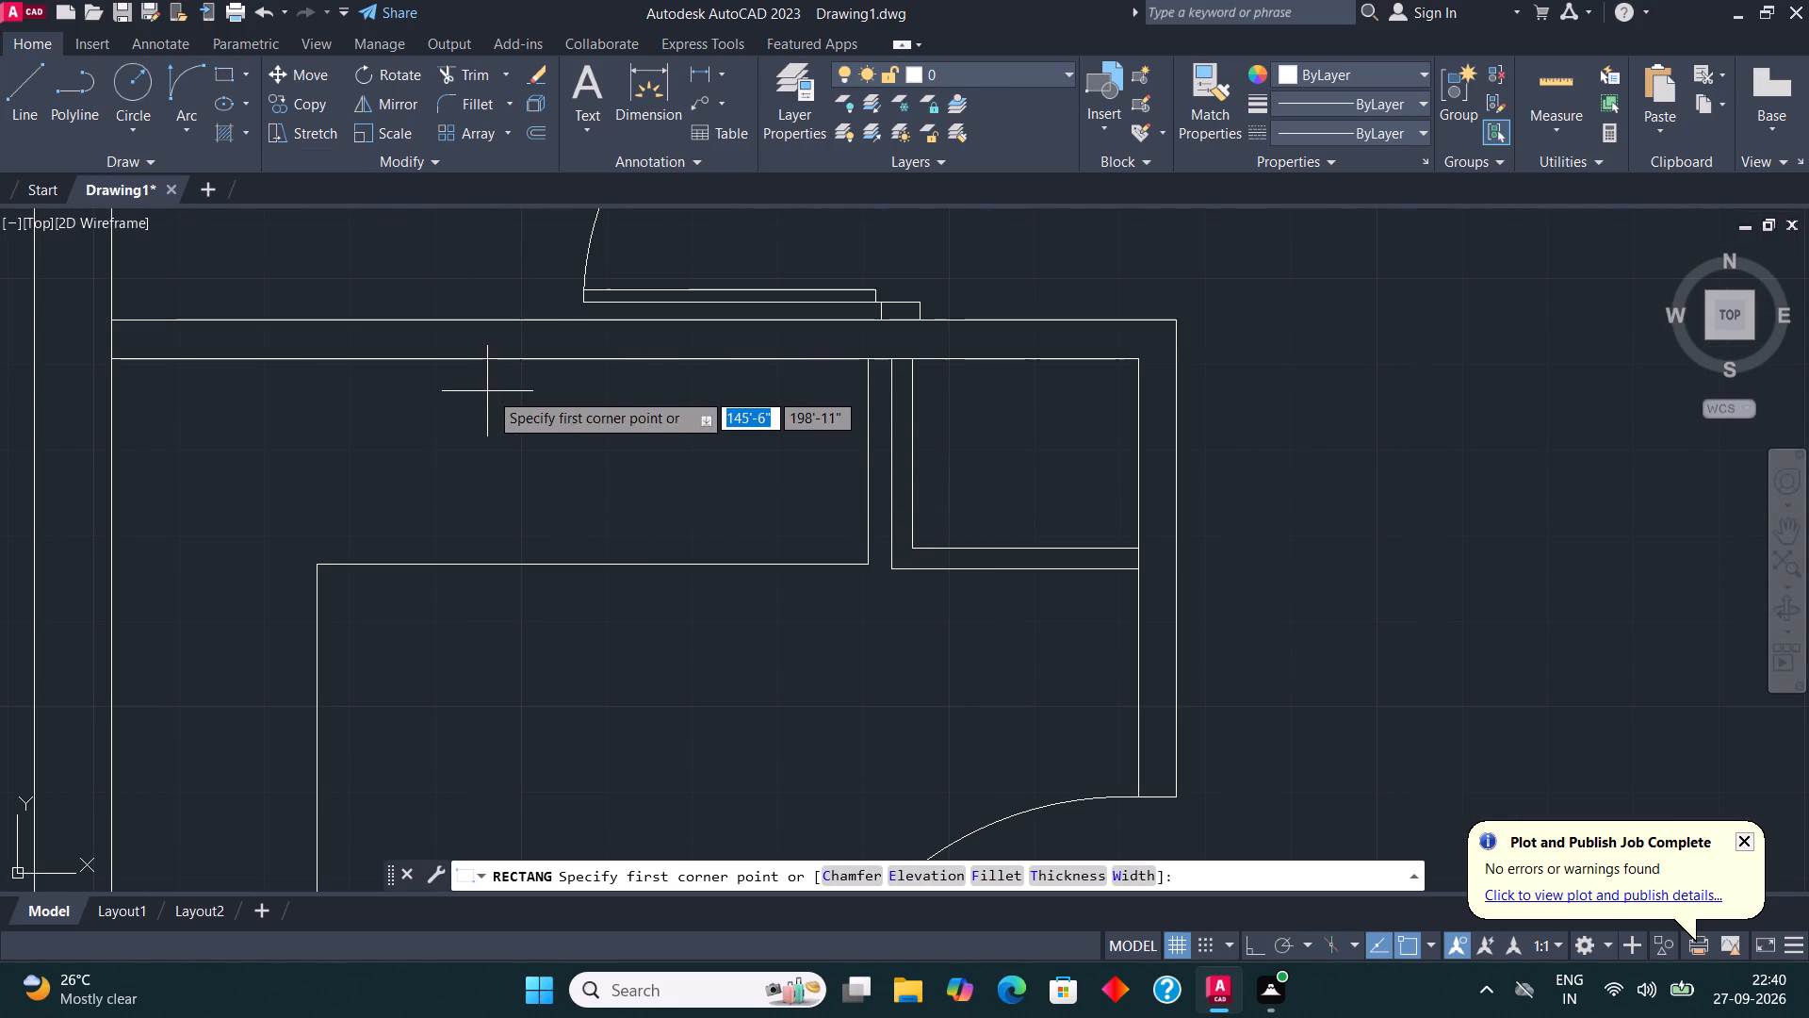
{"action": "left_click", "coordinate": [497, 387]}
{"action": "left_click", "coordinate": [728, 550]}
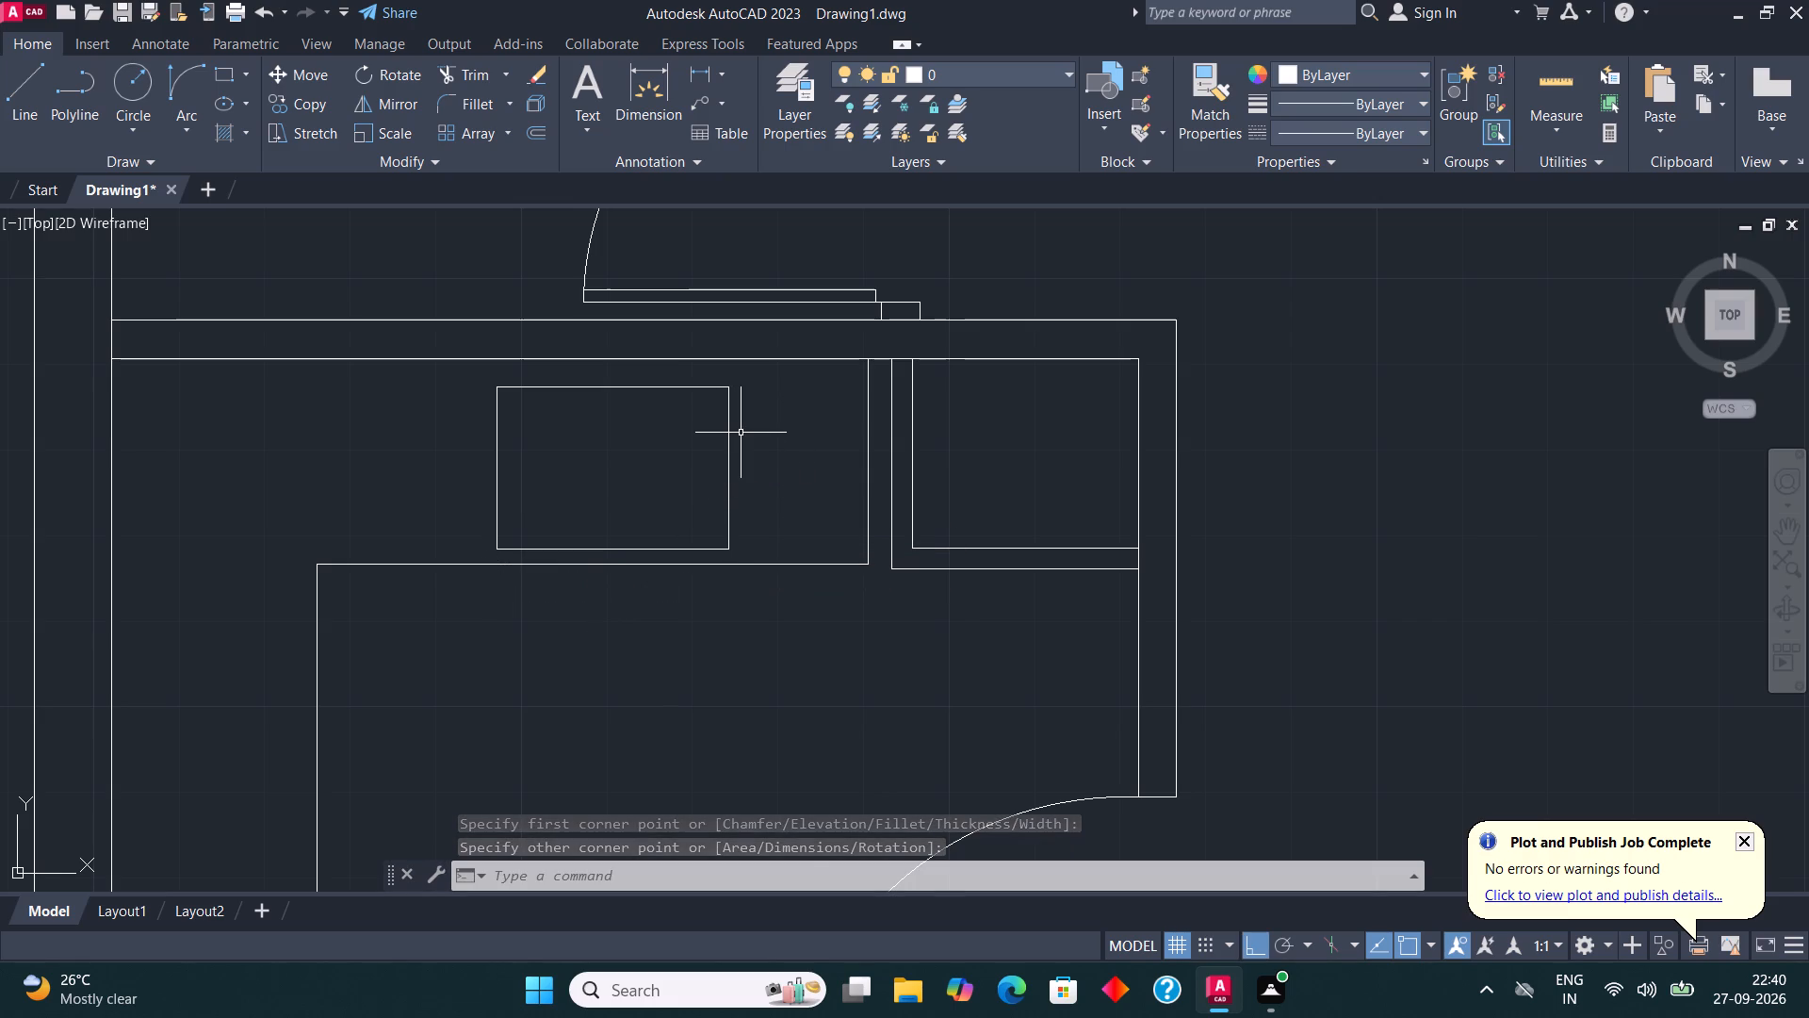
Draw an upright rectangle on the left counter strip, reaching from near the outer wall to the counter's front edge.
{"action": "scroll", "coordinate": [755, 450], "scroll_direction": "down", "scroll_amount": 2}
{"action": "left_click", "coordinate": [215, 73]}
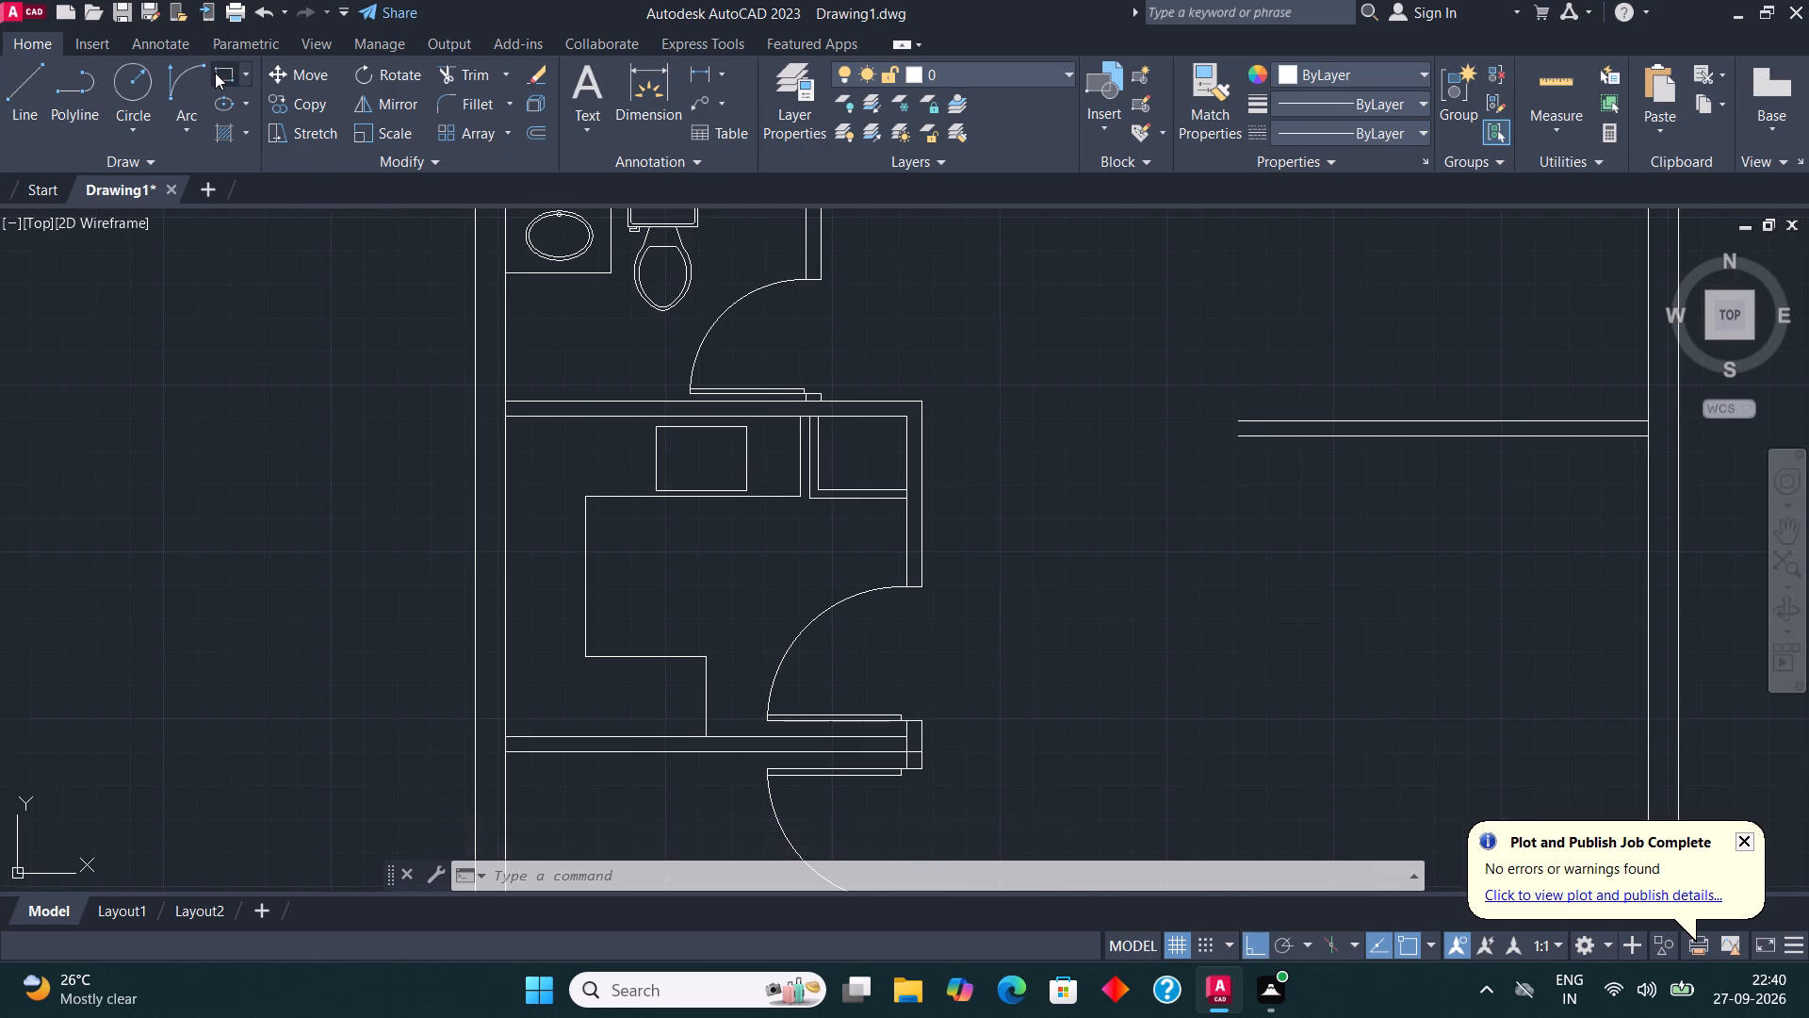
{"action": "left_click", "coordinate": [517, 521]}
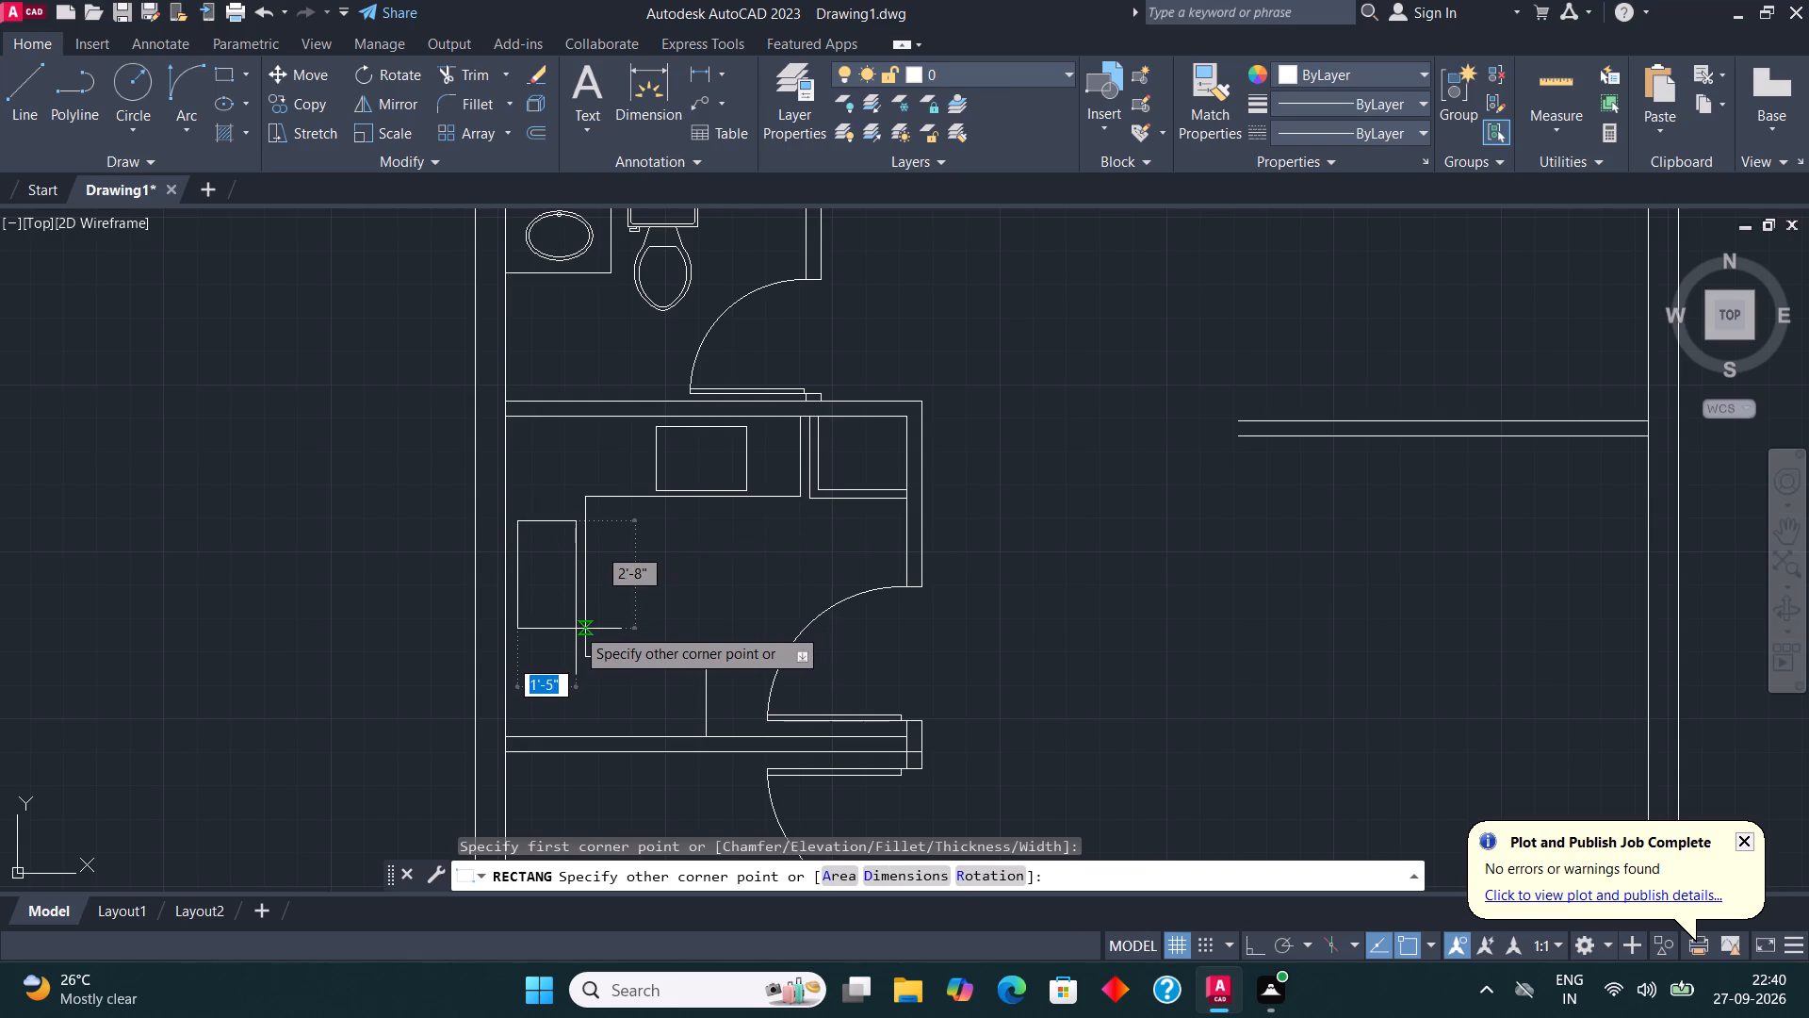
{"action": "left_click", "coordinate": [579, 616]}
Stretch the left counter rectangle's left side slightly toward the outer wall and its right side inward by about 3".
{"action": "scroll", "coordinate": [533, 590], "scroll_direction": "up", "scroll_amount": 2}
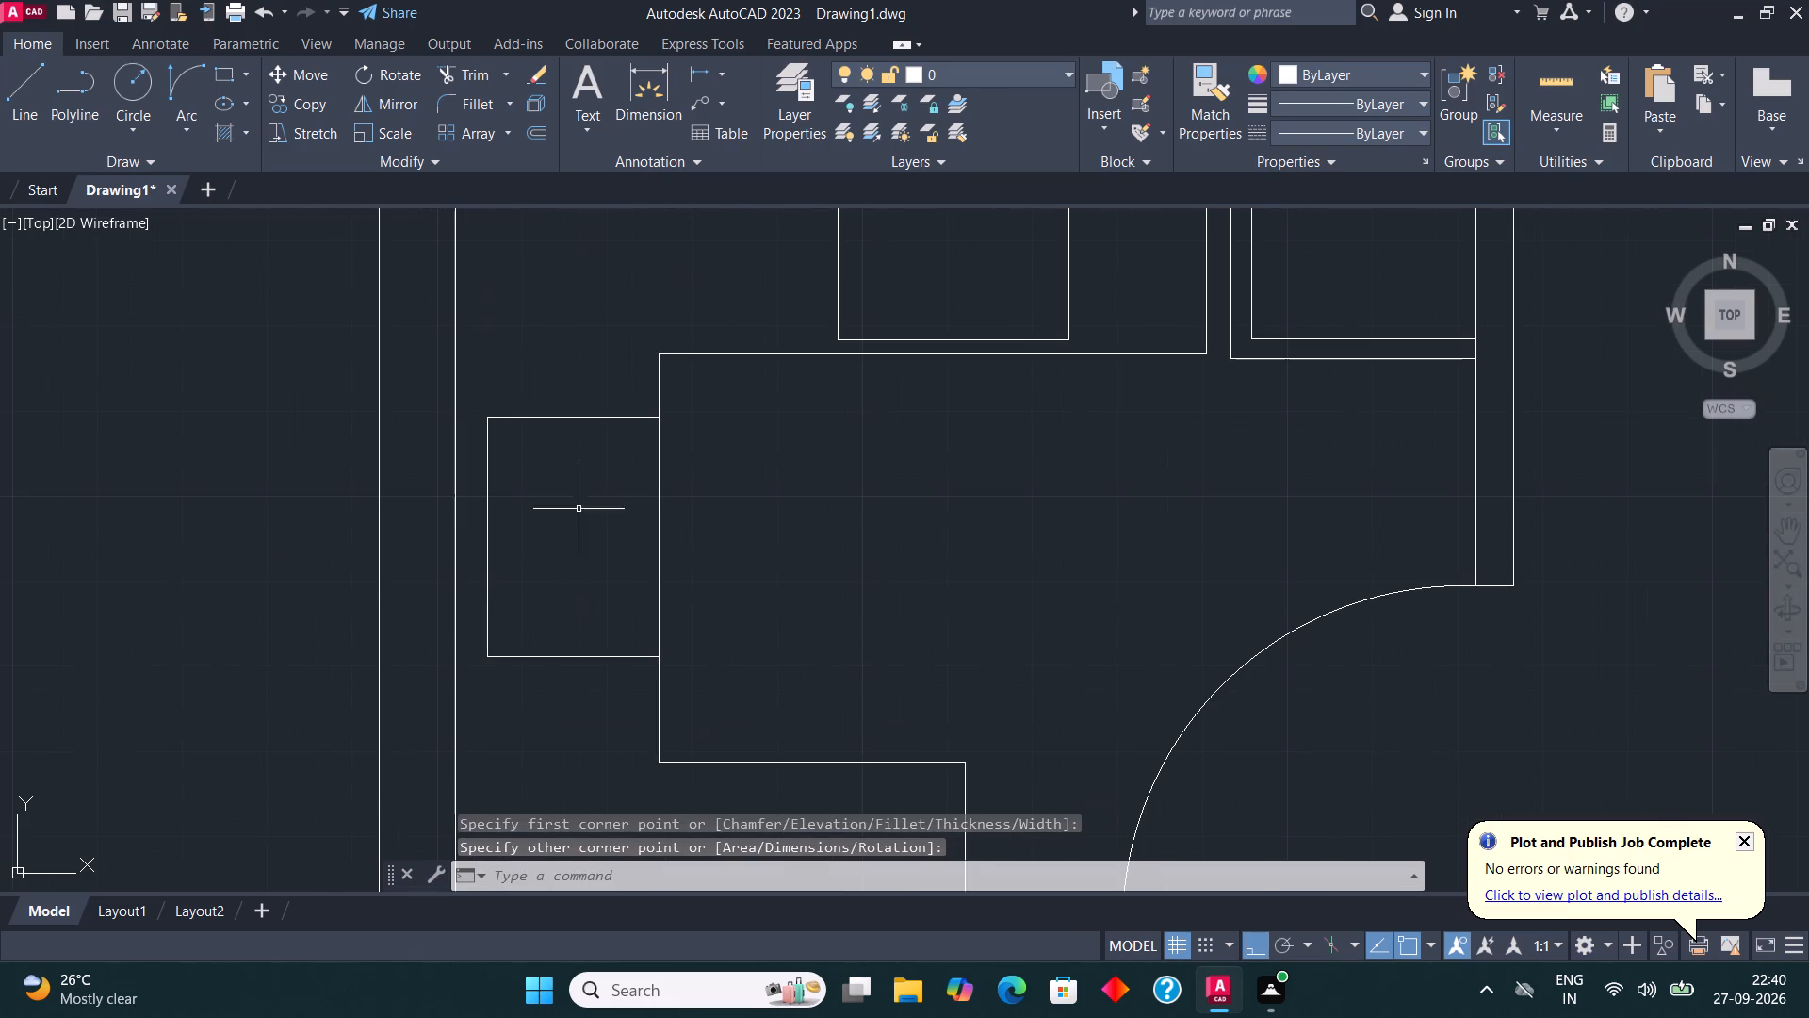
{"action": "left_click", "coordinate": [488, 505]}
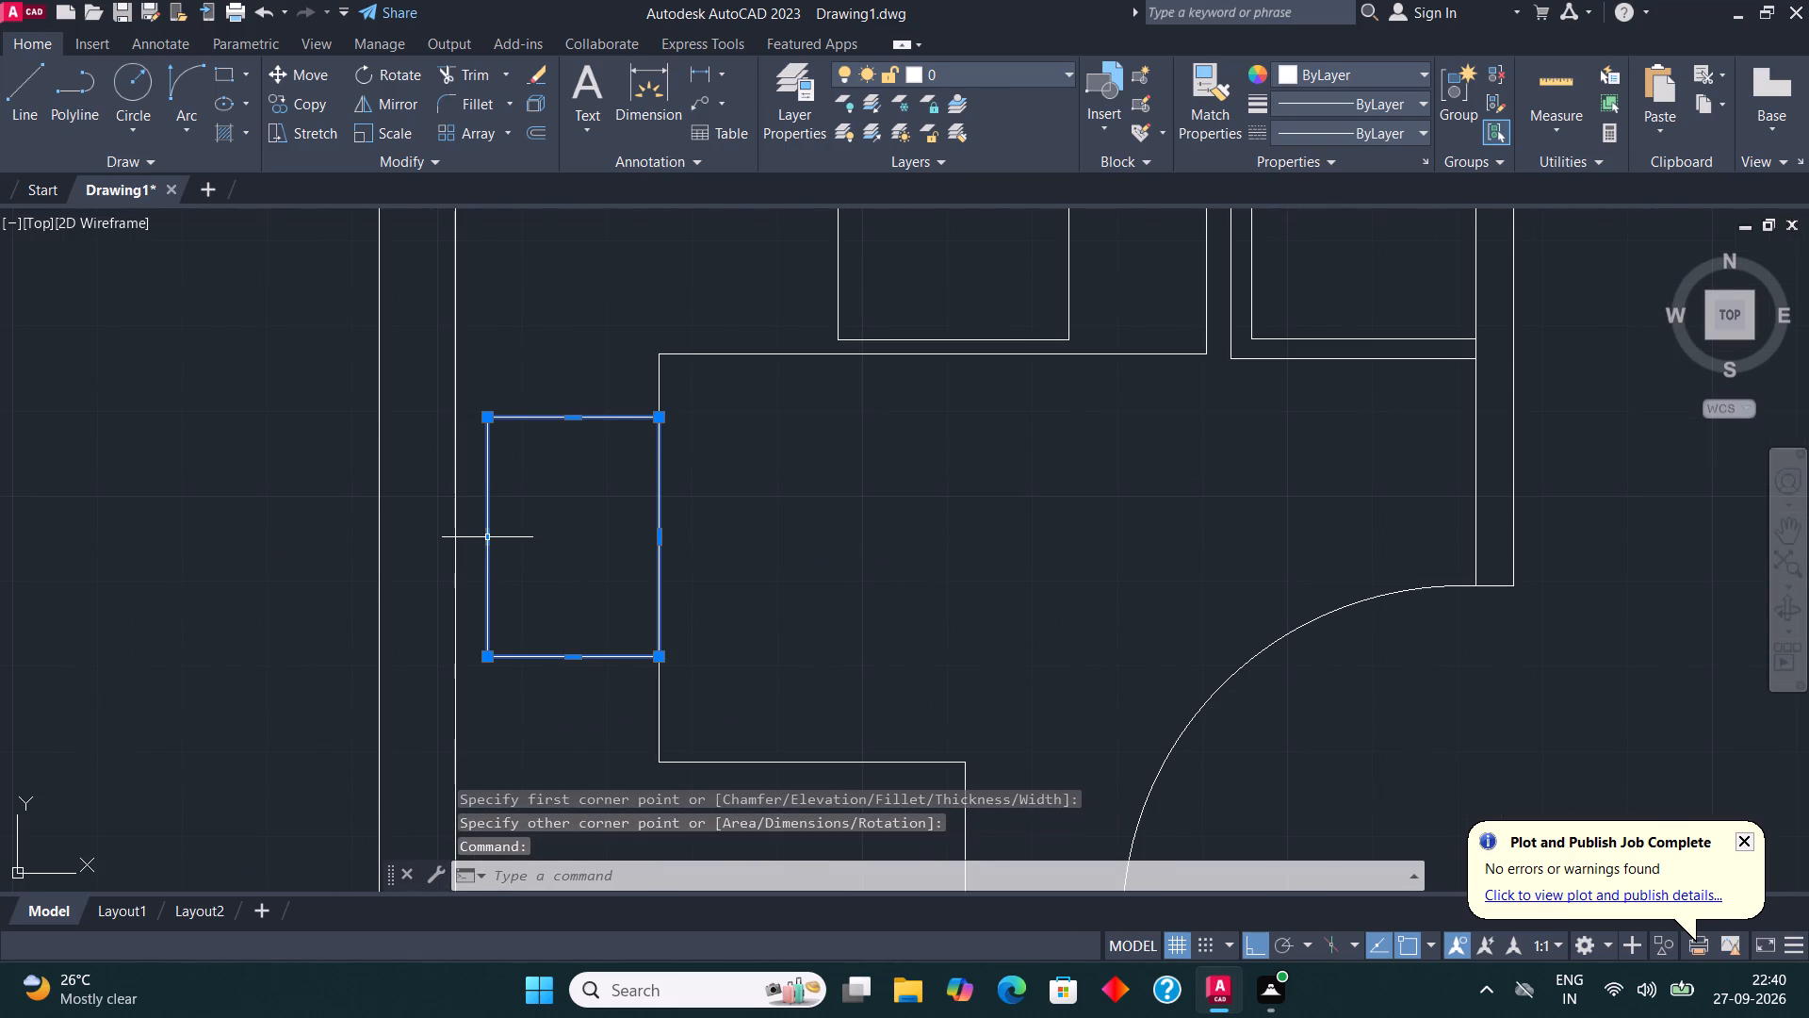
{"action": "left_click", "coordinate": [489, 541]}
{"action": "left_click", "coordinate": [473, 539]}
{"action": "key", "text": "Escape"}
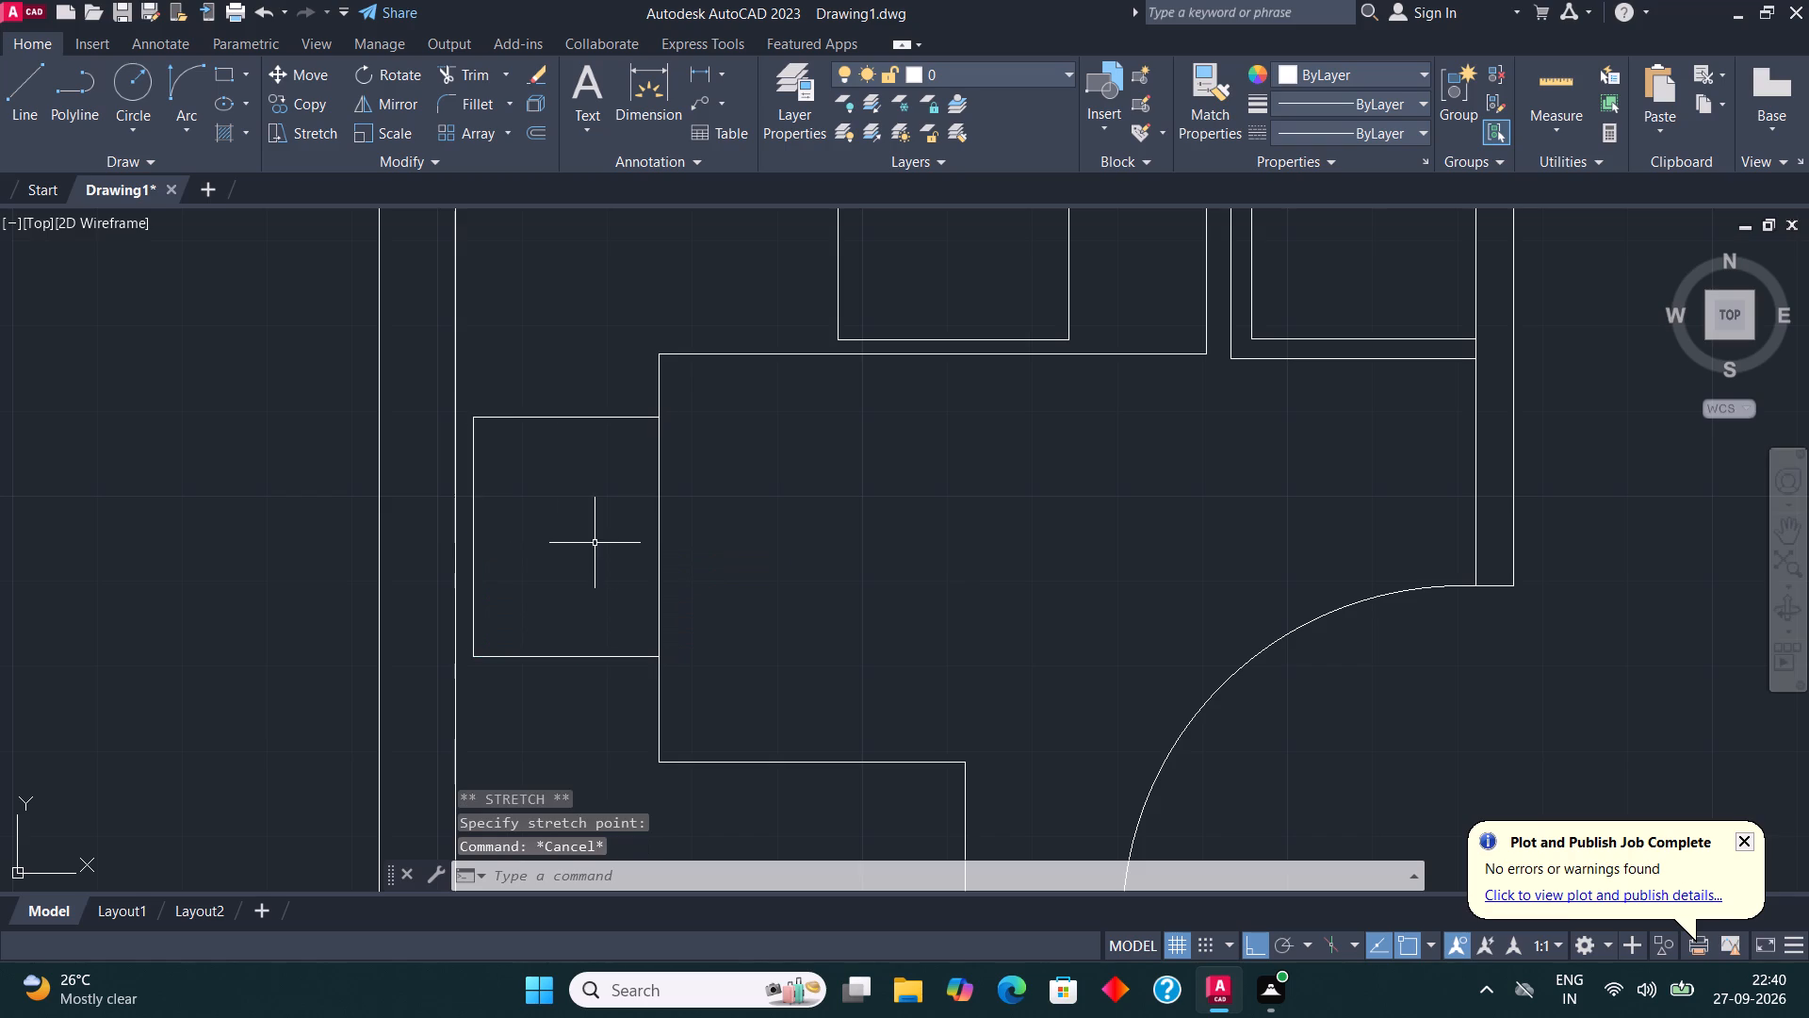
{"action": "left_click", "coordinate": [660, 543]}
{"action": "left_click", "coordinate": [660, 544]}
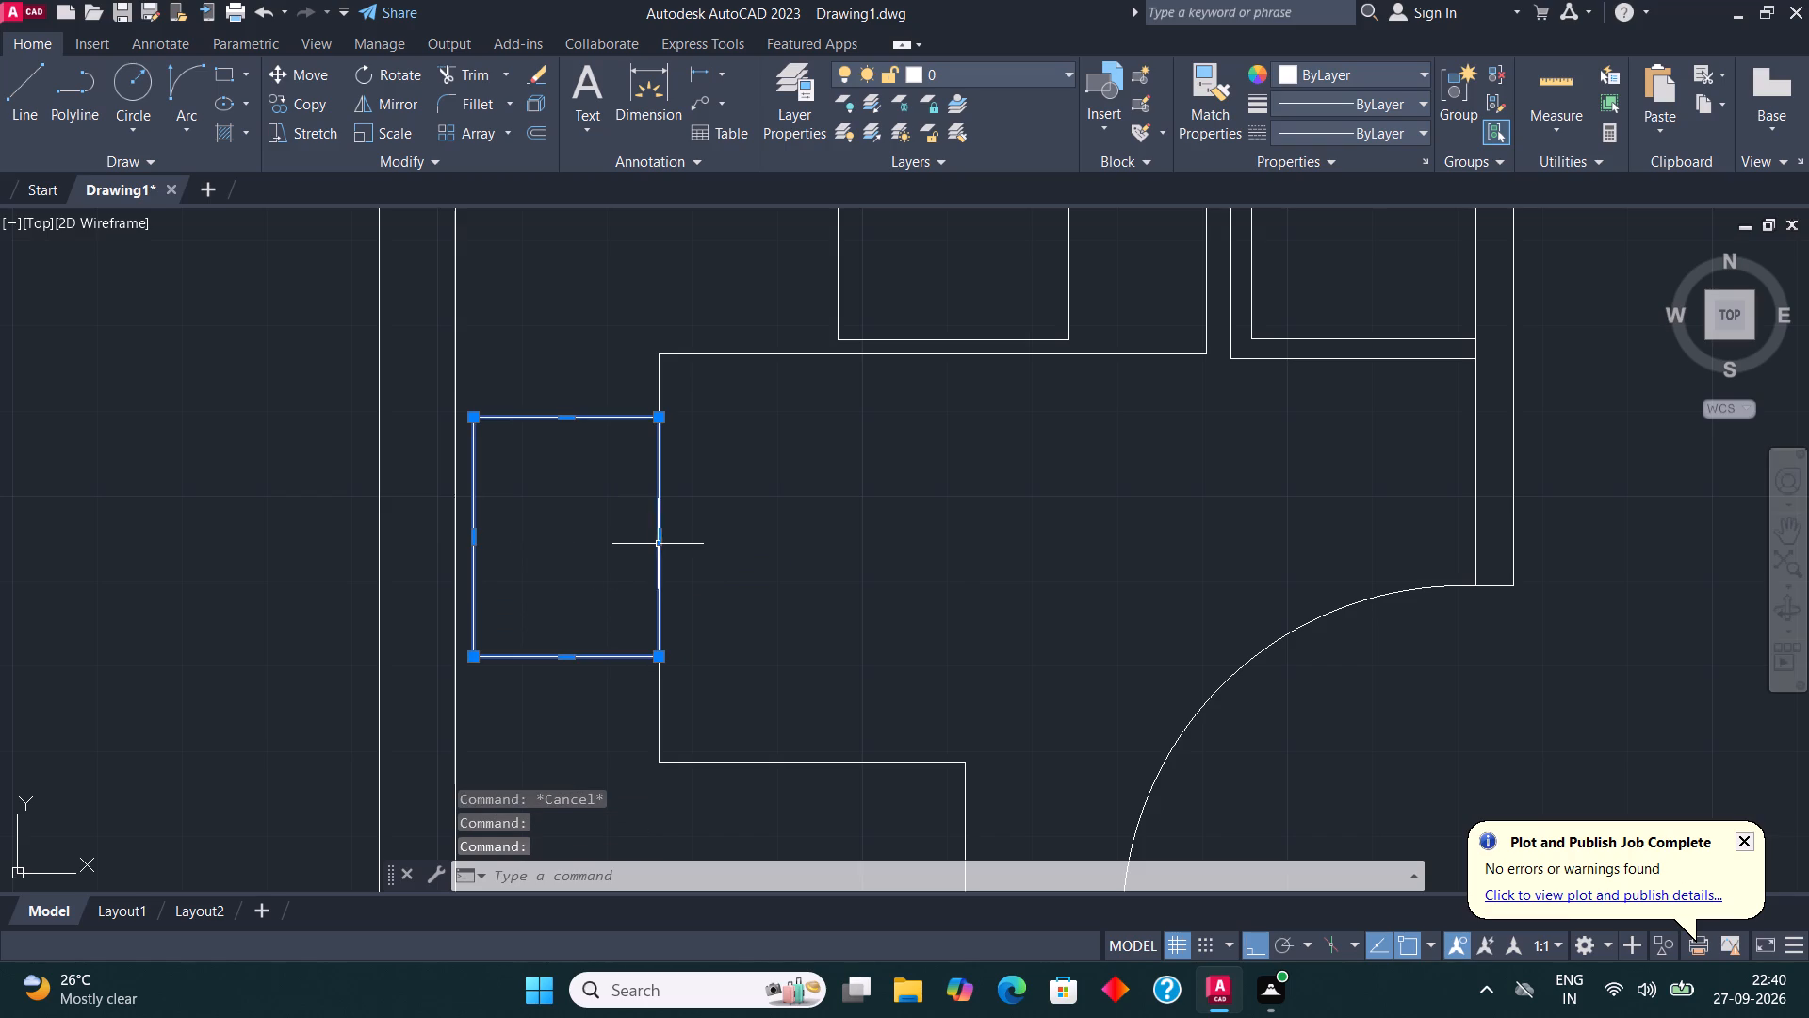
{"action": "left_click", "coordinate": [660, 538]}
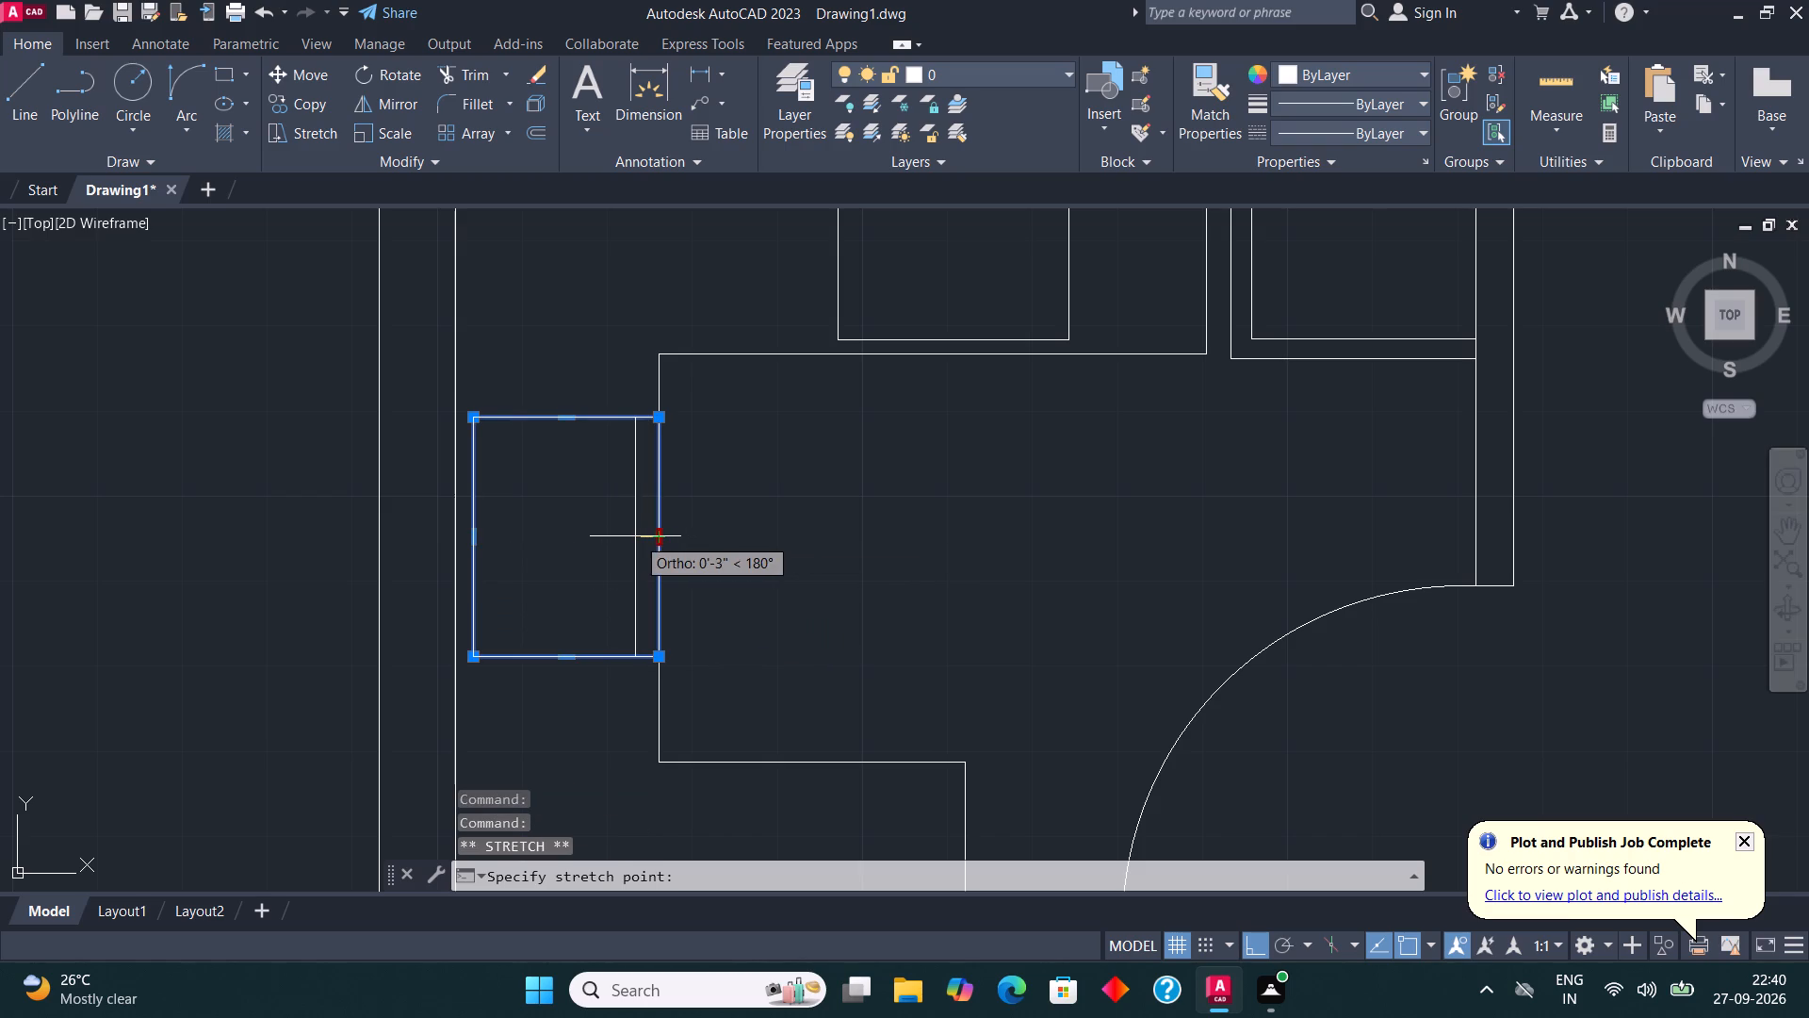
{"action": "left_click", "coordinate": [635, 536]}
{"action": "key", "text": "Escape"}
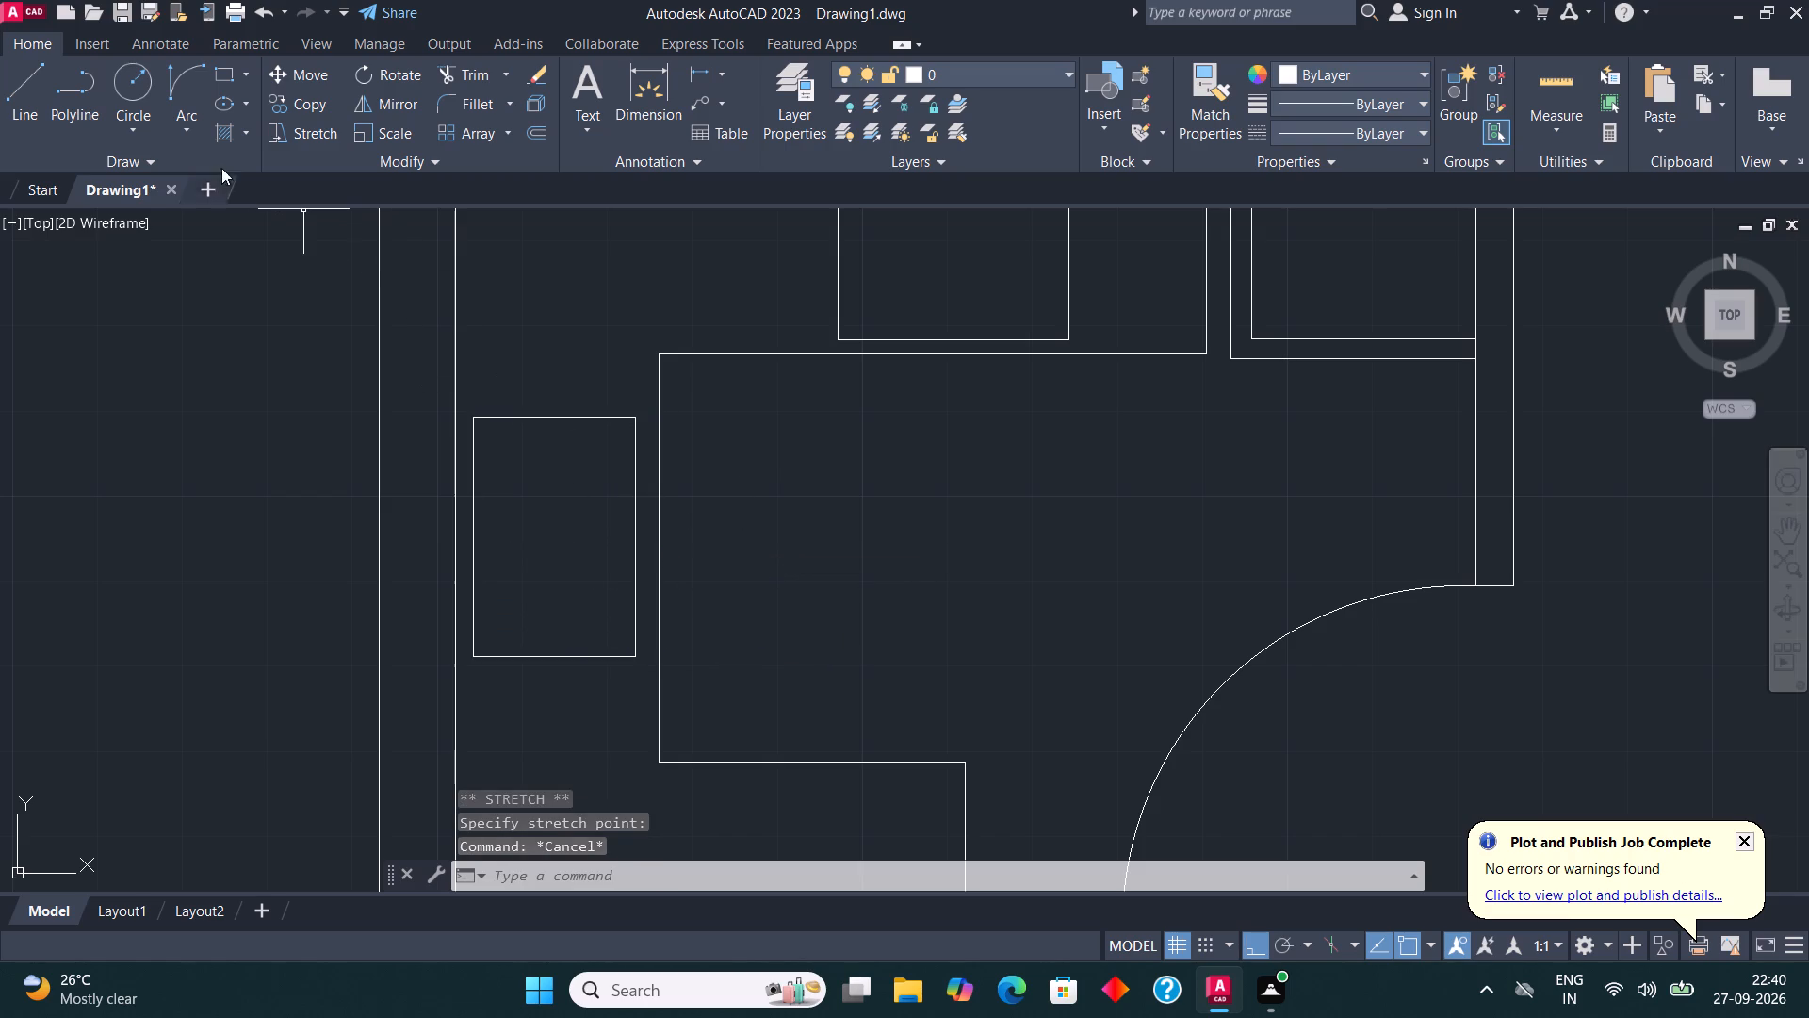
Divide the left counter rectangle in half with a flat, zero-height rectangle 1'-7" long between its side midpoints.
{"action": "left_click", "coordinate": [222, 72]}
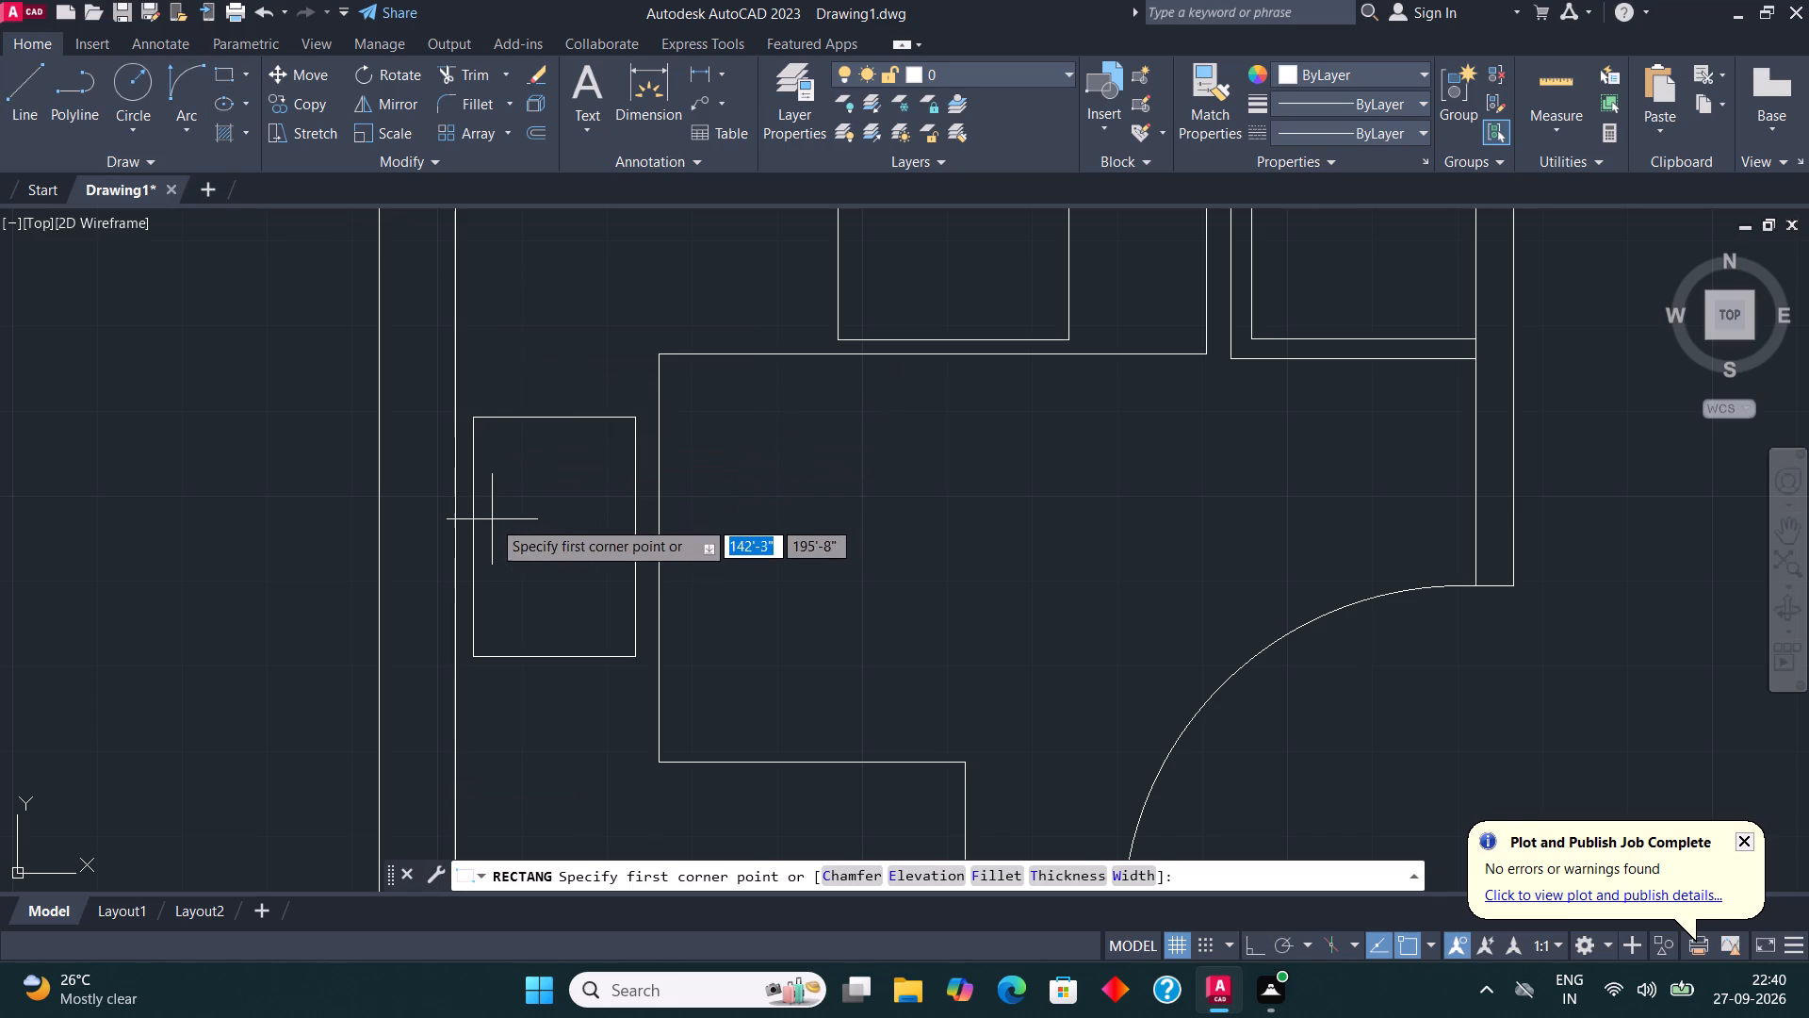
{"action": "left_click", "coordinate": [474, 528]}
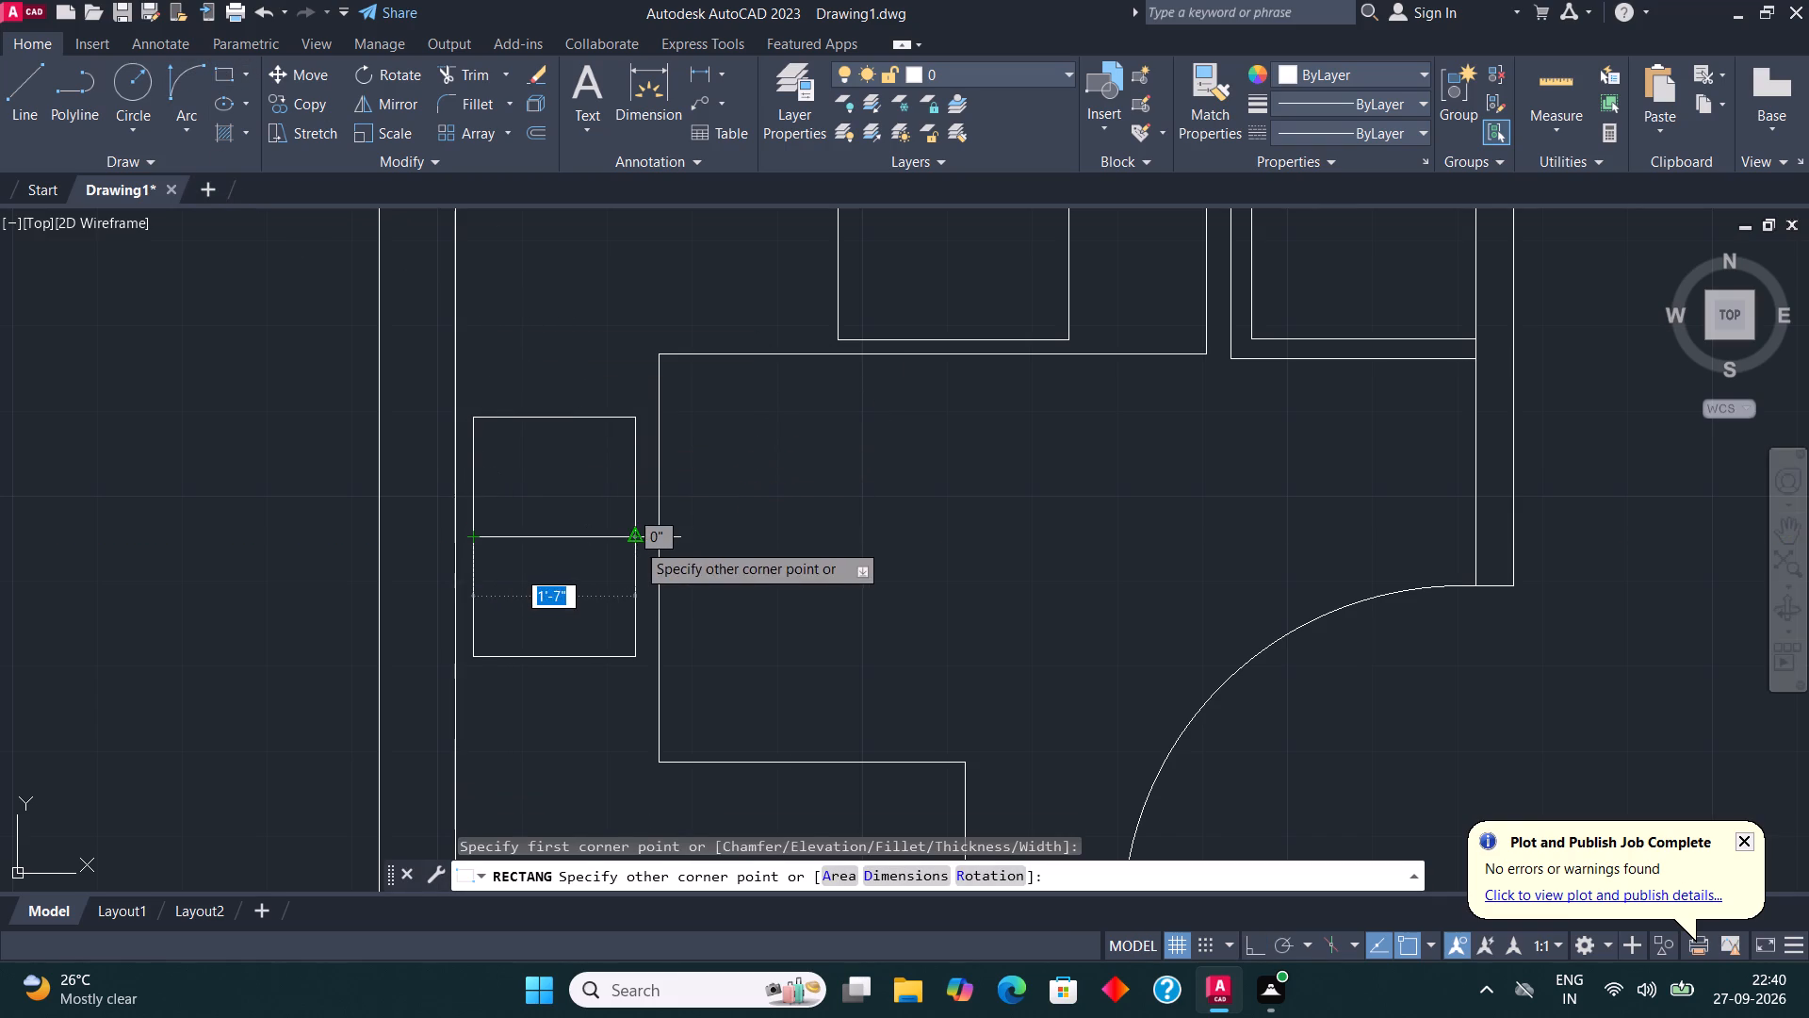
{"action": "left_click", "coordinate": [636, 542]}
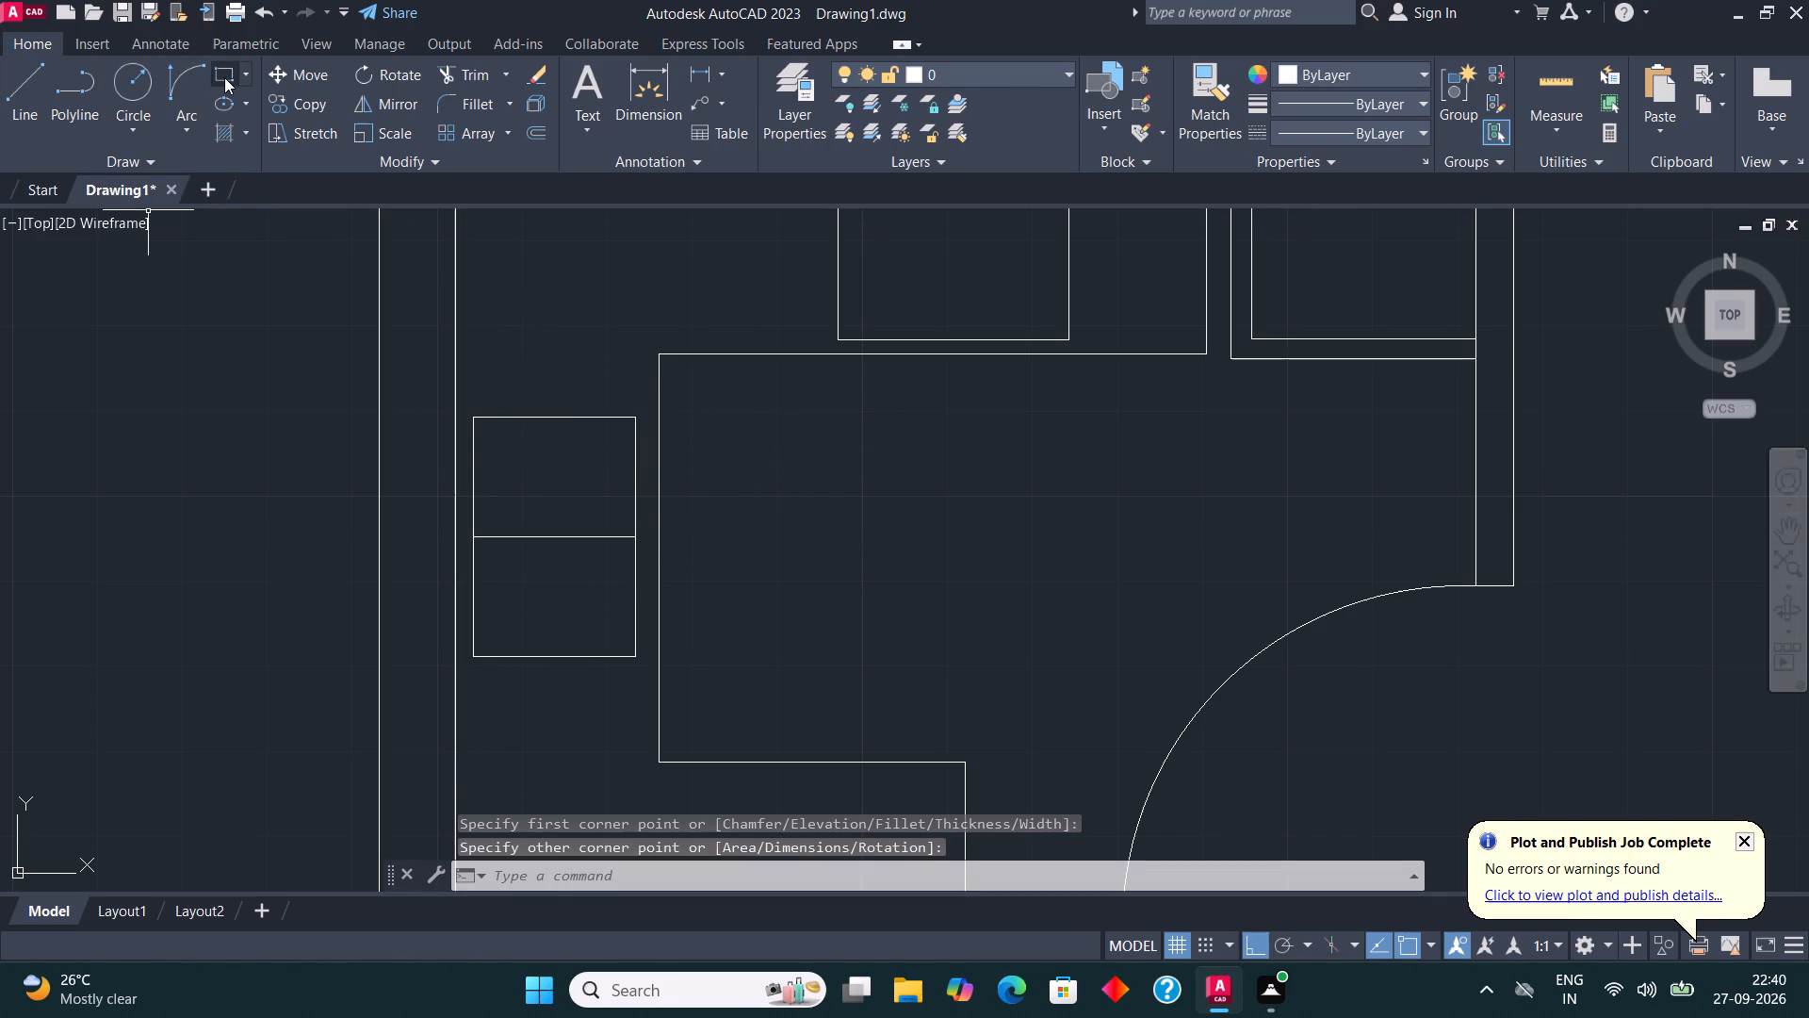
Draw a slightly smaller inset rectangle inside the upper half of the divided left counter rectangle.
{"action": "left_click", "coordinate": [224, 77]}
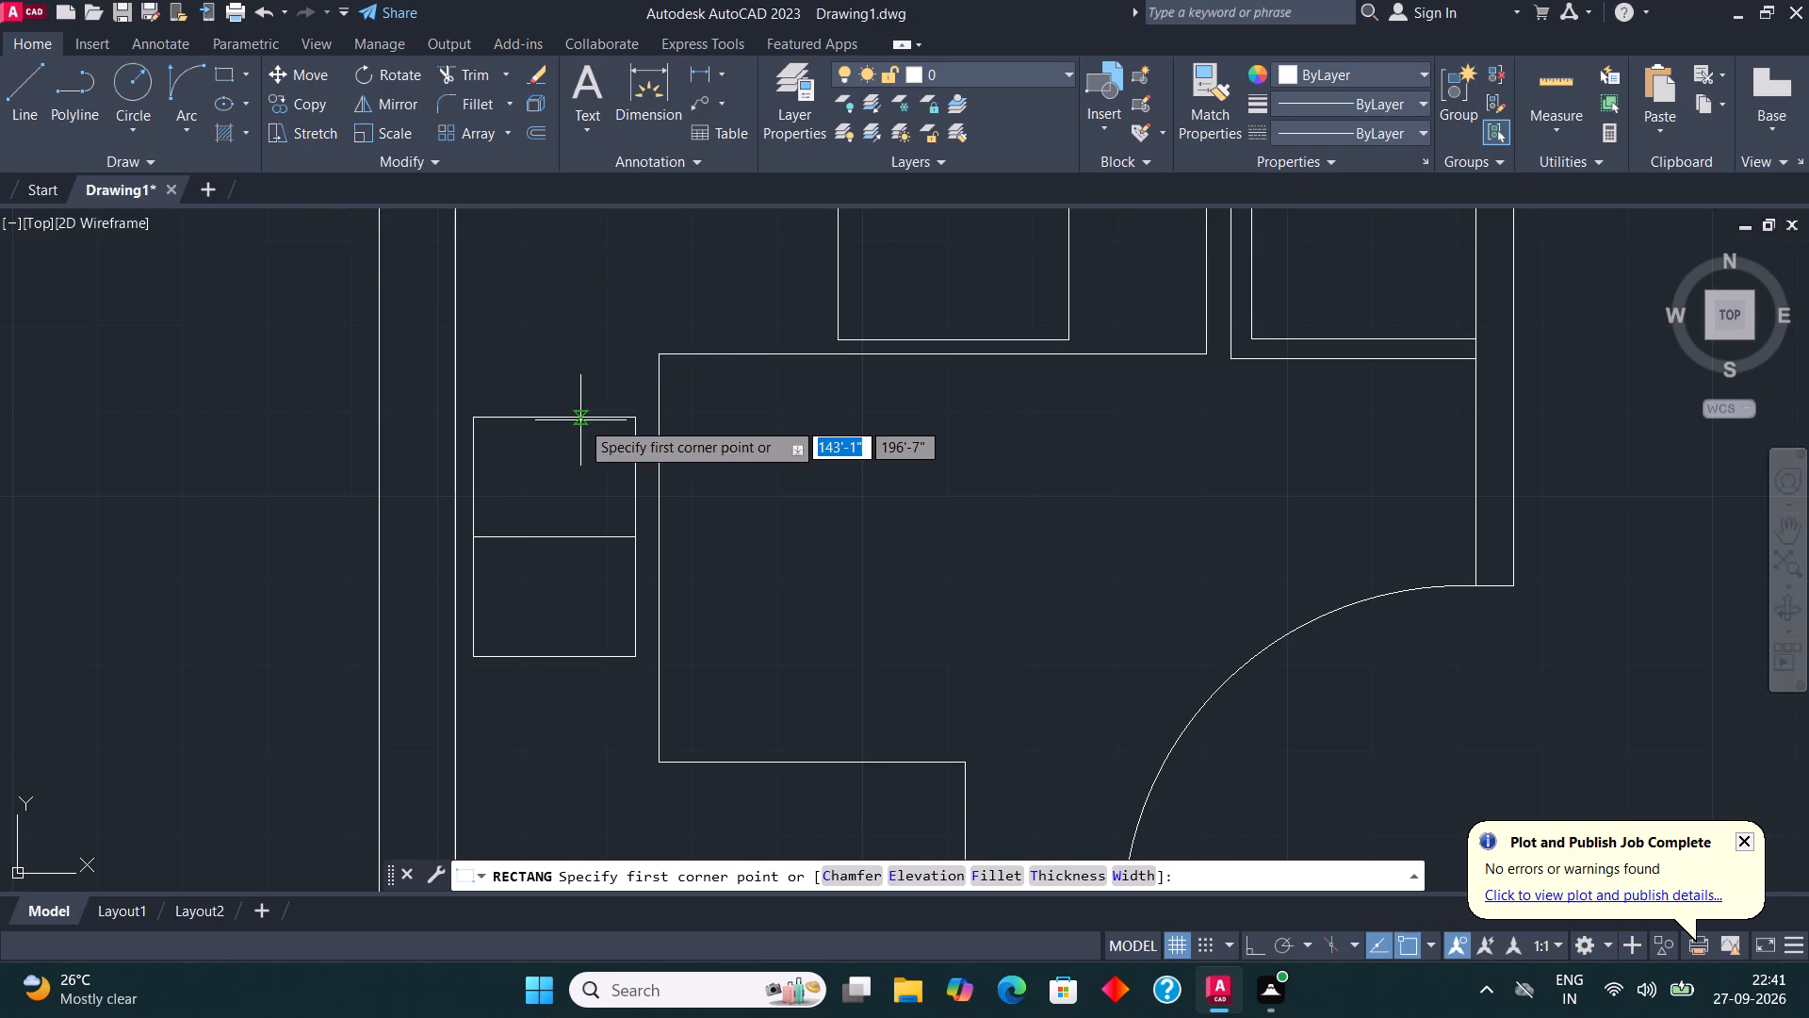
{"action": "scroll", "coordinate": [542, 497], "scroll_direction": "up", "scroll_amount": 1}
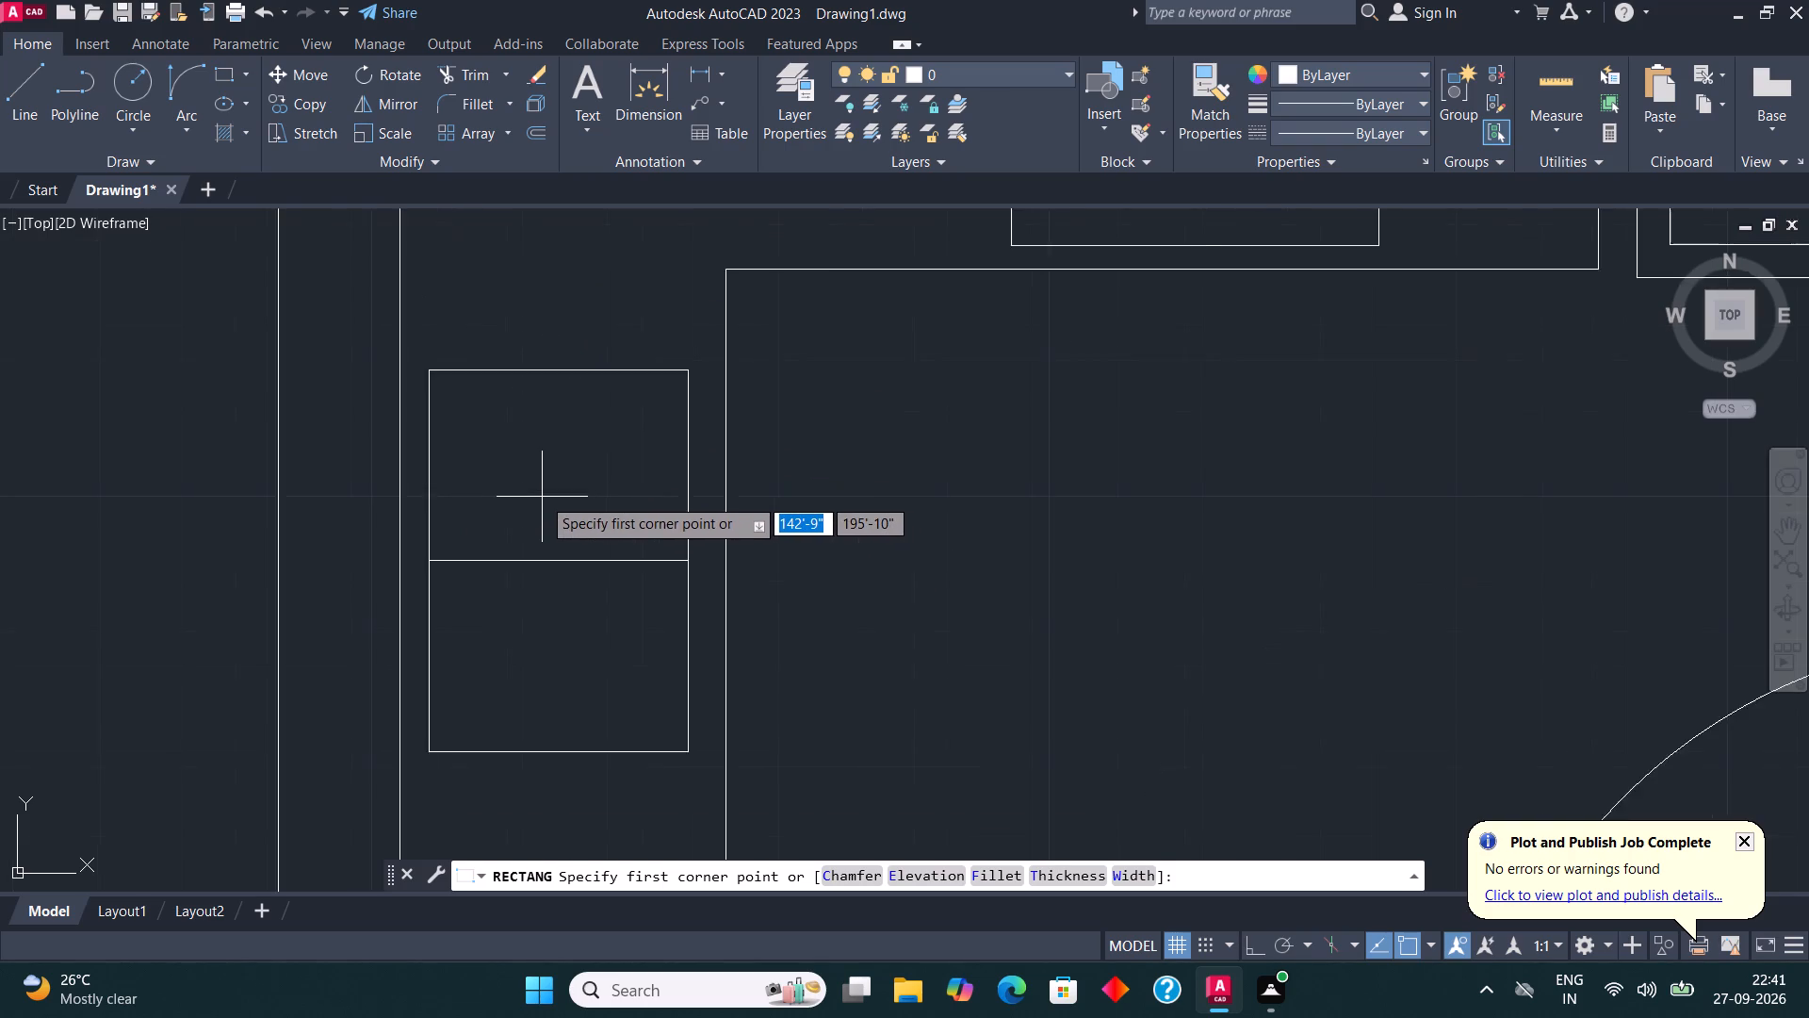
{"action": "scroll", "coordinate": [542, 497], "scroll_direction": "up", "scroll_amount": 1}
{"action": "left_click", "coordinate": [379, 583]}
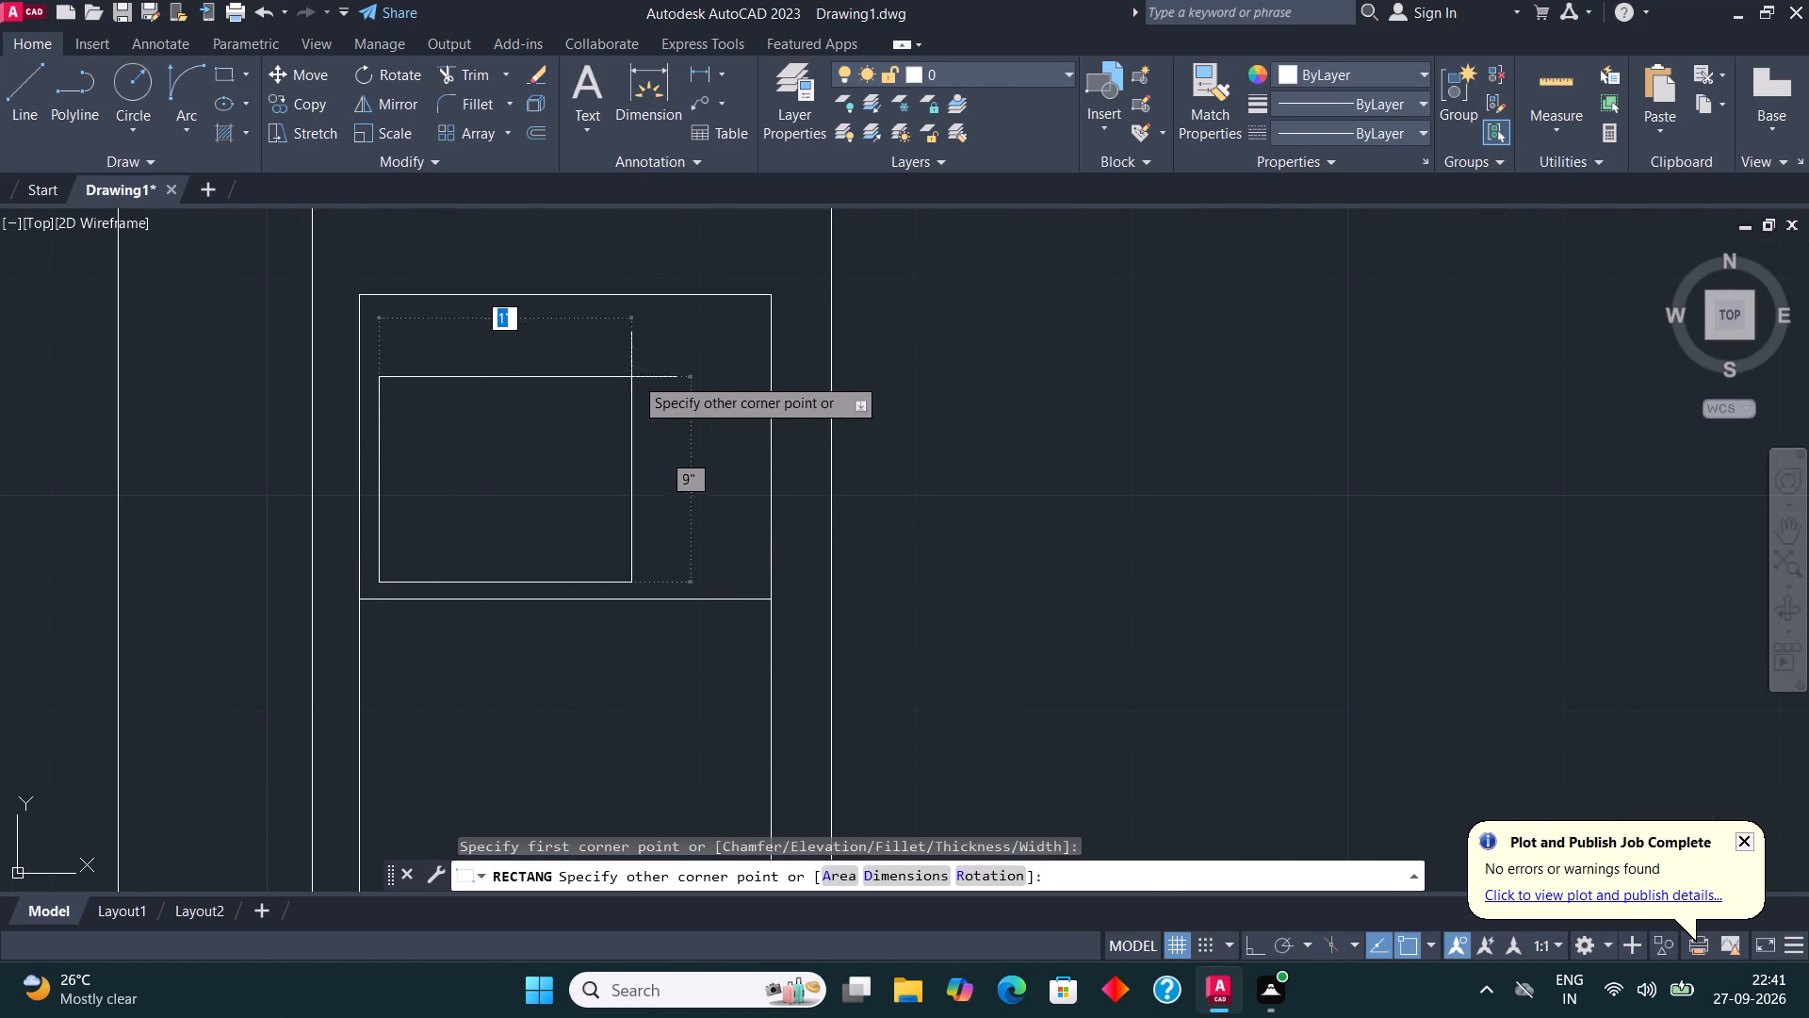
{"action": "left_click", "coordinate": [756, 318]}
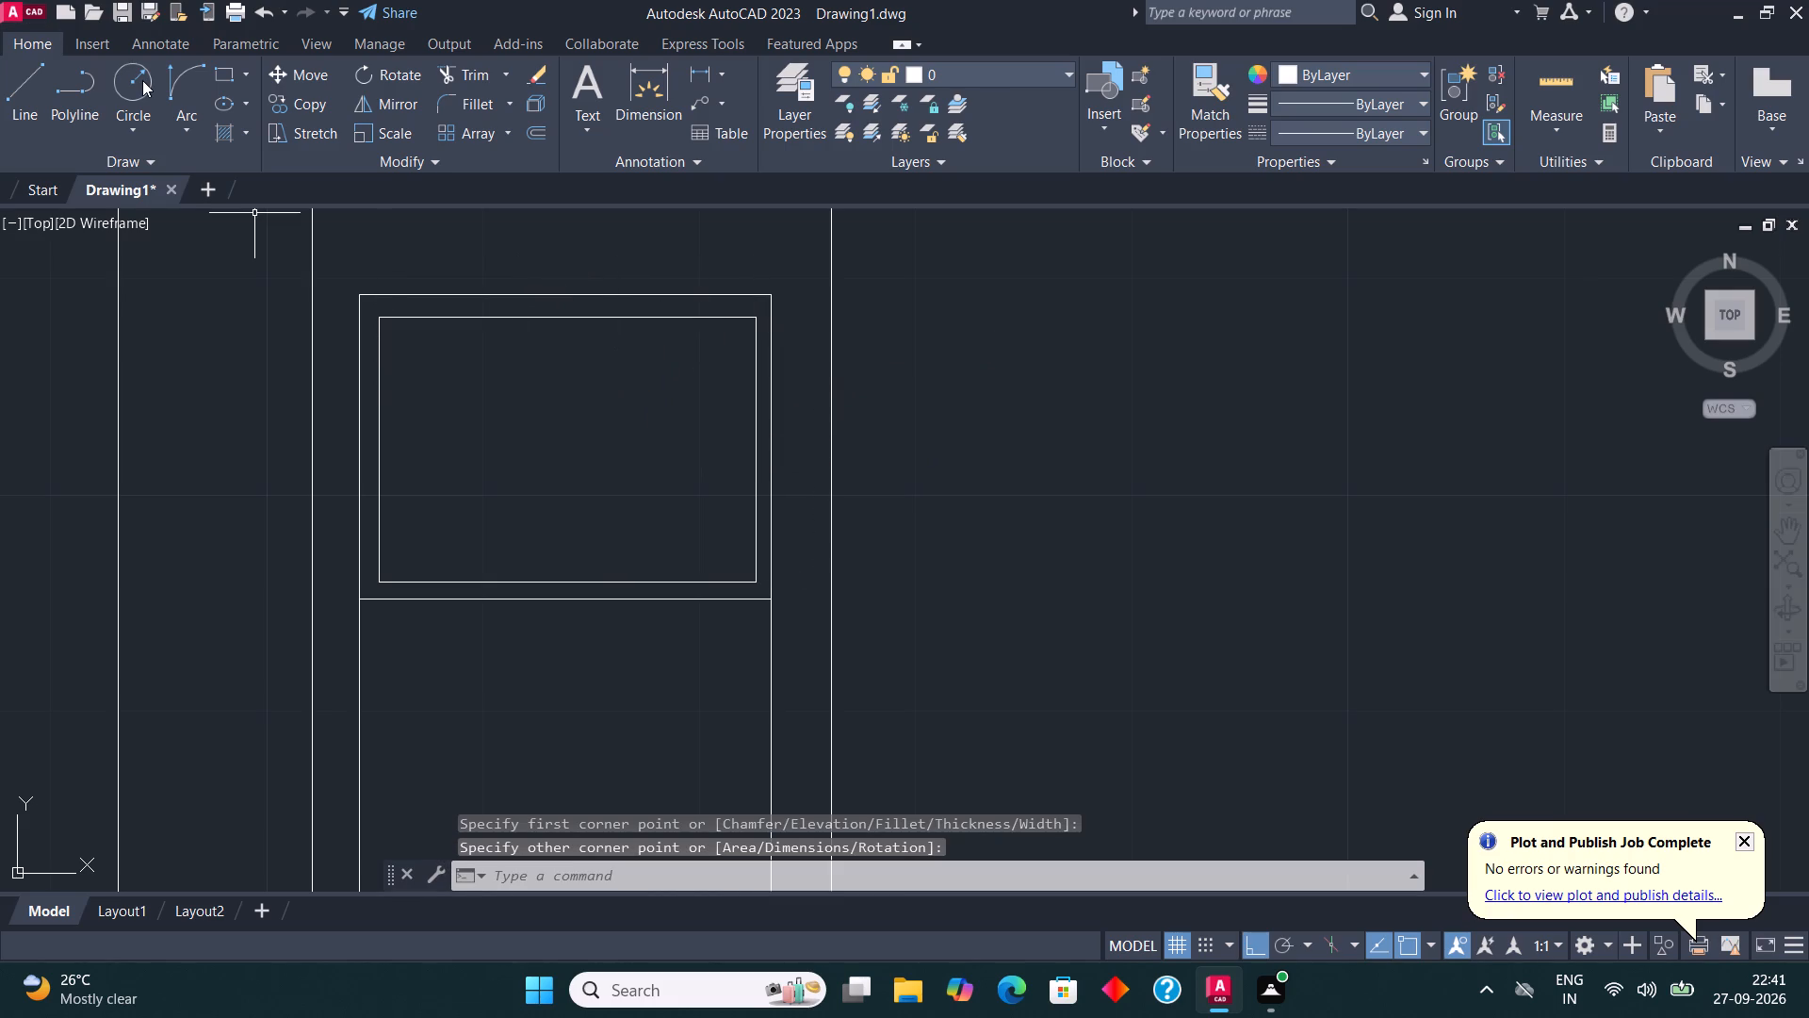
Draw a small drain circle of about 1" radius in the lower-left corner of the sink's inset rectangle.
{"action": "left_click", "coordinate": [142, 79]}
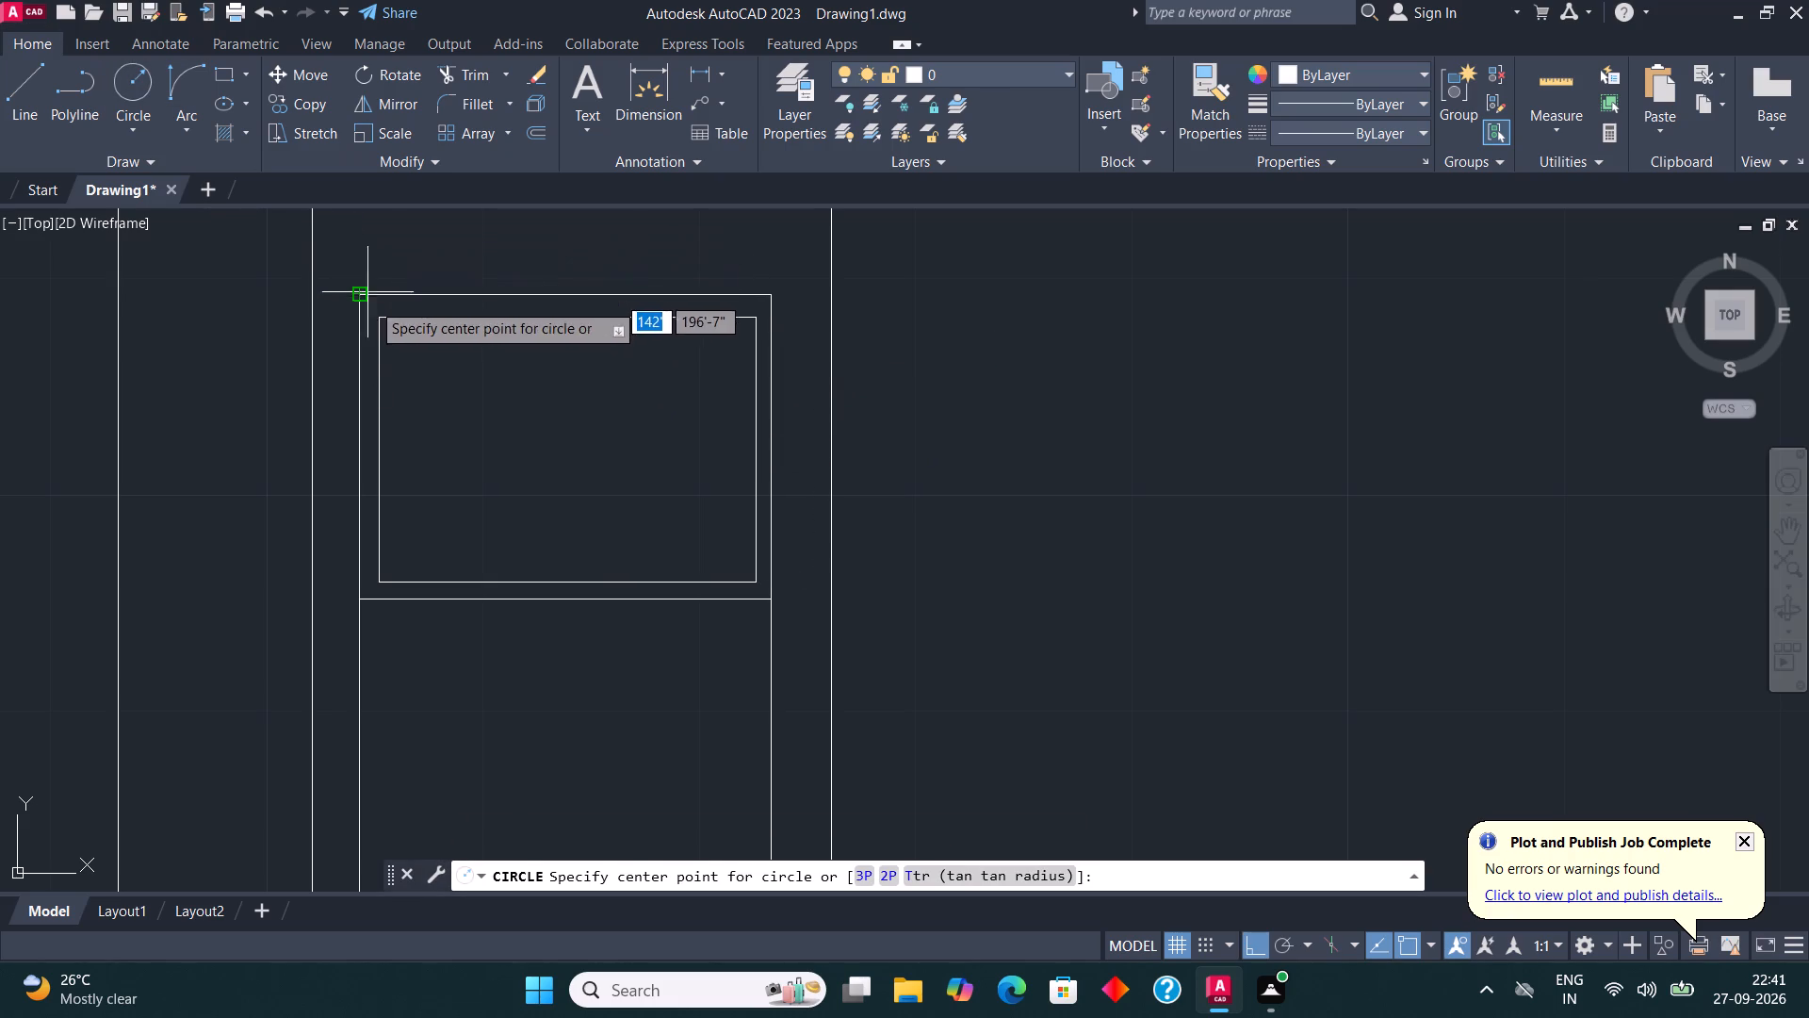
{"action": "left_click", "coordinate": [405, 558]}
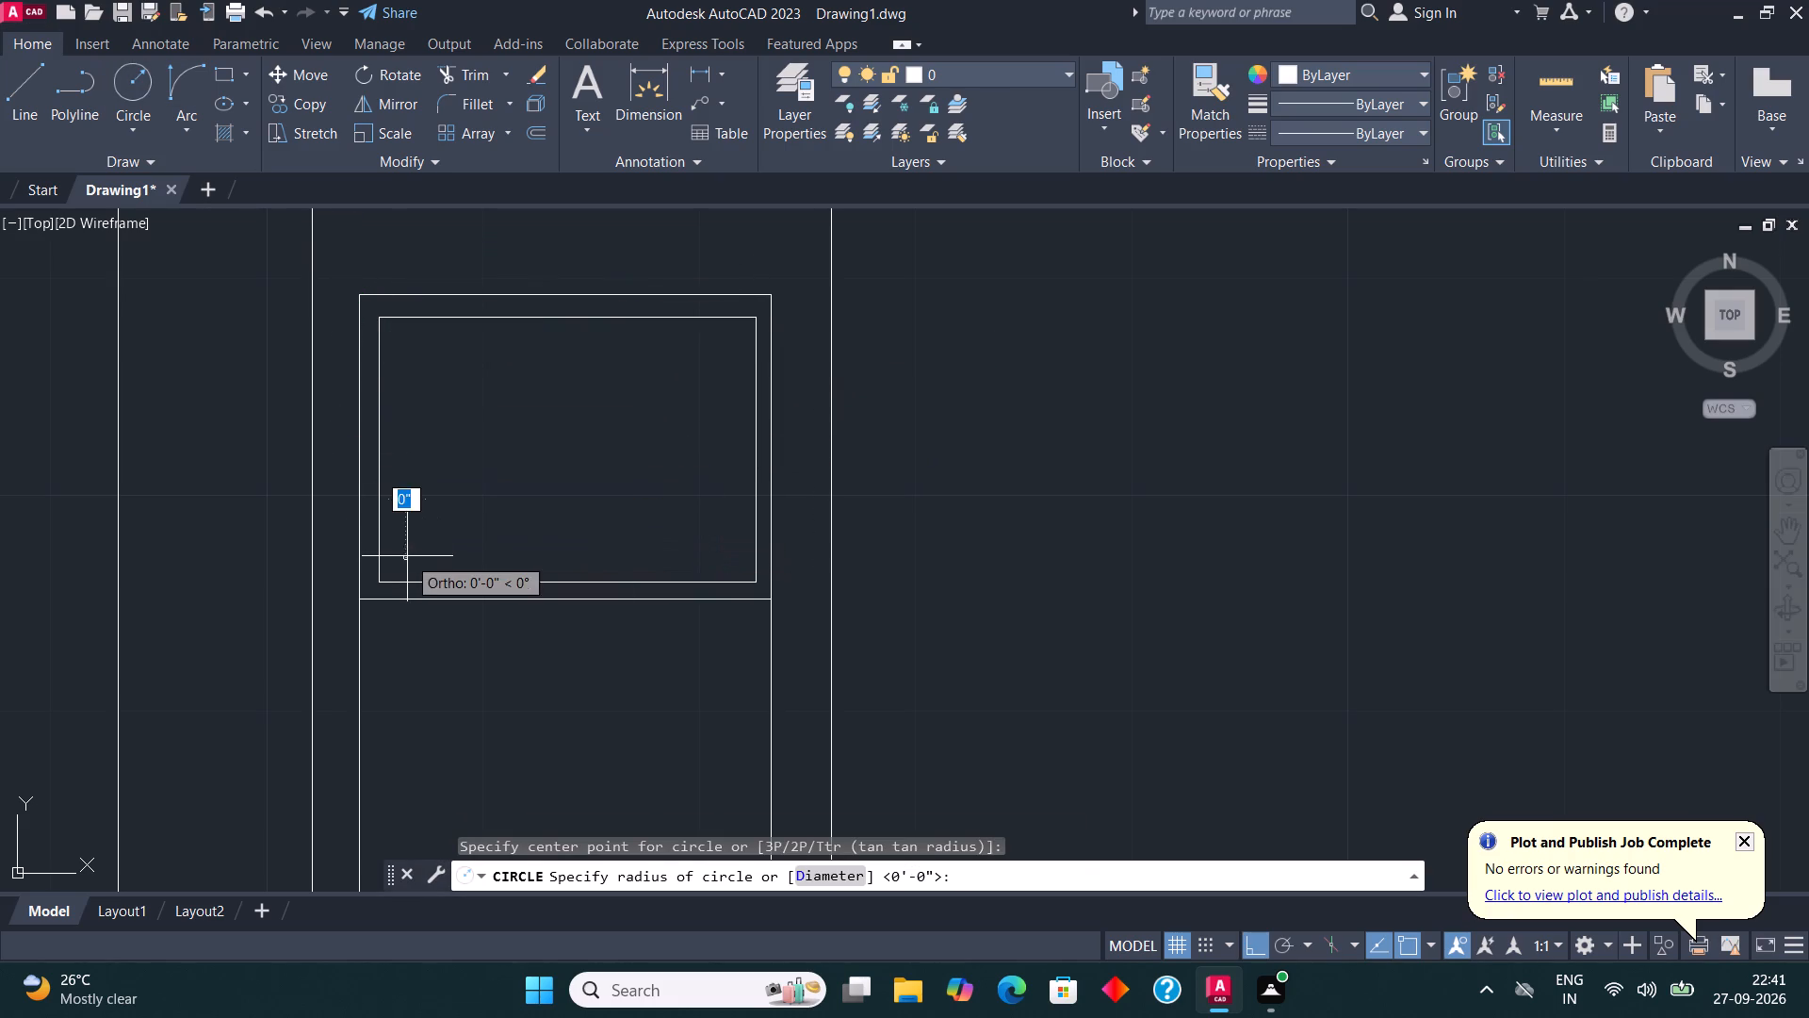
{"action": "left_click", "coordinate": [424, 543]}
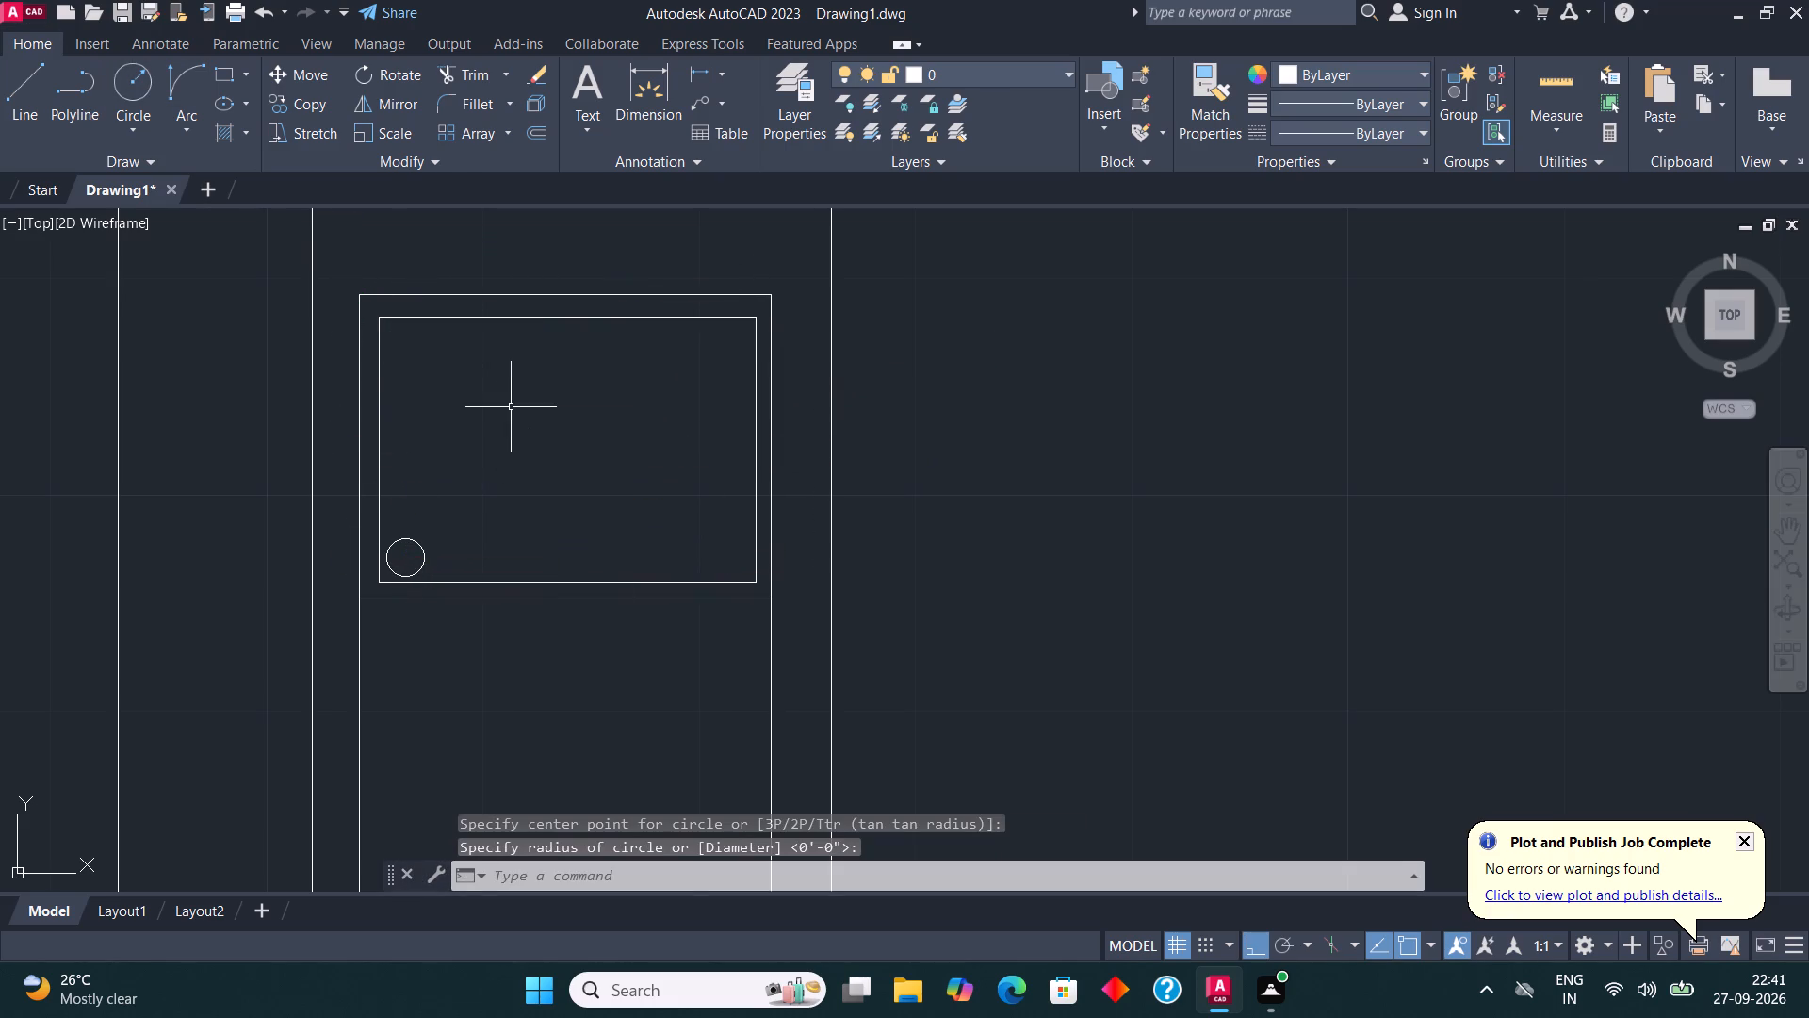
Draw a horizontal line just below the divider in the sink's lower half, stopping short of both sides.
{"action": "scroll", "coordinate": [510, 416], "scroll_direction": "down", "scroll_amount": 2}
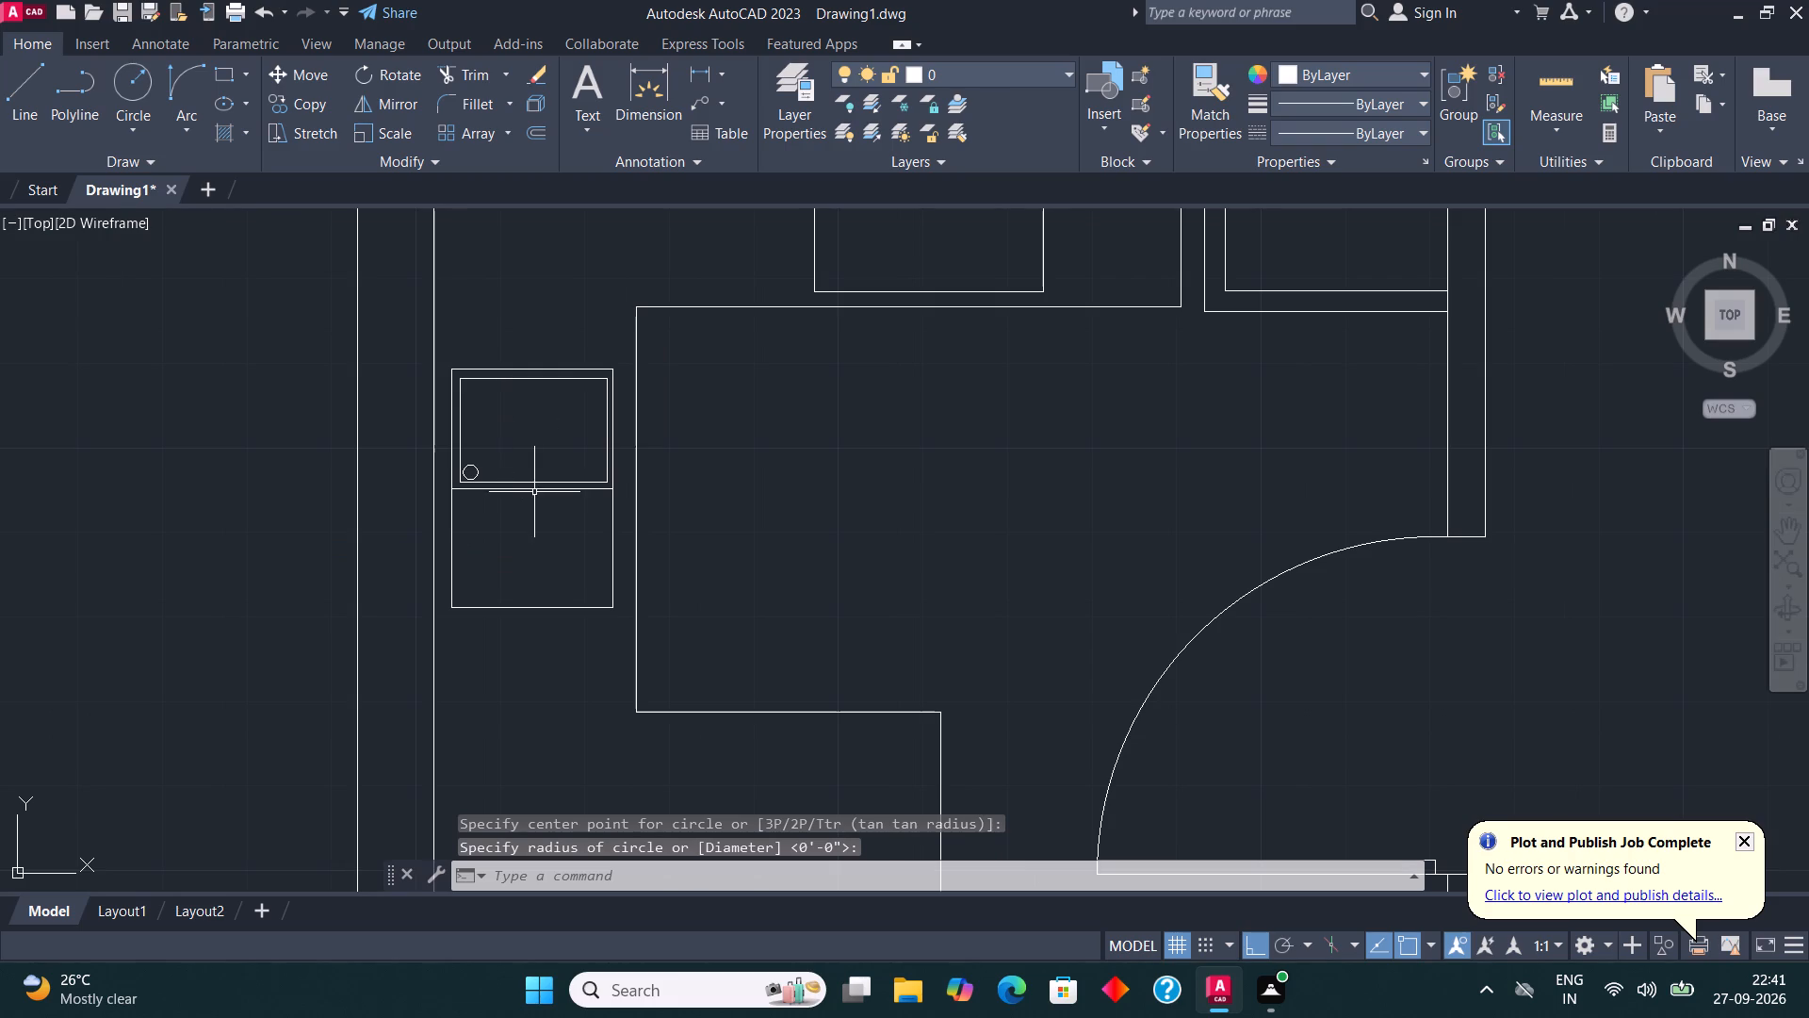
{"action": "scroll", "coordinate": [536, 497], "scroll_direction": "up", "scroll_amount": 2}
{"action": "left_click", "coordinate": [24, 81]}
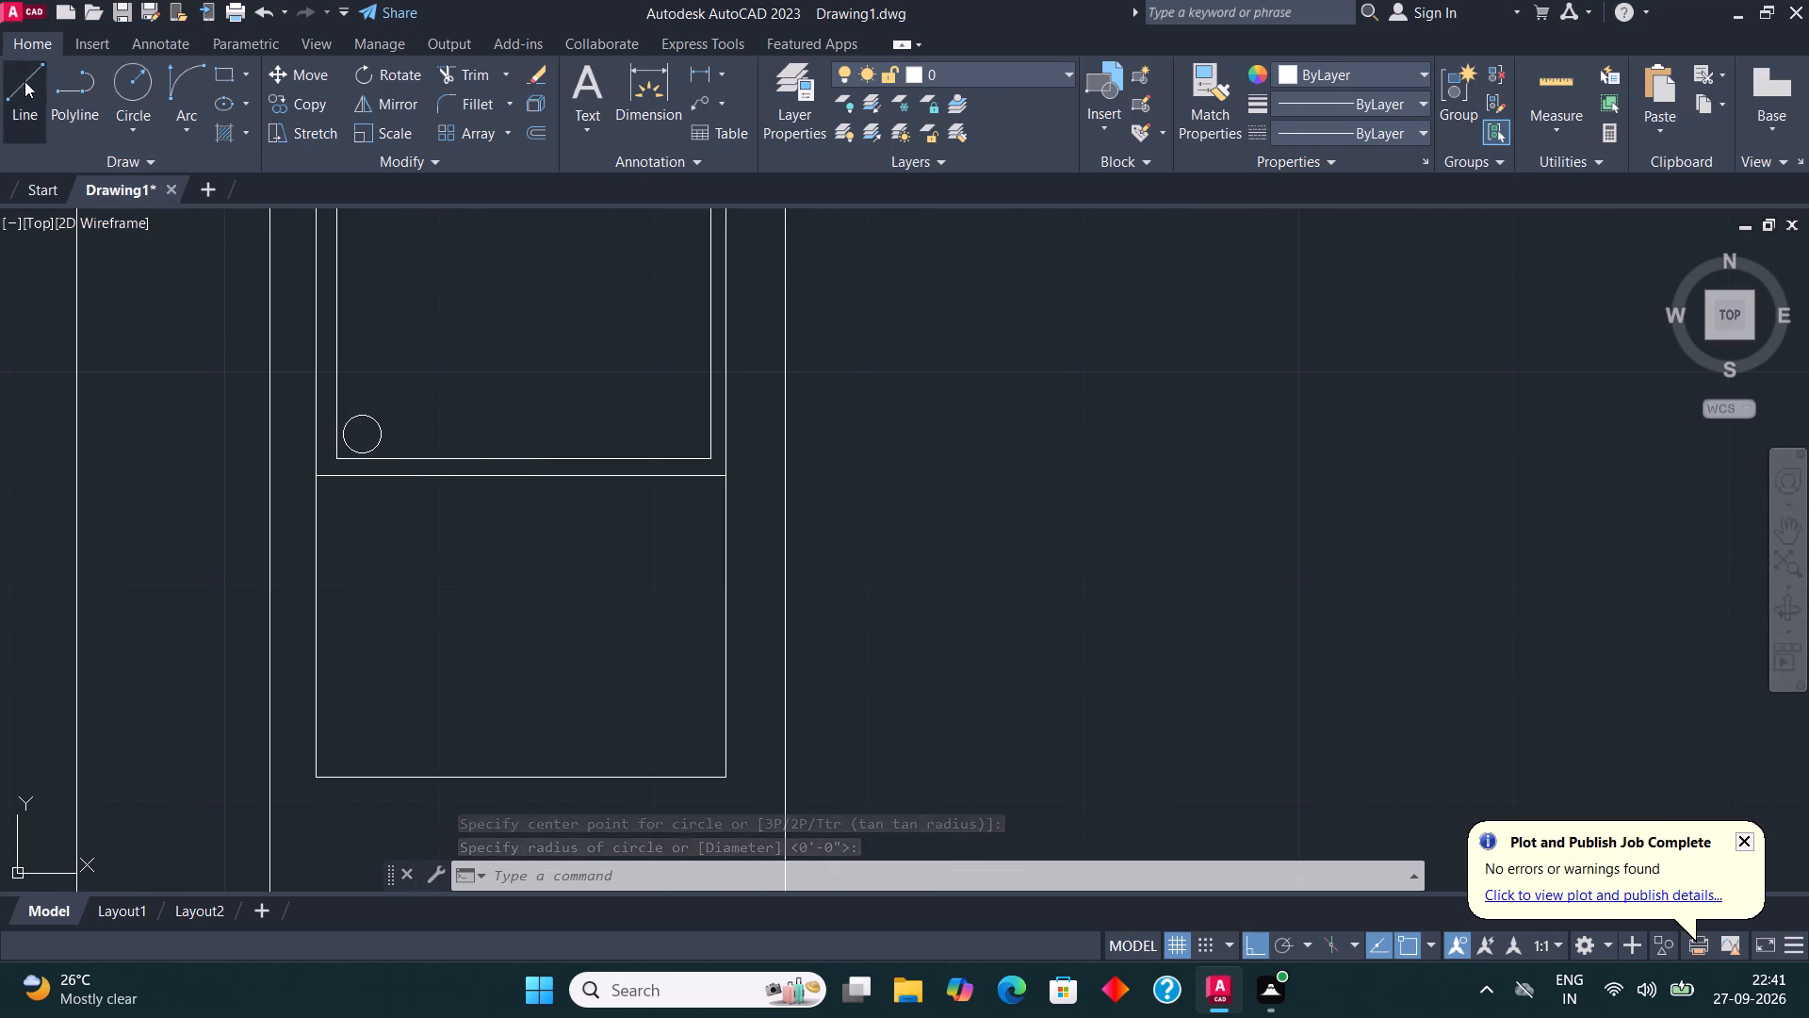
{"action": "left_click", "coordinate": [350, 498]}
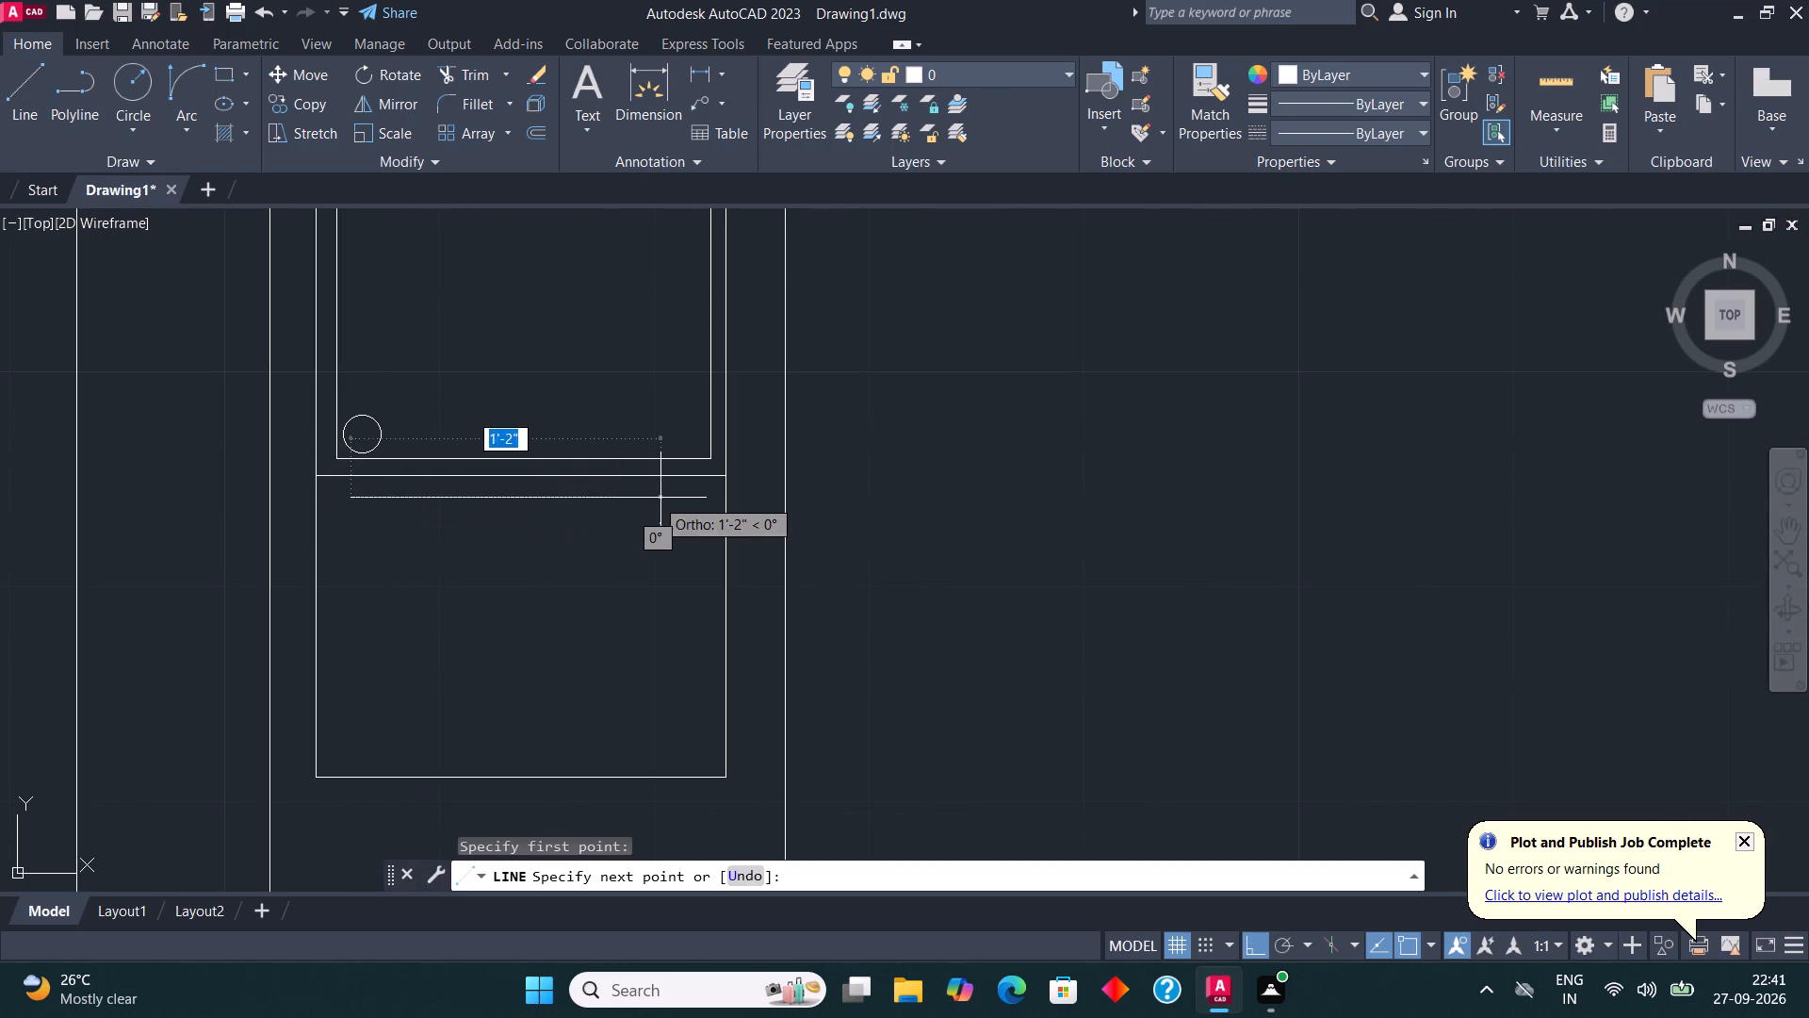
{"action": "left_click", "coordinate": [680, 496]}
{"action": "key", "text": "Escape"}
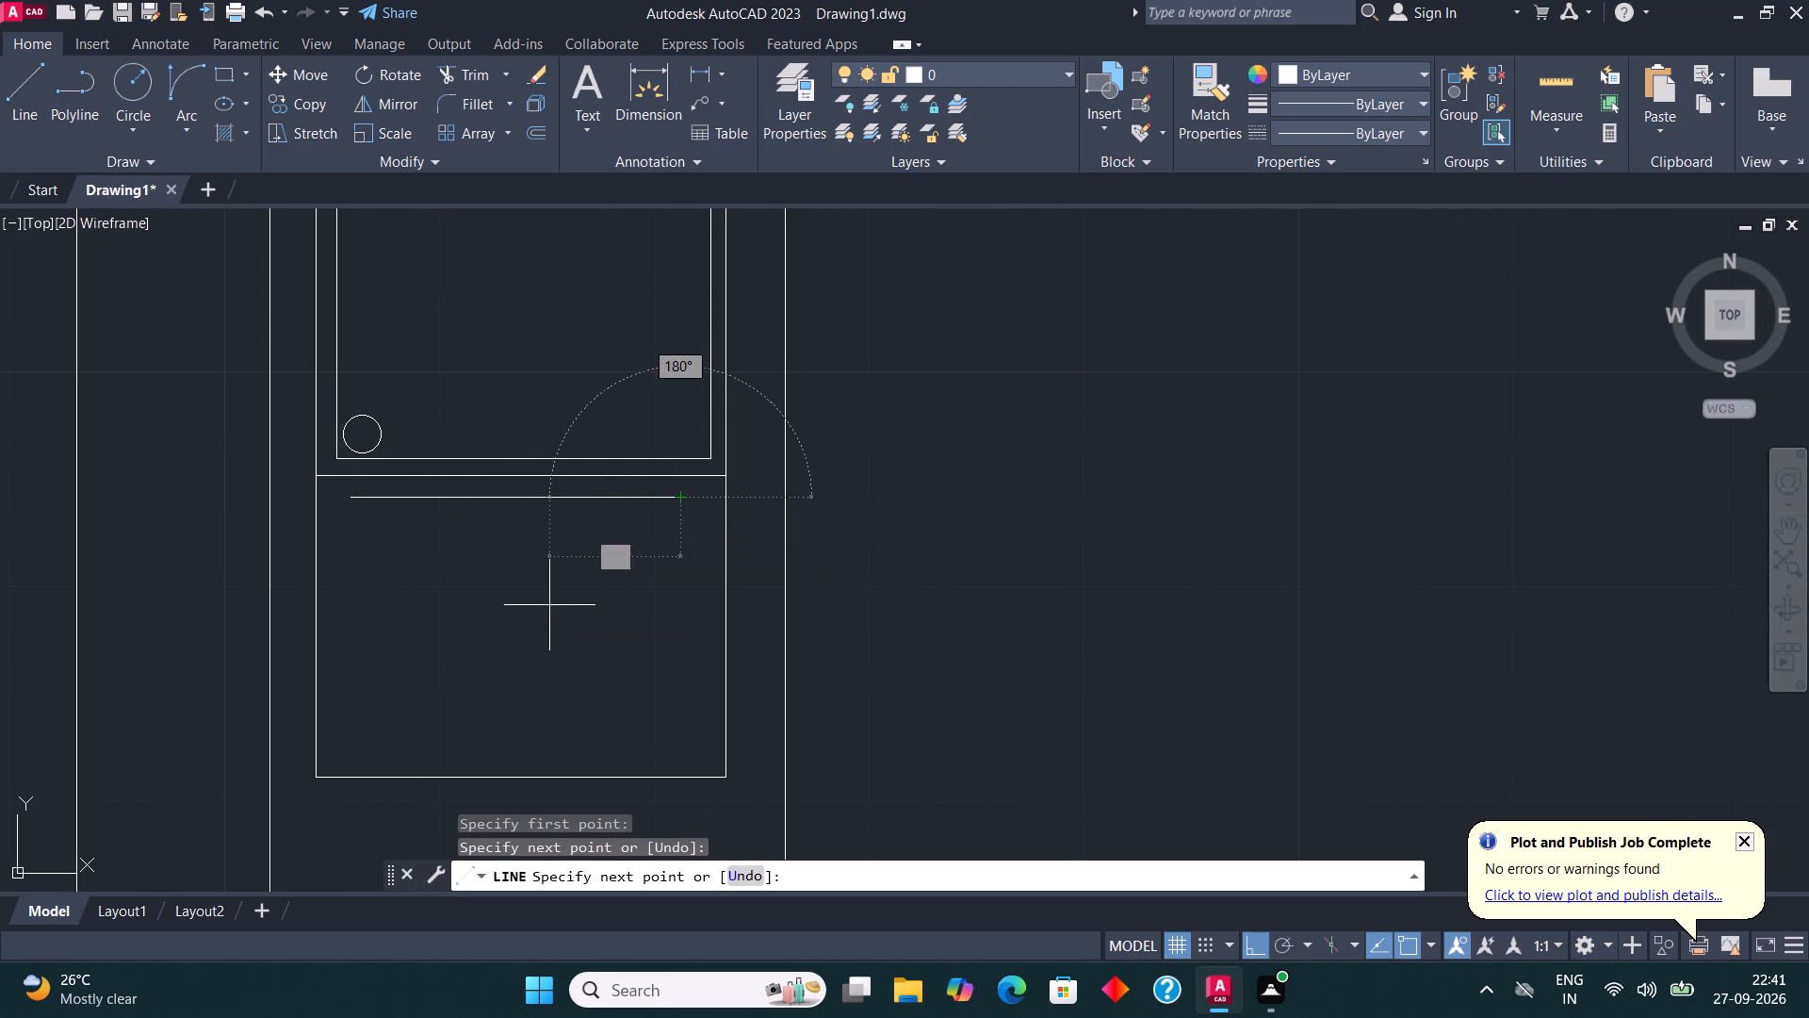
Copy the horizontal line downward ten times at about 1" spacing to fill the sink's lower half as a drainboard.
{"action": "left_click", "coordinate": [528, 510]}
{"action": "left_click", "coordinate": [507, 492]}
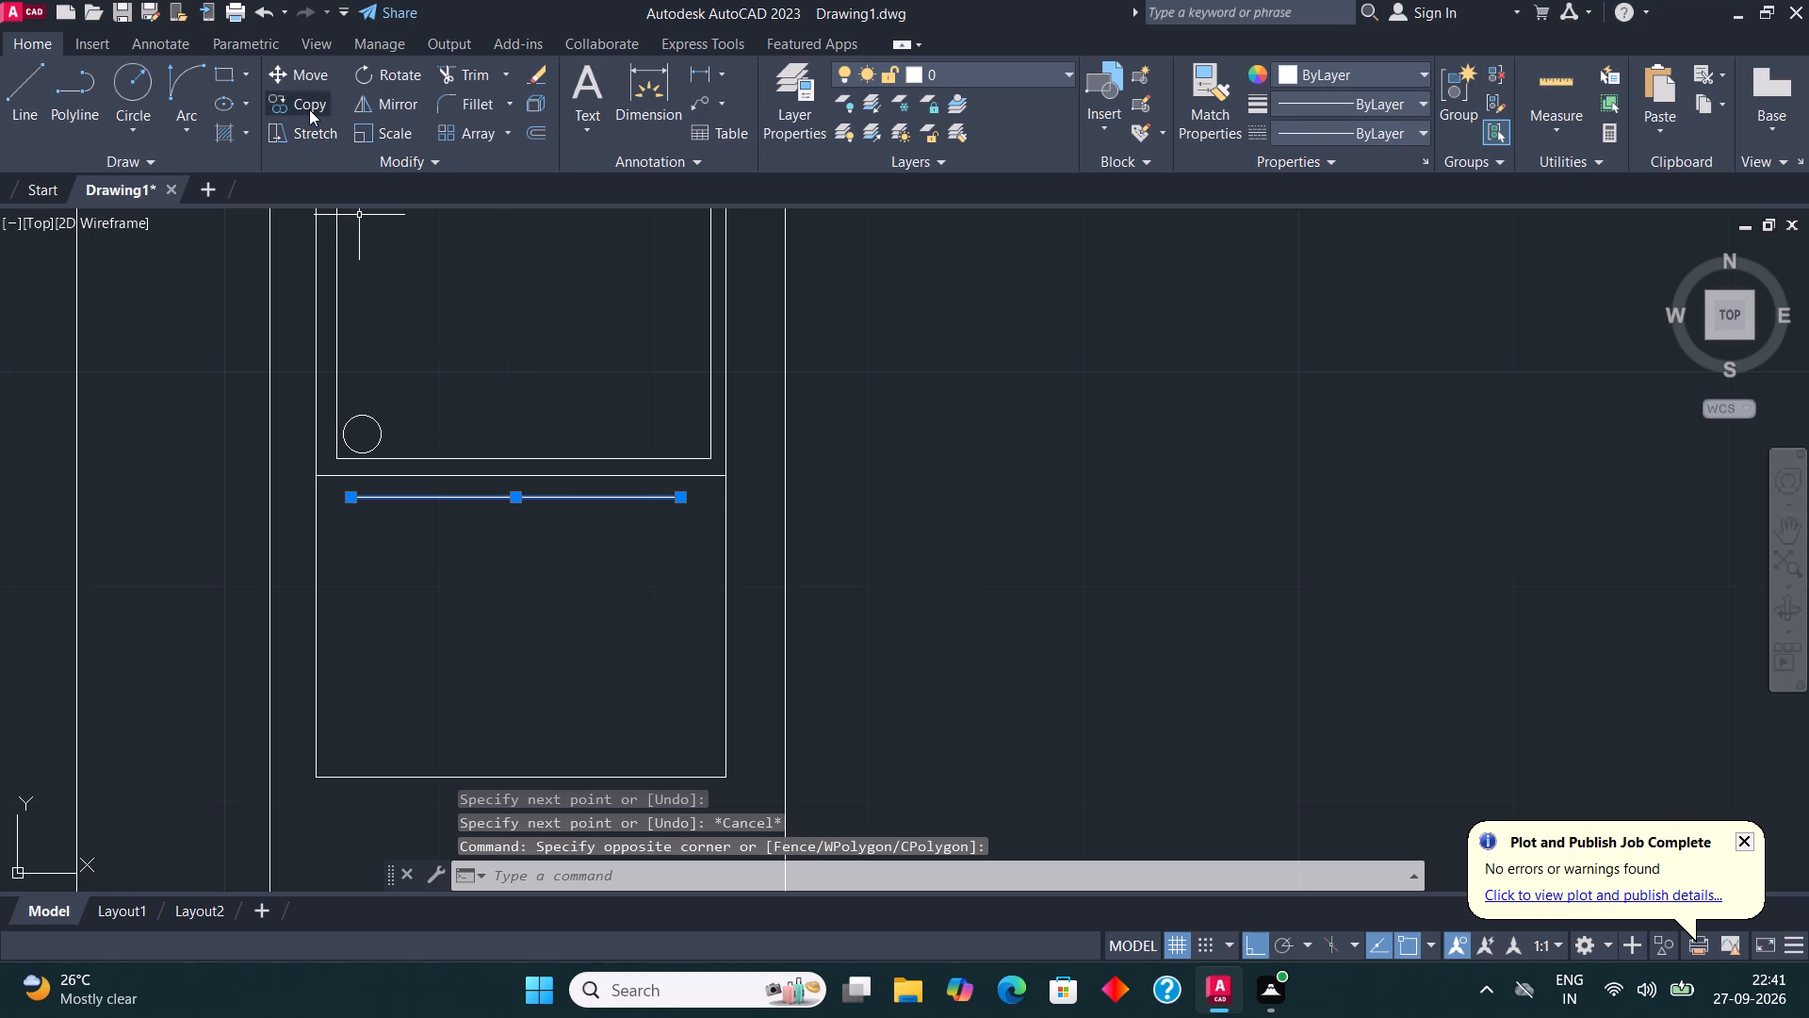
{"action": "left_click", "coordinate": [309, 108]}
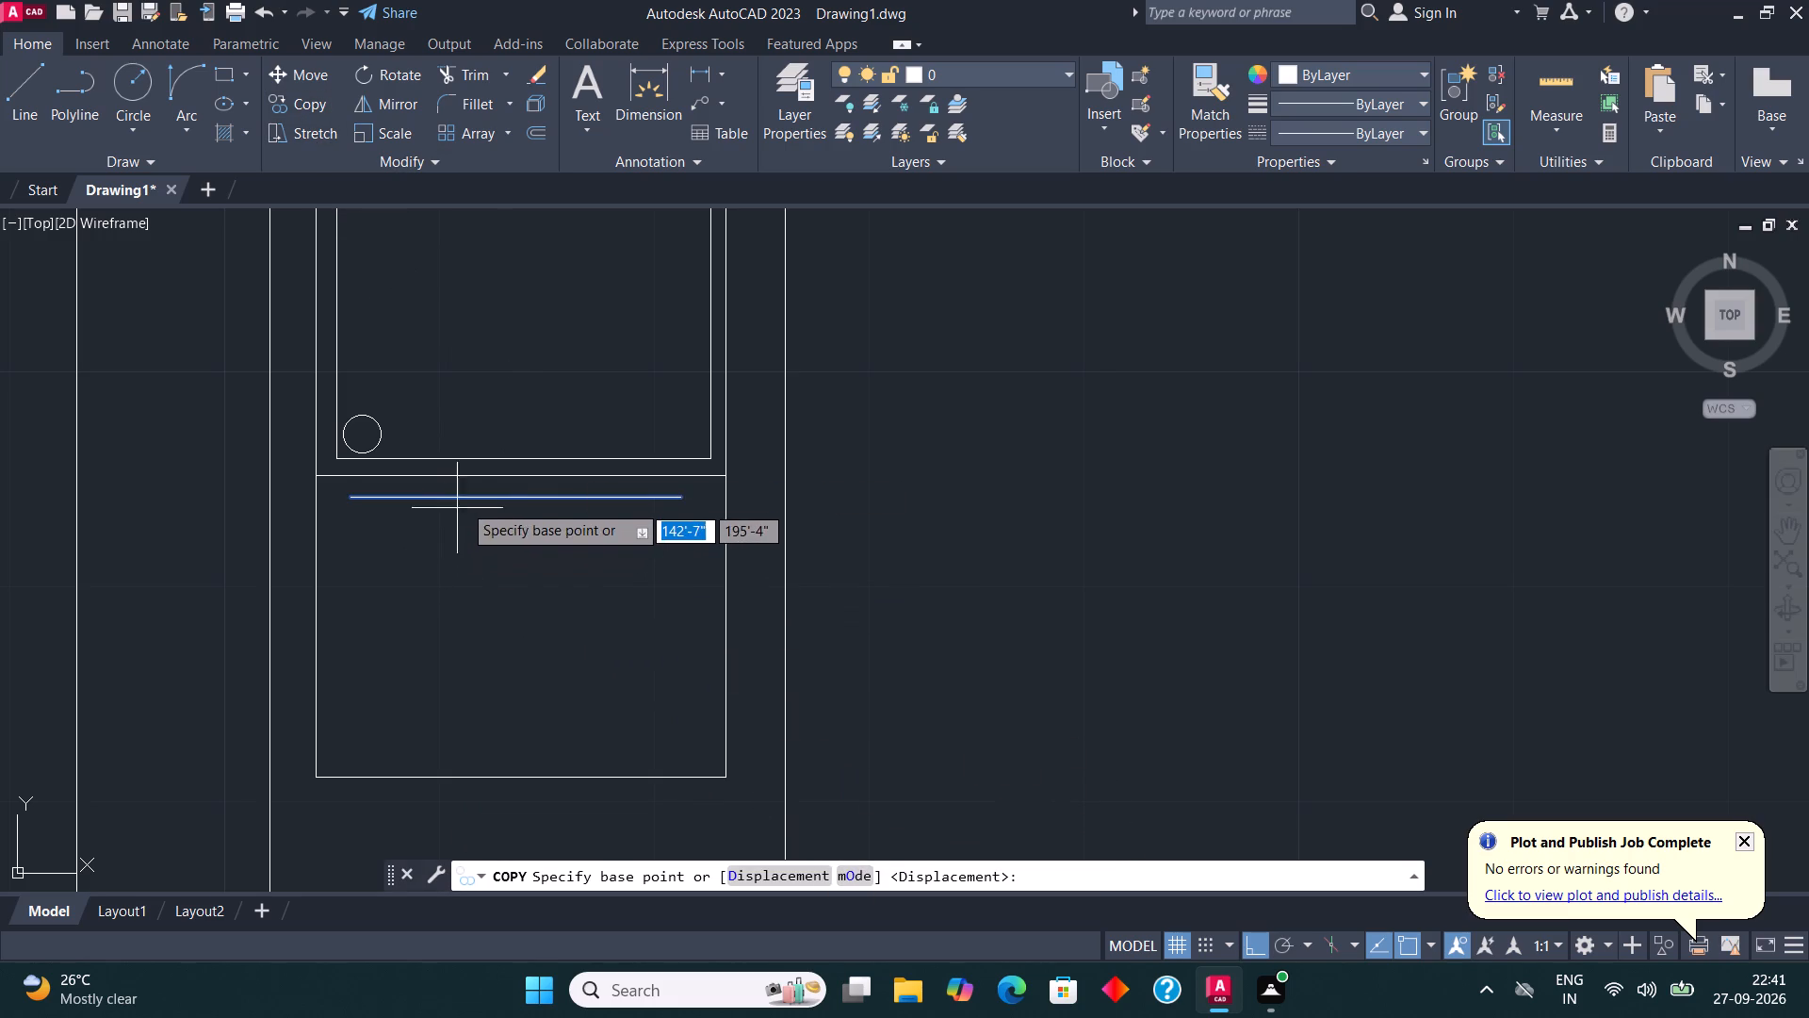
{"action": "left_click", "coordinate": [472, 497]}
{"action": "left_click", "coordinate": [475, 522]}
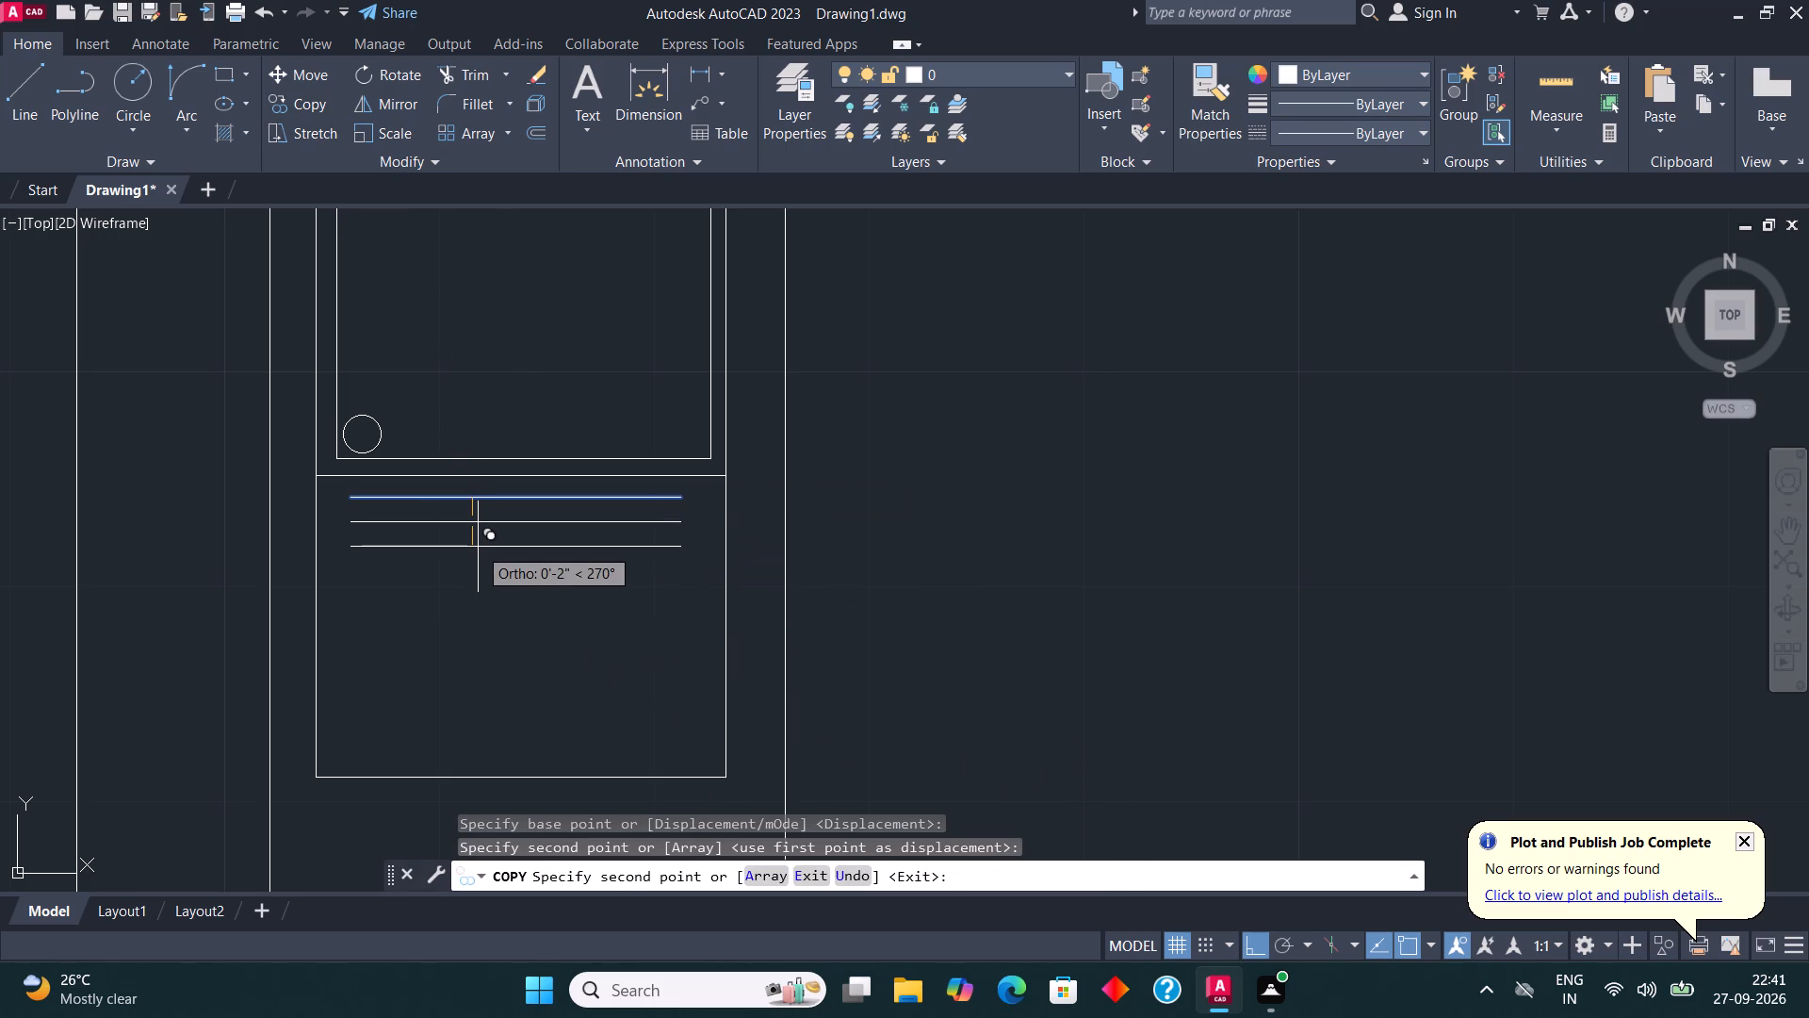
{"action": "left_click", "coordinate": [478, 549]}
{"action": "left_click", "coordinate": [480, 576]}
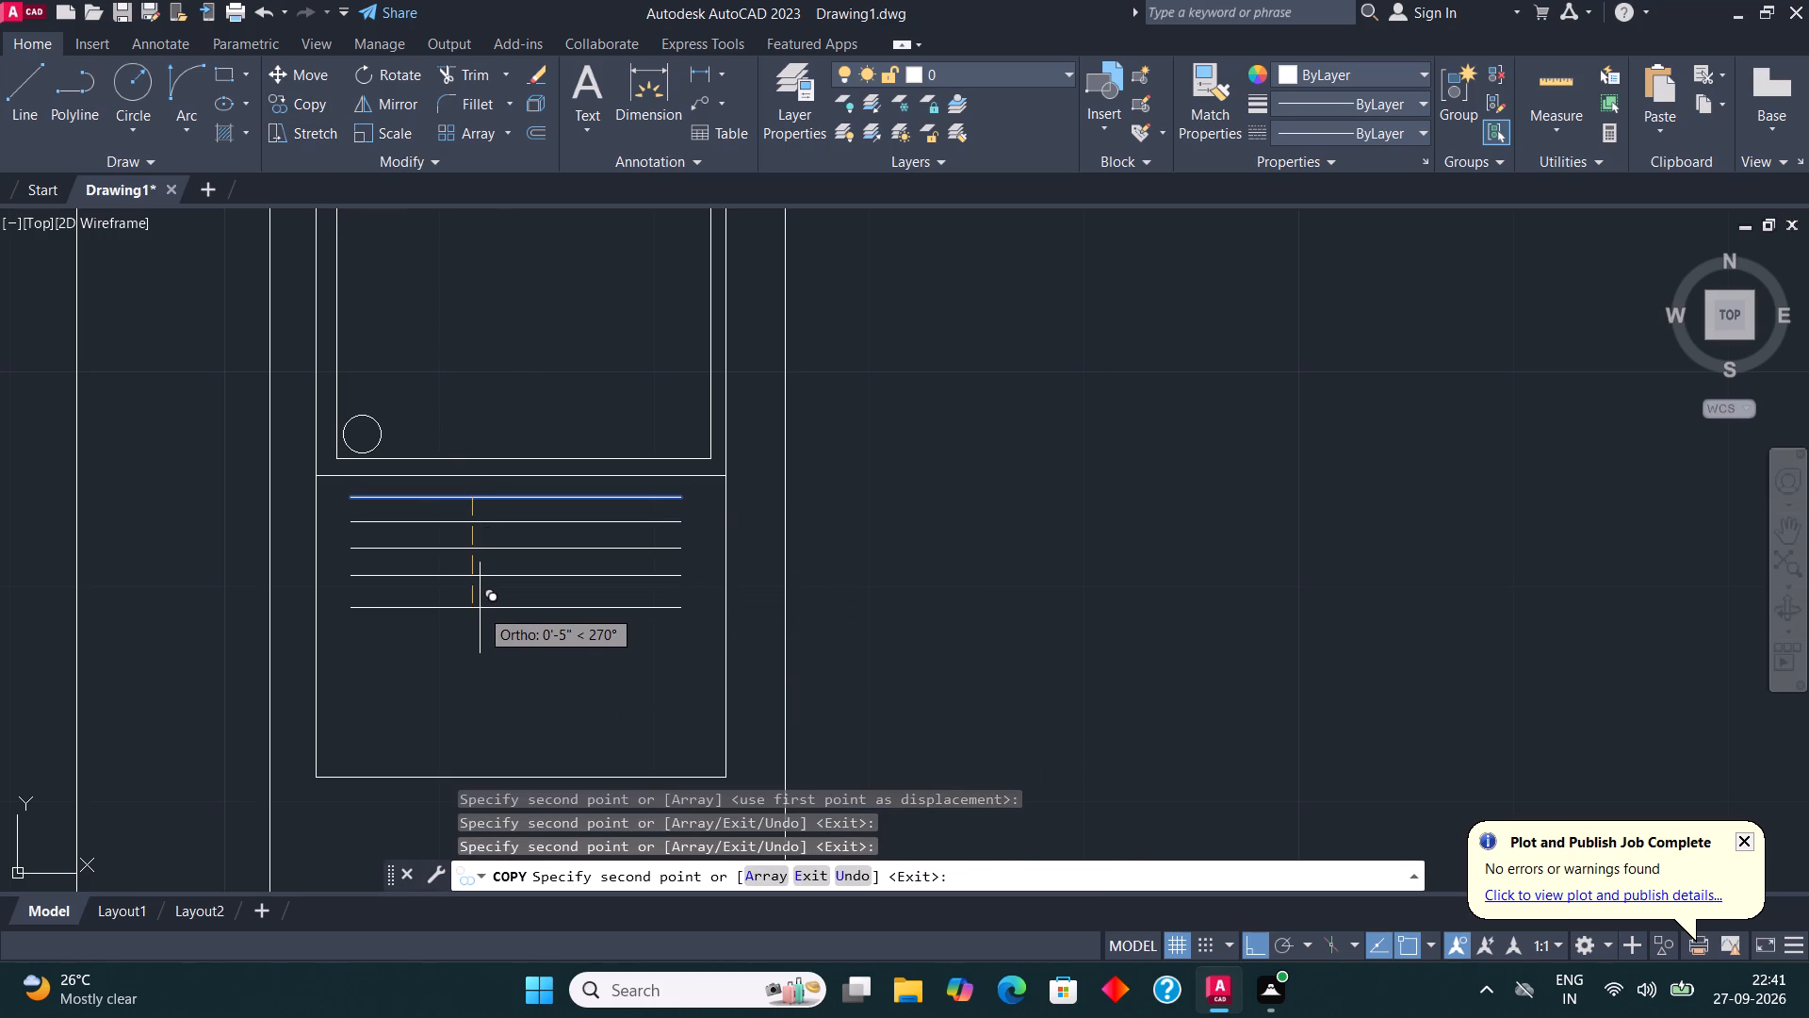
{"action": "left_click", "coordinate": [480, 603]}
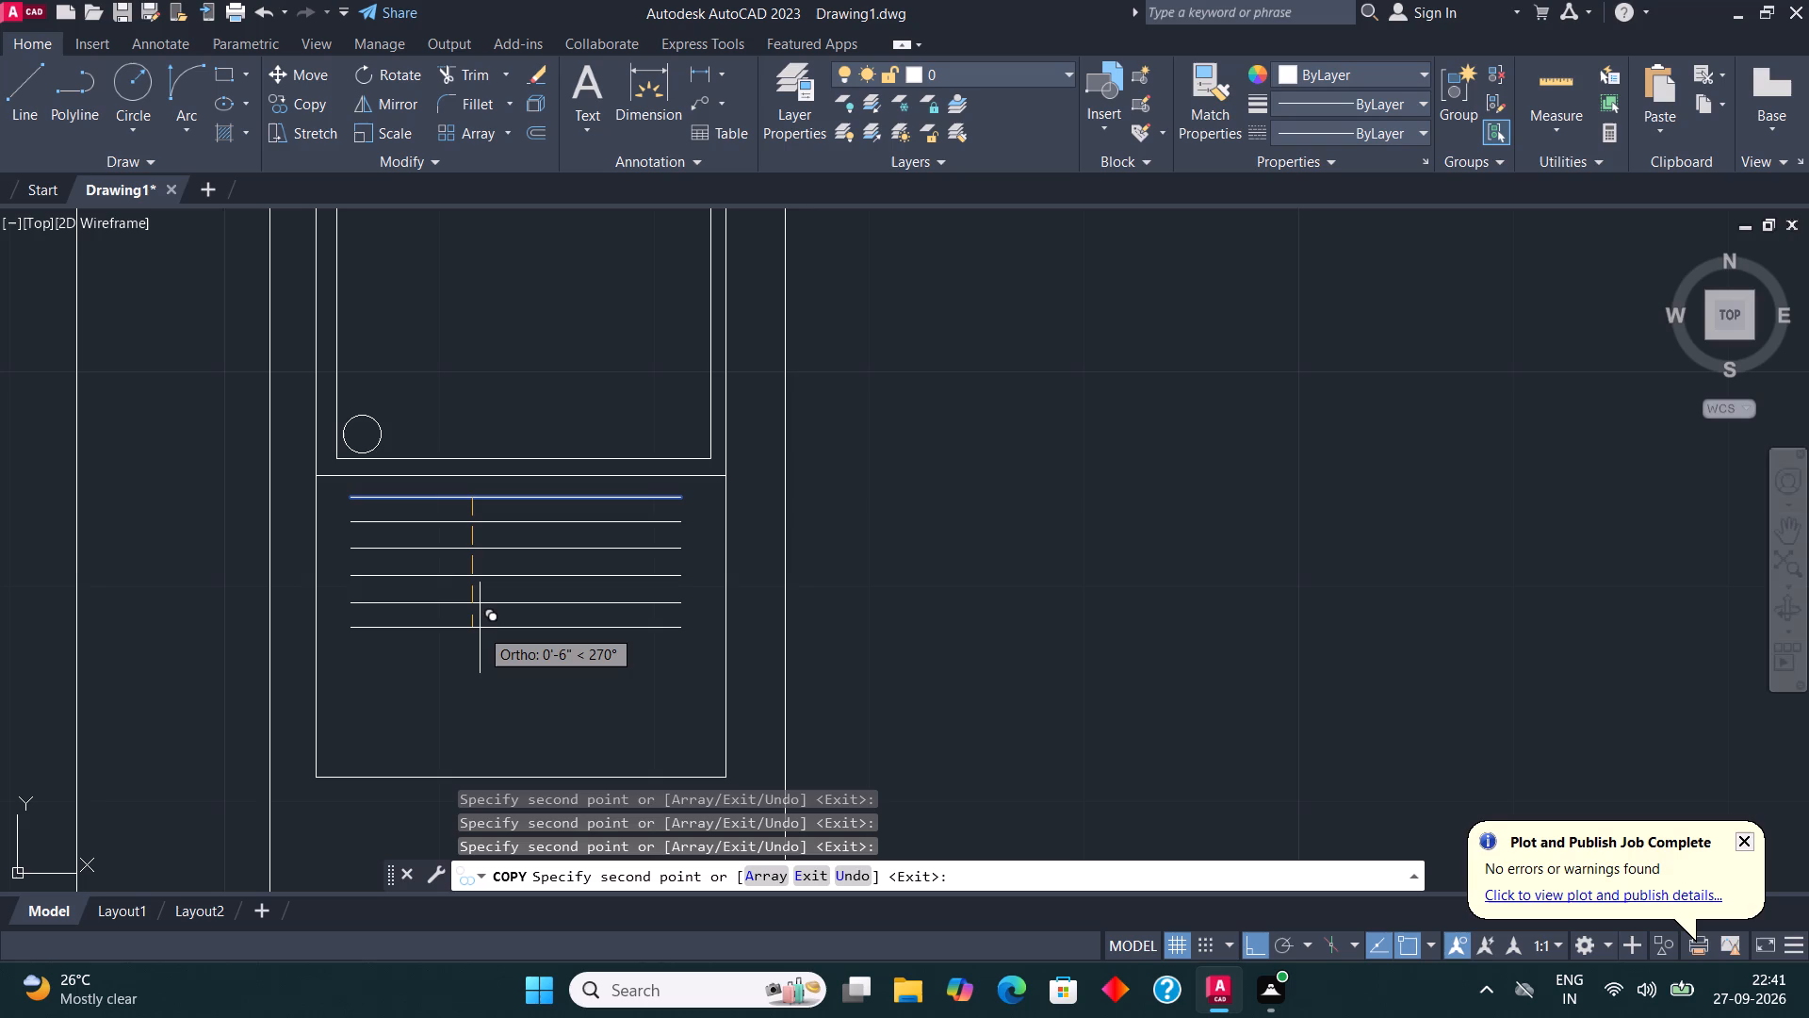
{"action": "left_click", "coordinate": [480, 628]}
{"action": "left_click", "coordinate": [478, 653]}
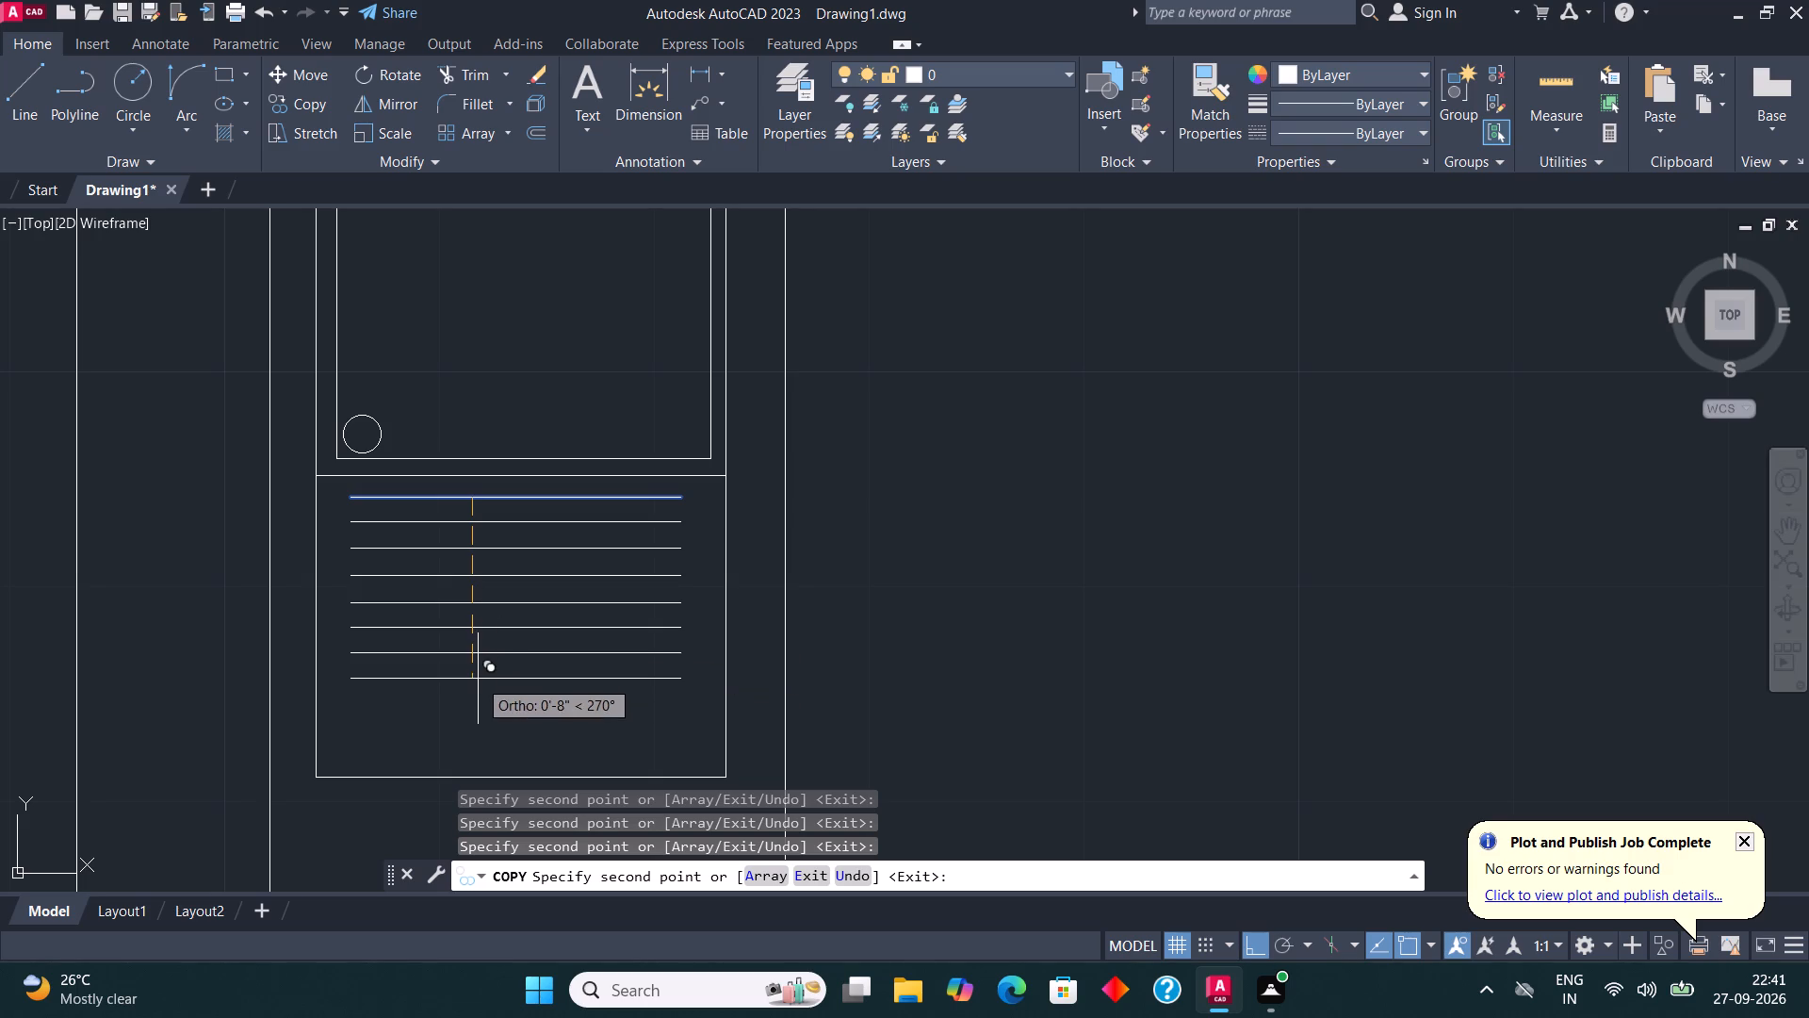
{"action": "left_click", "coordinate": [479, 679]}
{"action": "left_click", "coordinate": [483, 703]}
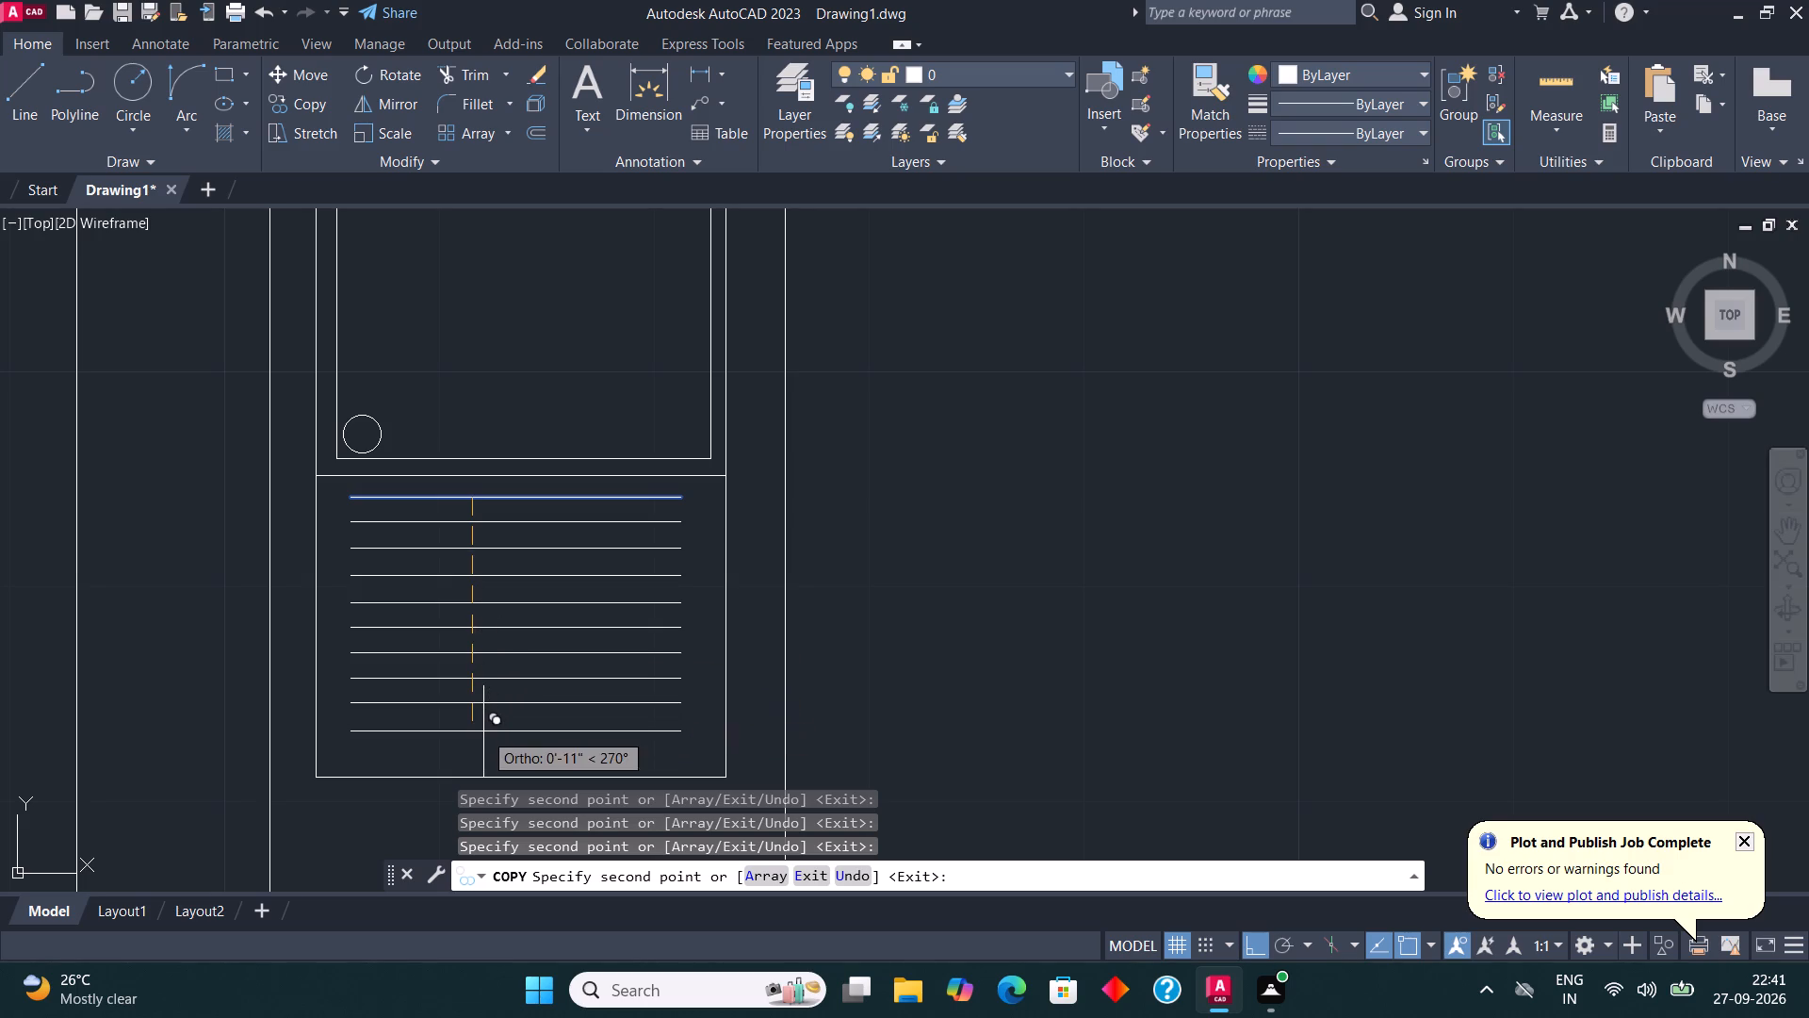
{"action": "left_click", "coordinate": [483, 731]}
{"action": "scroll", "coordinate": [483, 716], "scroll_direction": "down", "scroll_amount": 1}
{"action": "scroll", "coordinate": [481, 744], "scroll_direction": "up", "scroll_amount": 1}
{"action": "left_click", "coordinate": [481, 744]}
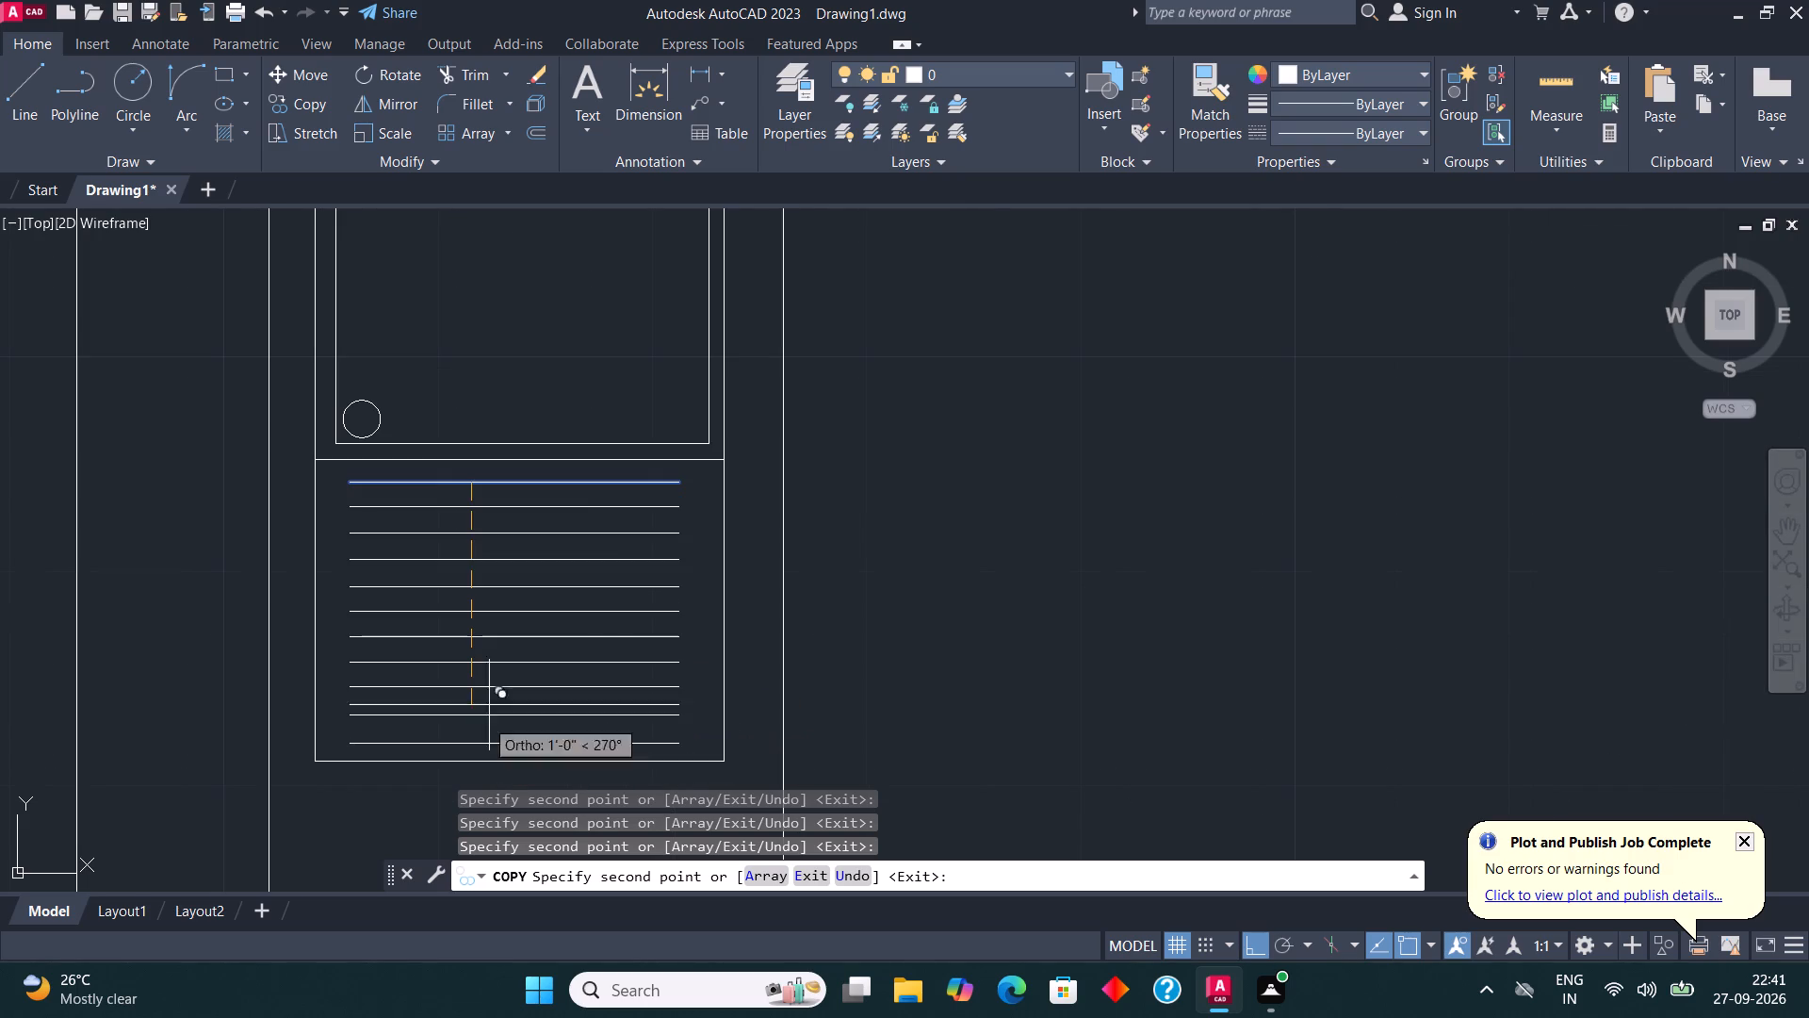
{"action": "key", "text": "Escape"}
Draw a wide stove rectangle on the lower kitchen counter, inset from the counter's front edge, end and back wall.
{"action": "scroll", "coordinate": [517, 649], "scroll_direction": "down", "scroll_amount": 3}
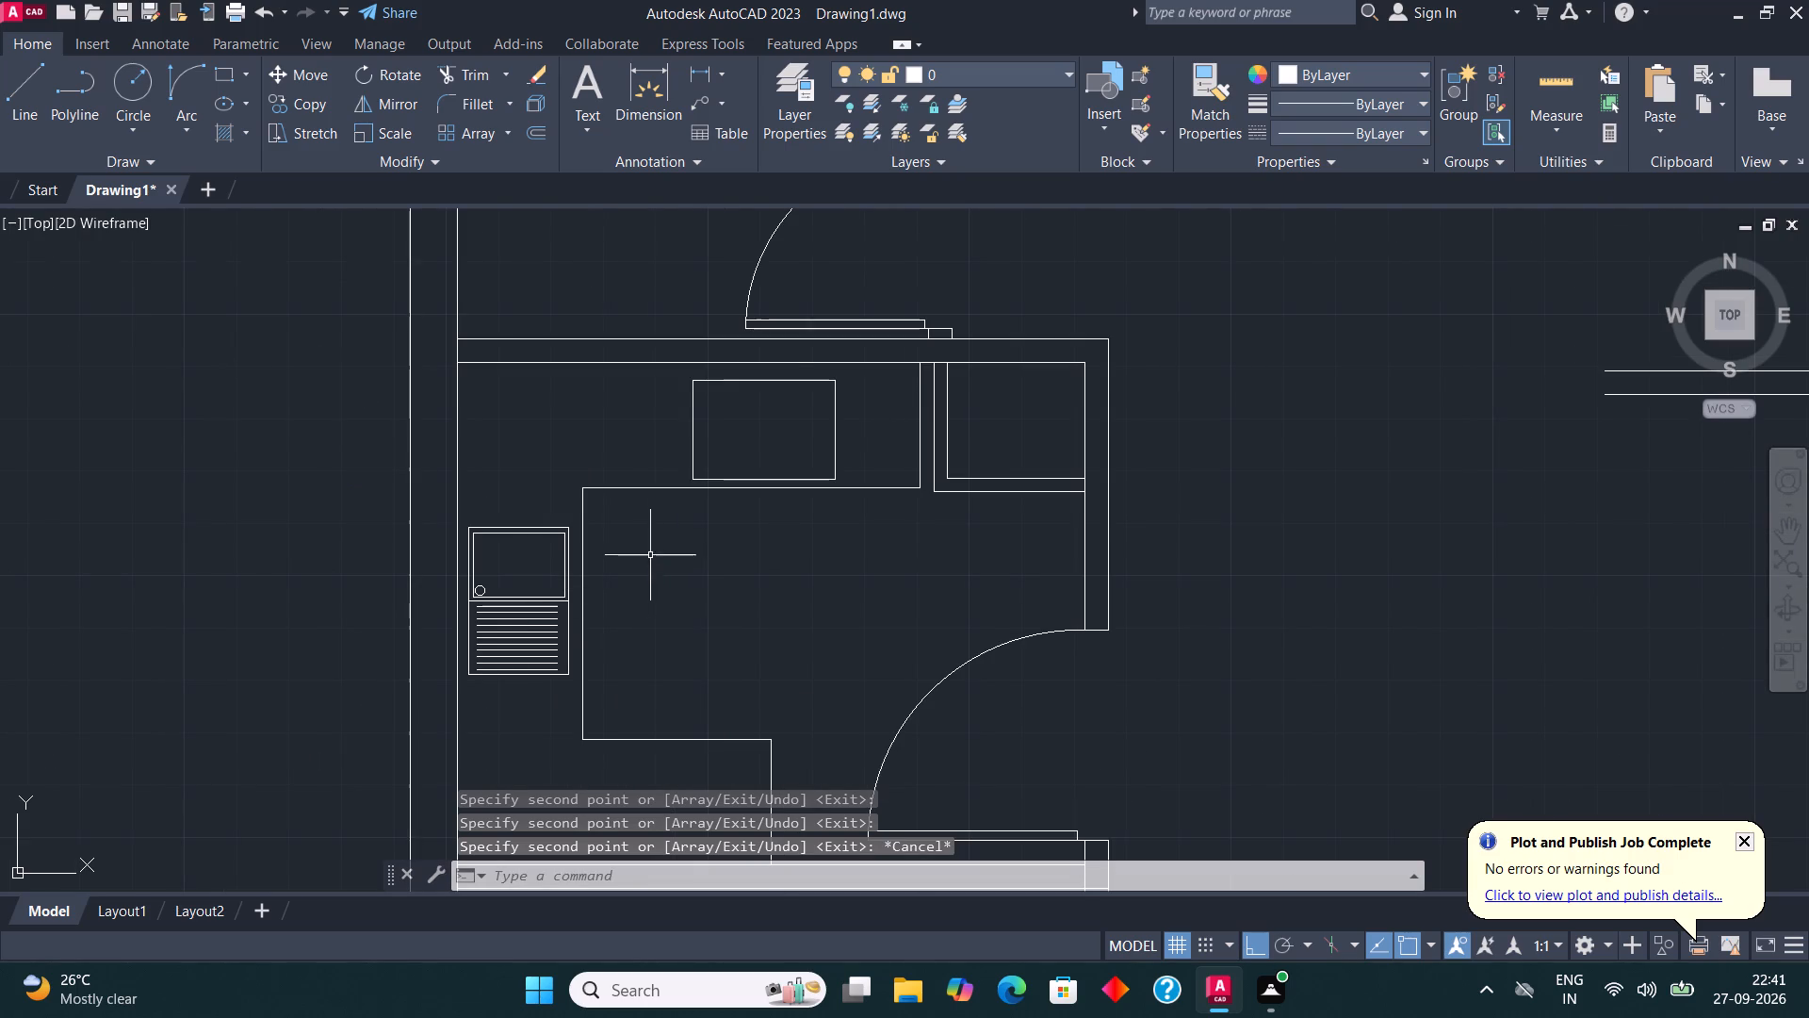
{"action": "scroll", "coordinate": [582, 457], "scroll_direction": "down", "scroll_amount": 1}
{"action": "scroll", "coordinate": [613, 694], "scroll_direction": "up", "scroll_amount": 1}
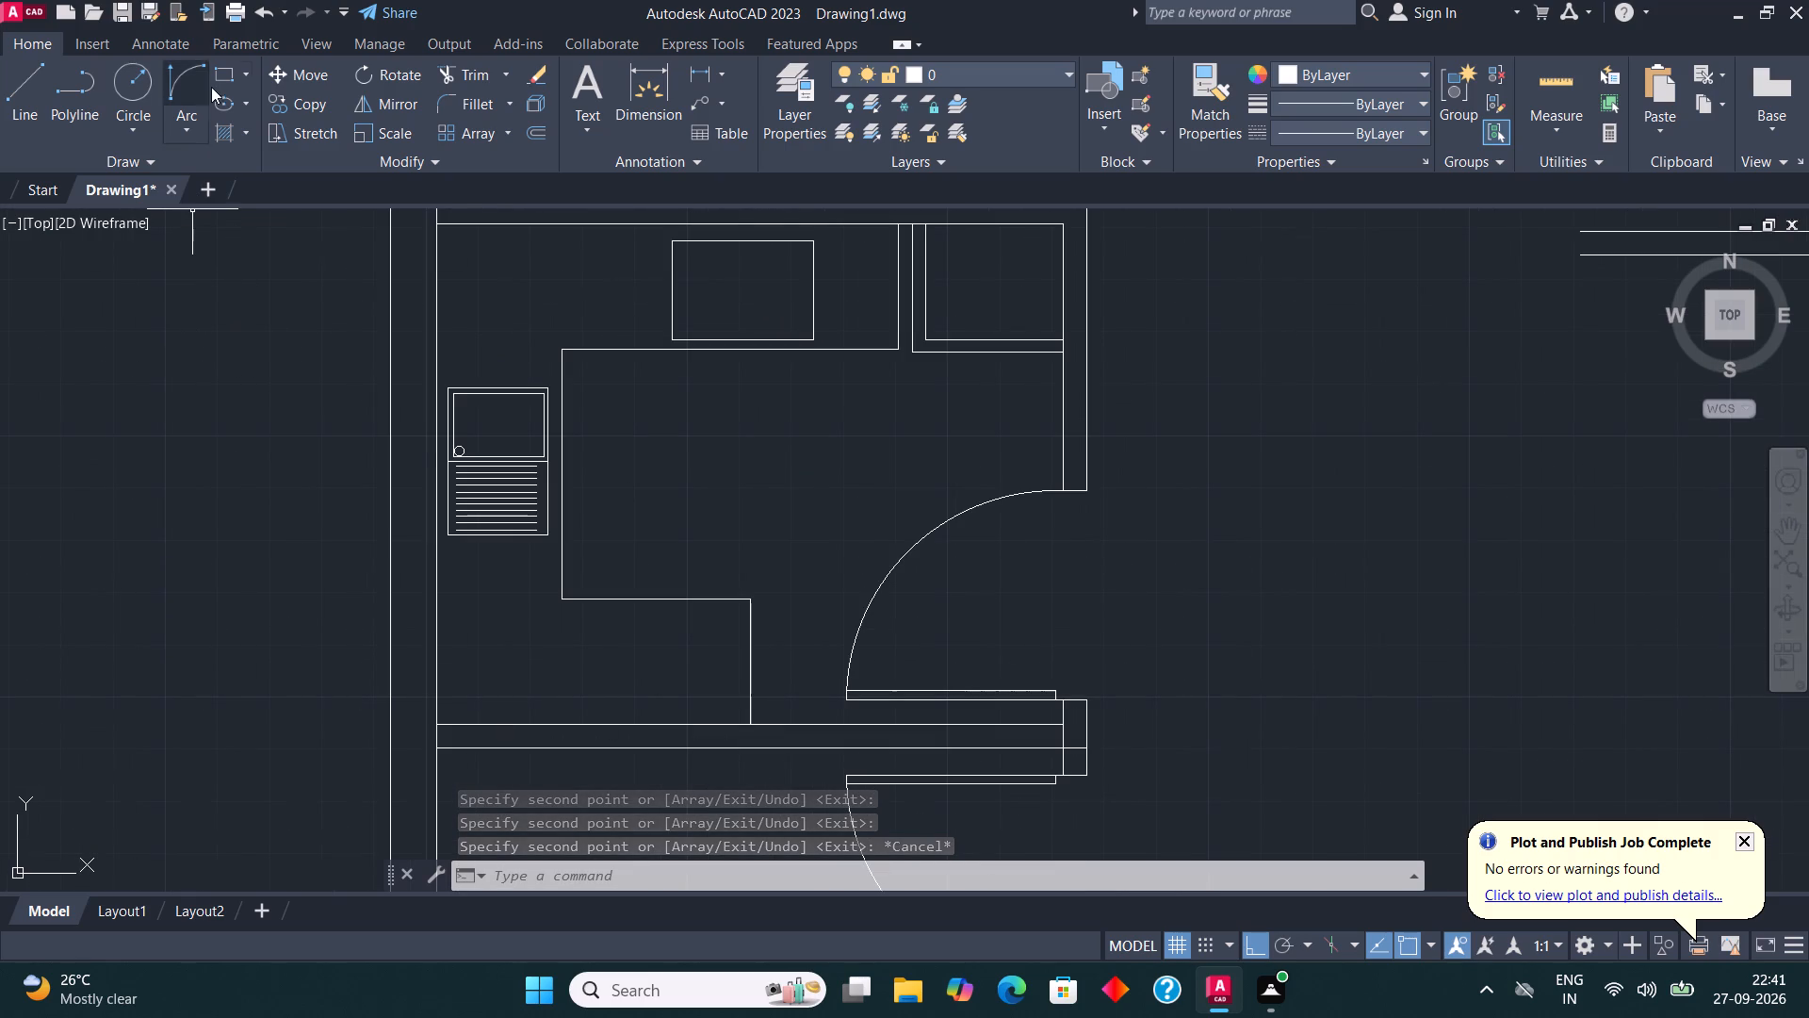
{"action": "left_click", "coordinate": [223, 84]}
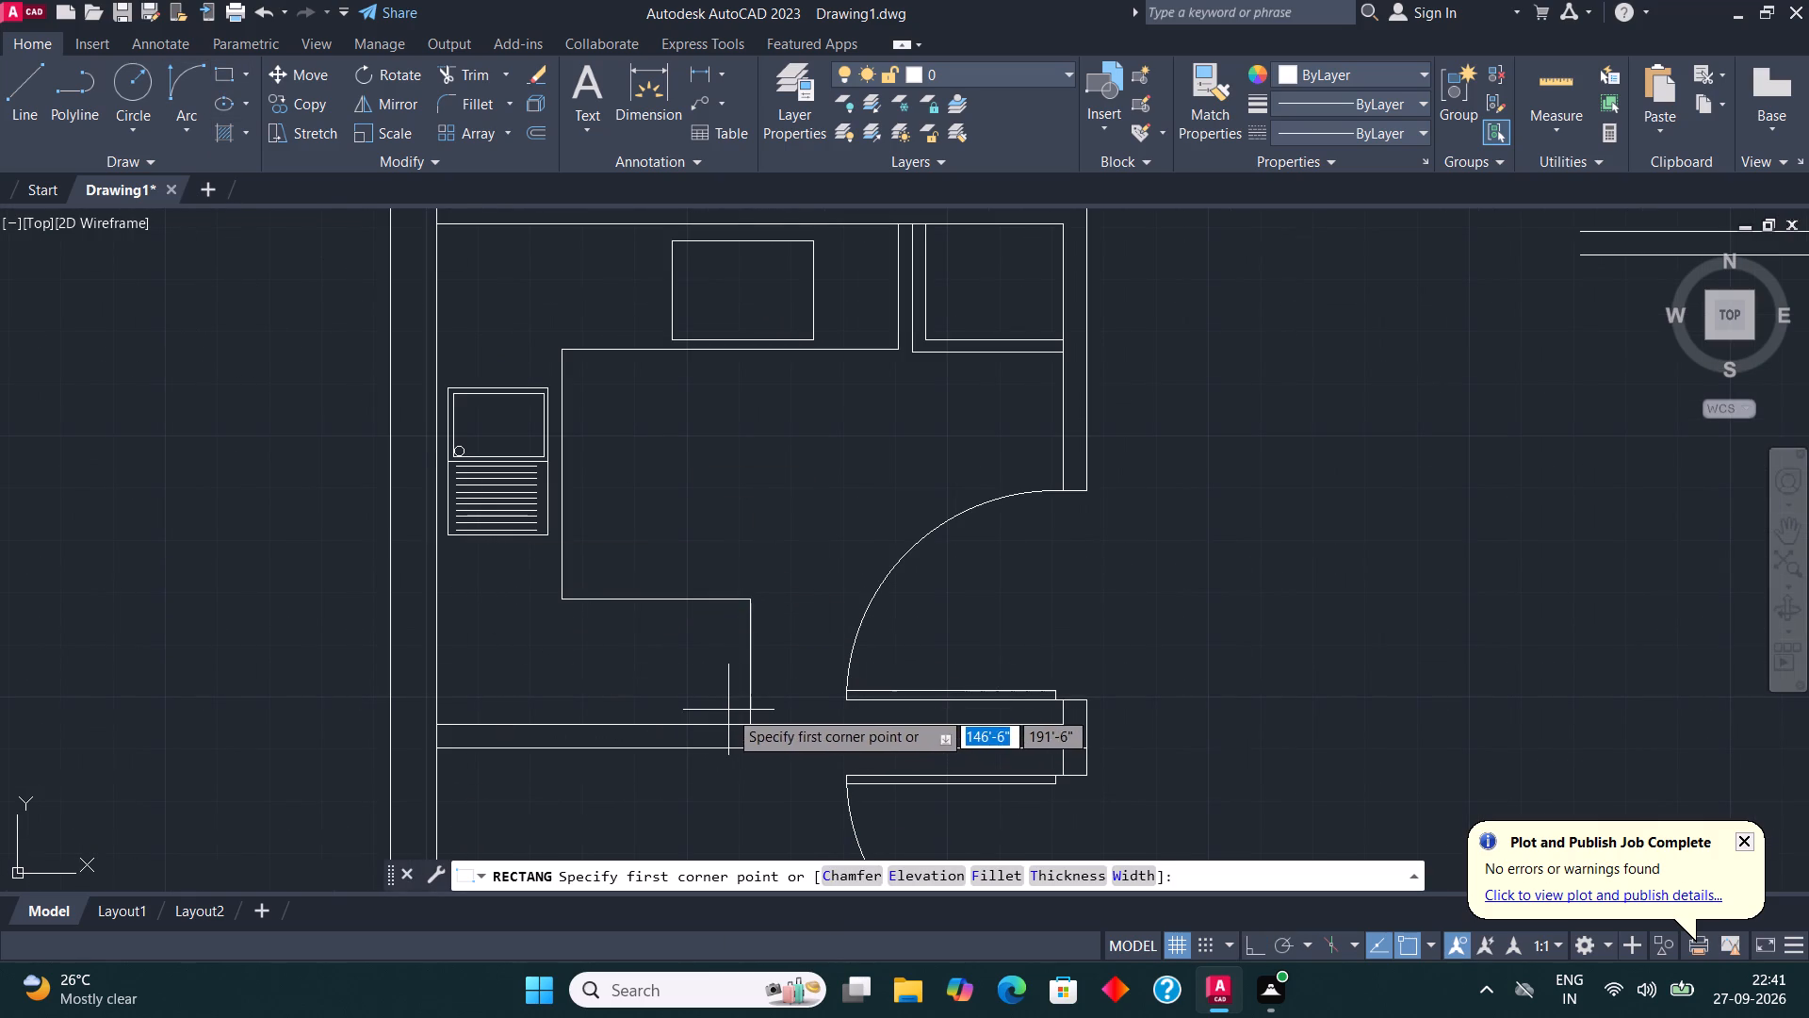
{"action": "scroll", "coordinate": [725, 707], "scroll_direction": "up", "scroll_amount": 1}
{"action": "left_click", "coordinate": [727, 723]}
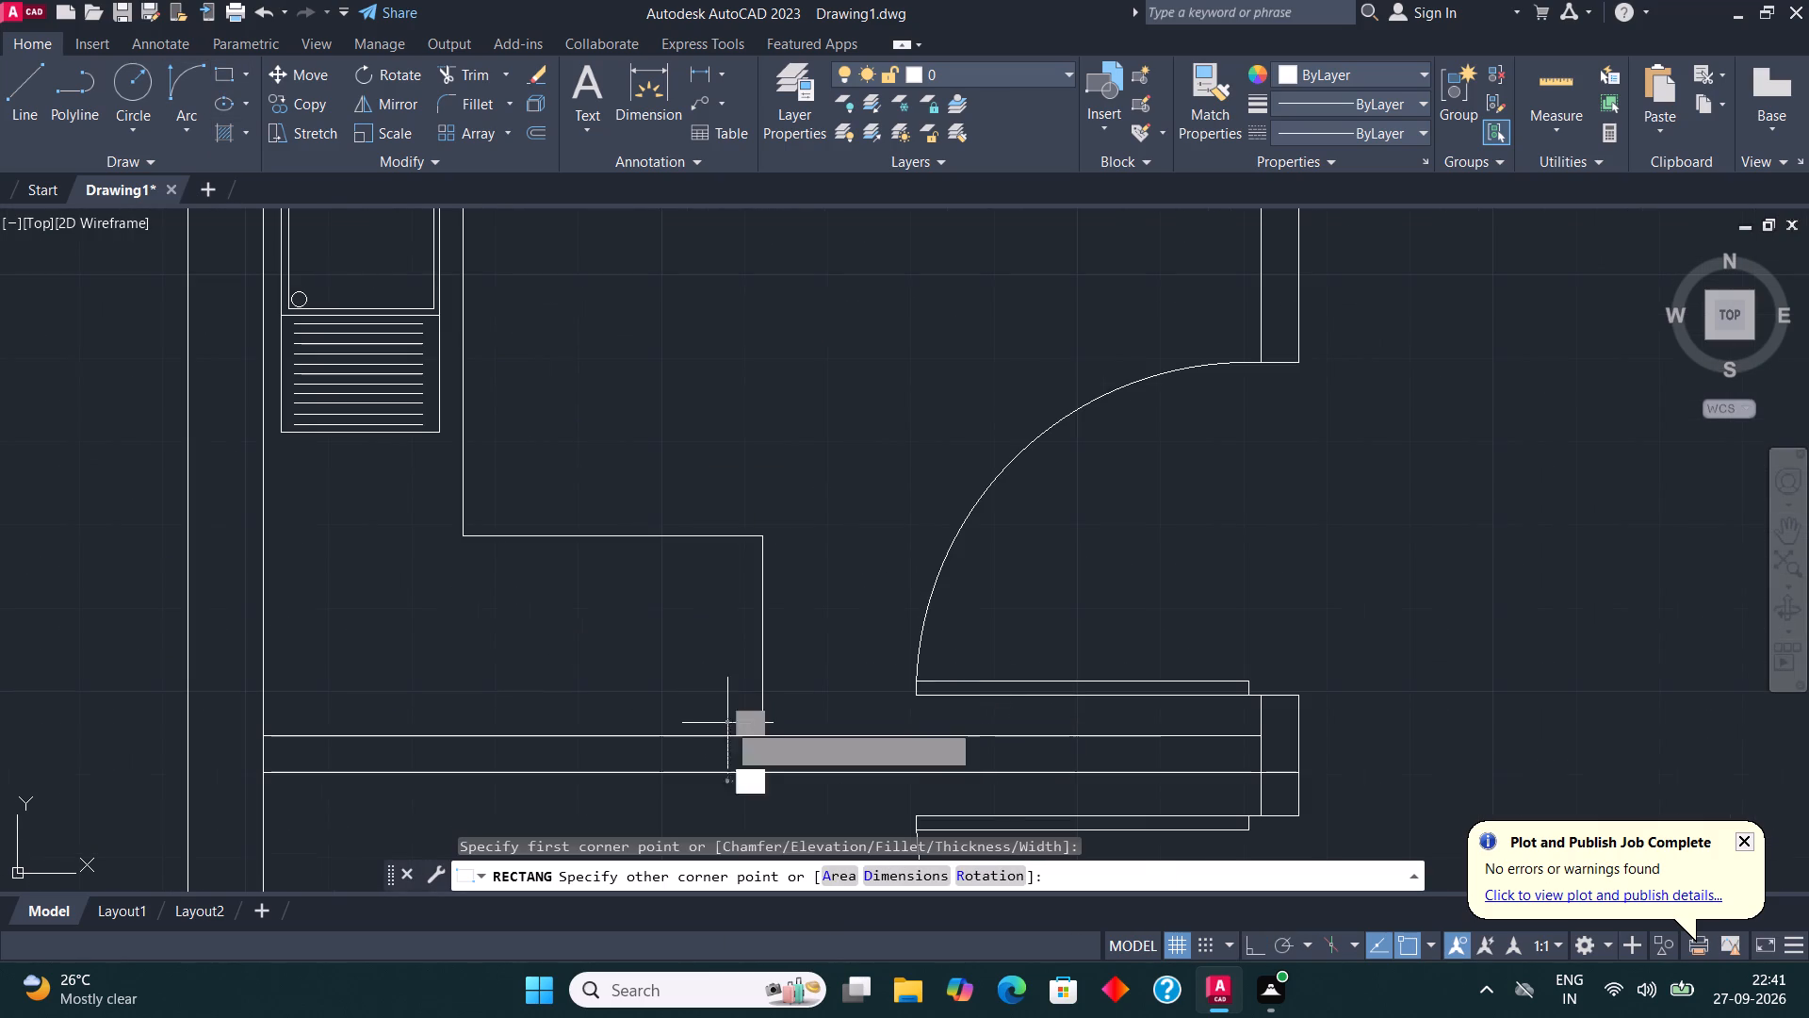
{"action": "left_click", "coordinate": [472, 561]}
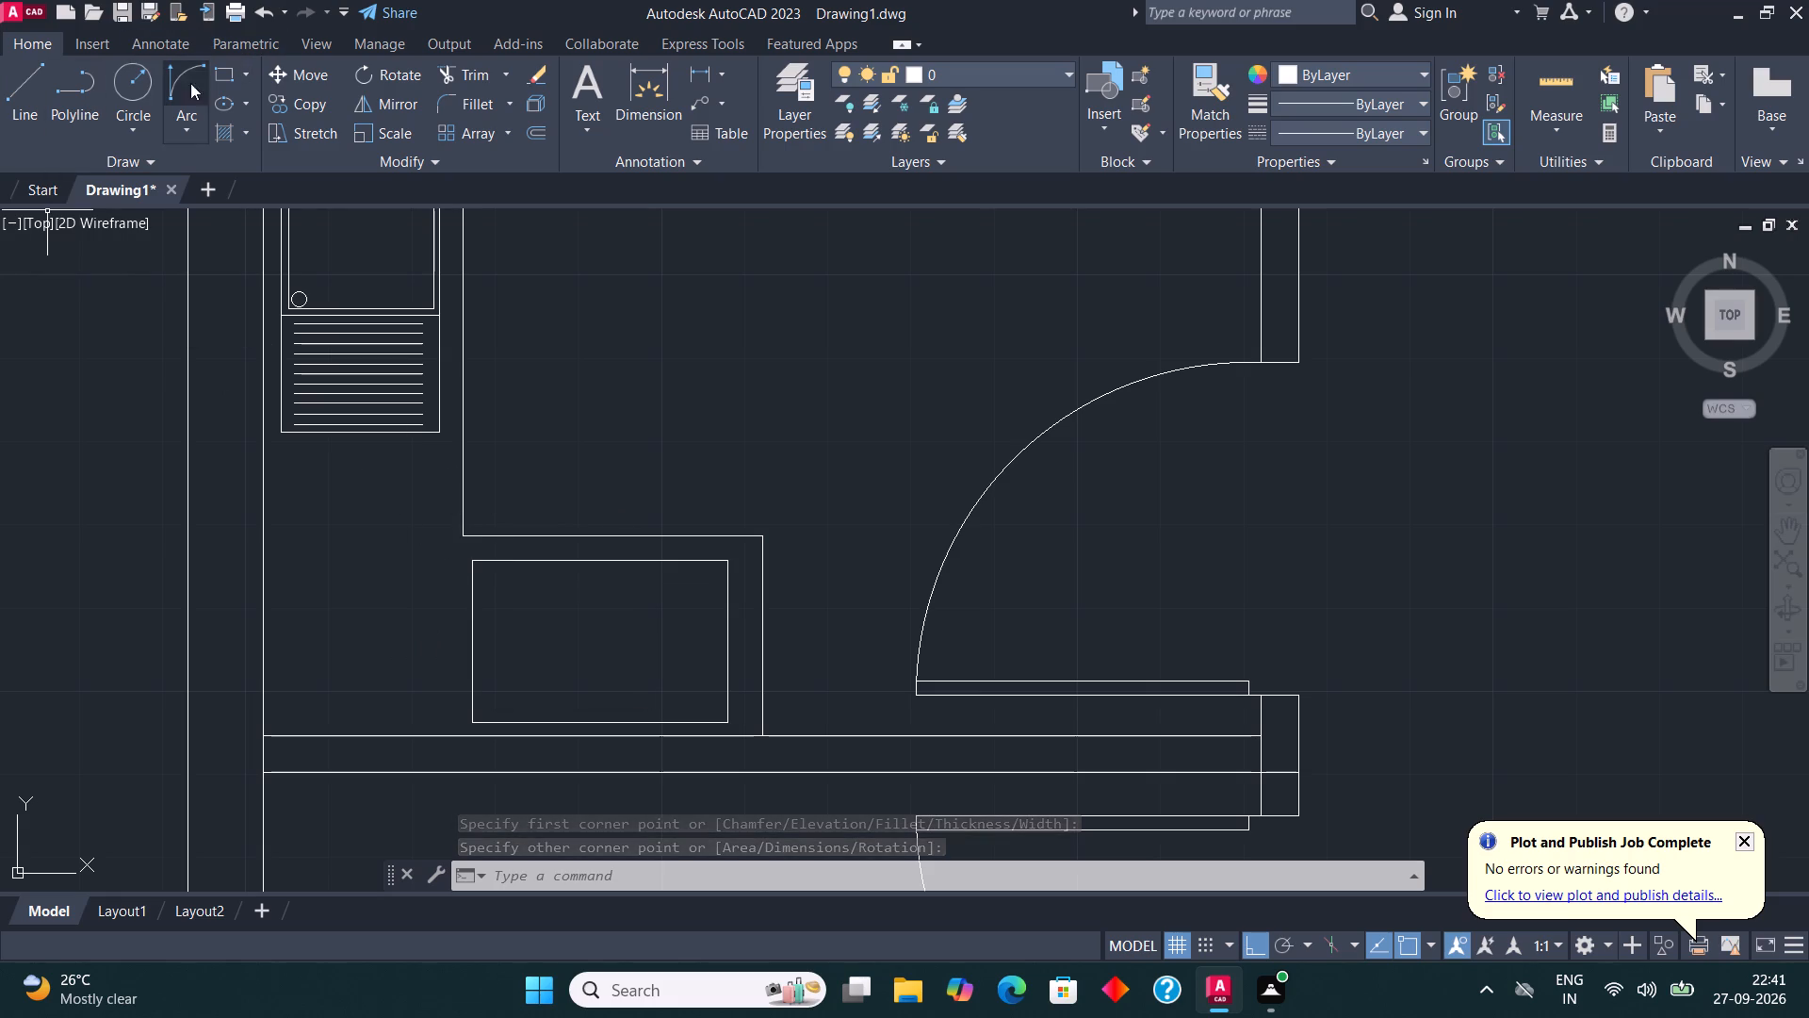
Draw a burner circle of about 3" radius near the stove rectangle's upper-left corner.
{"action": "left_click", "coordinate": [127, 75]}
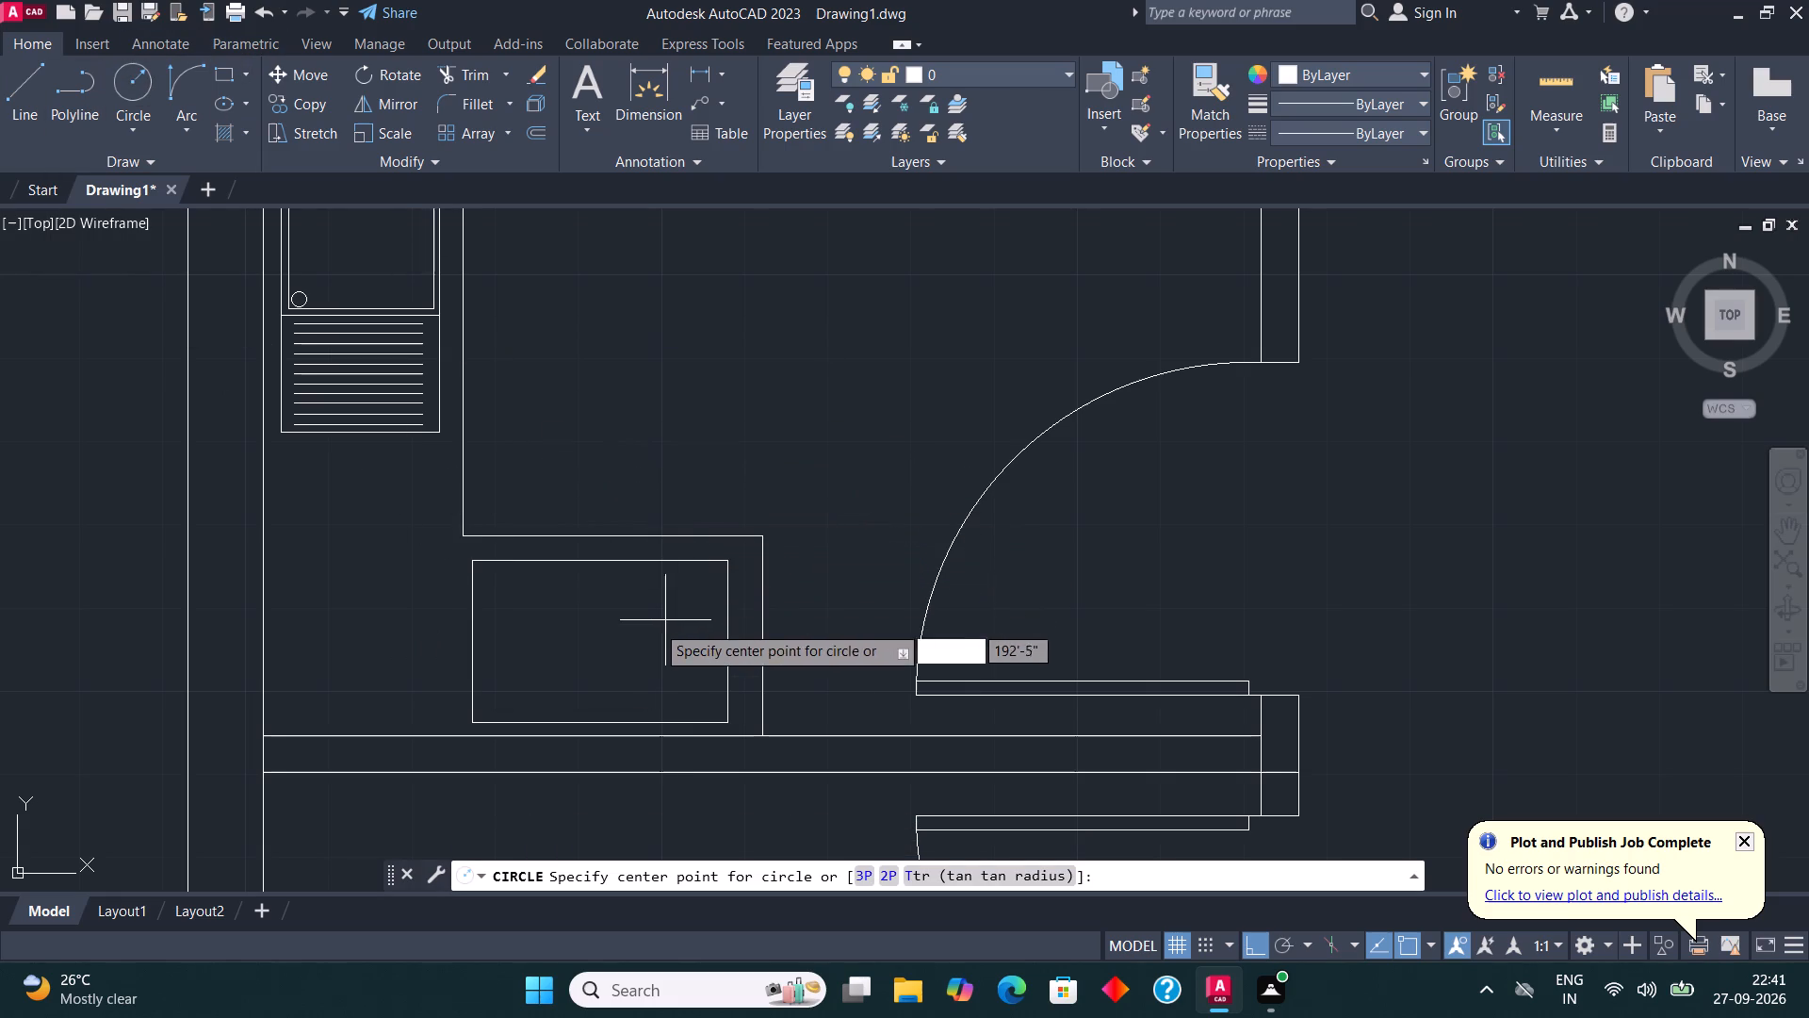
{"action": "scroll", "coordinate": [607, 633], "scroll_direction": "up", "scroll_amount": 1}
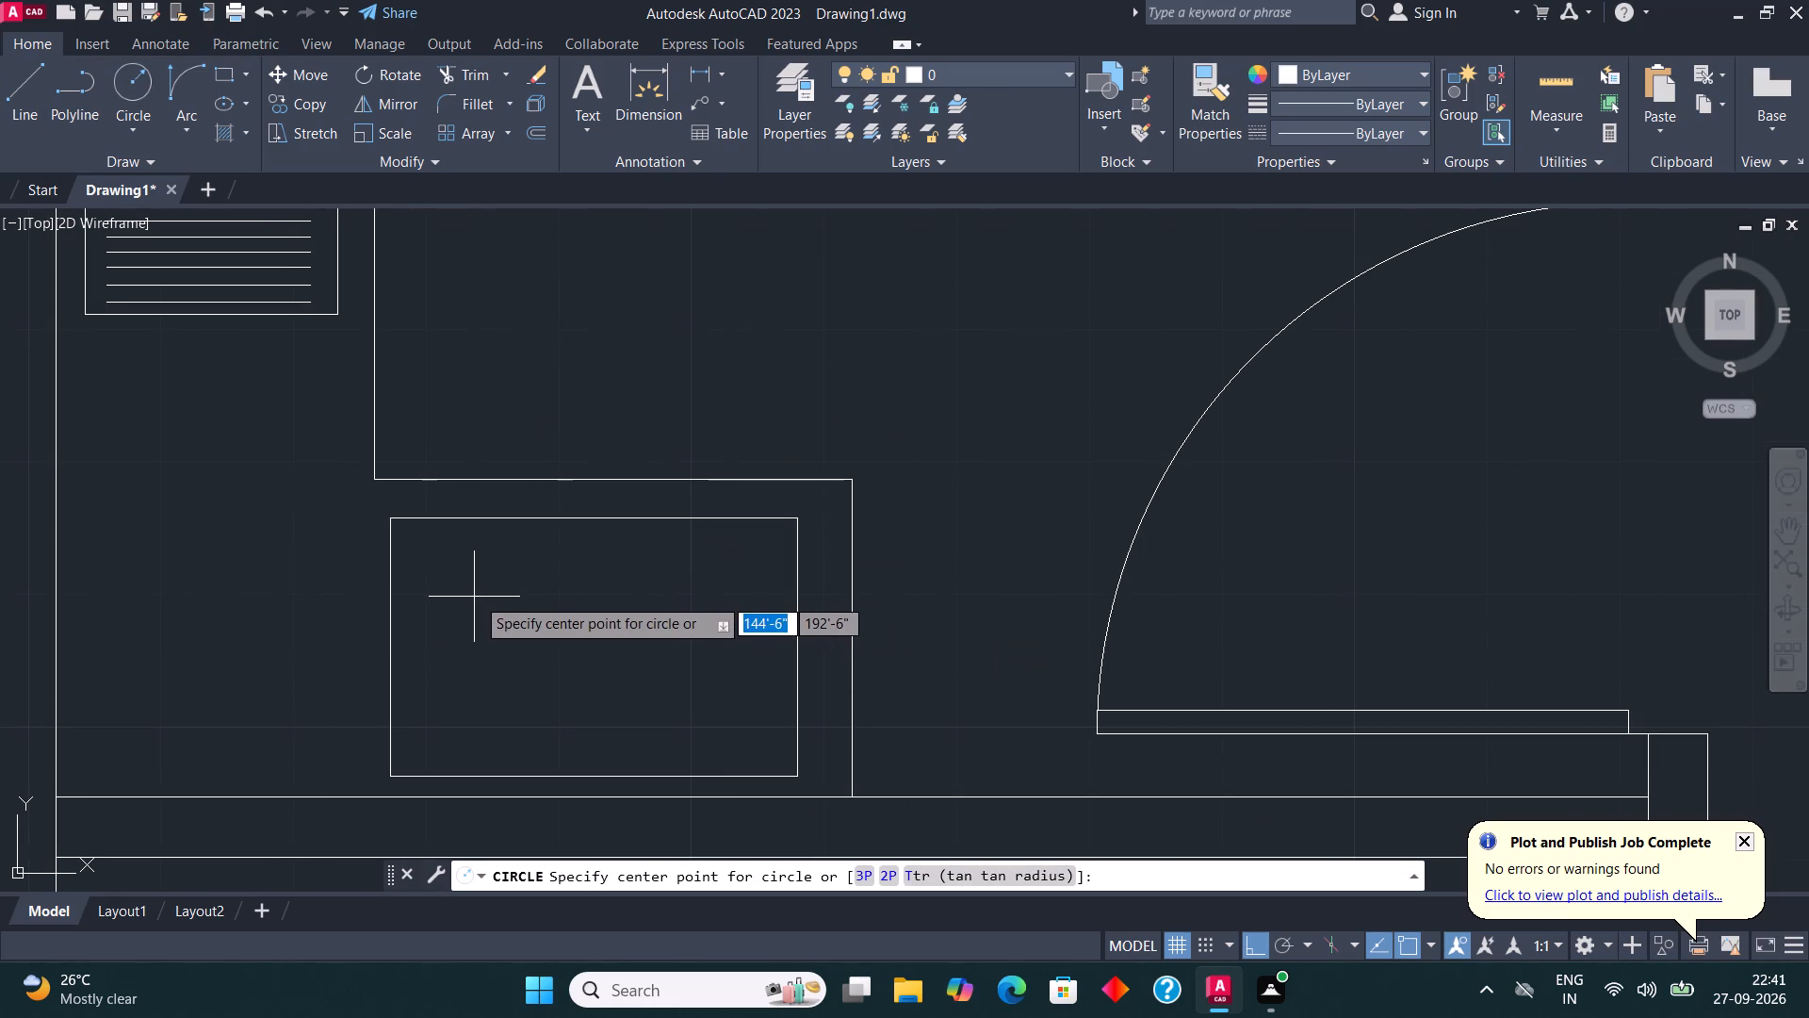
{"action": "left_click", "coordinate": [476, 597]}
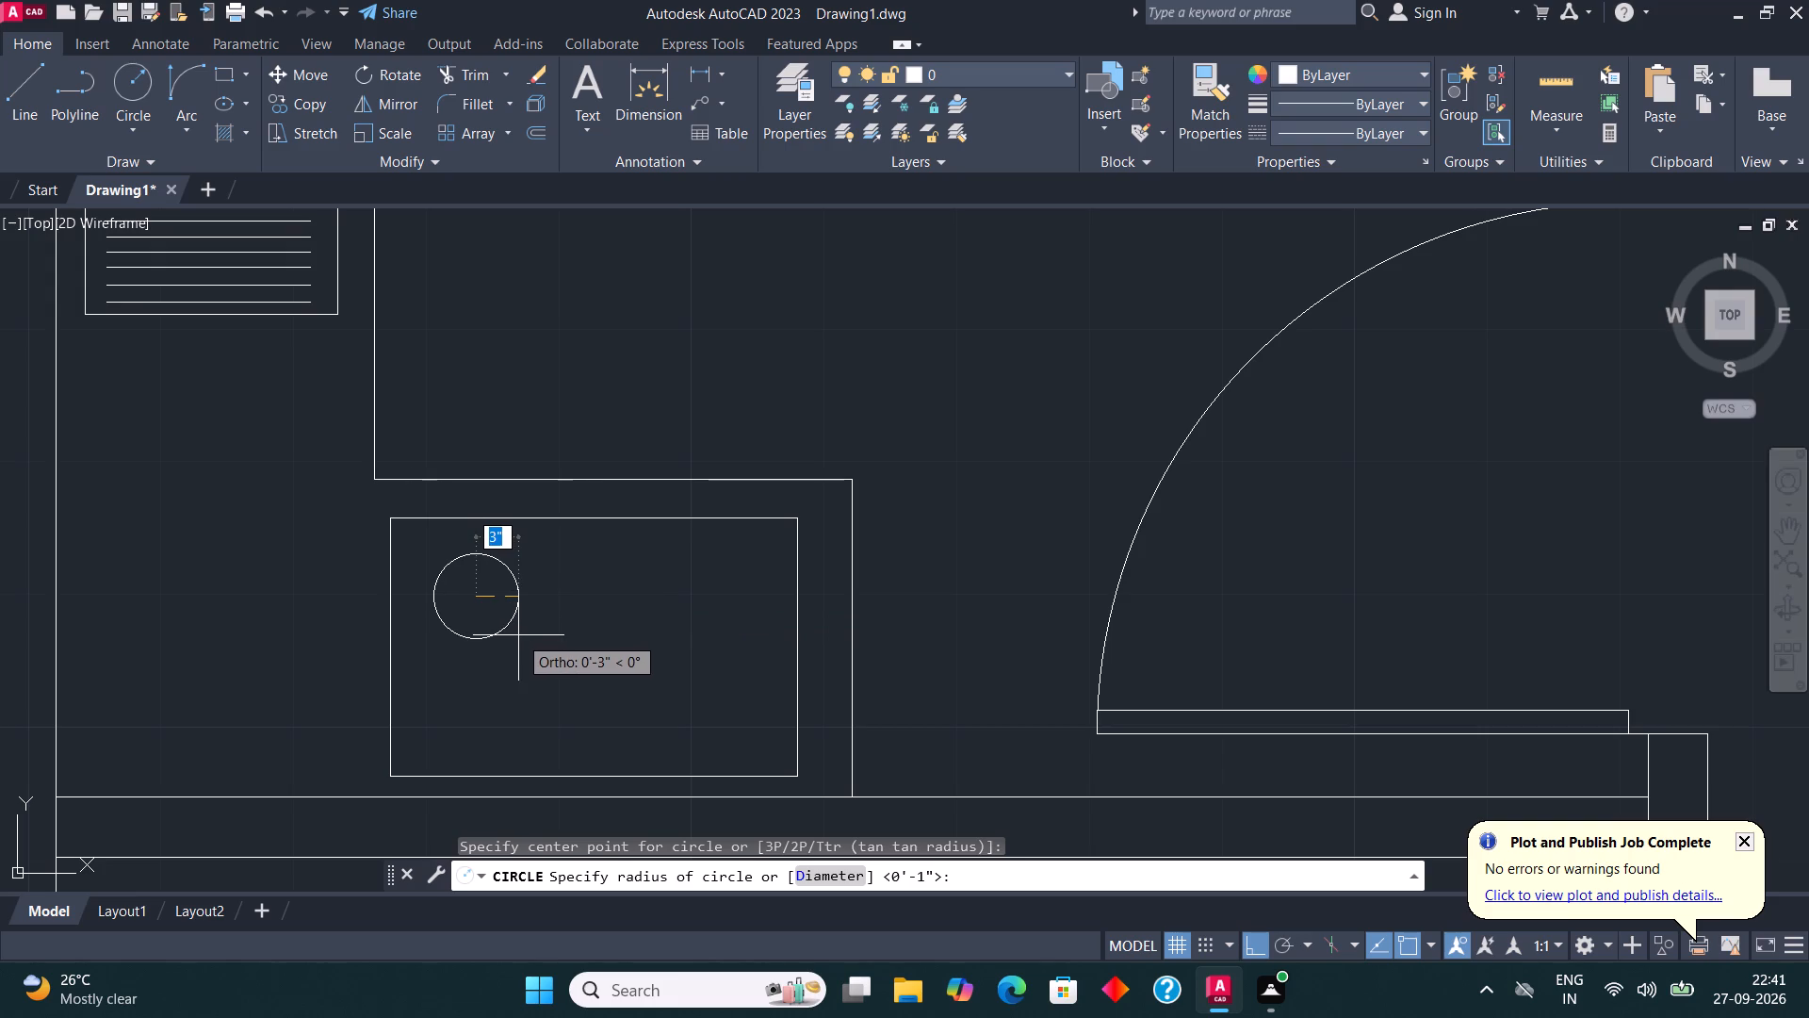
{"action": "left_click", "coordinate": [518, 635]}
Copy the burner circle about 8" down, about 1'-4" across, and diagonally with ortho off, giving one burner per stove corner.
{"action": "left_click", "coordinate": [479, 561]}
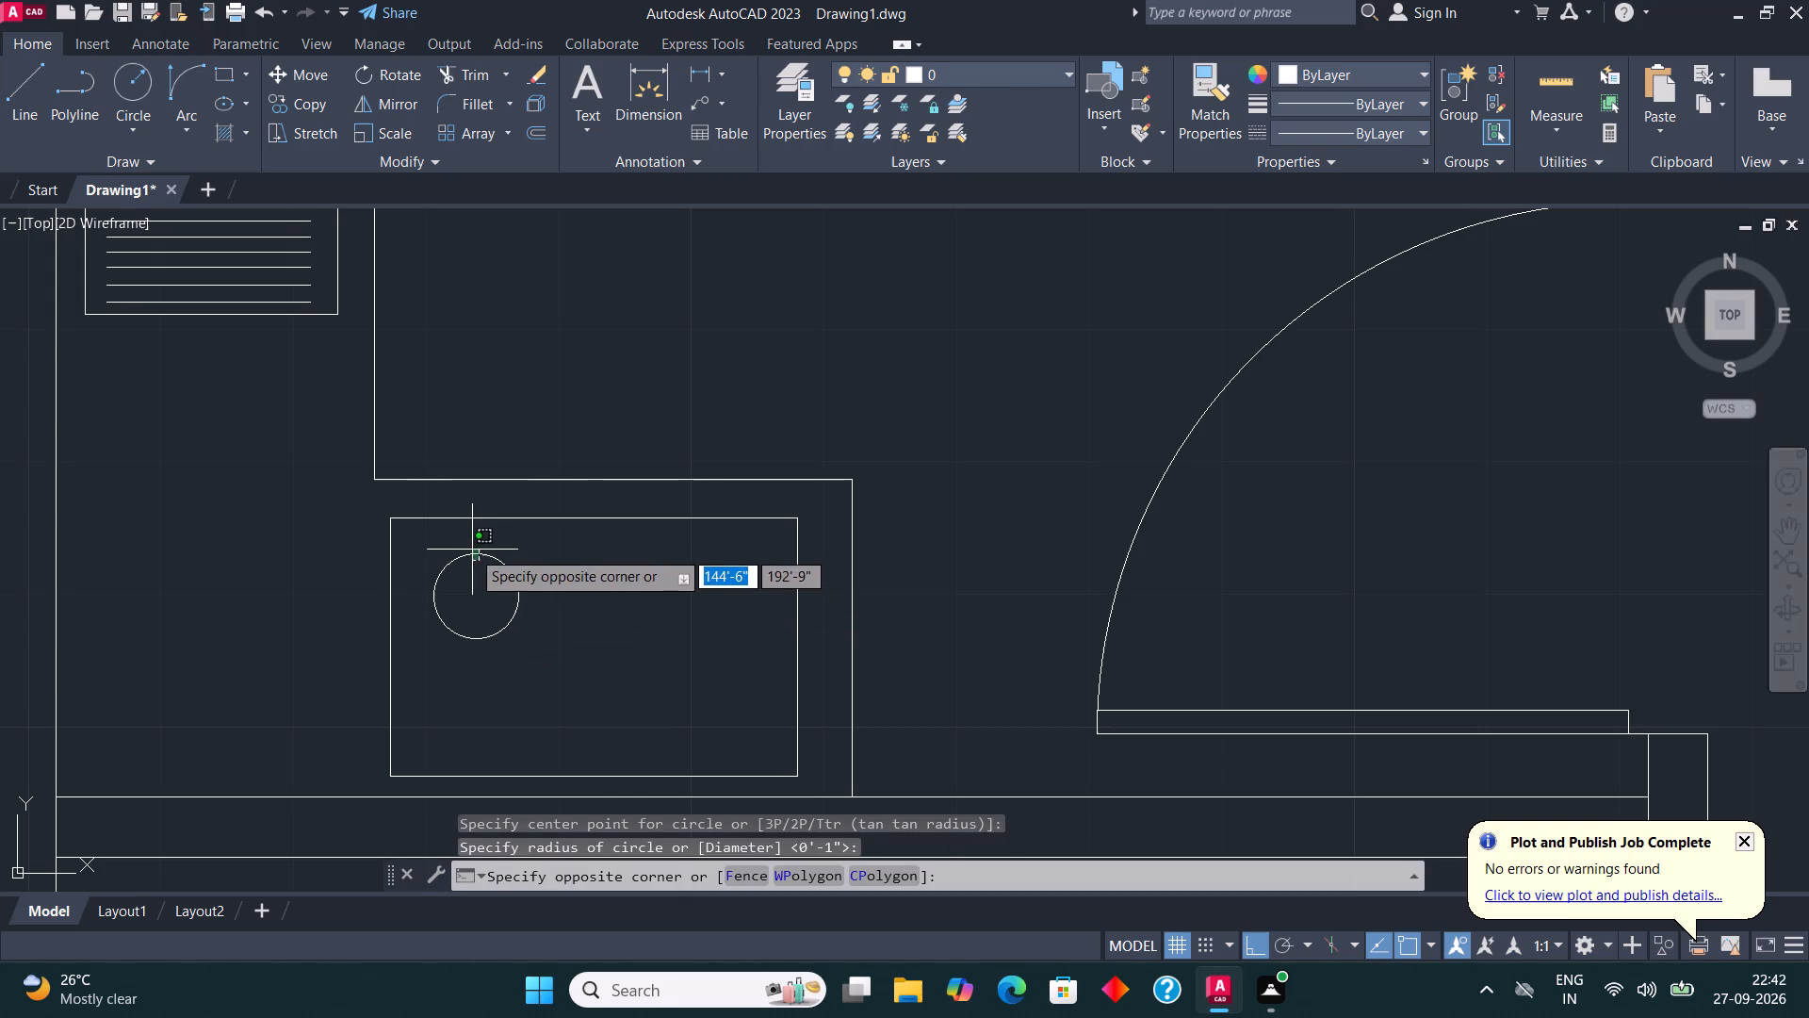
{"action": "left_click", "coordinate": [469, 550]}
{"action": "left_click", "coordinate": [323, 102]}
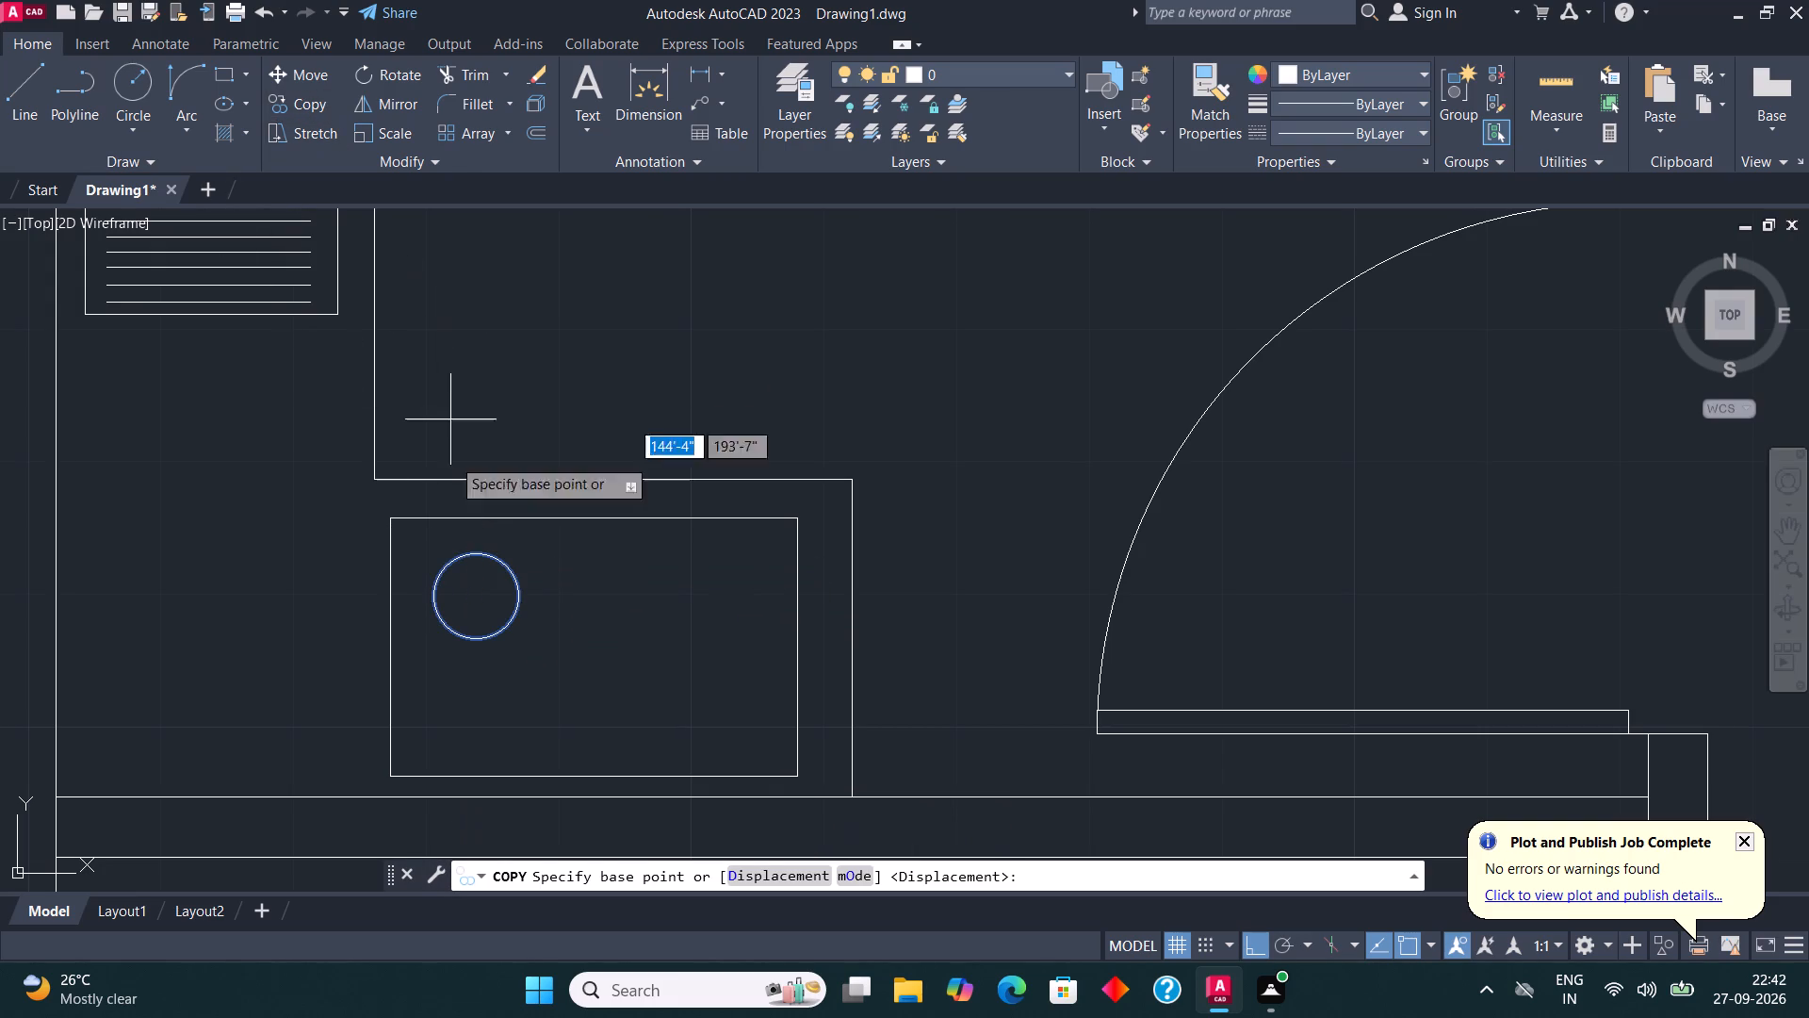
{"action": "left_click", "coordinate": [474, 601]}
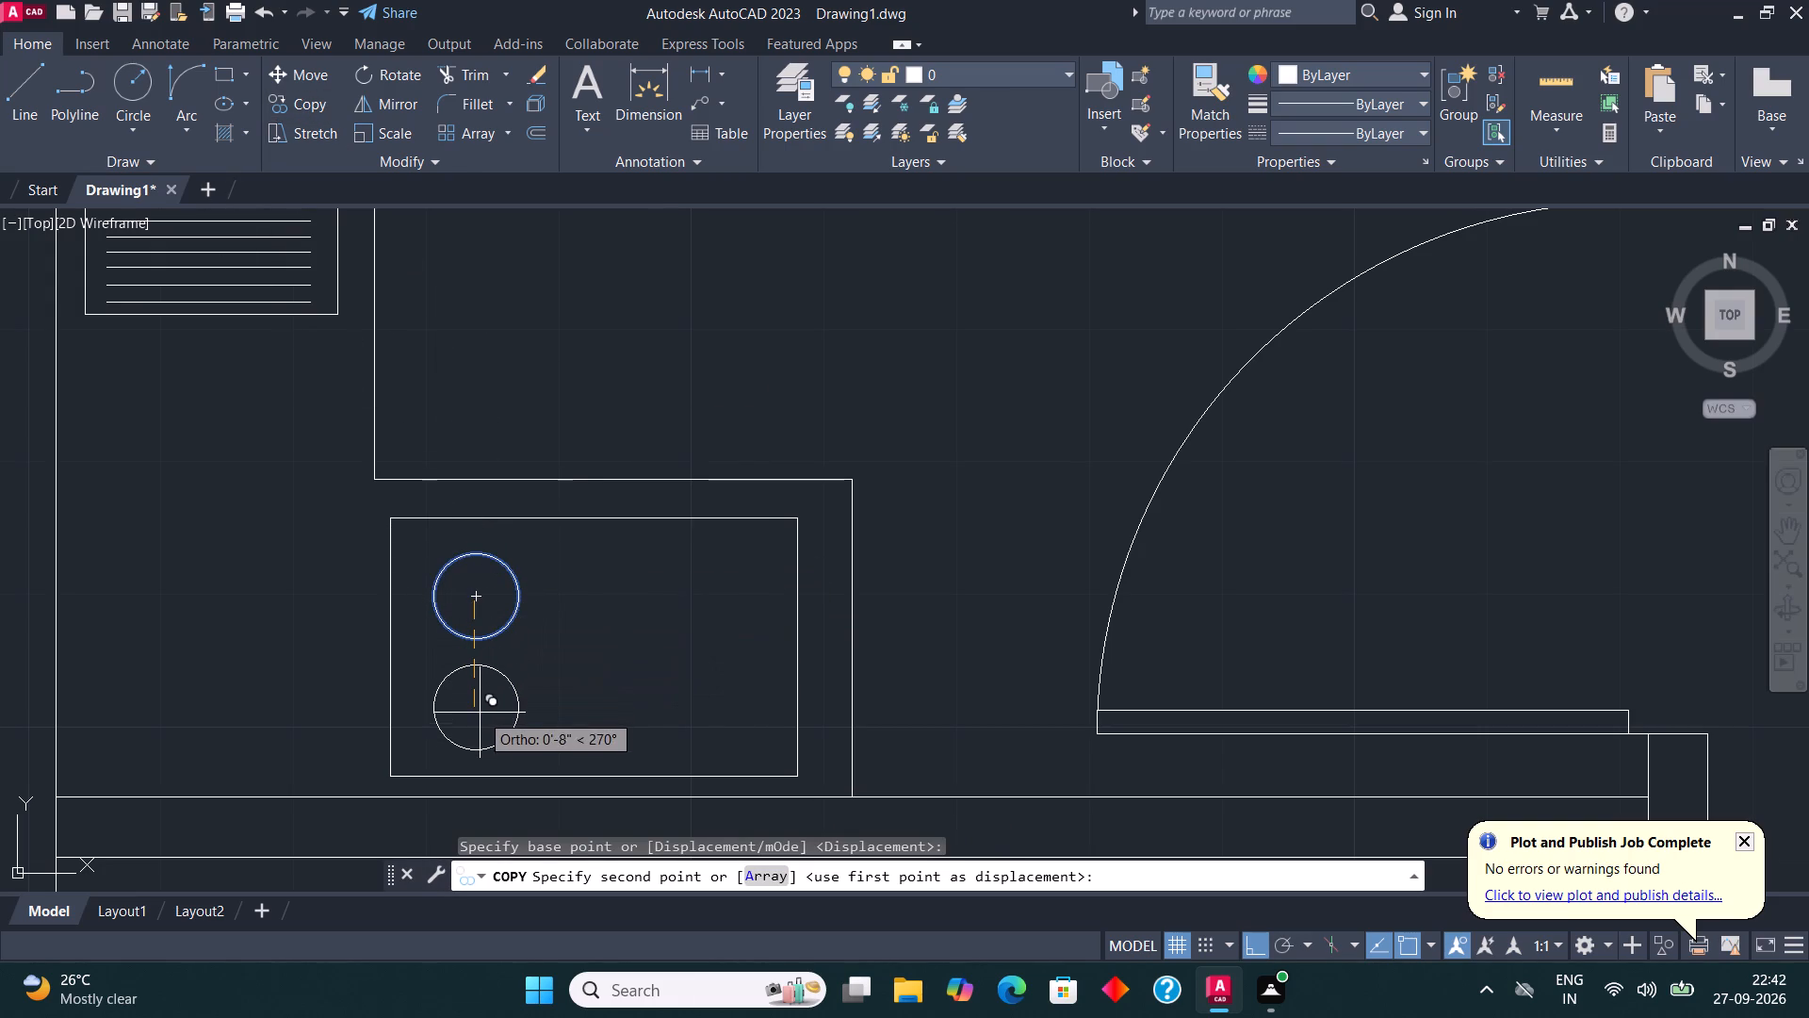
{"action": "left_click", "coordinate": [481, 713]}
{"action": "left_click", "coordinate": [678, 702]}
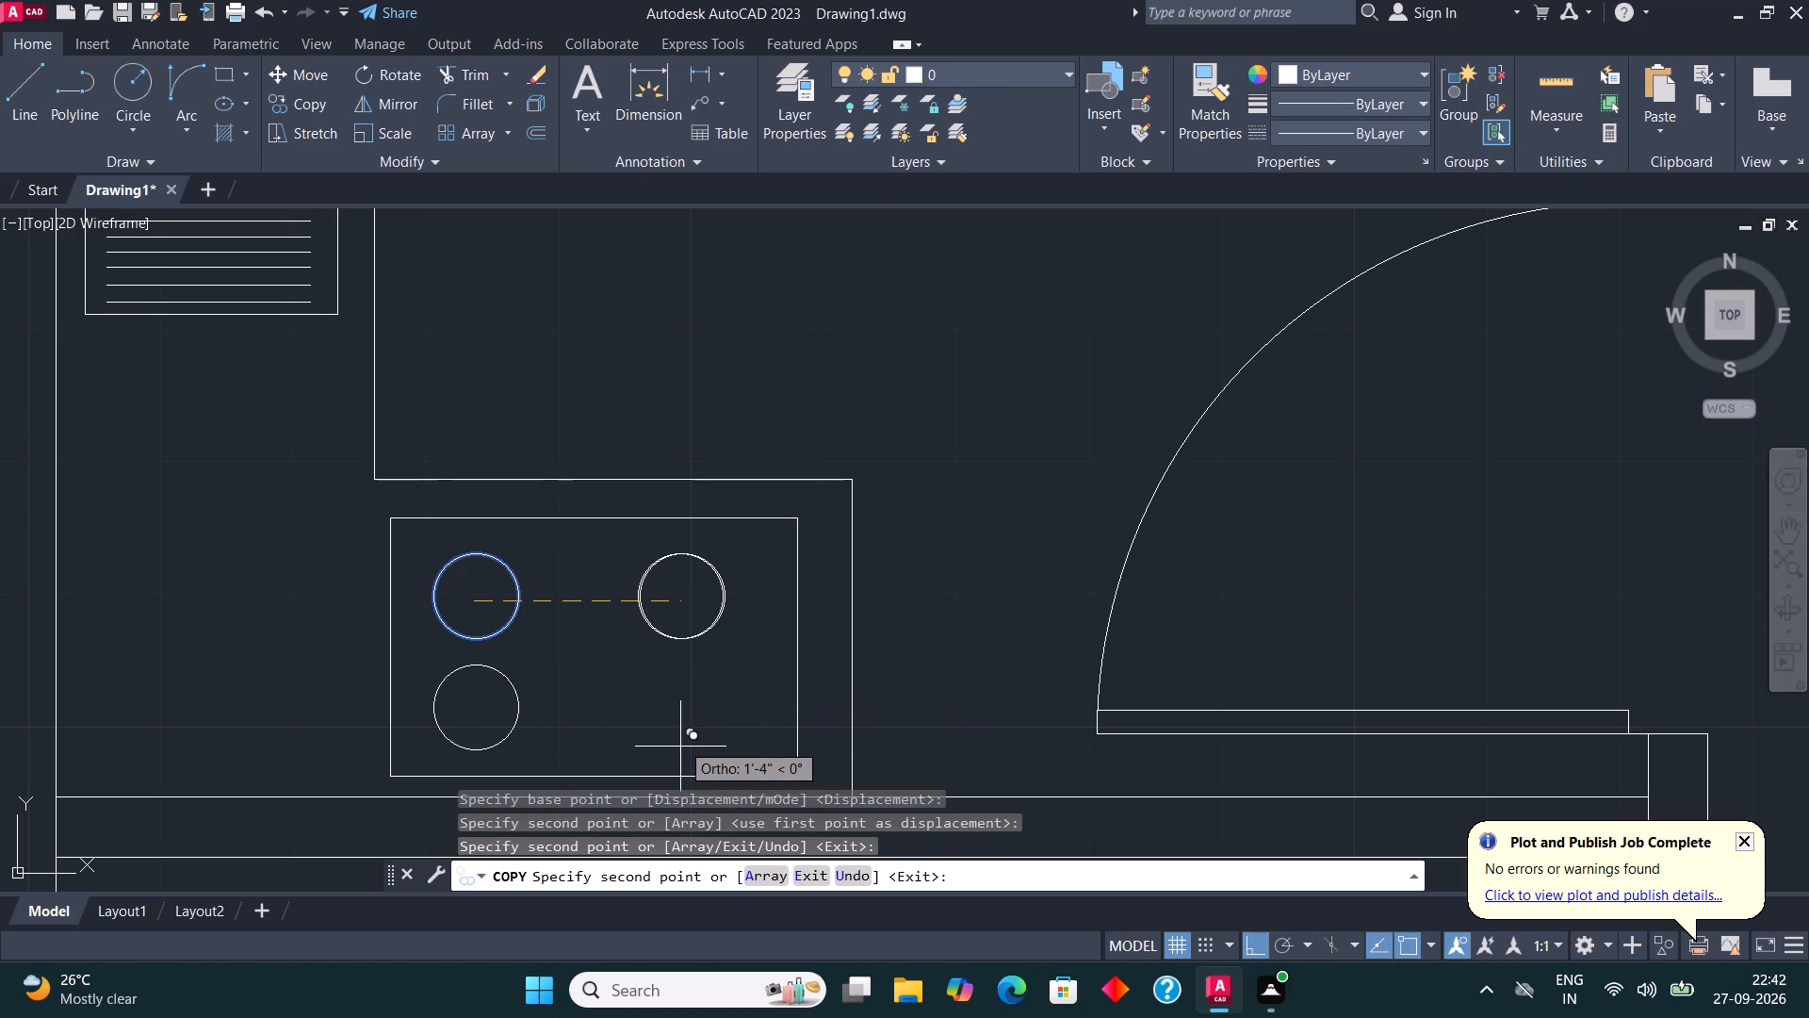
{"action": "key", "text": "F8"}
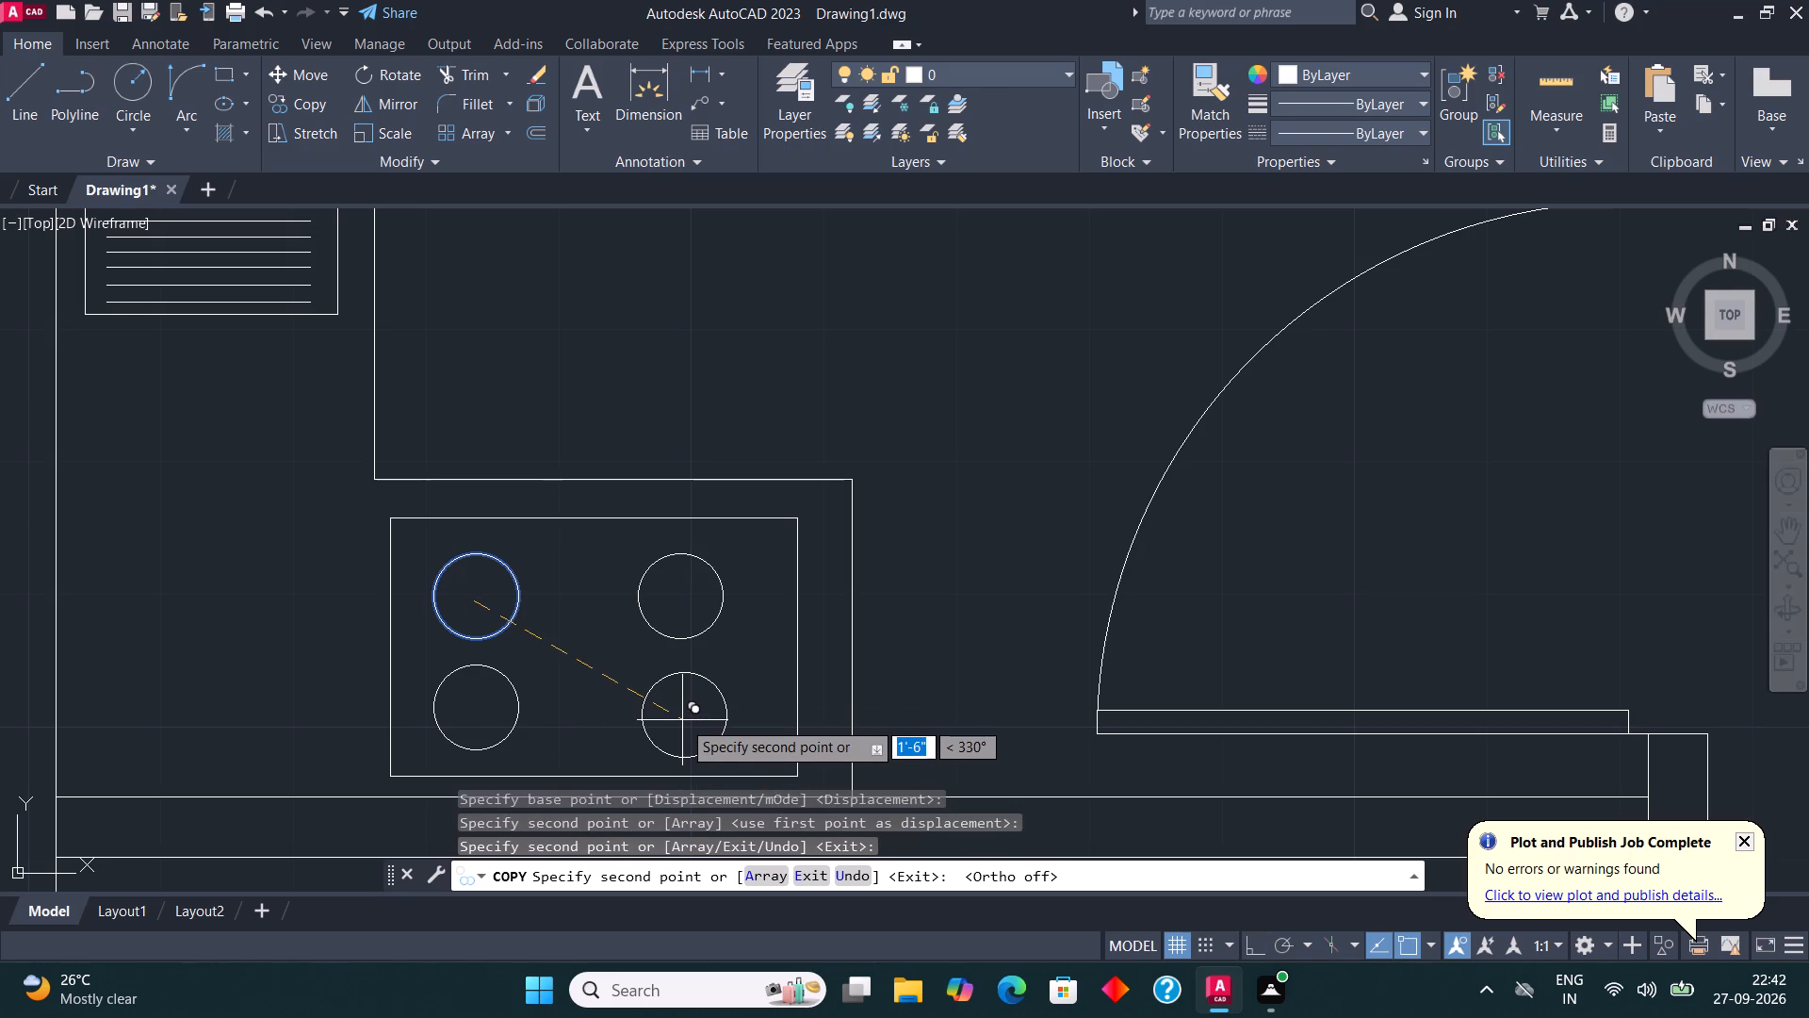
{"action": "left_click", "coordinate": [676, 717]}
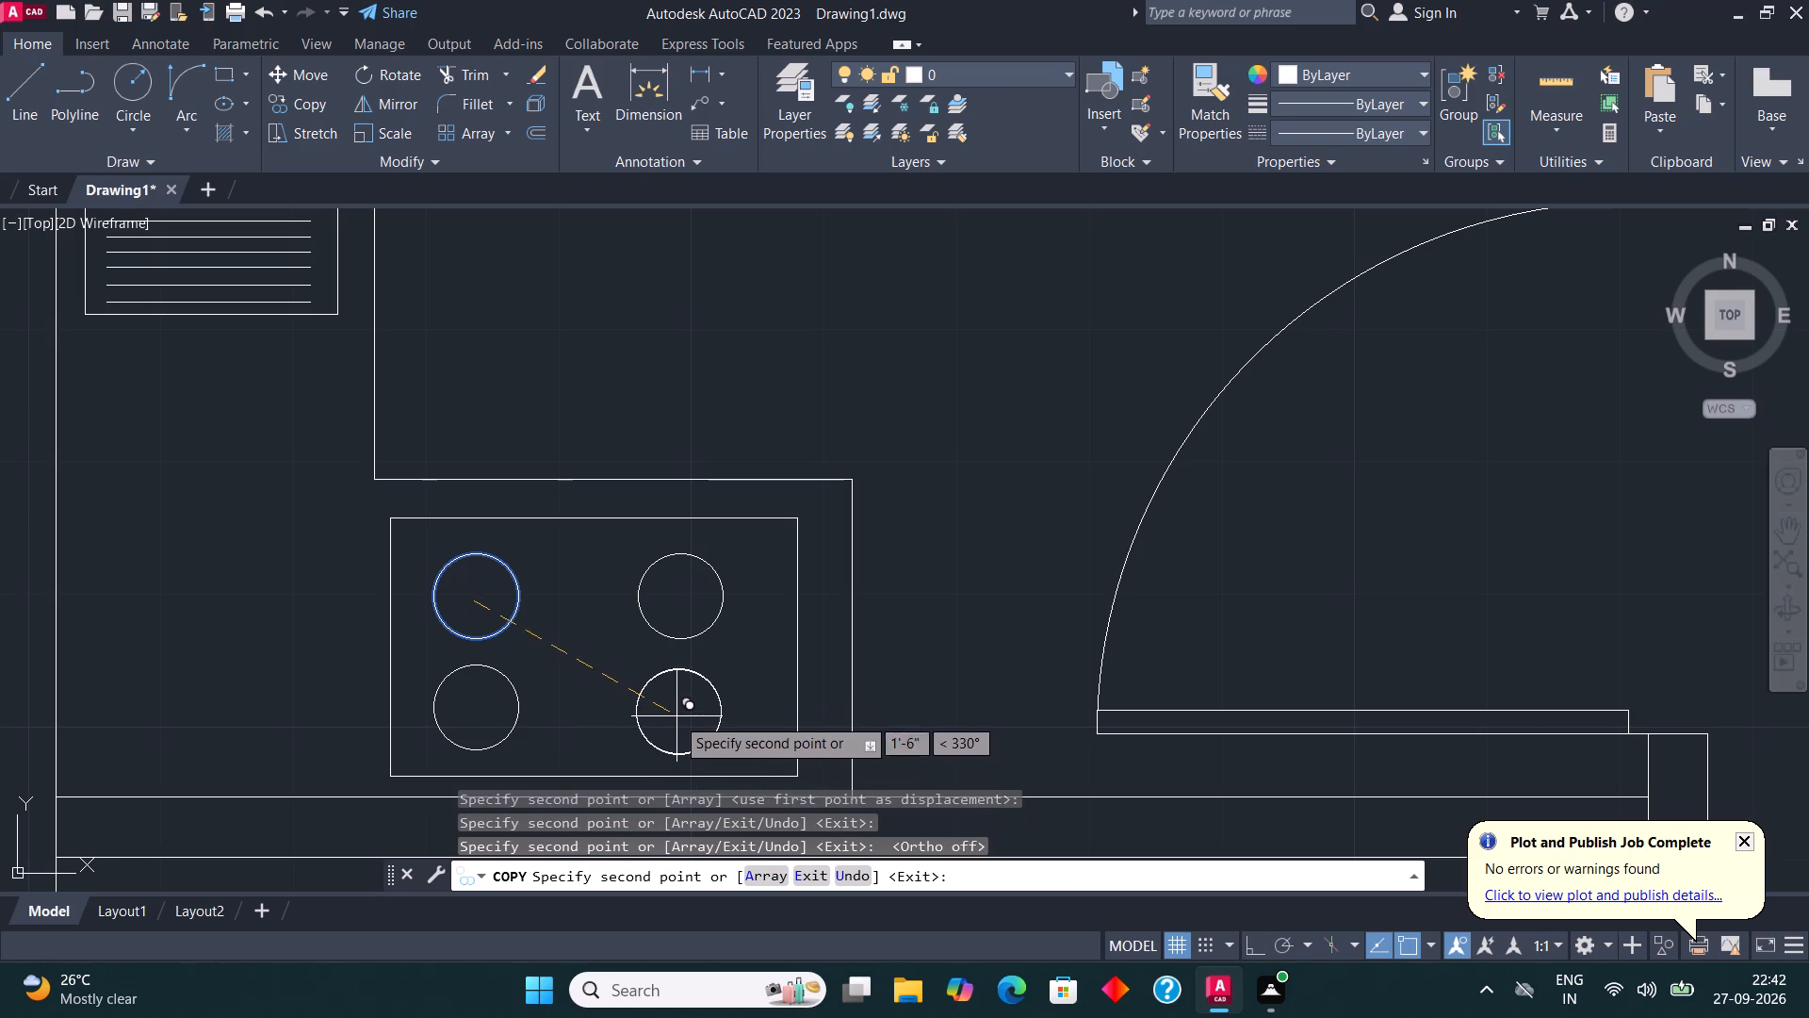
{"action": "key", "text": "Escape"}
Draw a rectangle about 5'-7" by 1'-9" in the room below the kitchen, along the partition and into the outer wall corner.
{"action": "scroll", "coordinate": [630, 593], "scroll_direction": "down", "scroll_amount": 2}
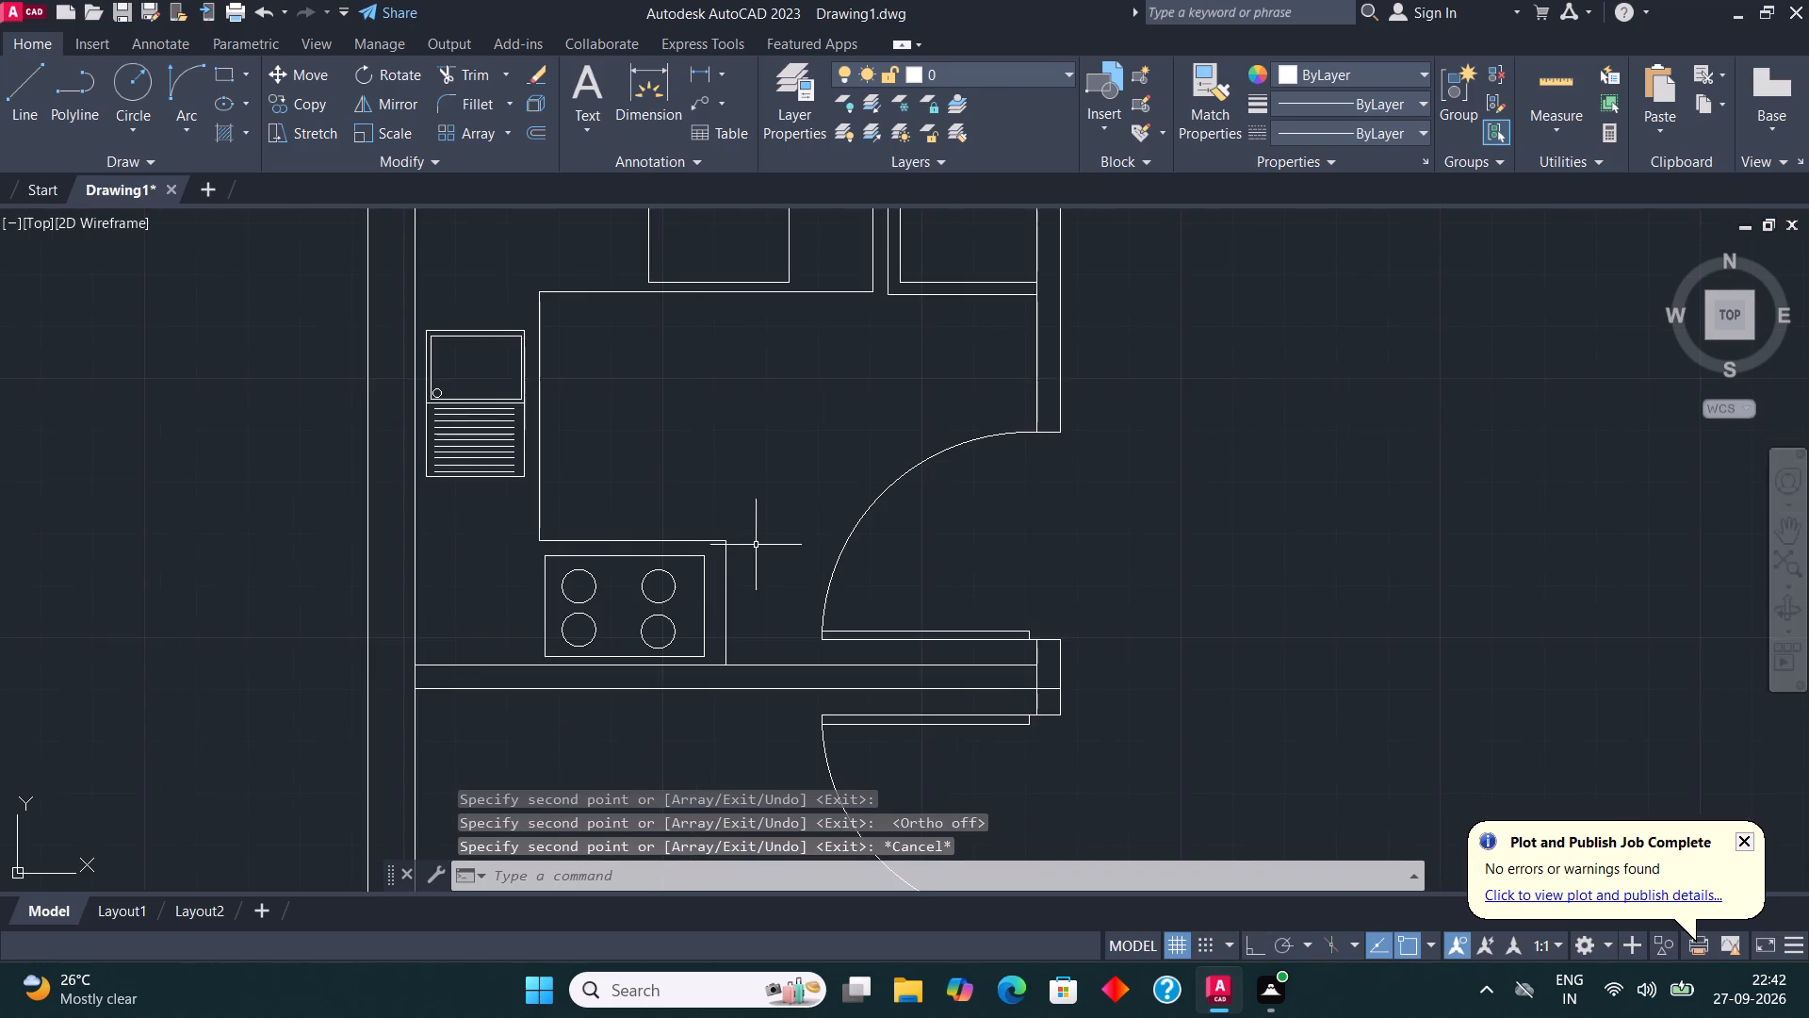
{"action": "scroll", "coordinate": [762, 540], "scroll_direction": "down", "scroll_amount": 3}
{"action": "scroll", "coordinate": [778, 578], "scroll_direction": "up", "scroll_amount": 2}
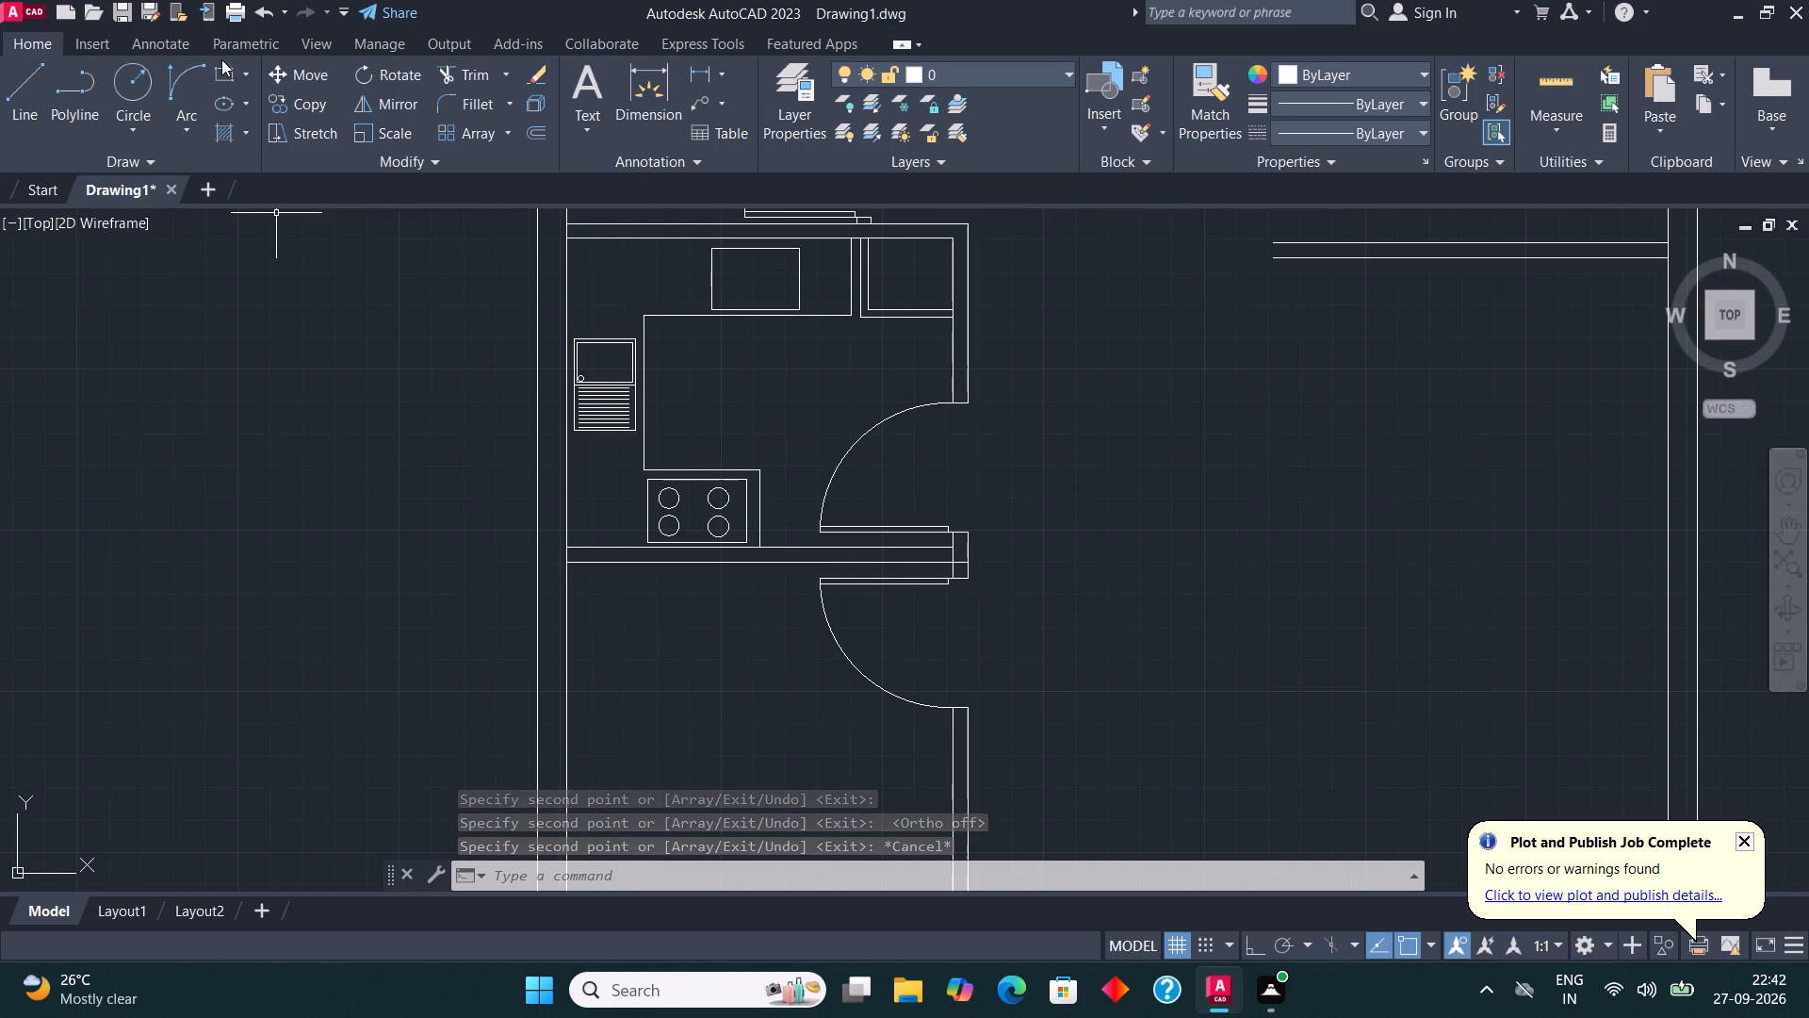
{"action": "left_click", "coordinate": [215, 78]}
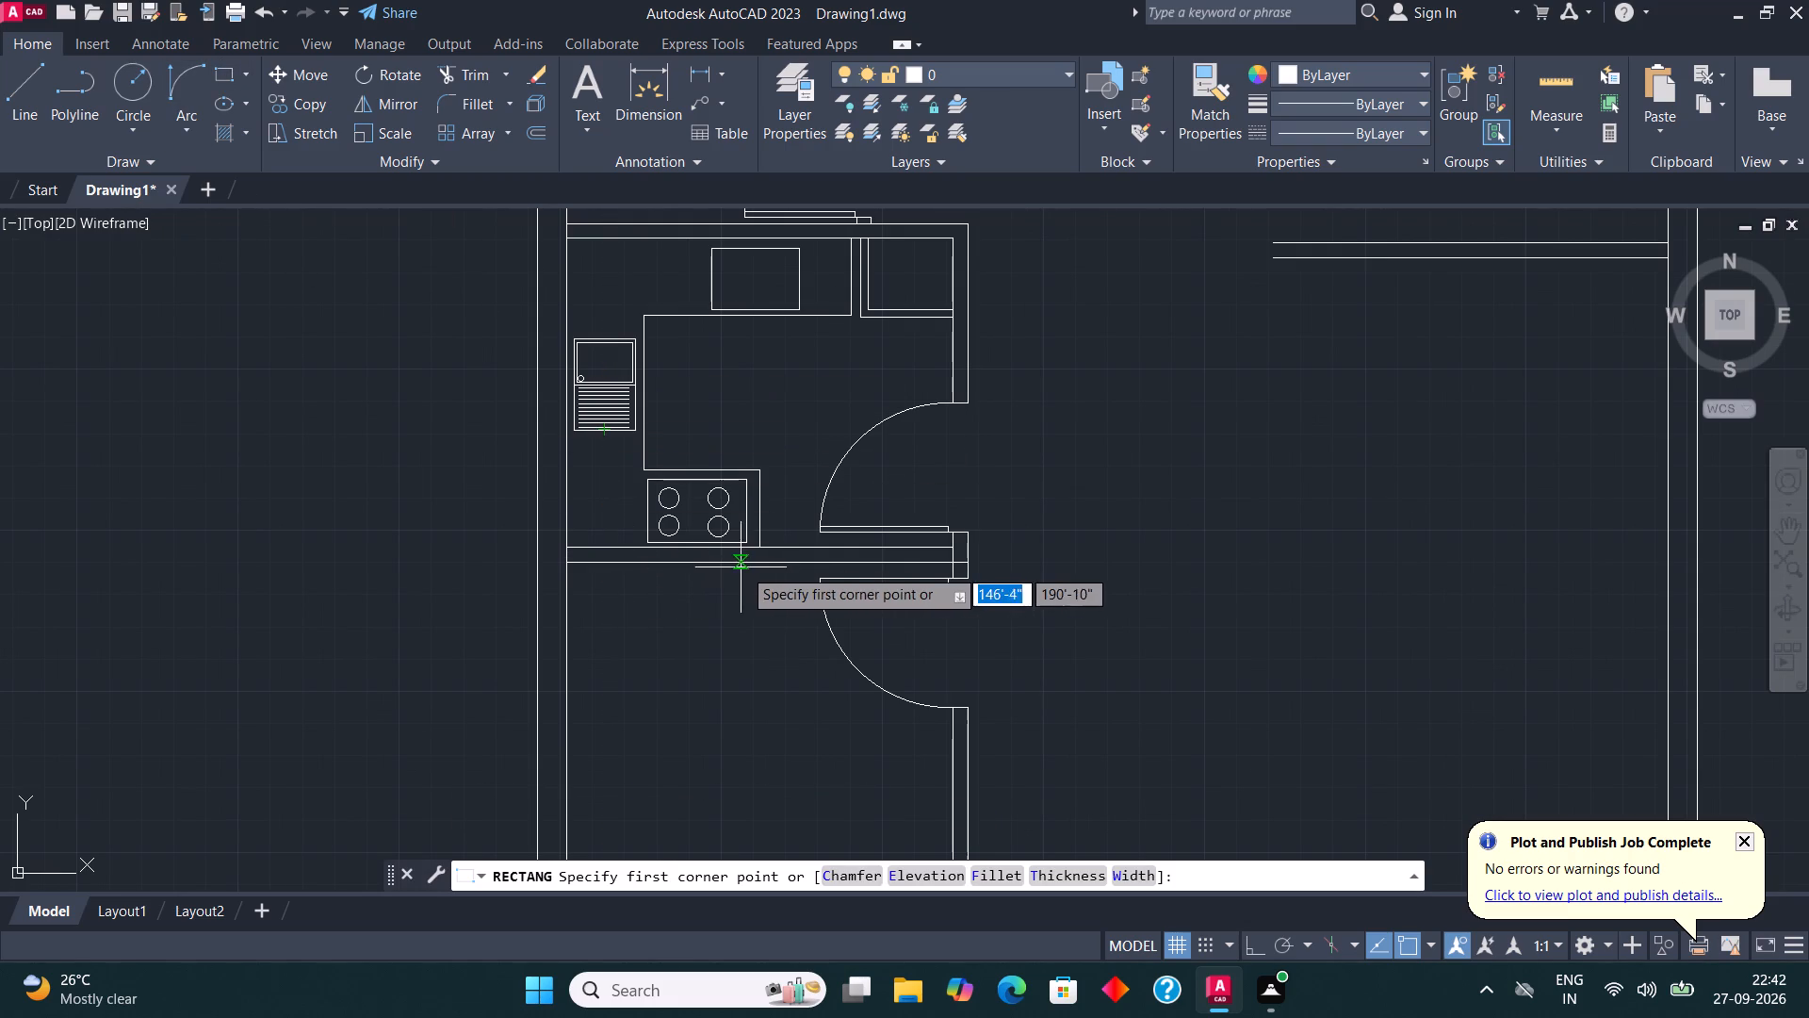
{"action": "left_click", "coordinate": [787, 566]}
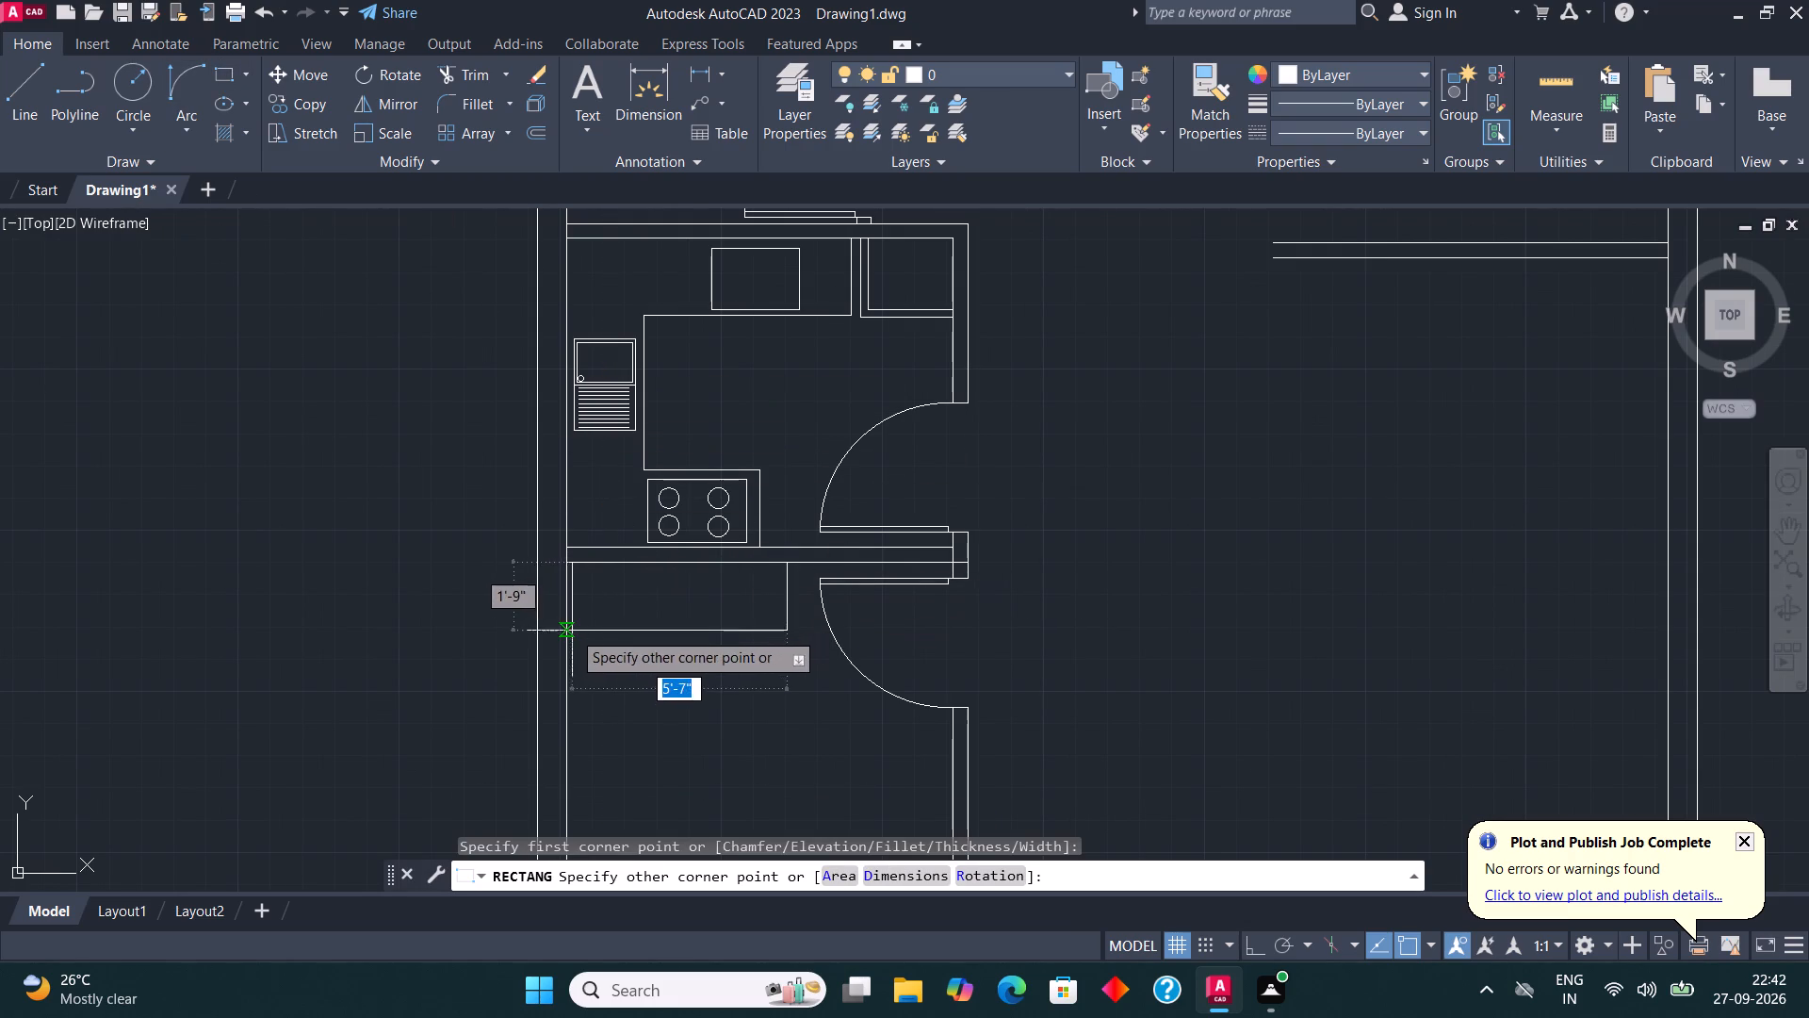
{"action": "left_click", "coordinate": [571, 631]}
{"action": "key", "text": "Escape"}
Draw a bed rectangle in the room below the kitchen, with its head against the outer side wall.
{"action": "scroll", "coordinate": [612, 422], "scroll_direction": "down", "scroll_amount": 3}
{"action": "scroll", "coordinate": [654, 548], "scroll_direction": "up", "scroll_amount": 3}
{"action": "left_click", "coordinate": [220, 84]}
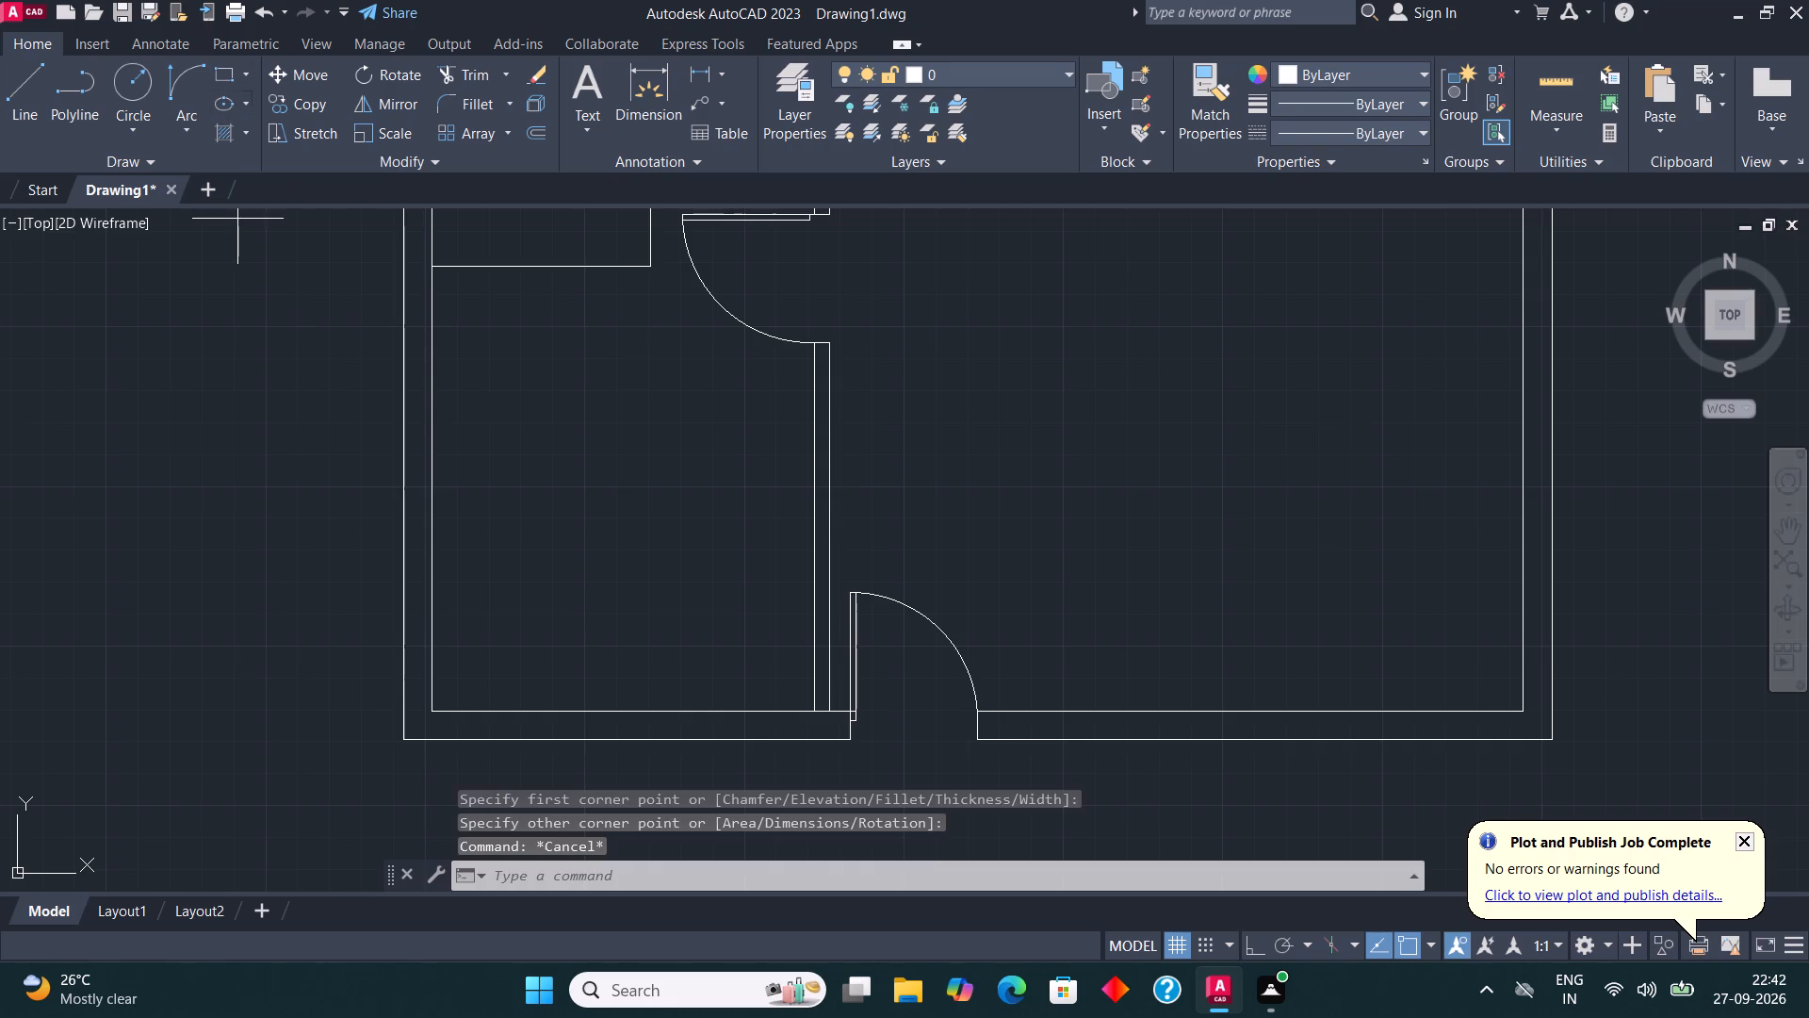
{"action": "left_click", "coordinate": [432, 628]}
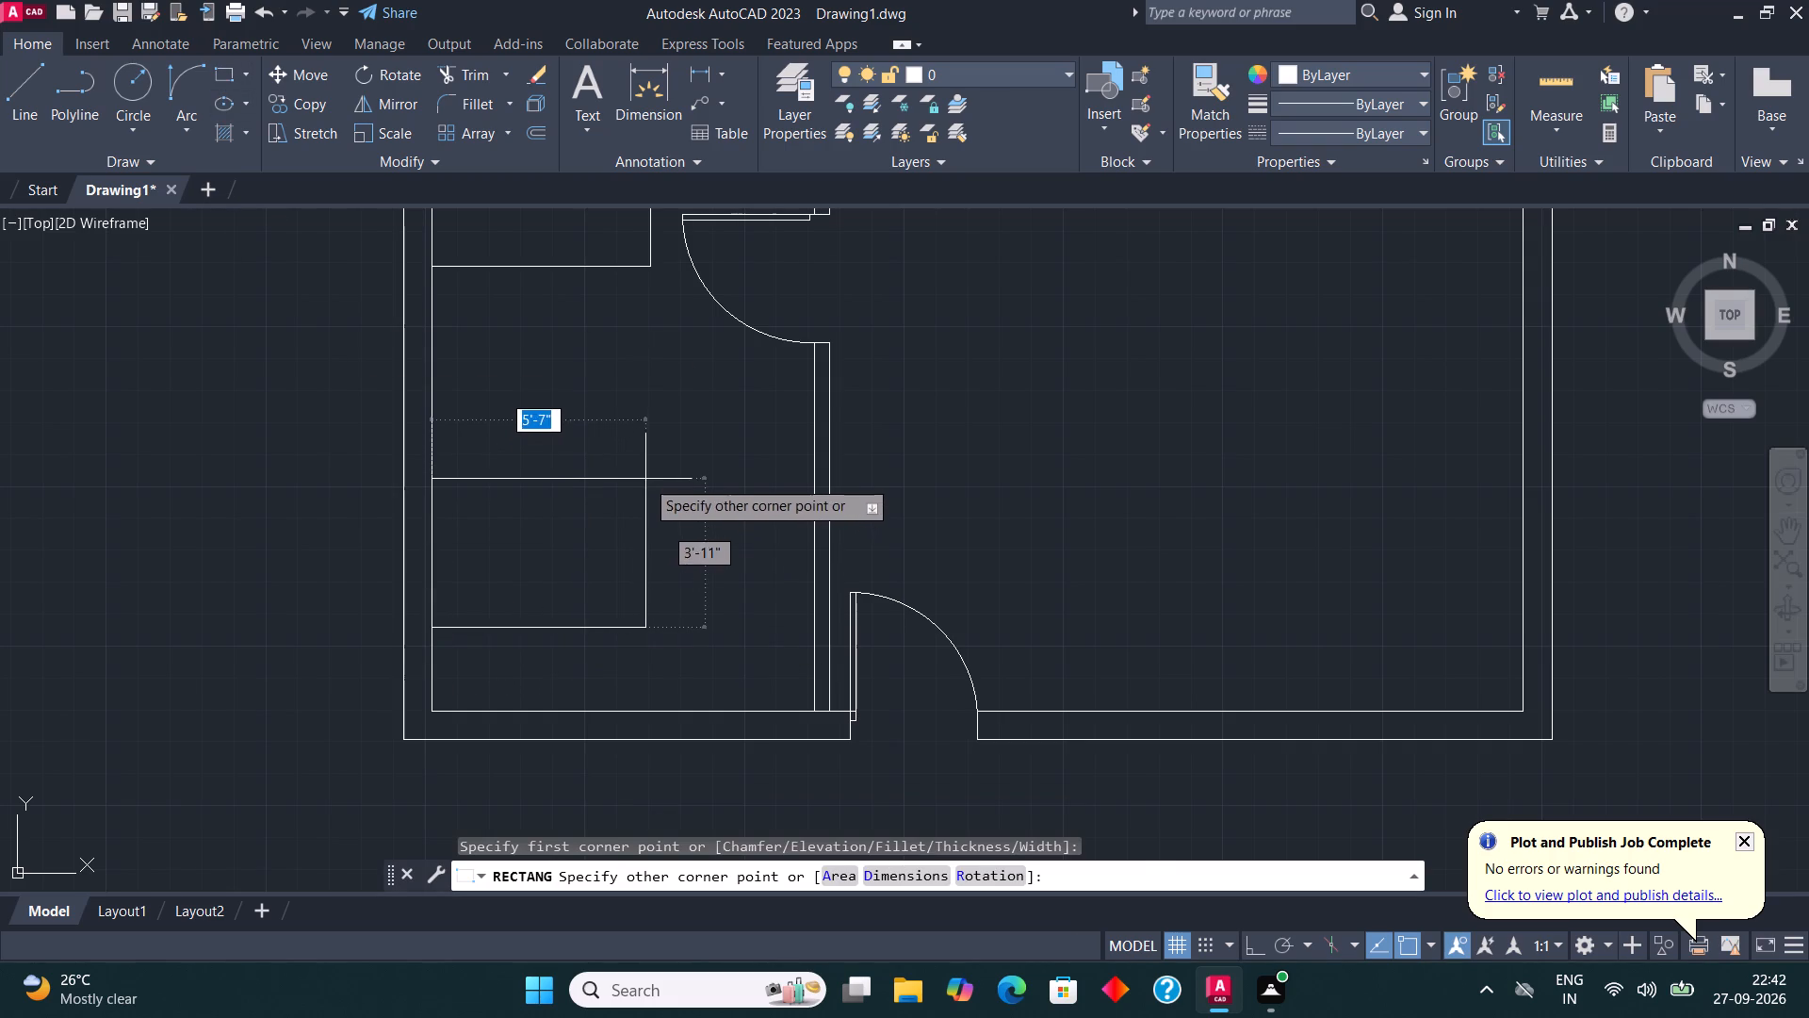
{"action": "left_click", "coordinate": [651, 459]}
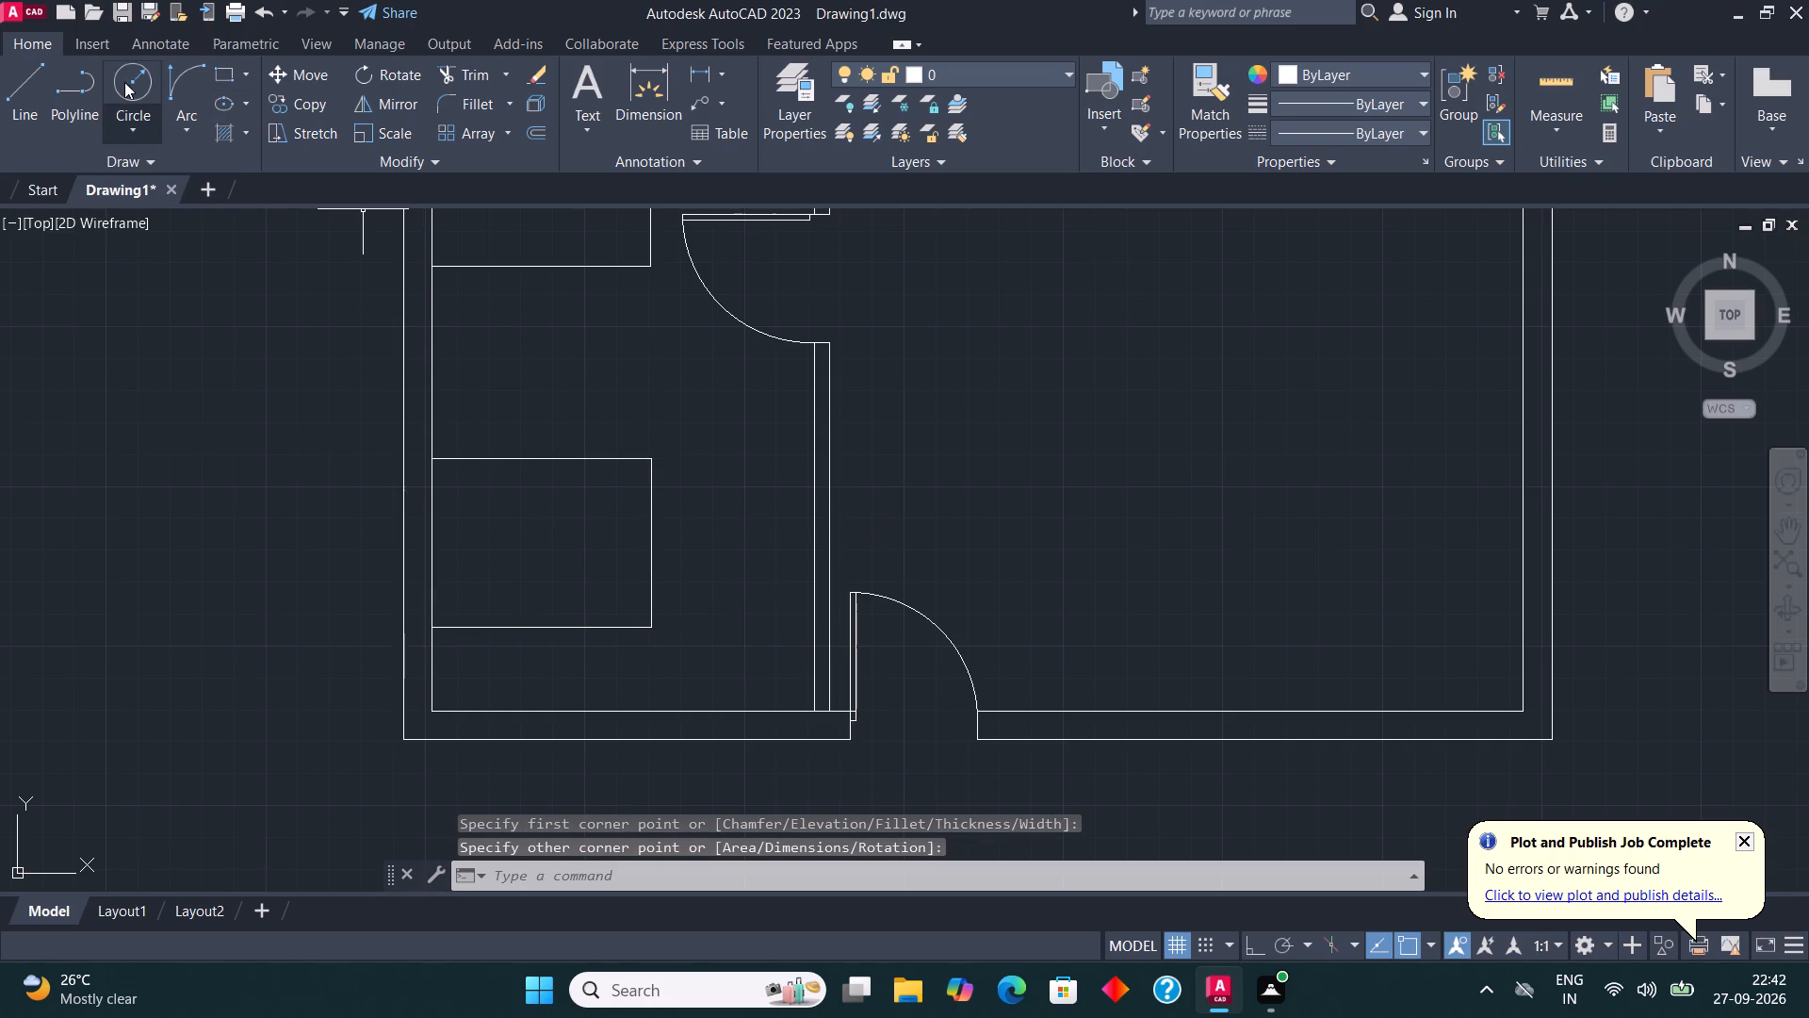
Draw a small bedside-table rectangle against the wall at the bed's upper corner and copy it to the bed's lower corner.
{"action": "left_click", "coordinate": [222, 76]}
{"action": "left_click", "coordinate": [432, 459]}
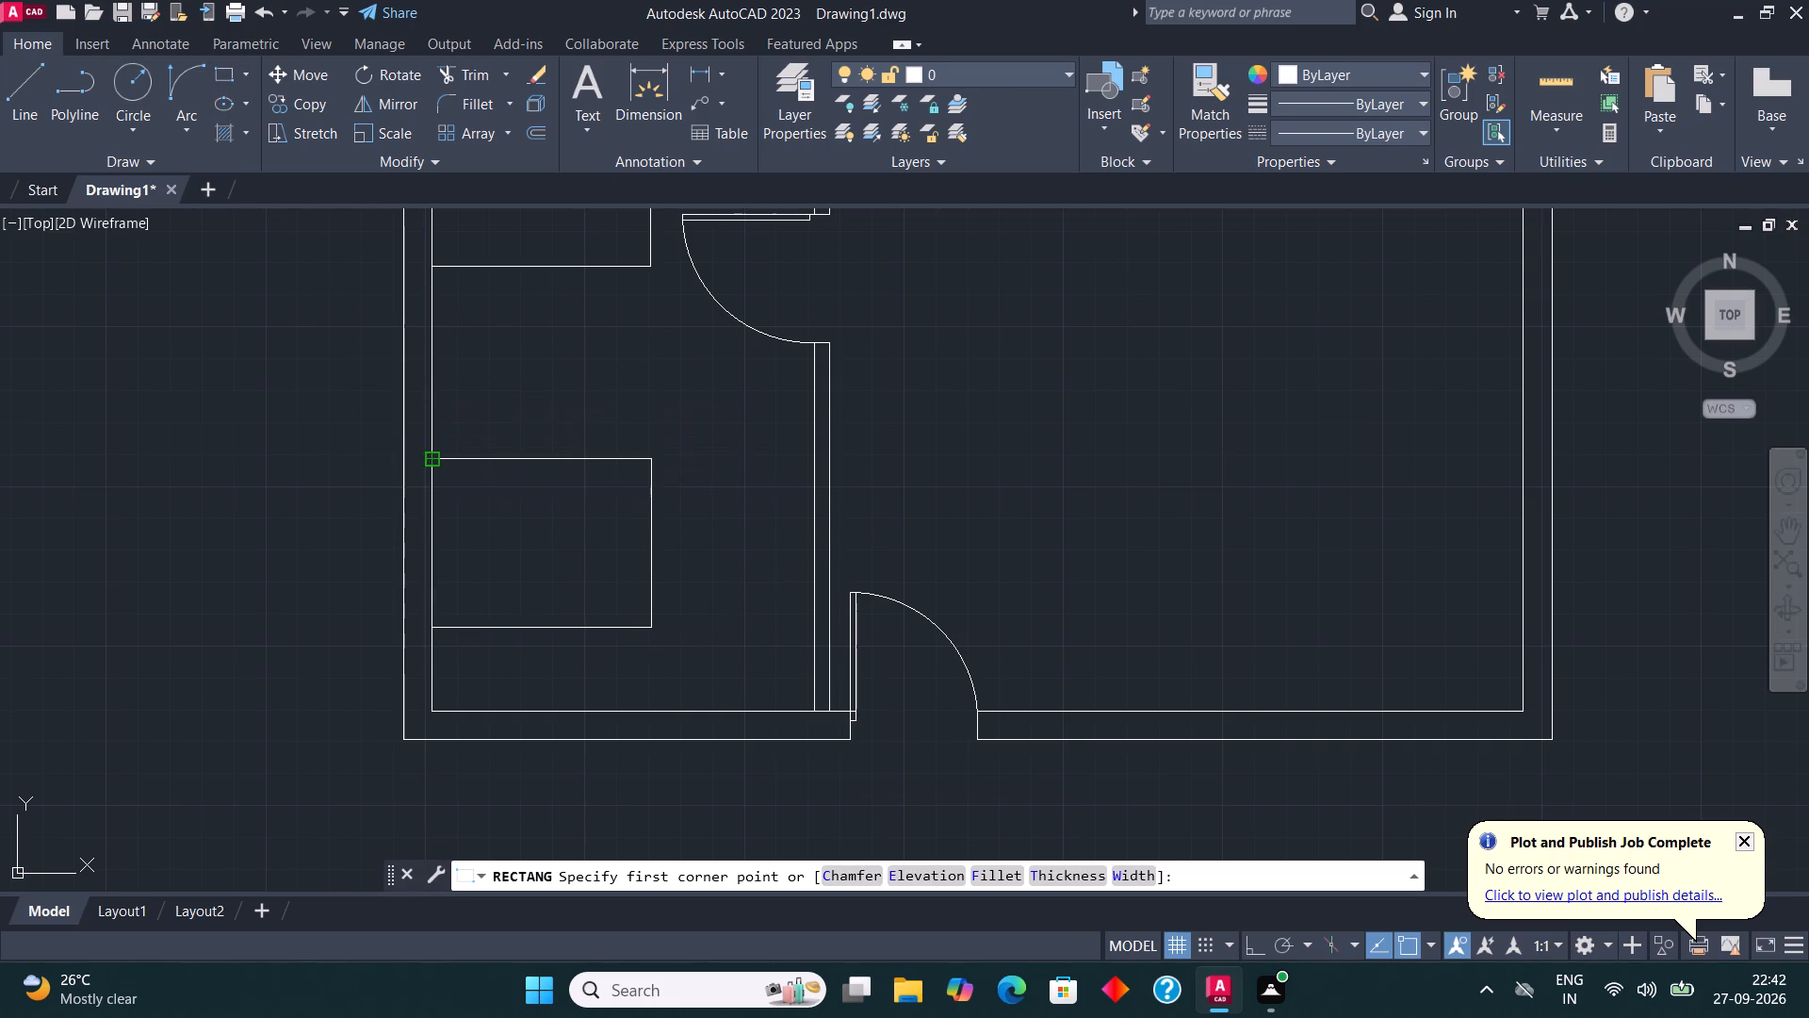
{"action": "left_click", "coordinate": [508, 392]}
{"action": "left_click", "coordinate": [489, 393]}
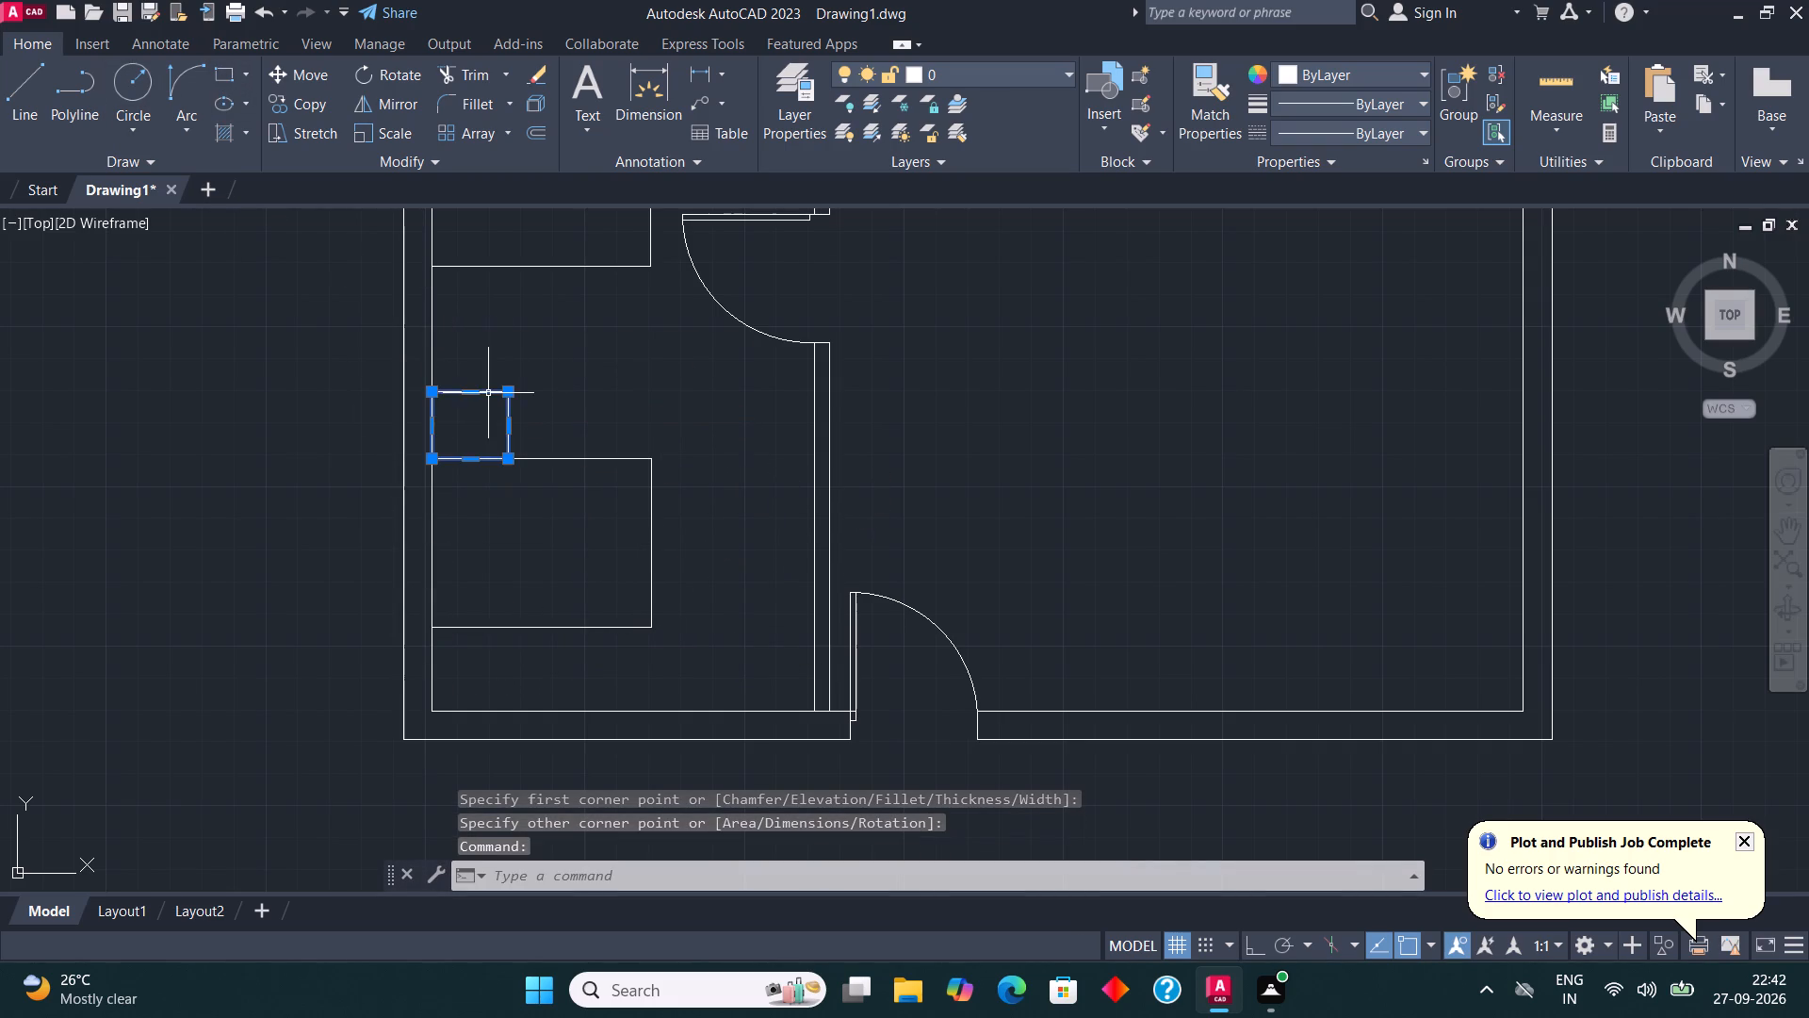
{"action": "left_click", "coordinate": [297, 116]}
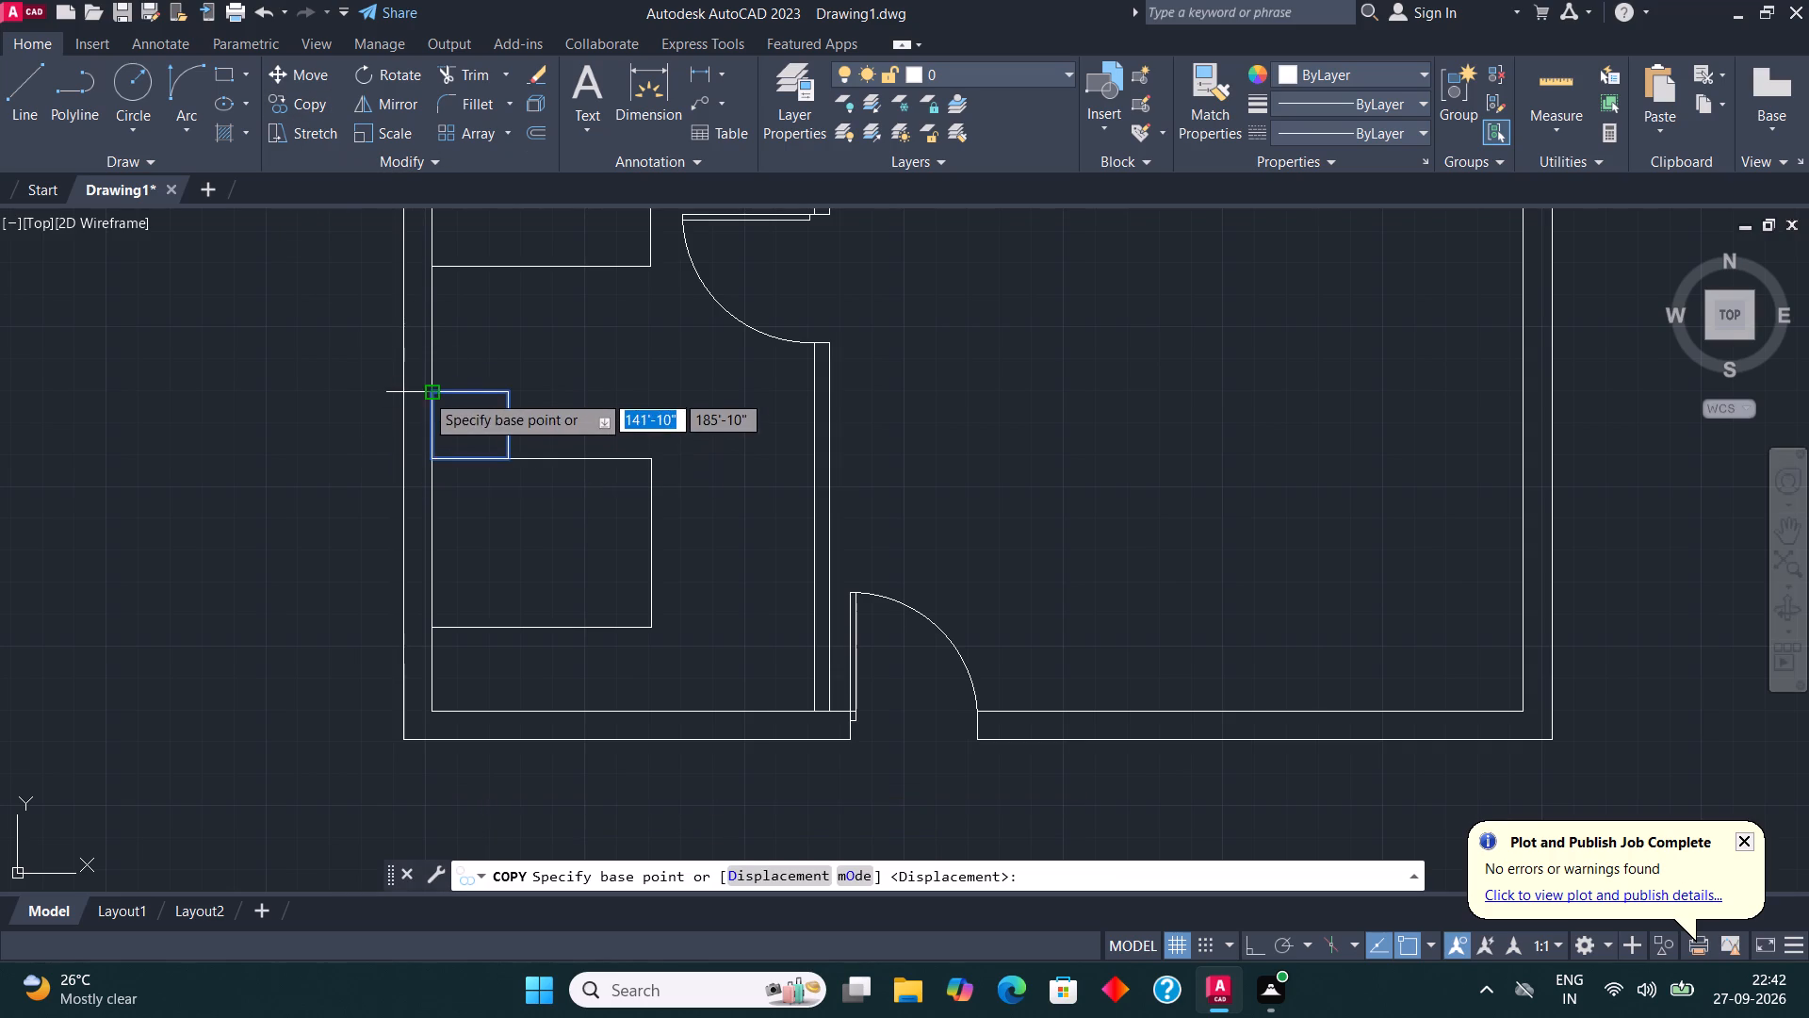
{"action": "left_click", "coordinate": [425, 393]}
{"action": "left_click", "coordinate": [433, 625]}
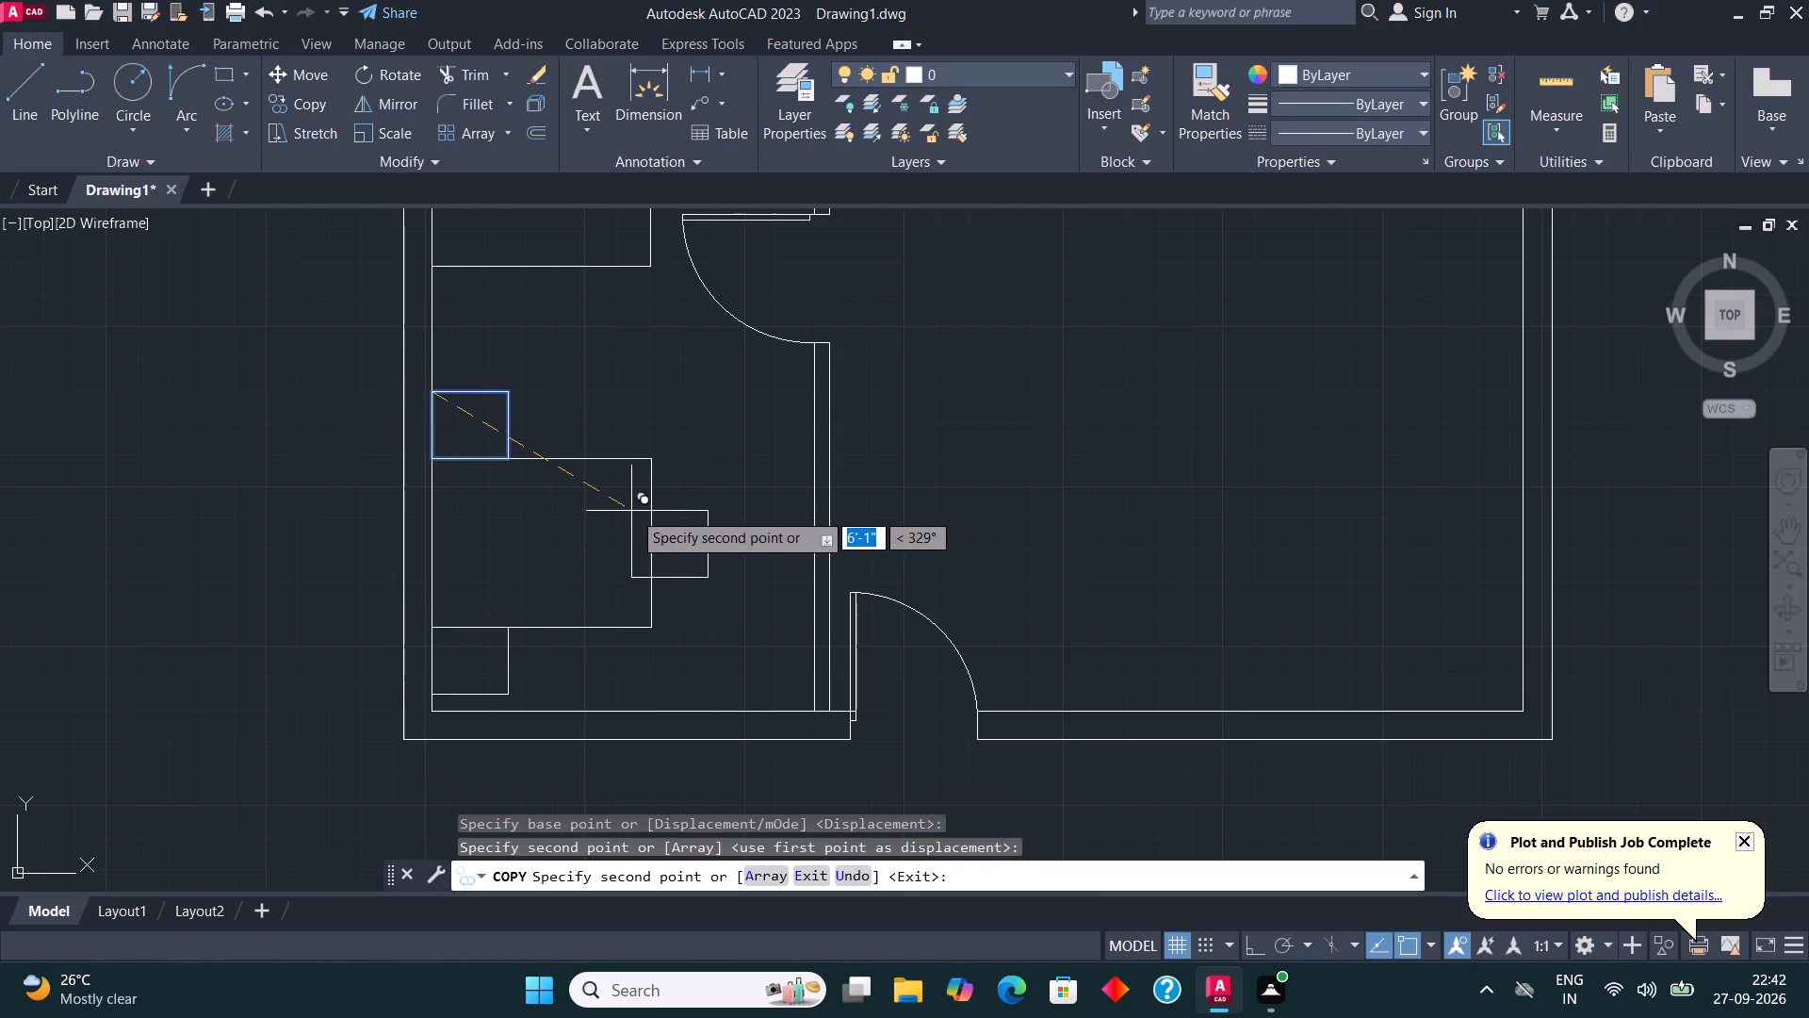
{"action": "key", "text": "Escape"}
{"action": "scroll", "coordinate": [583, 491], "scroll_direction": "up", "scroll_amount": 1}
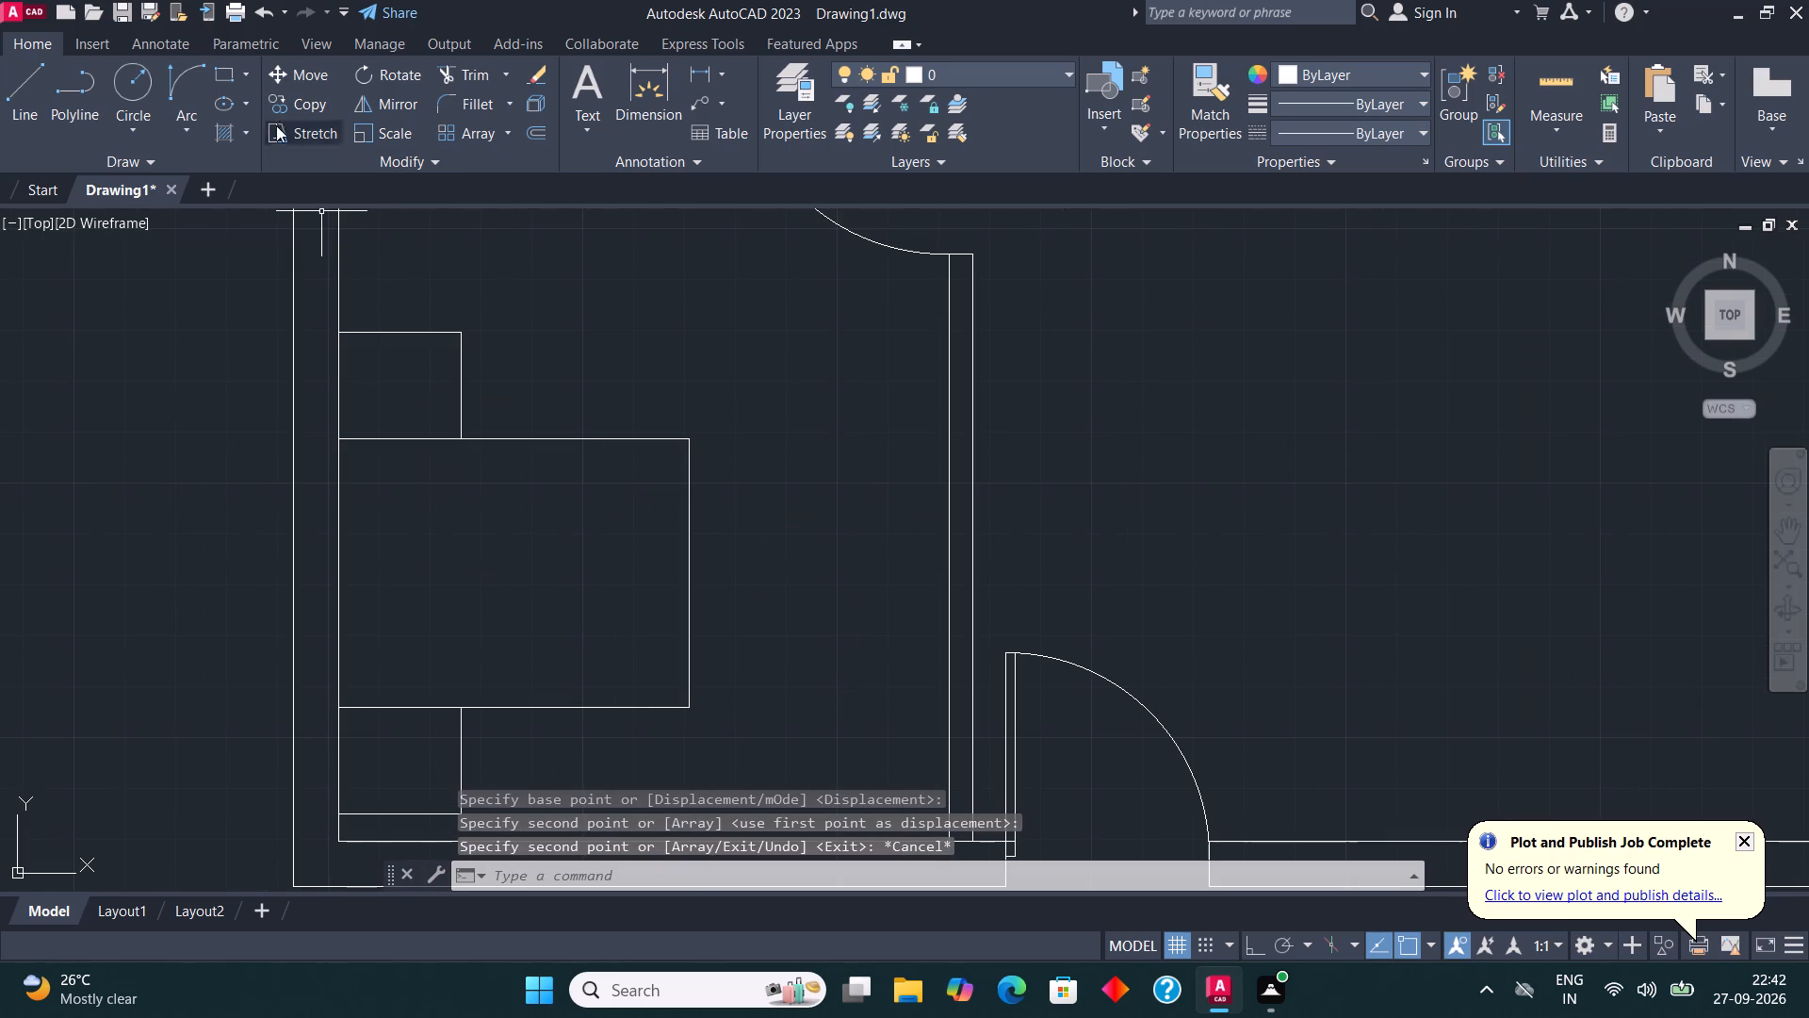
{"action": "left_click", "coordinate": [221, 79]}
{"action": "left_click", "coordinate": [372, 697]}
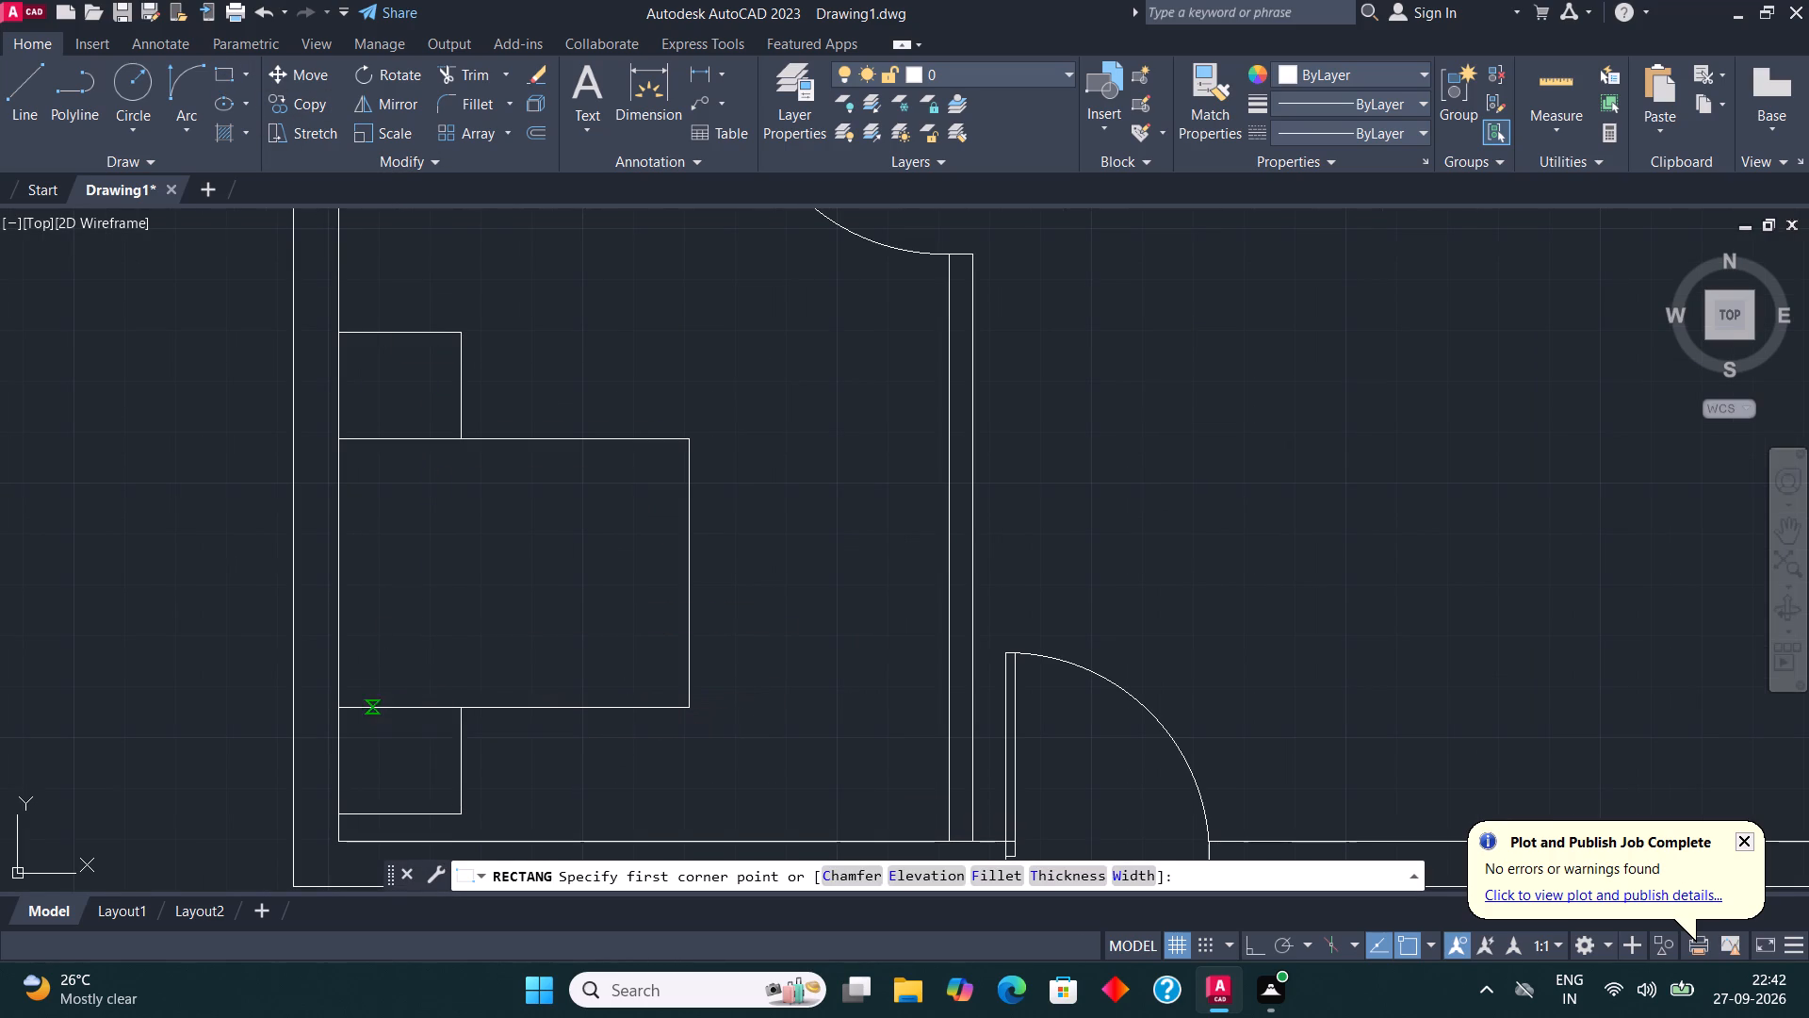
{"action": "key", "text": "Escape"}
Draw an upright pillow rectangle near the bed's lower head corner and copy it about 1'-11" straight up with ortho on.
{"action": "left_click", "coordinate": [219, 81]}
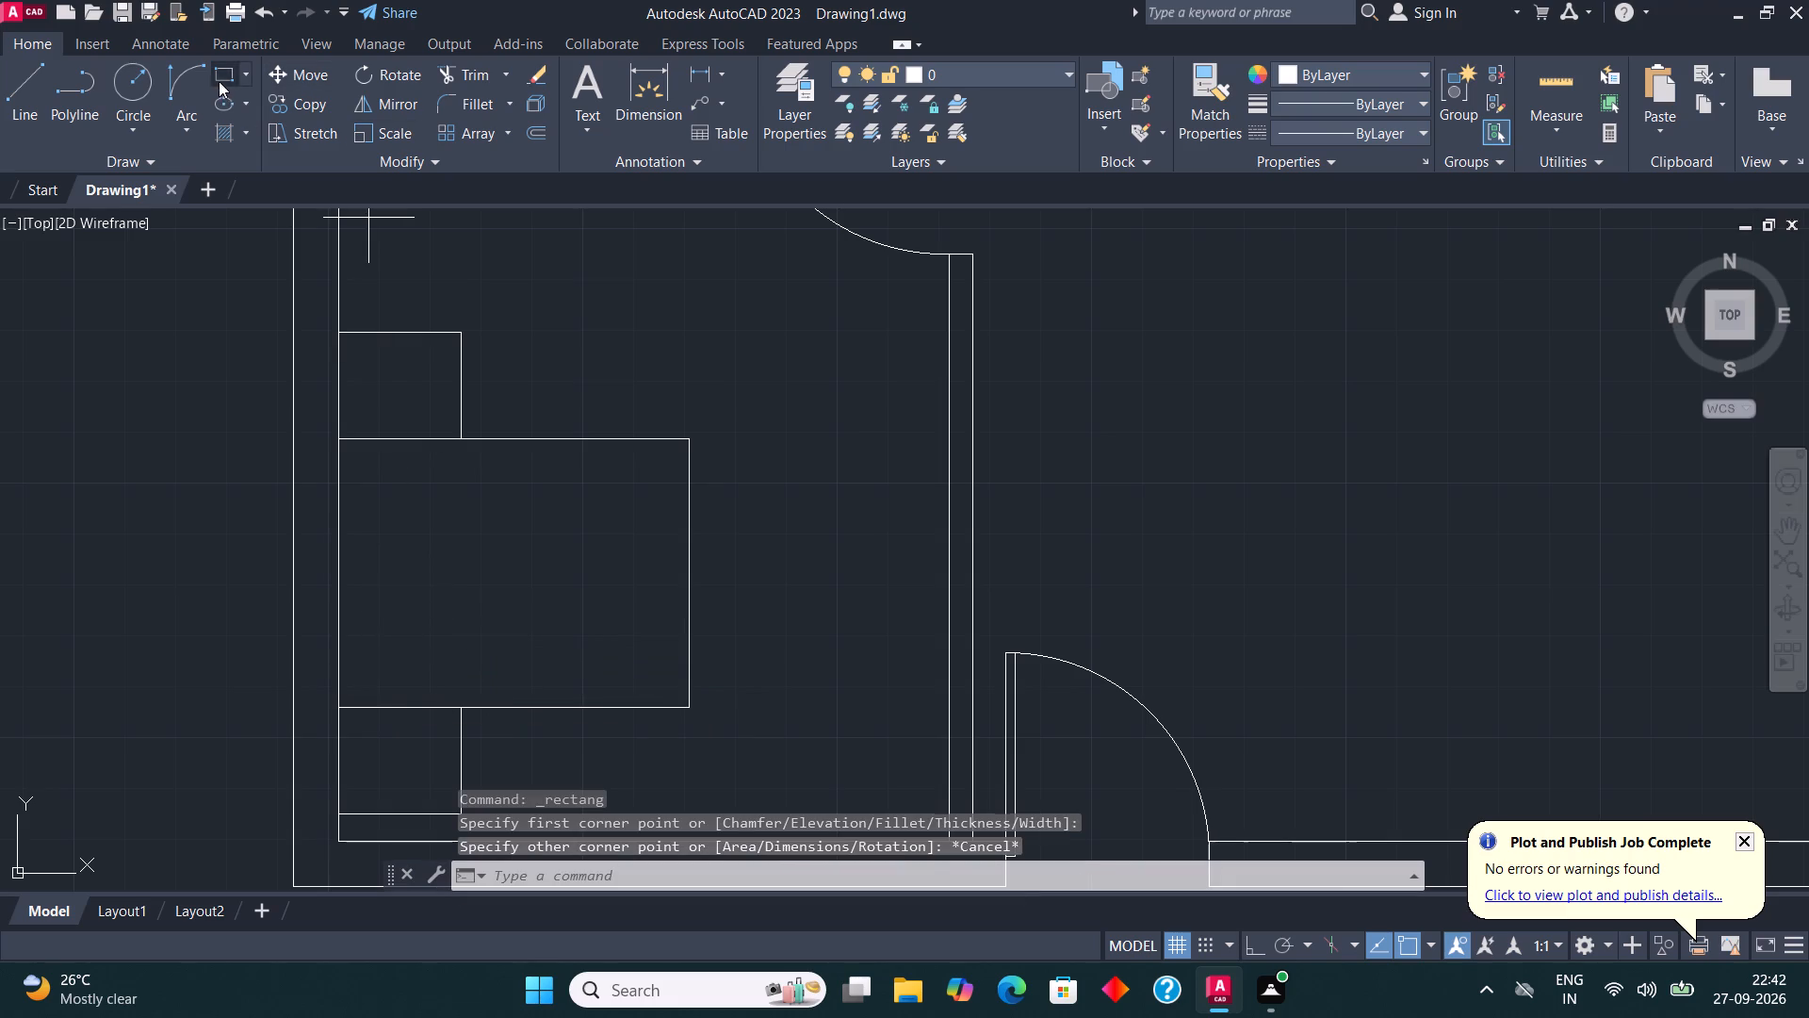
{"action": "left_click", "coordinate": [364, 684]}
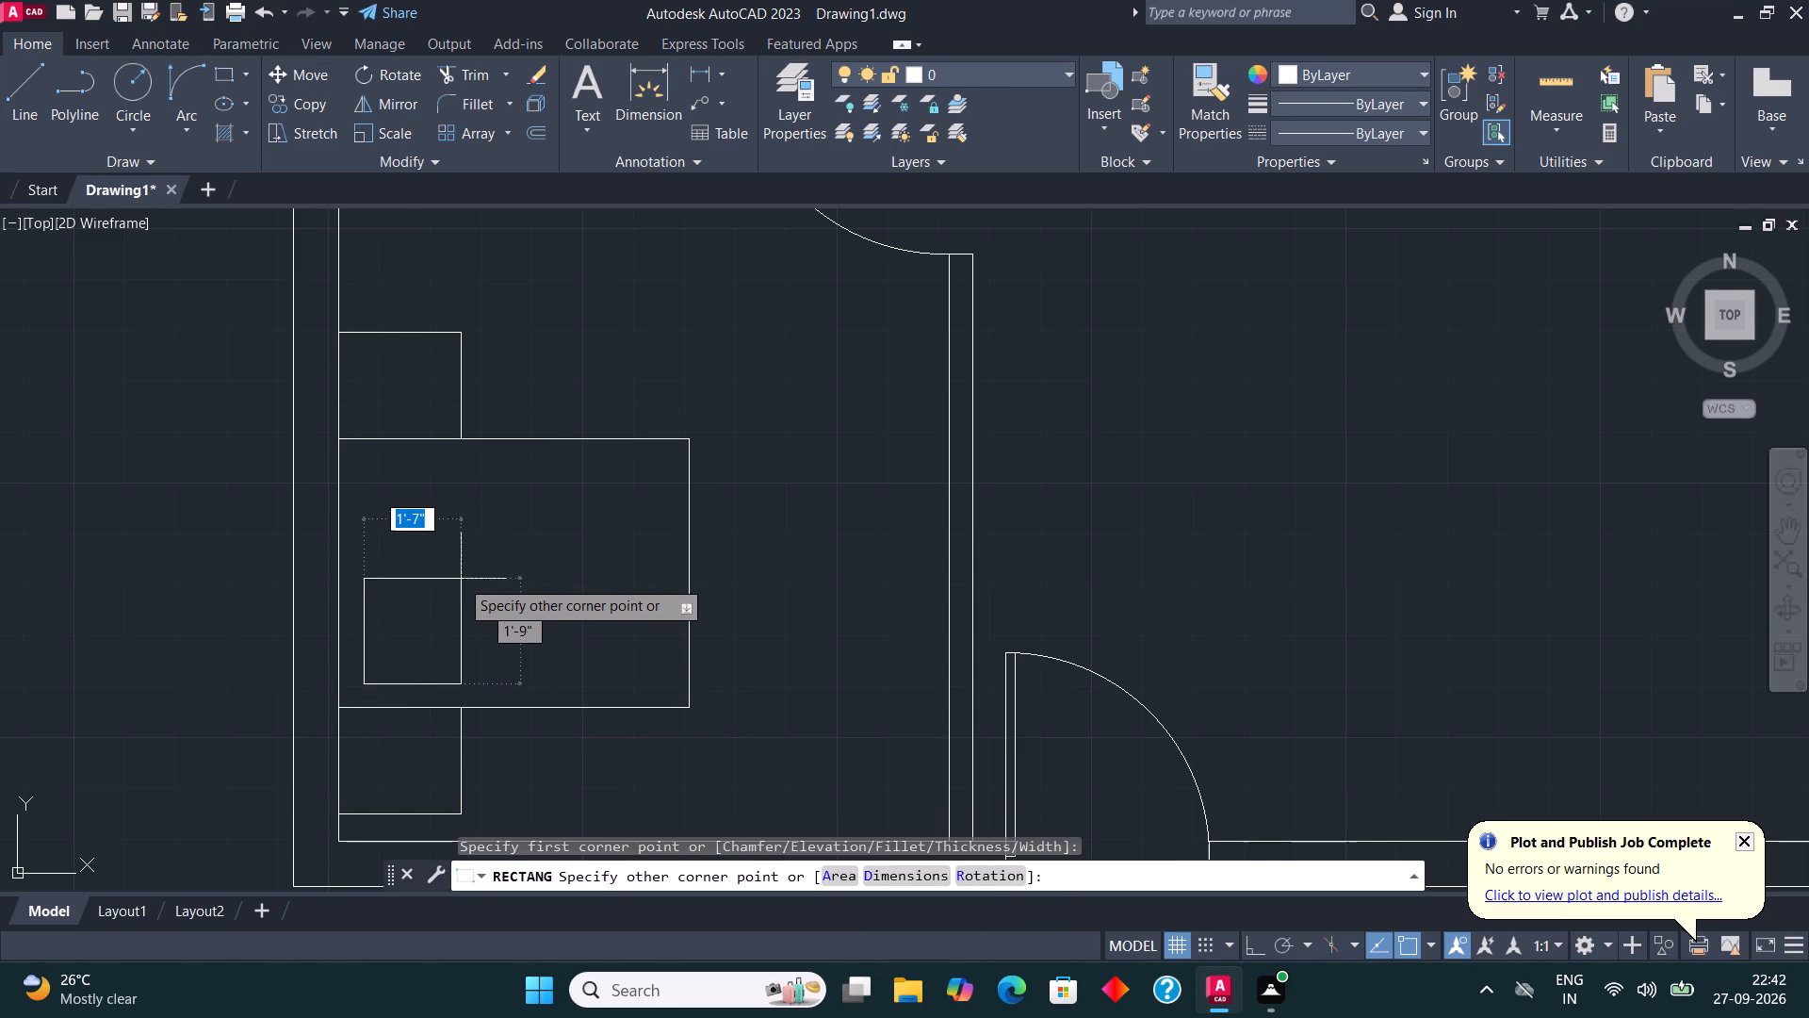
{"action": "left_click", "coordinate": [430, 570]}
{"action": "left_click", "coordinate": [413, 568]}
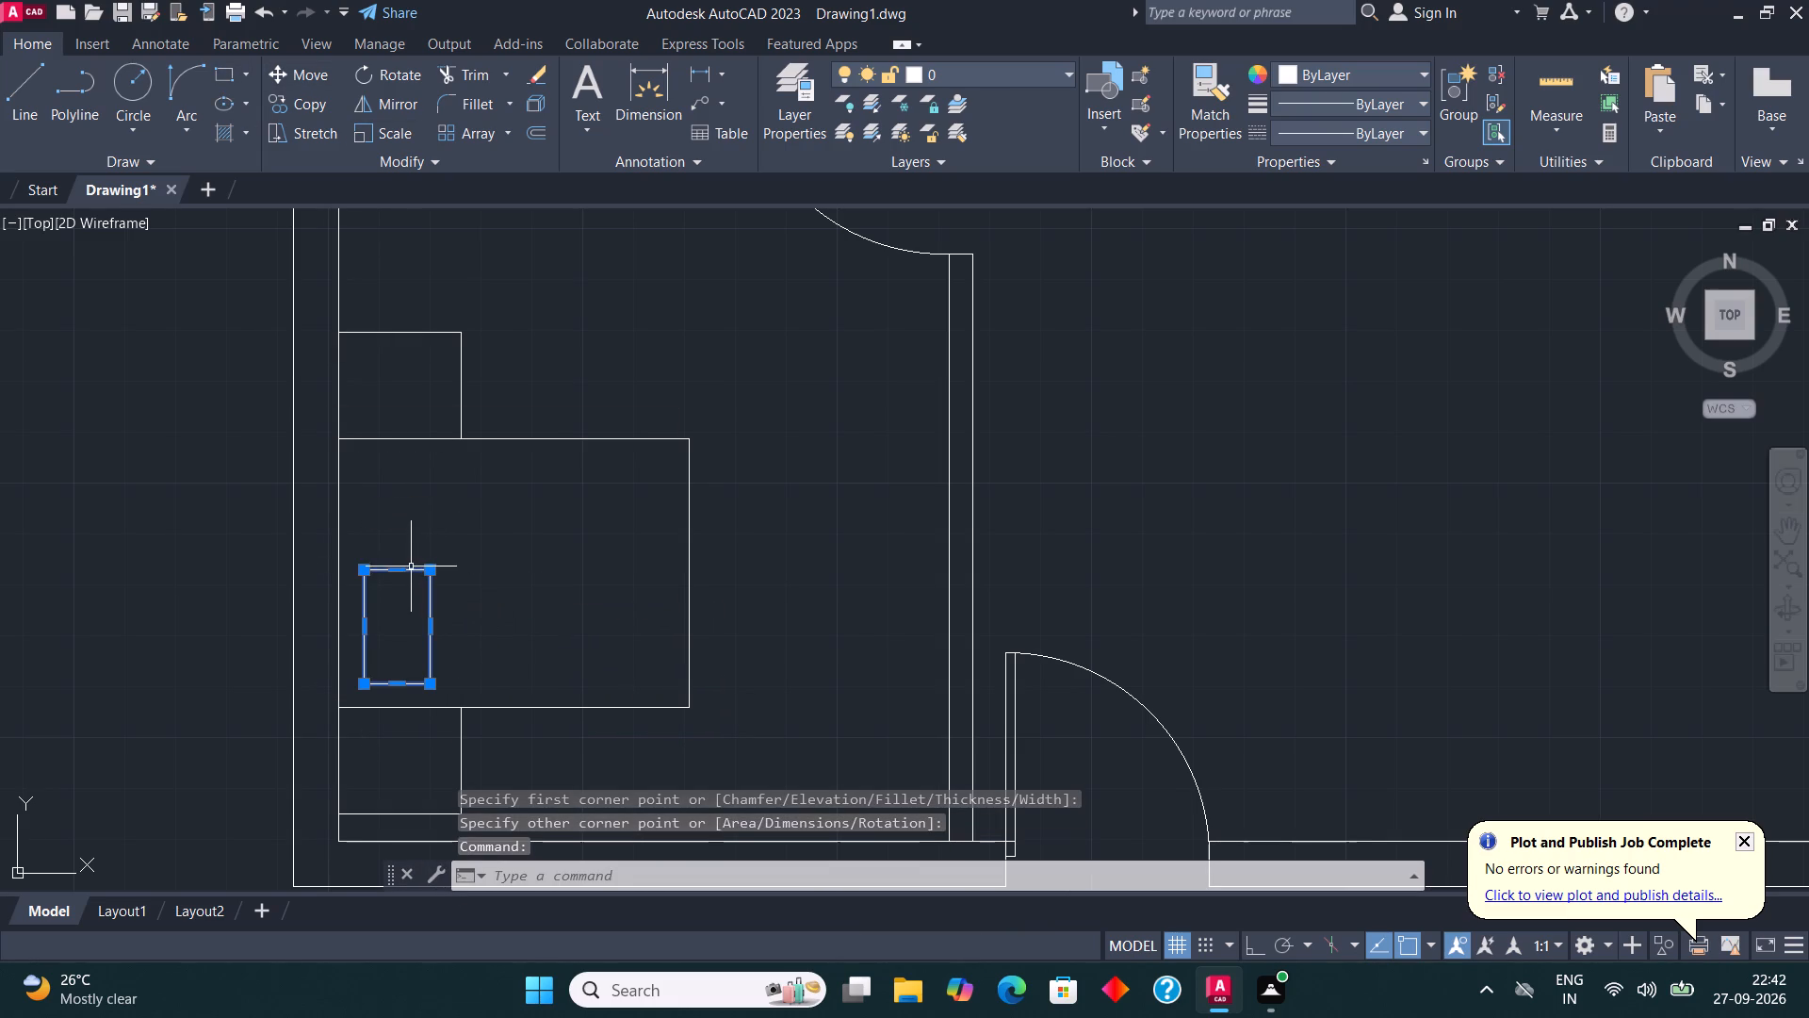
{"action": "left_click", "coordinate": [315, 114]}
{"action": "left_click", "coordinate": [396, 610]}
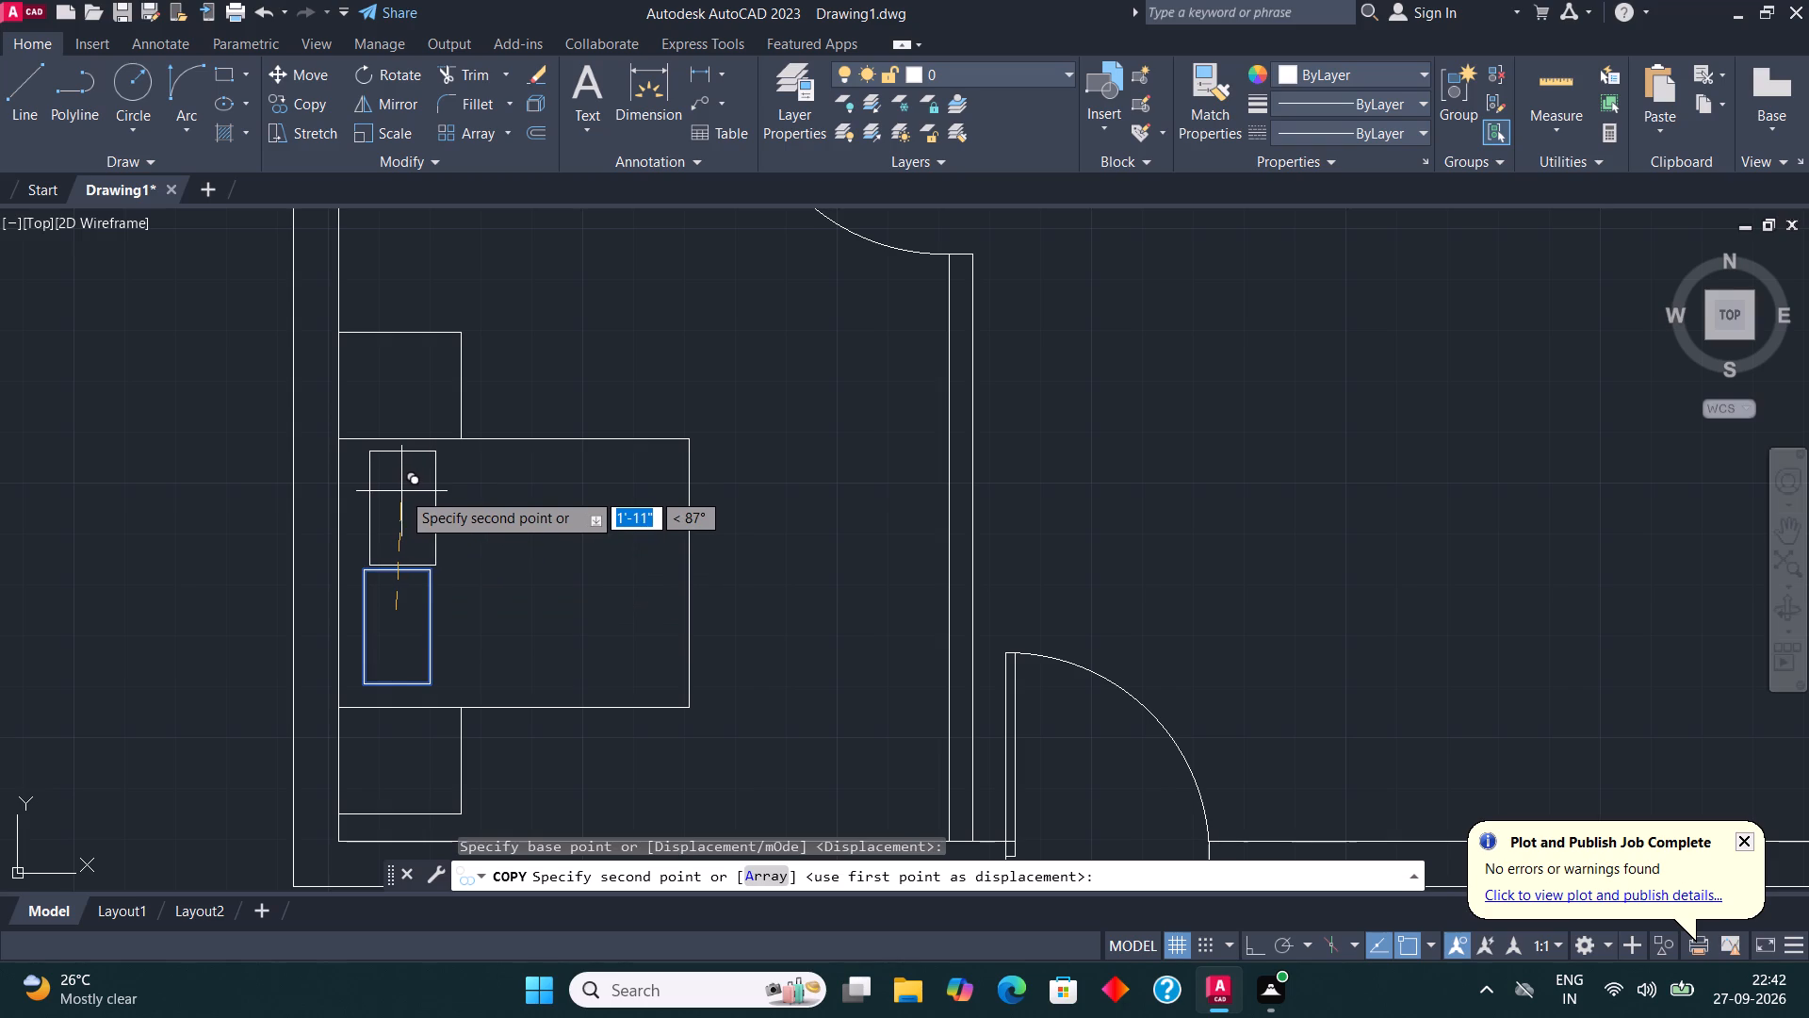
{"action": "key", "text": "F8"}
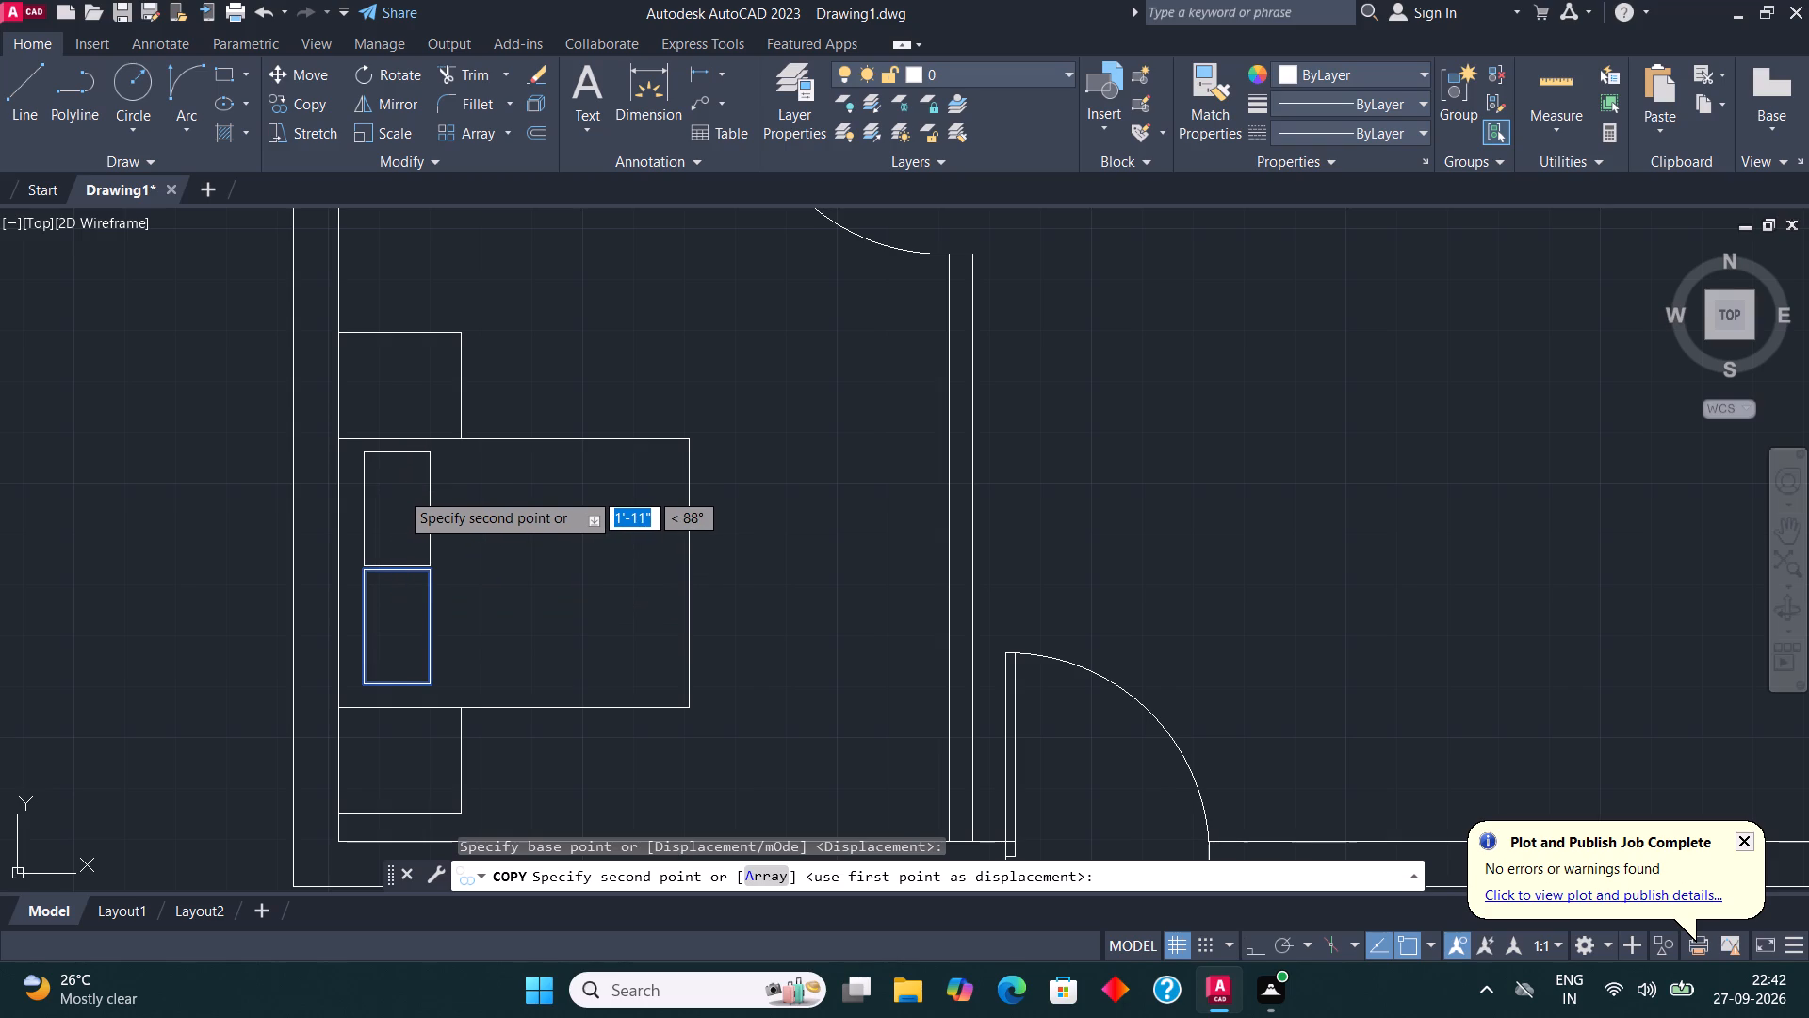
{"action": "left_click", "coordinate": [399, 491]}
{"action": "key", "text": "Escape"}
Move both pillows slightly down to centre them across the bed.
{"action": "left_click", "coordinate": [477, 625]}
{"action": "left_click", "coordinate": [376, 522]}
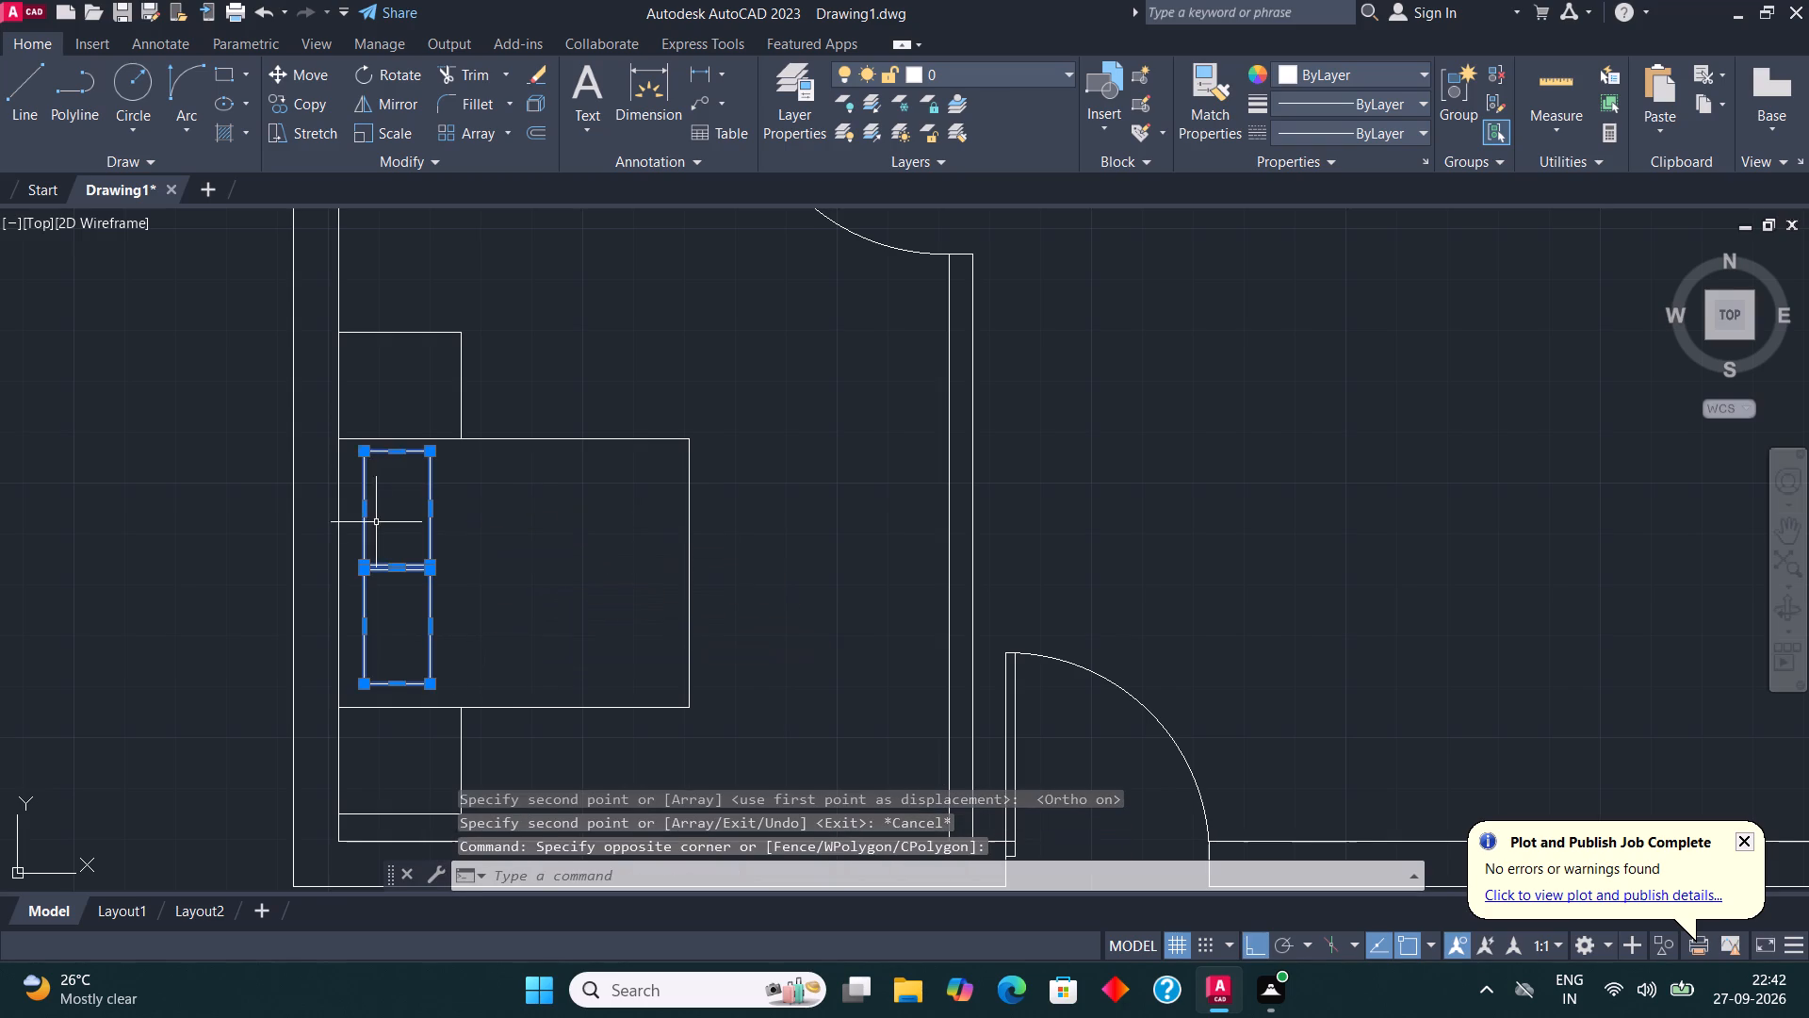
{"action": "left_click", "coordinate": [309, 80]}
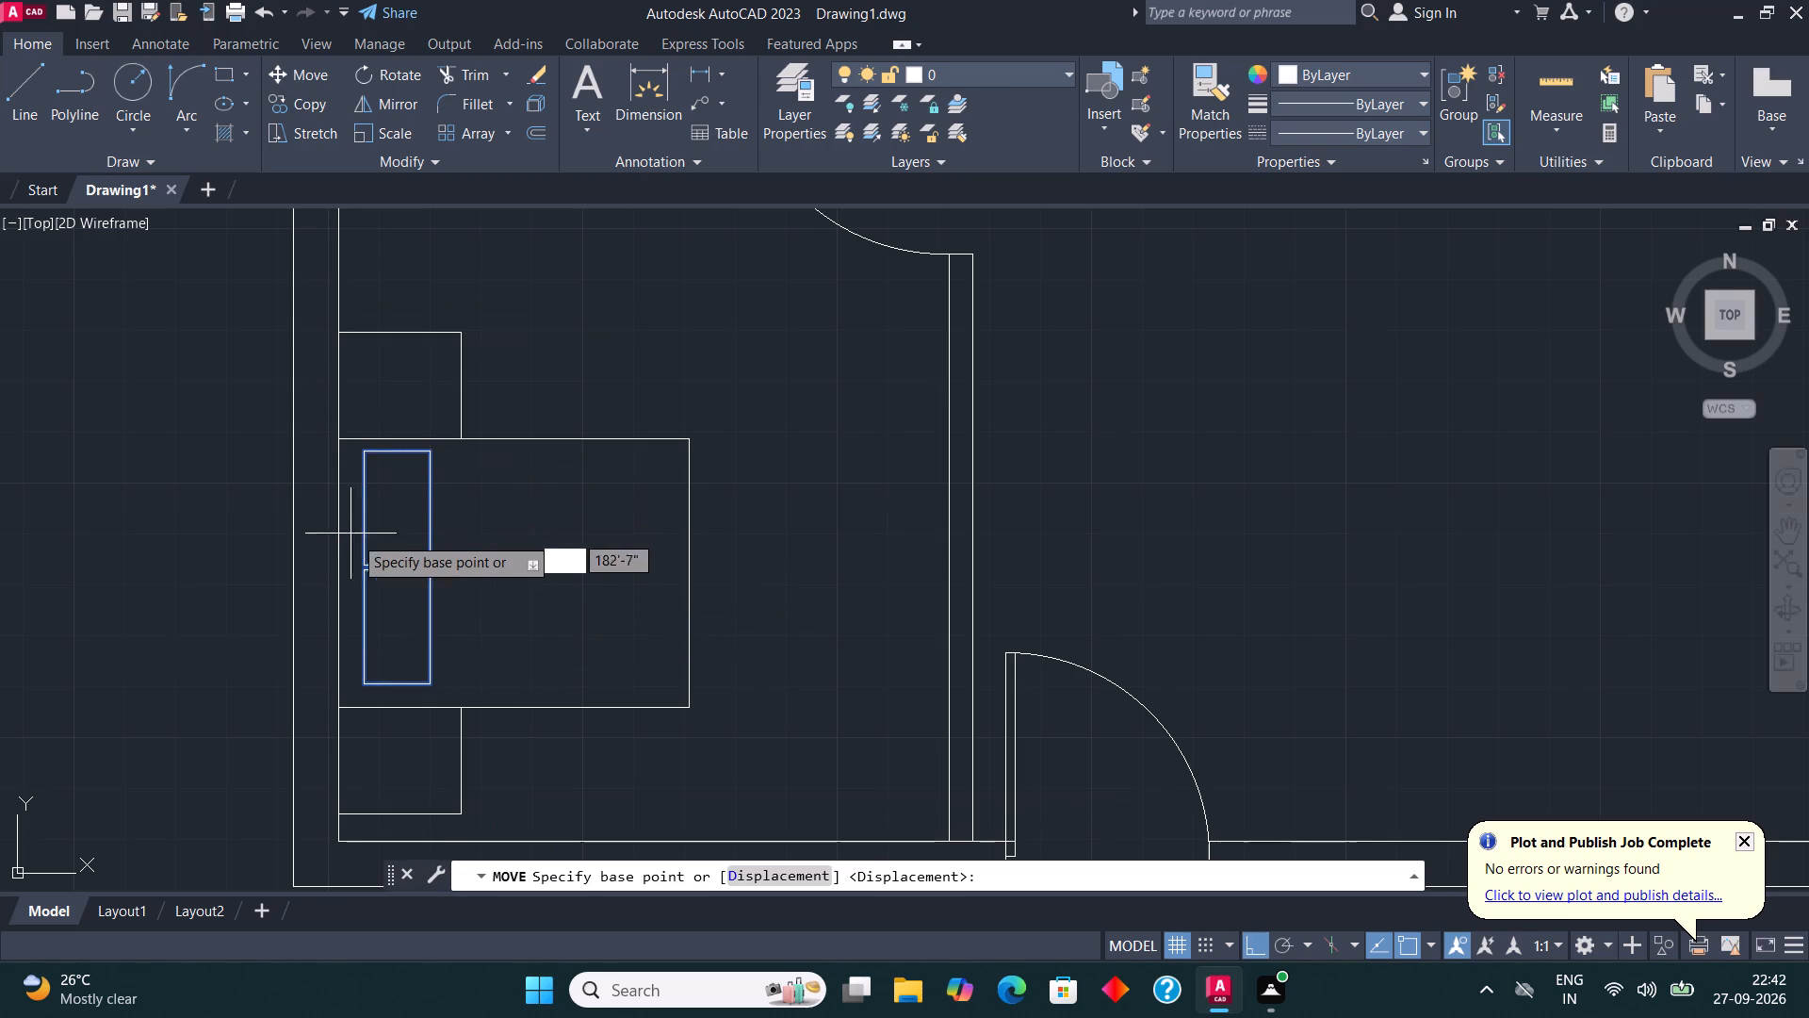
{"action": "left_click", "coordinate": [385, 535]}
{"action": "left_click", "coordinate": [385, 542]}
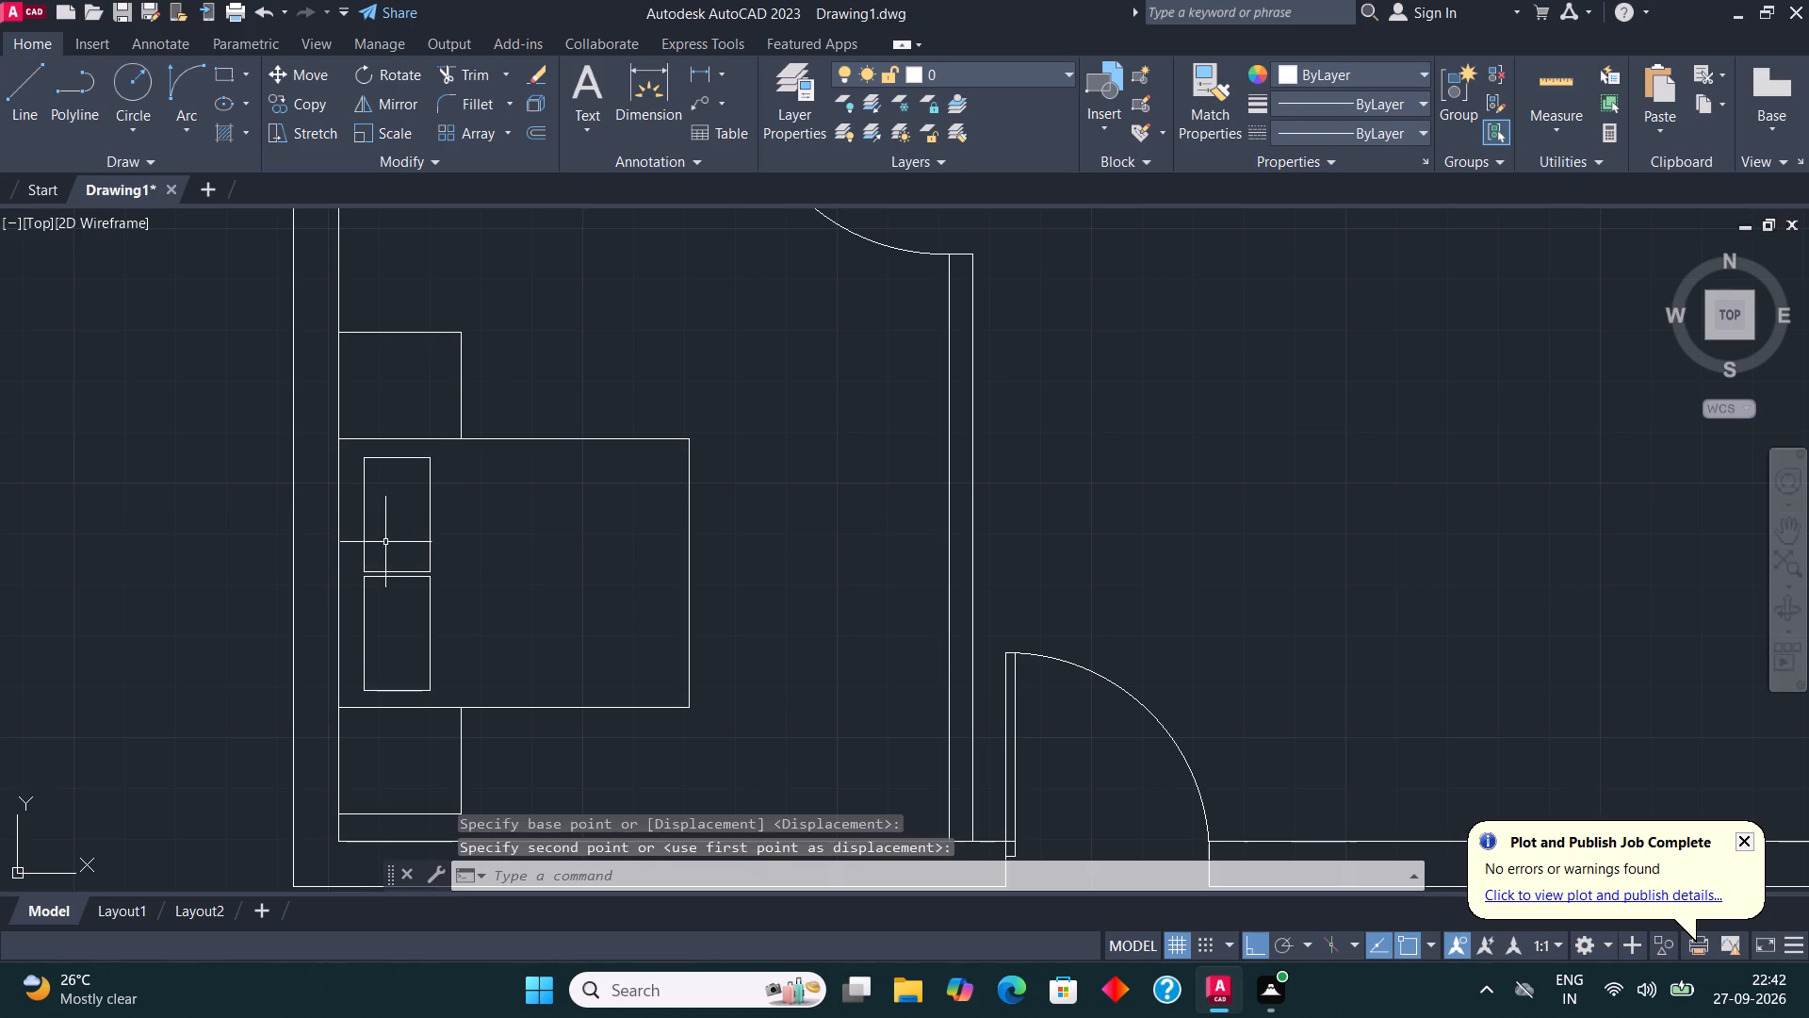
{"action": "key", "text": "Escape"}
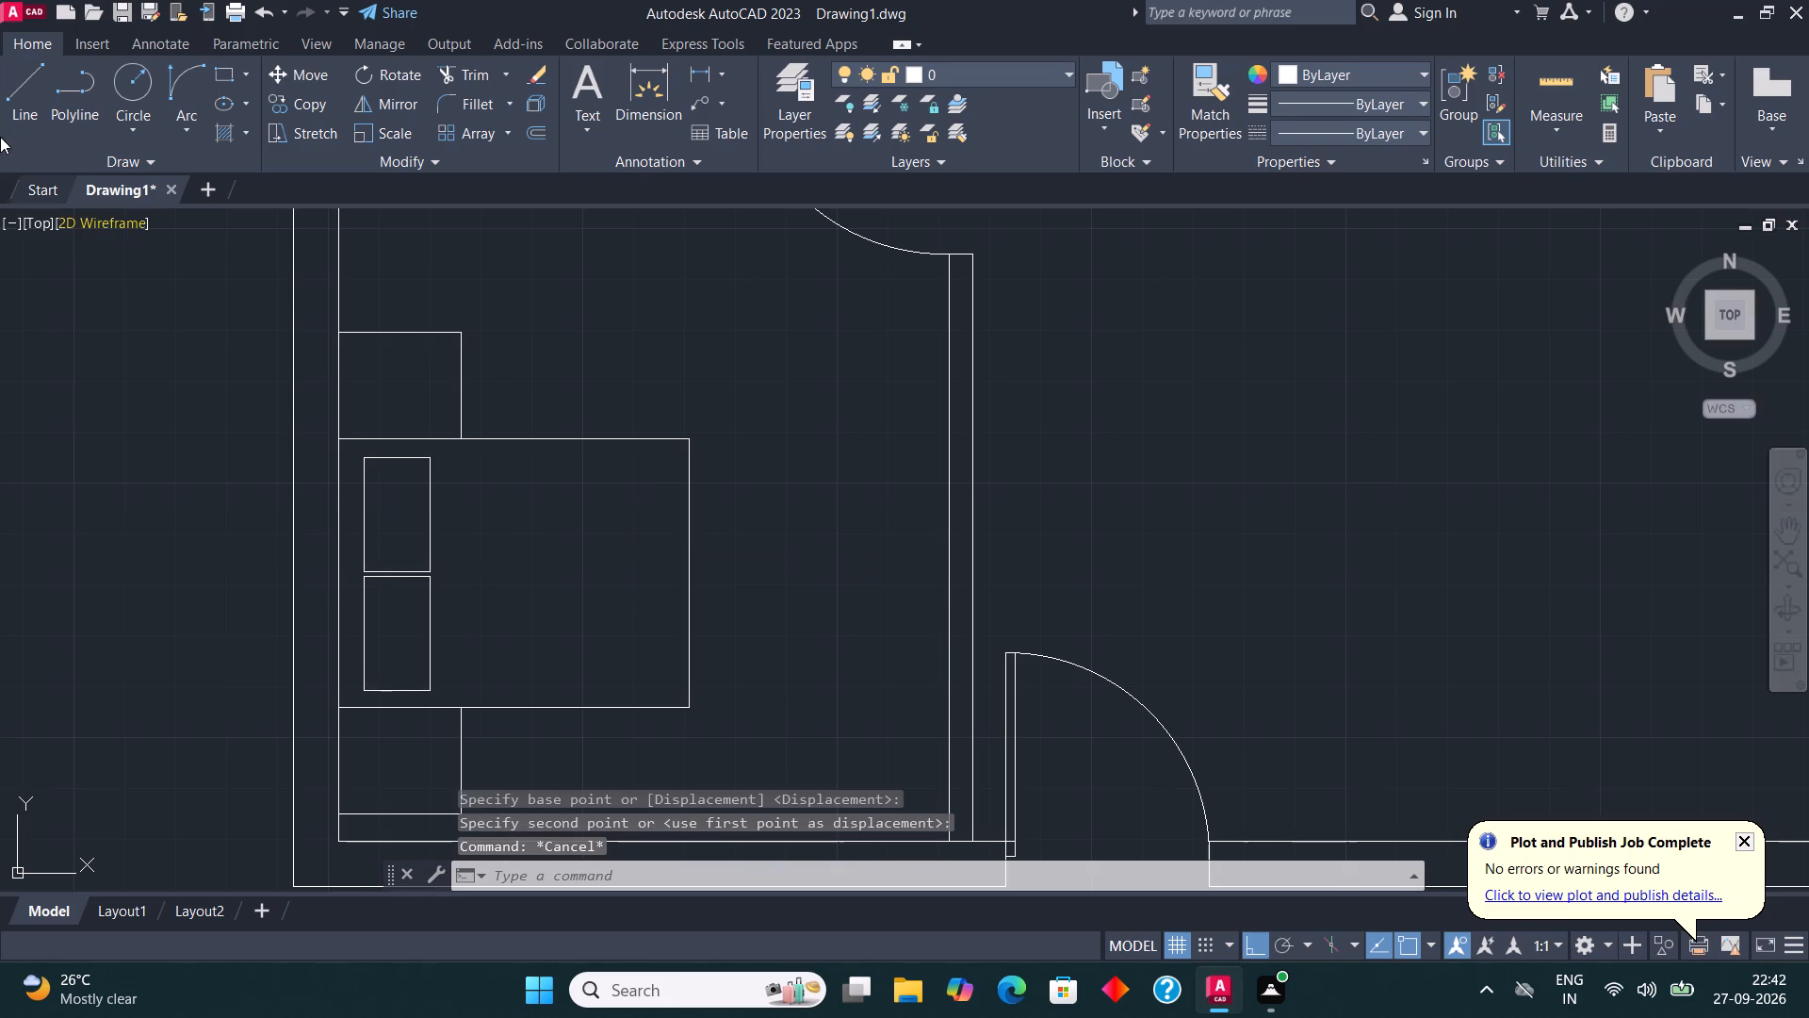
Draw a blanket line about 3'-1" long beside the pillows, ending in a triangular fold at the bed's upper edge with ortho off.
{"action": "left_click", "coordinate": [21, 94]}
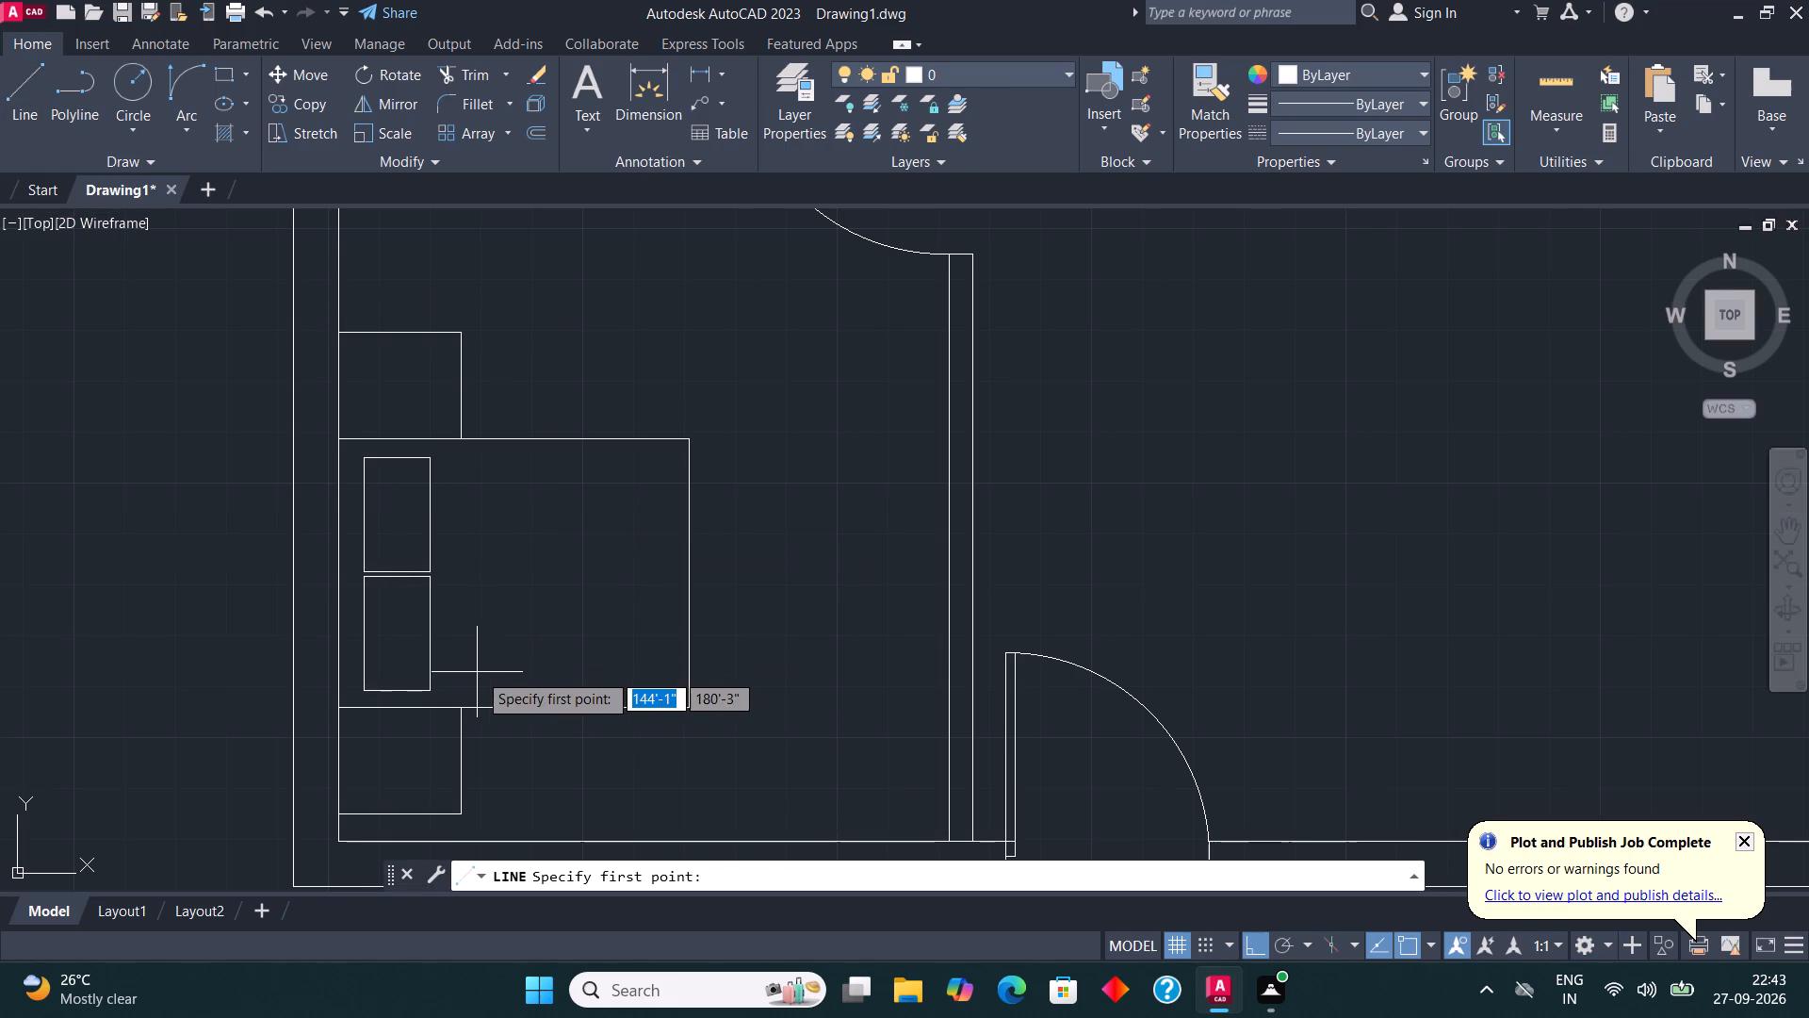
{"action": "left_click", "coordinate": [478, 671]}
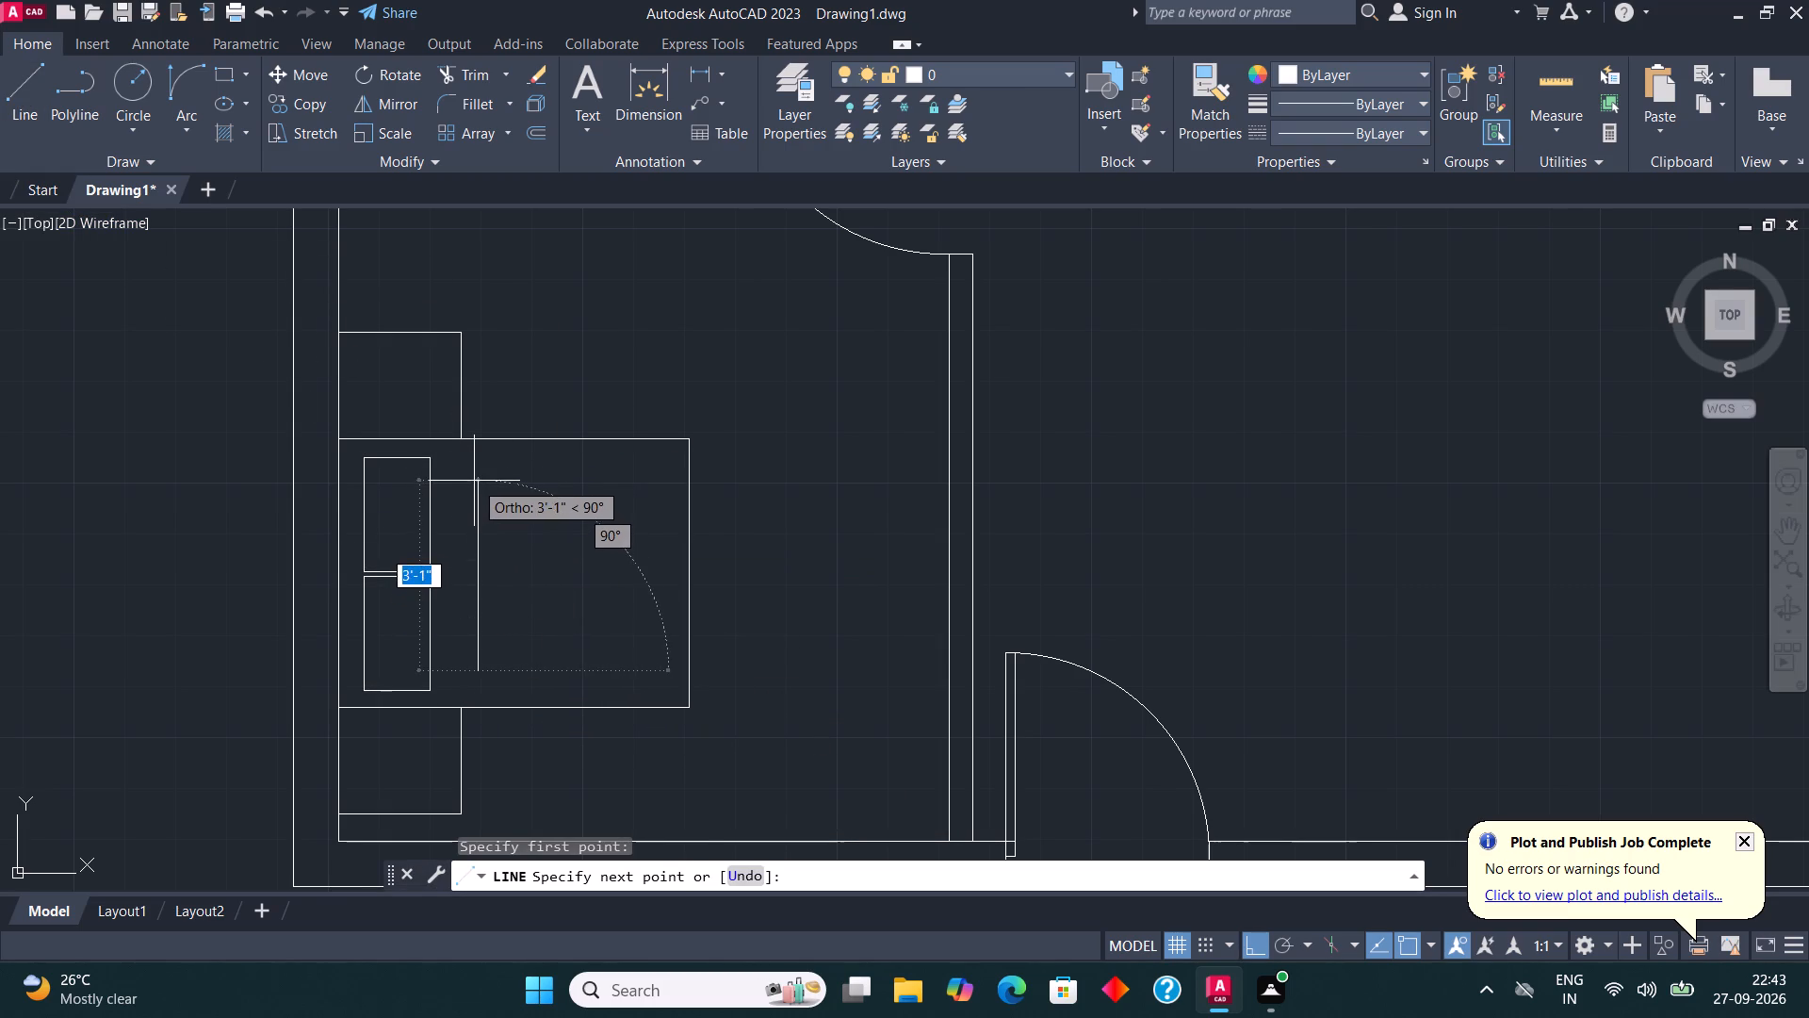
{"action": "left_click", "coordinate": [474, 481]}
{"action": "key", "text": "F8"}
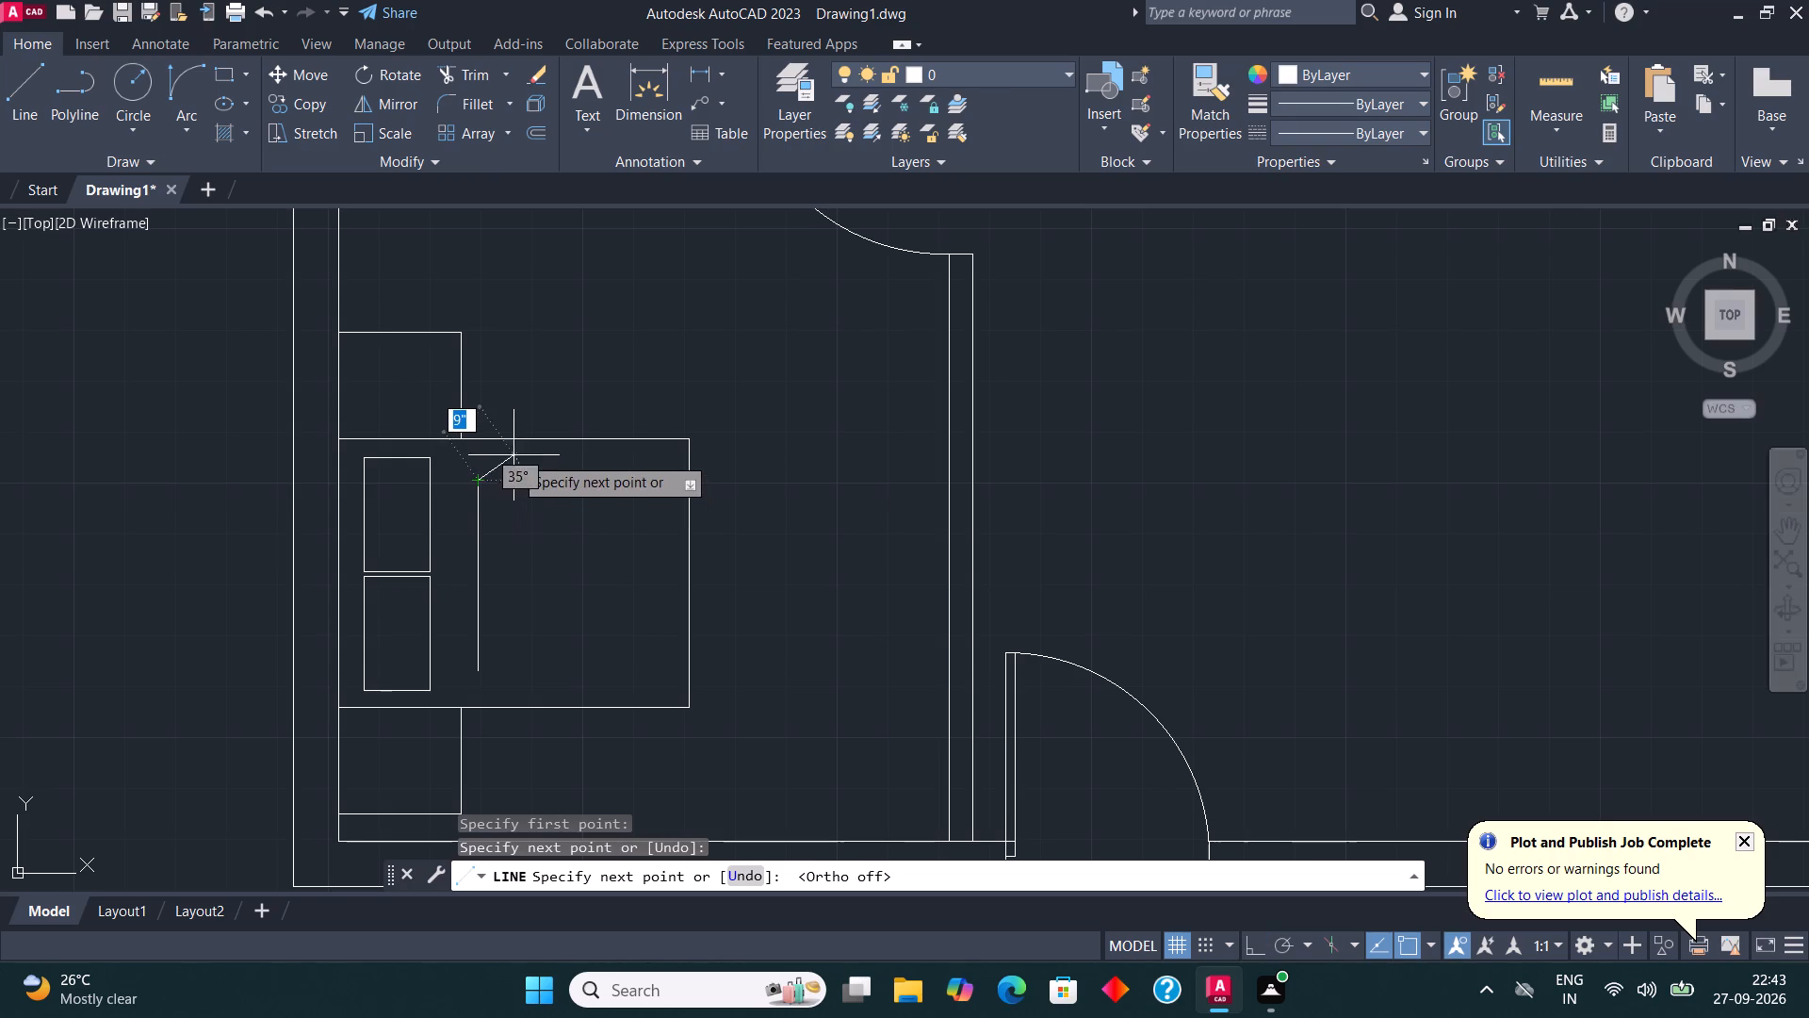
{"action": "left_click", "coordinate": [517, 442]}
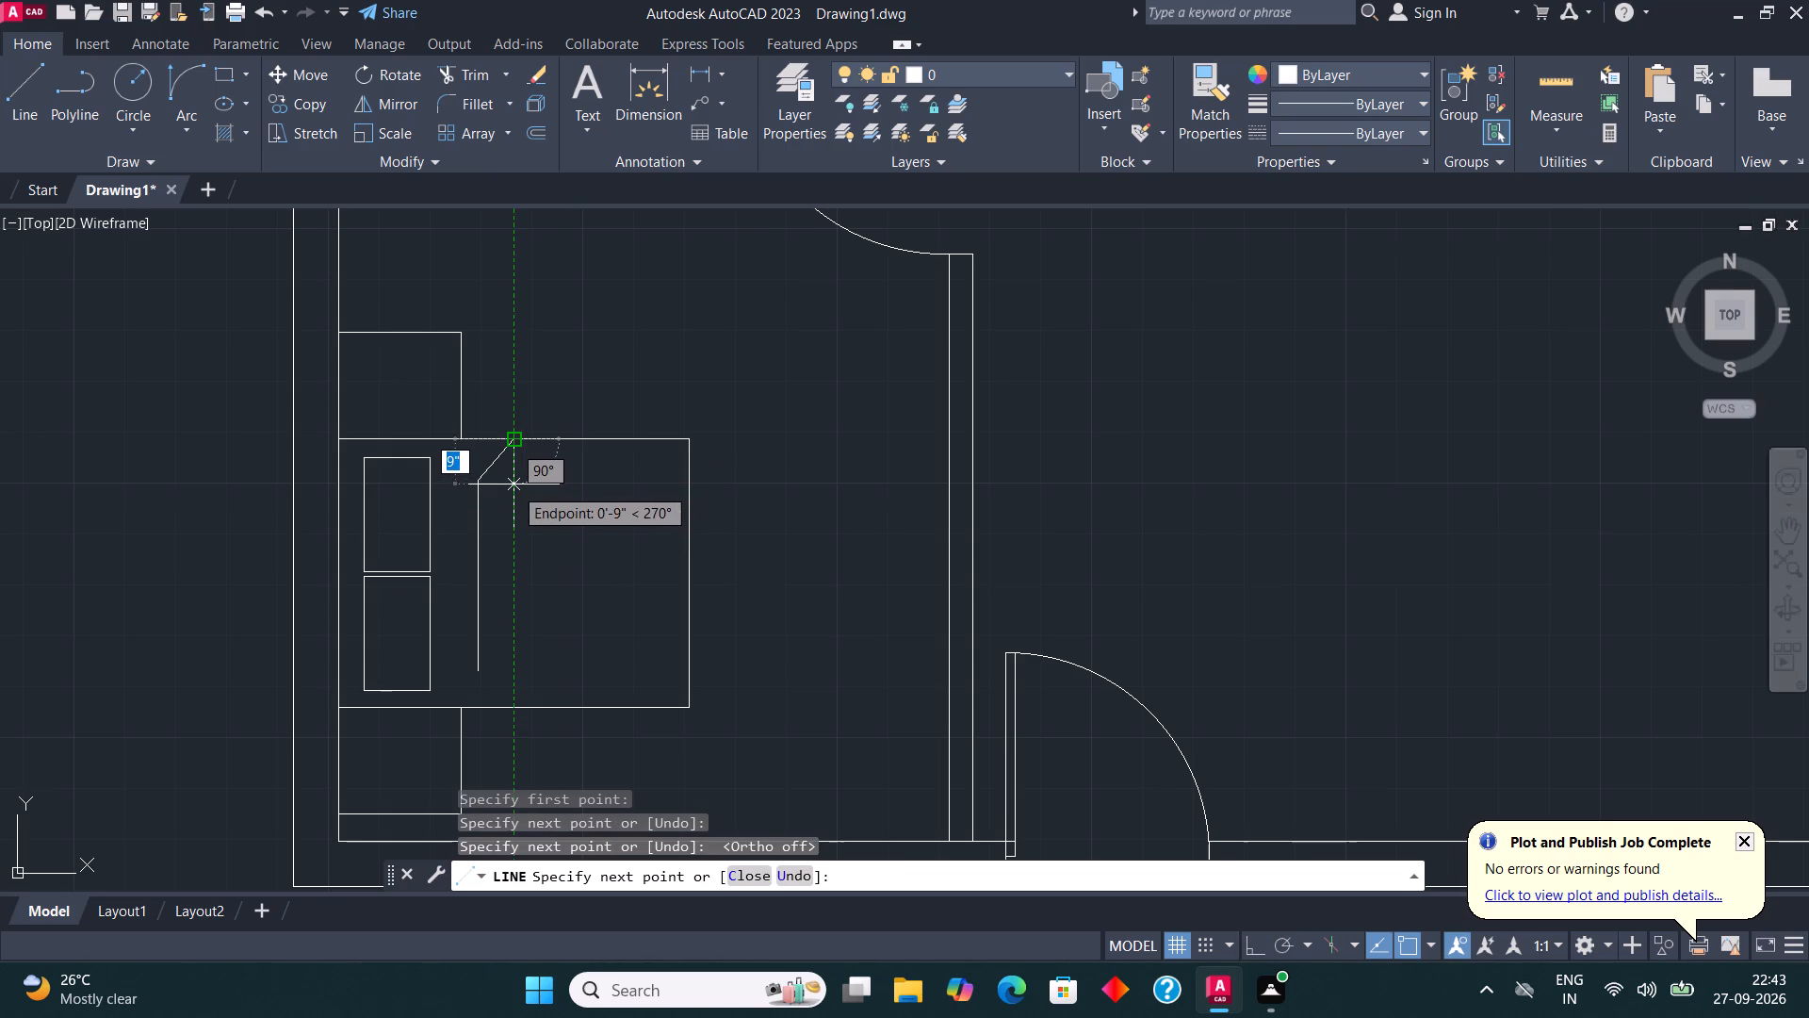
{"action": "left_click", "coordinate": [513, 484]}
{"action": "left_click", "coordinate": [477, 477]}
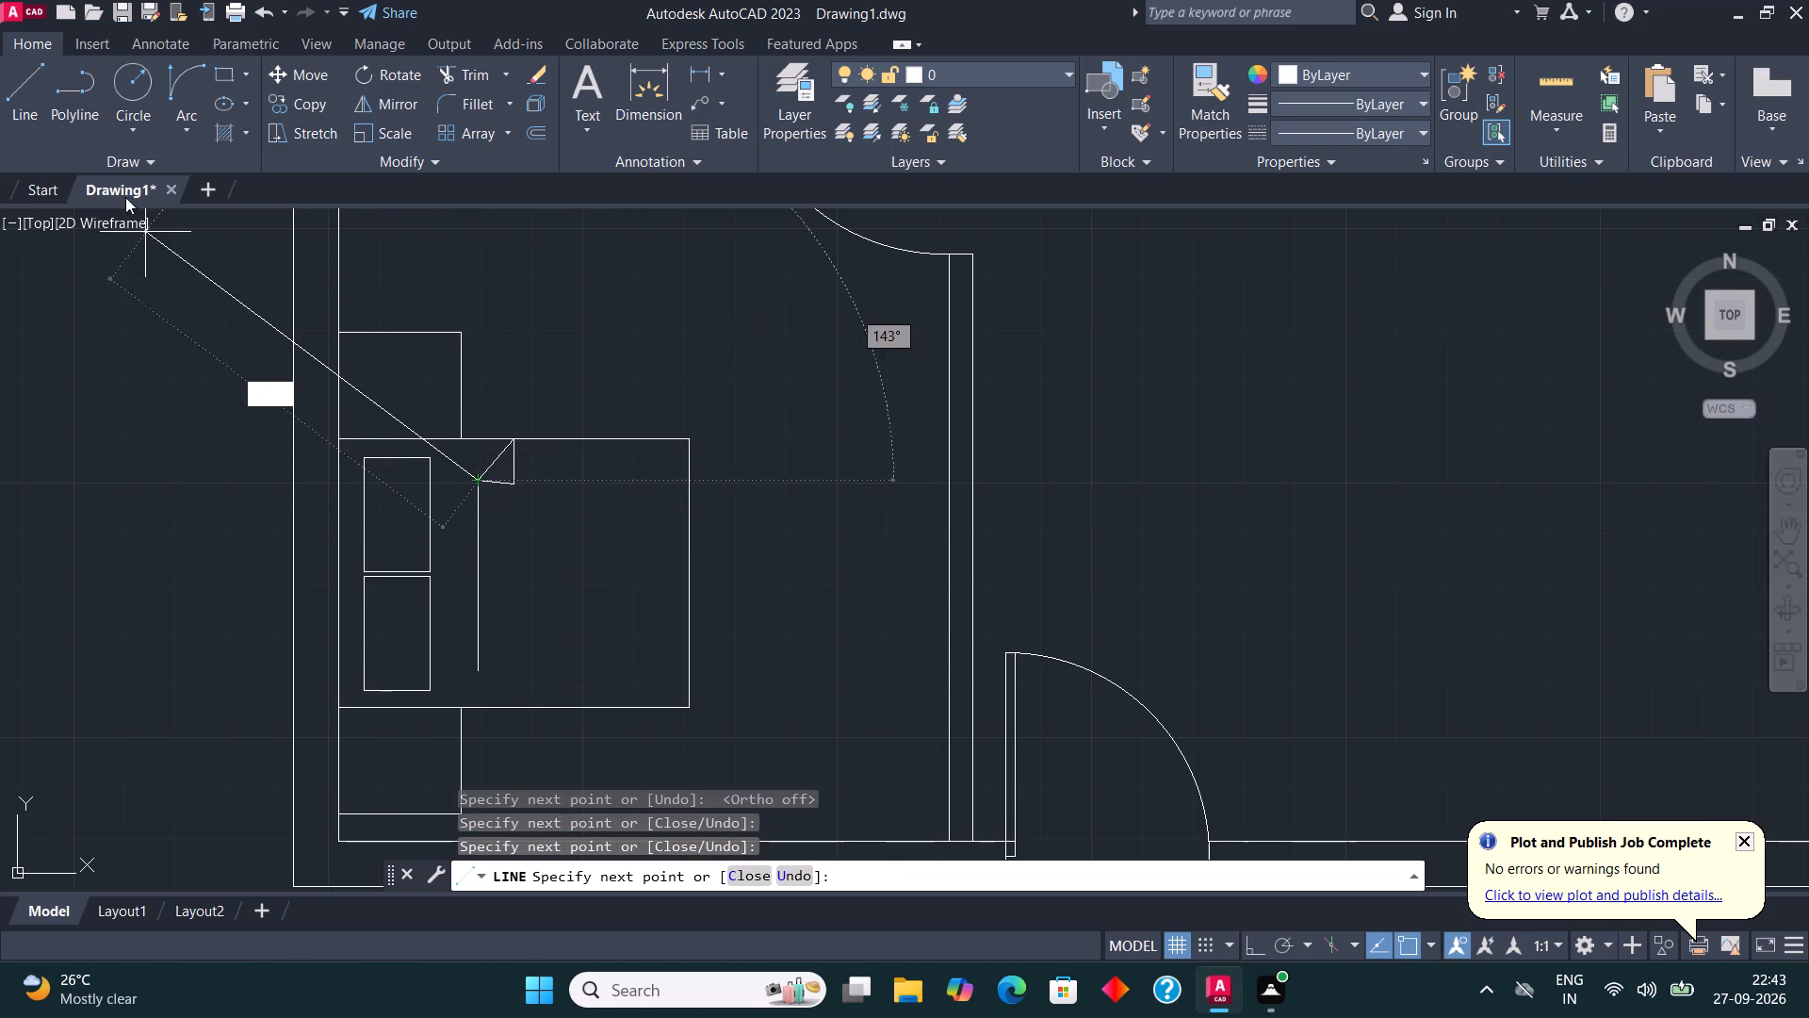
Draw a matching triangular blanket fold from the line's lower end to the bed's lower edge.
{"action": "left_click", "coordinate": [20, 112]}
{"action": "left_click", "coordinate": [474, 670]}
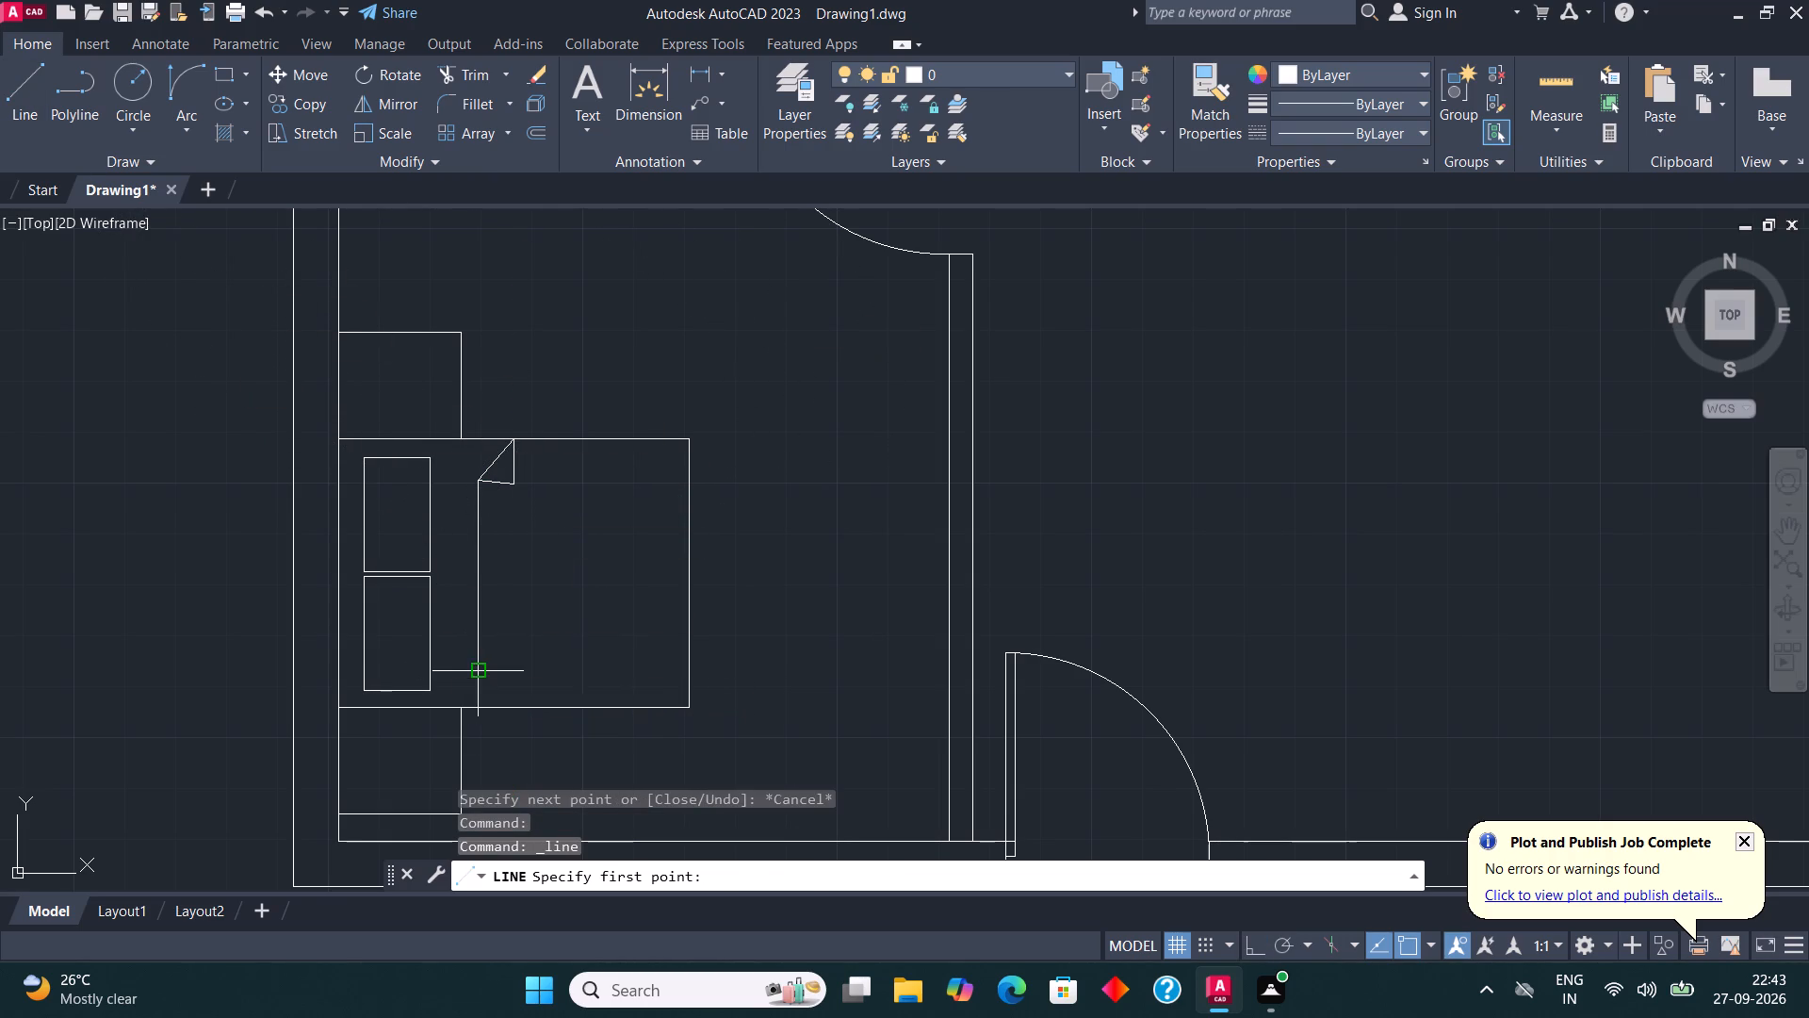
{"action": "left_click", "coordinate": [482, 708]}
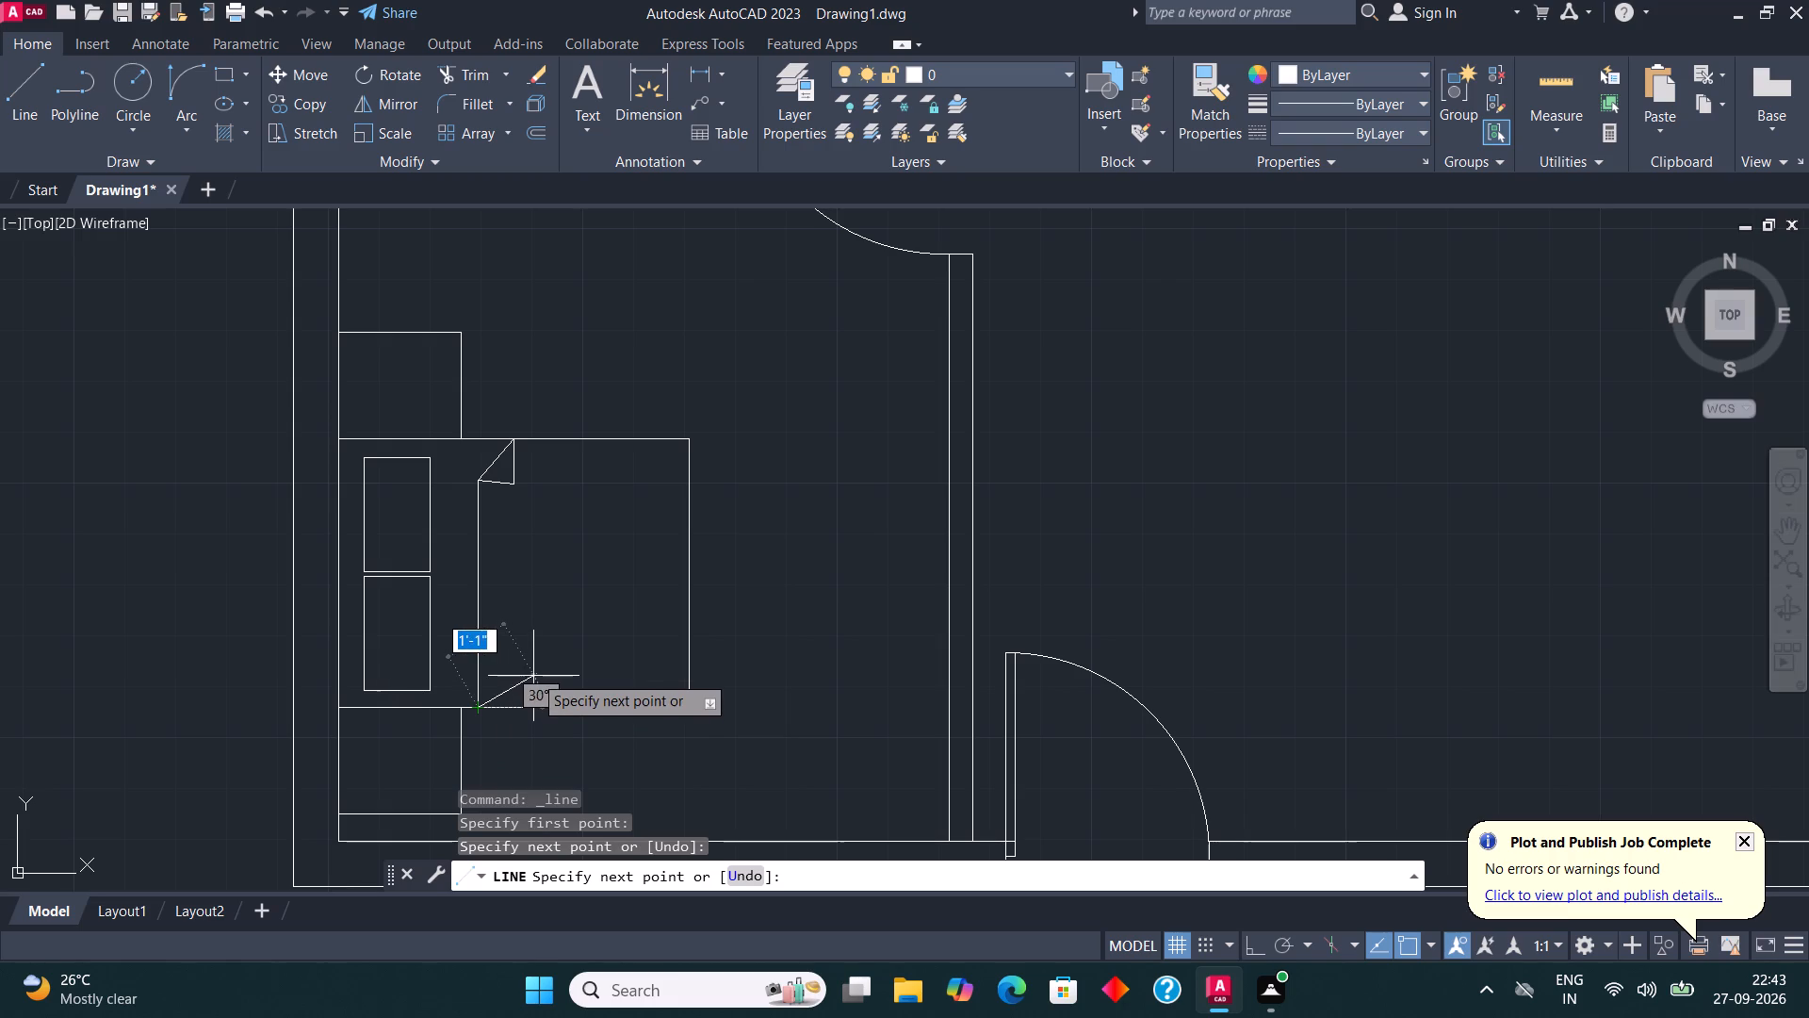
{"action": "left_click", "coordinate": [516, 671]}
{"action": "left_click", "coordinate": [481, 670]}
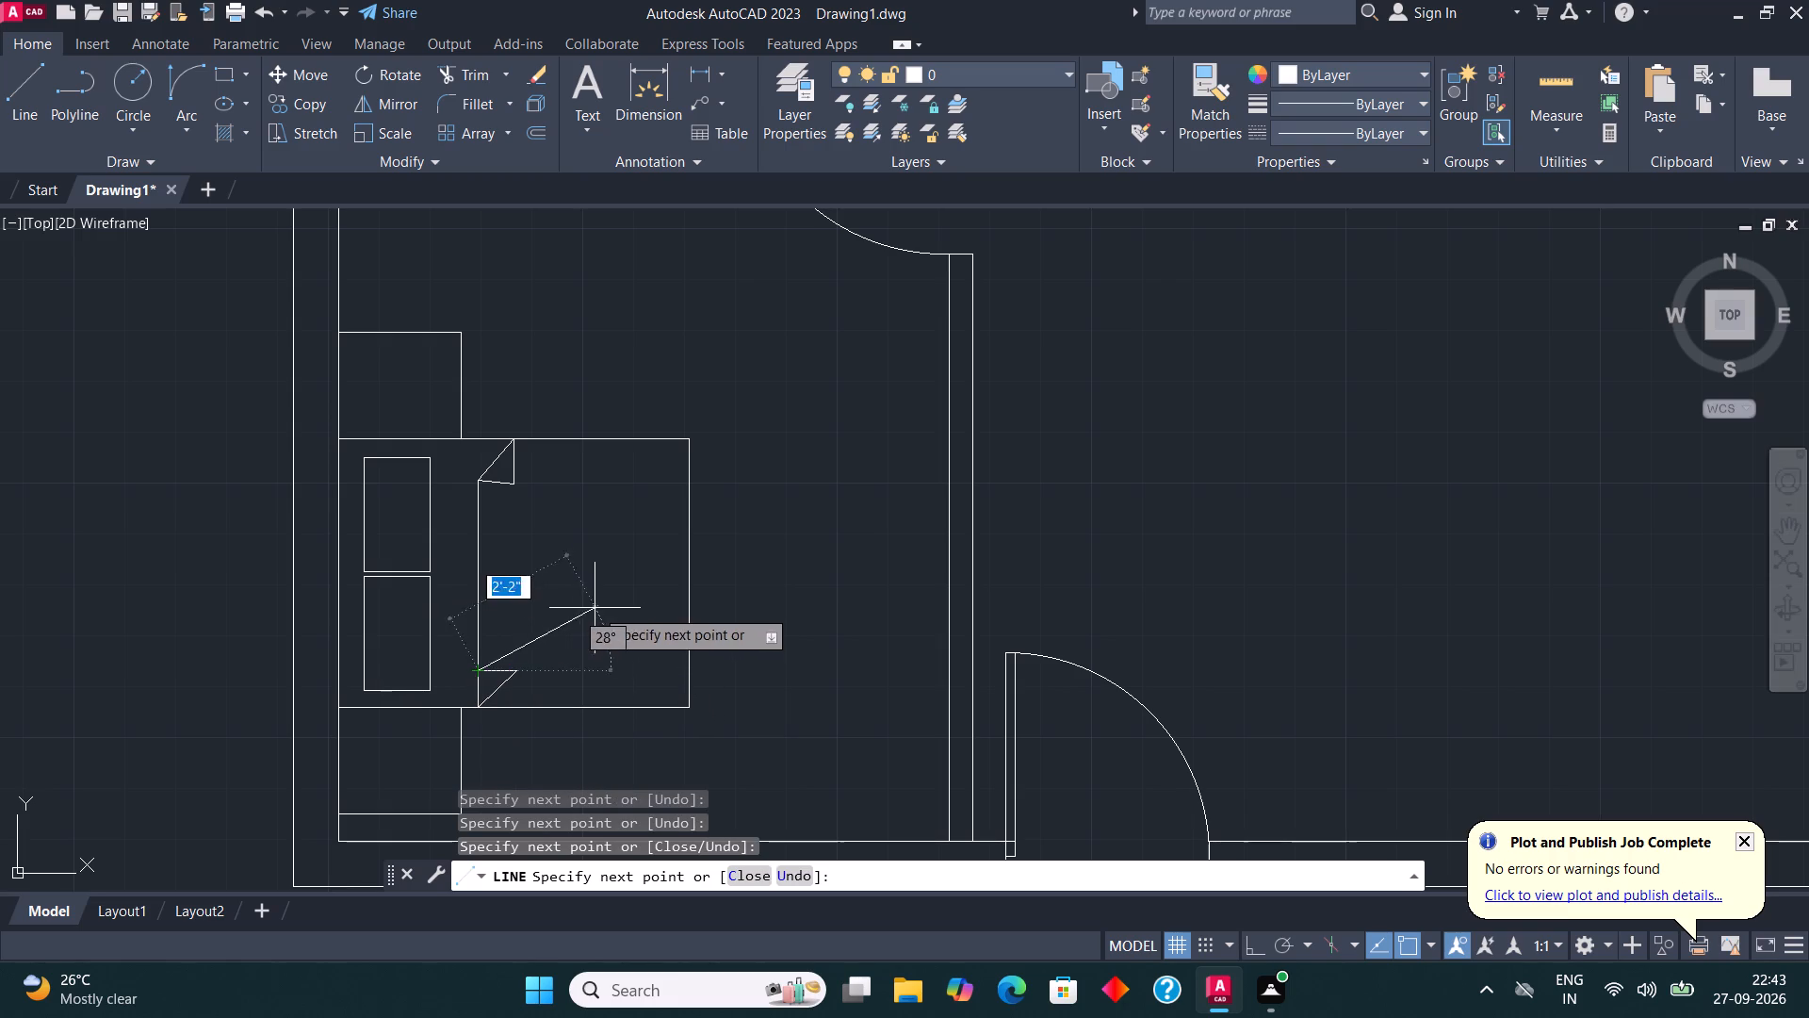
{"action": "key", "text": "Escape"}
Draw a narrow rectangle about 6" by 4'-10" on the bedroom partition wall opposite the bed.
{"action": "scroll", "coordinate": [718, 591], "scroll_direction": "down", "scroll_amount": 1}
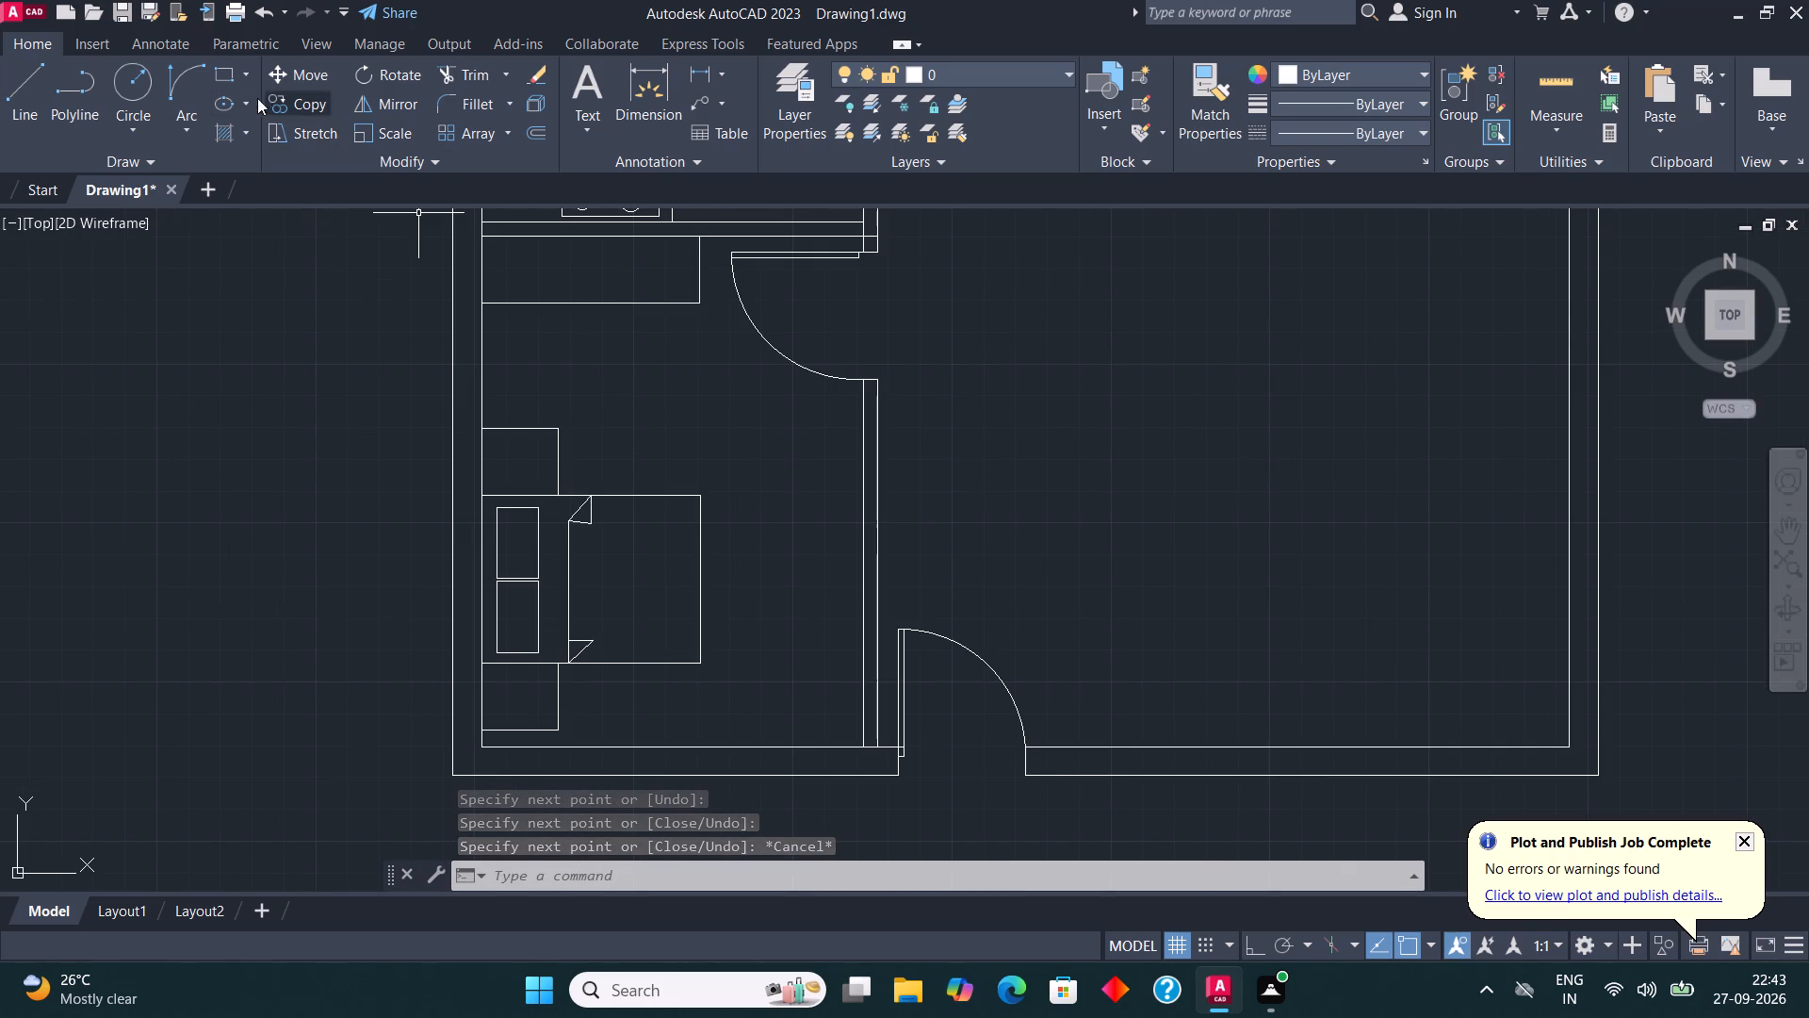
{"action": "left_click", "coordinate": [223, 83]}
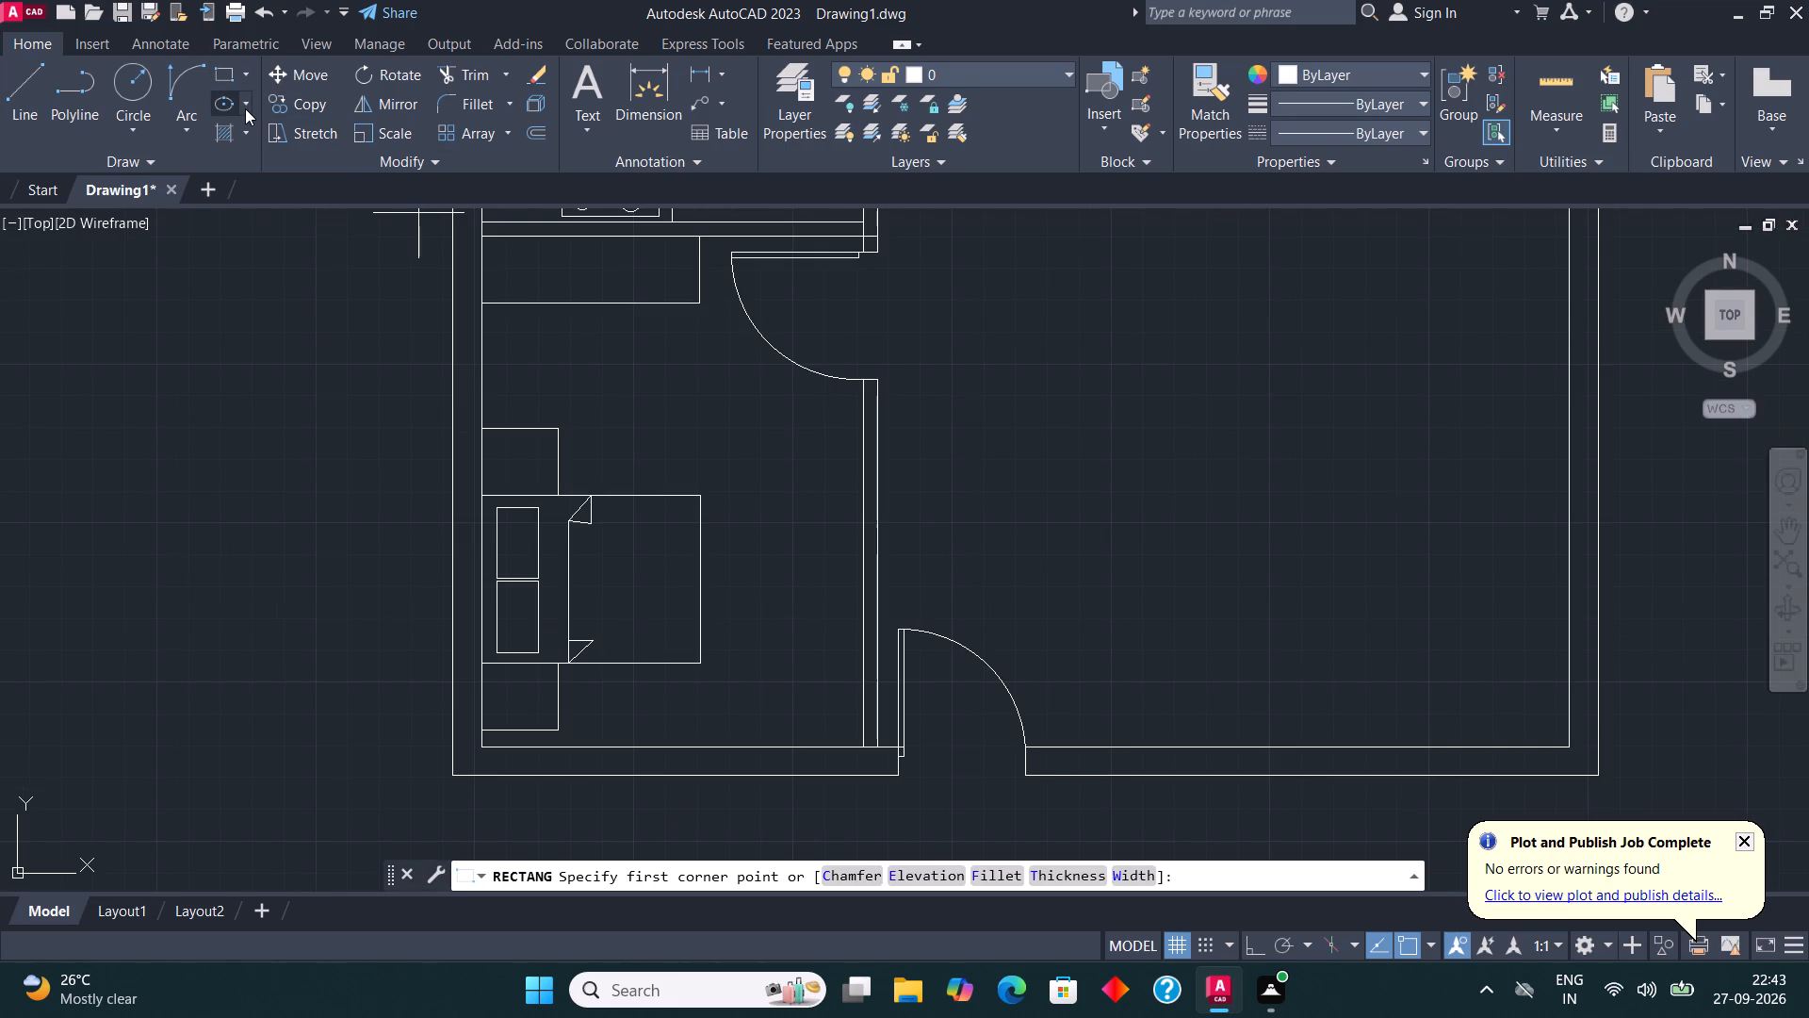
{"action": "left_click", "coordinate": [218, 70]}
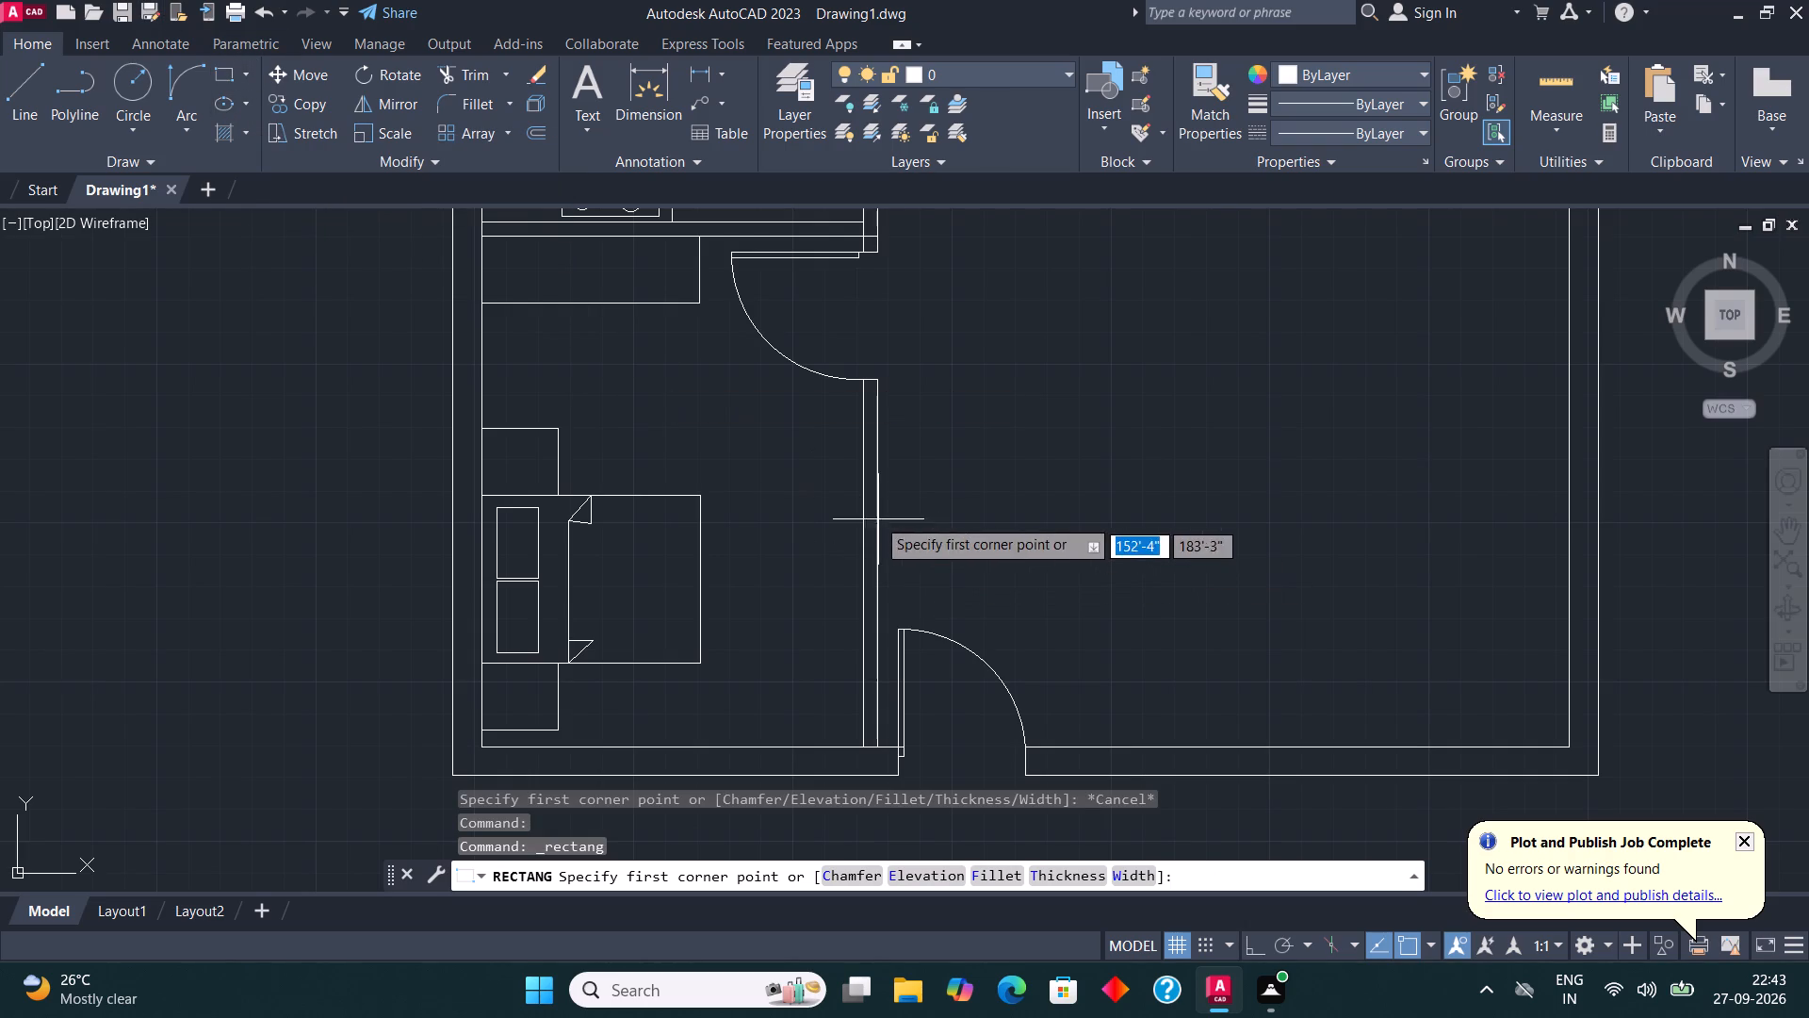
{"action": "left_click", "coordinate": [857, 480]}
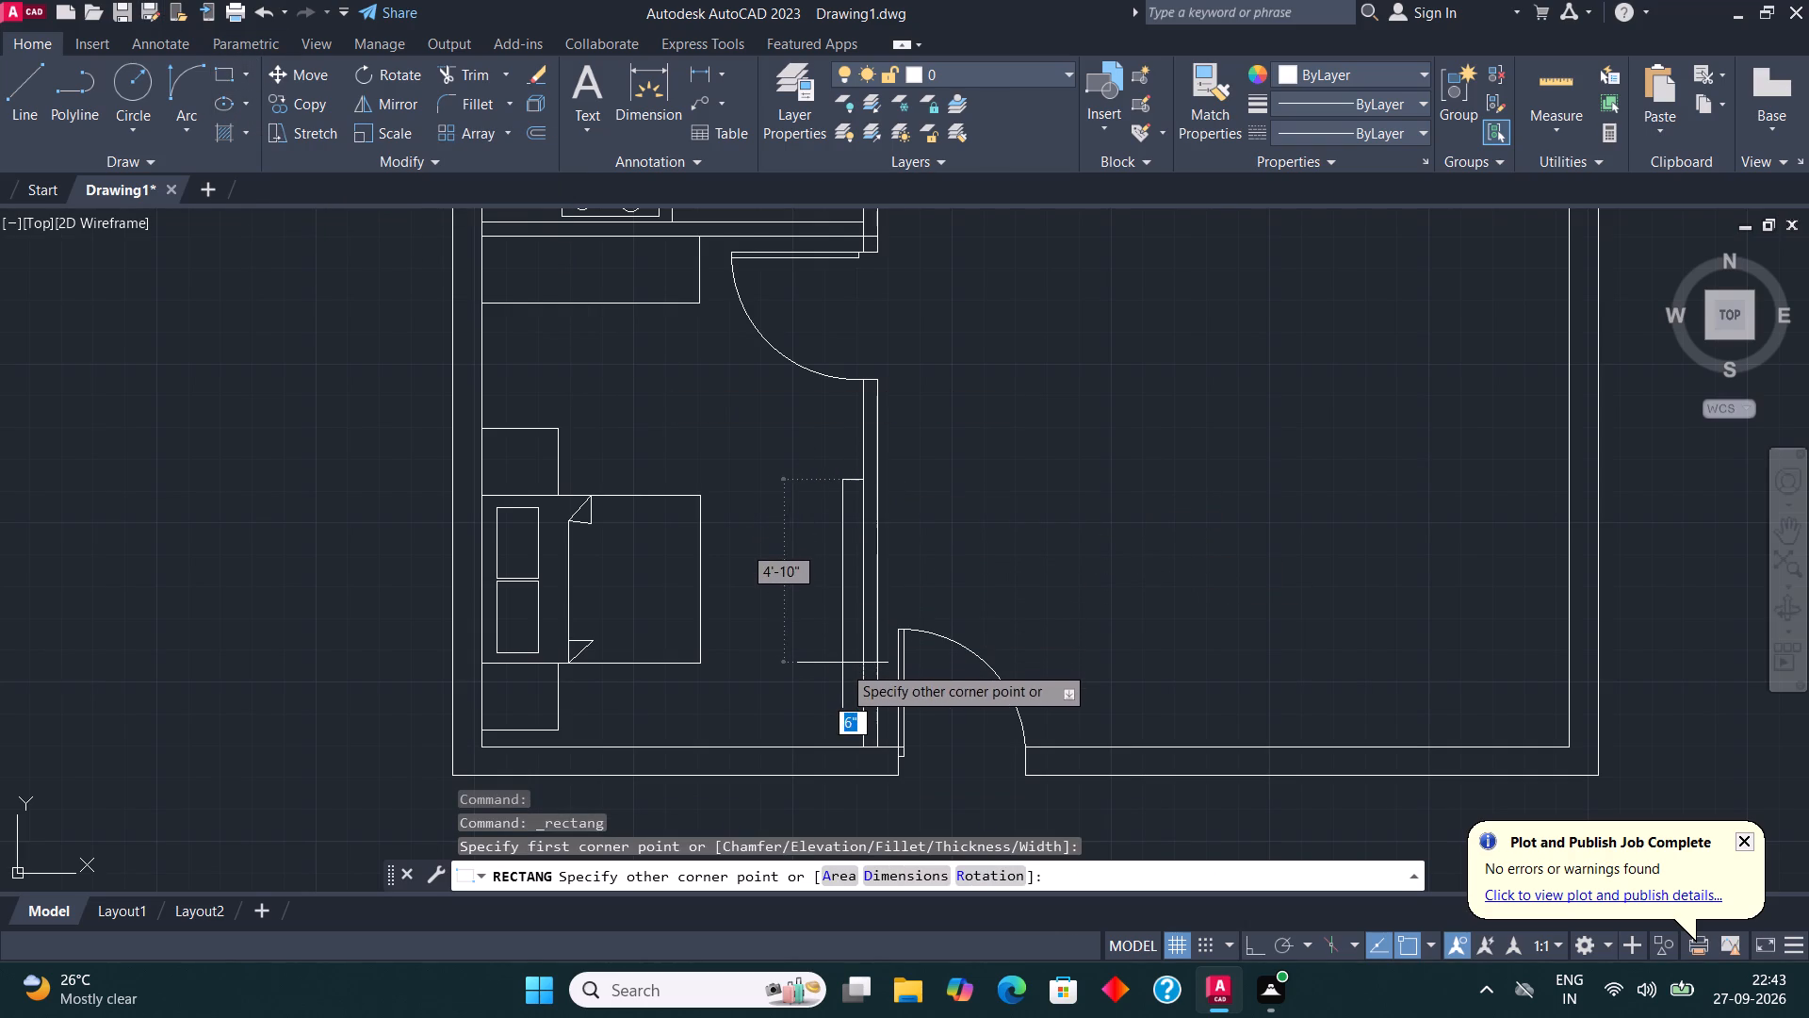
{"action": "left_click", "coordinate": [843, 665]}
{"action": "key", "text": "Escape"}
Draw a roughly square side-table rectangle in the hall's lower corner, near the junction of the right and bottom outer walls.
{"action": "scroll", "coordinate": [670, 646], "scroll_direction": "down", "scroll_amount": 1}
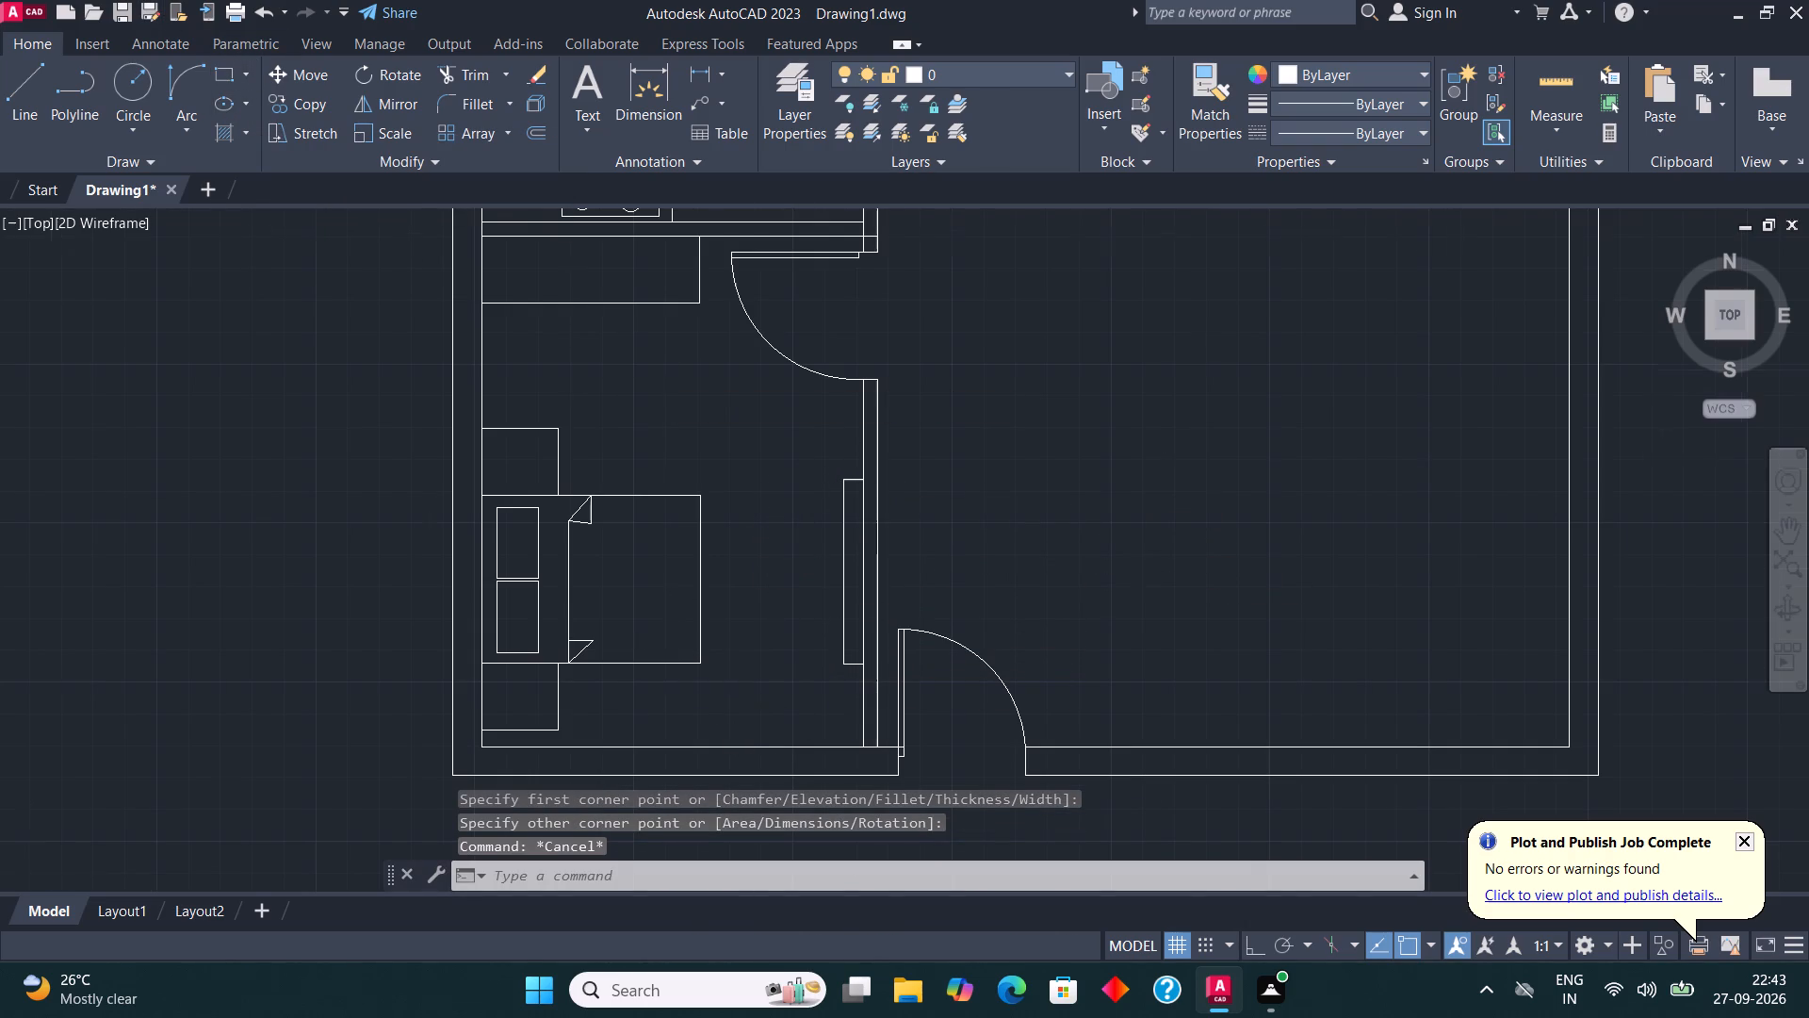
{"action": "scroll", "coordinate": [670, 649], "scroll_direction": "down", "scroll_amount": 2}
{"action": "scroll", "coordinate": [954, 679], "scroll_direction": "up", "scroll_amount": 1}
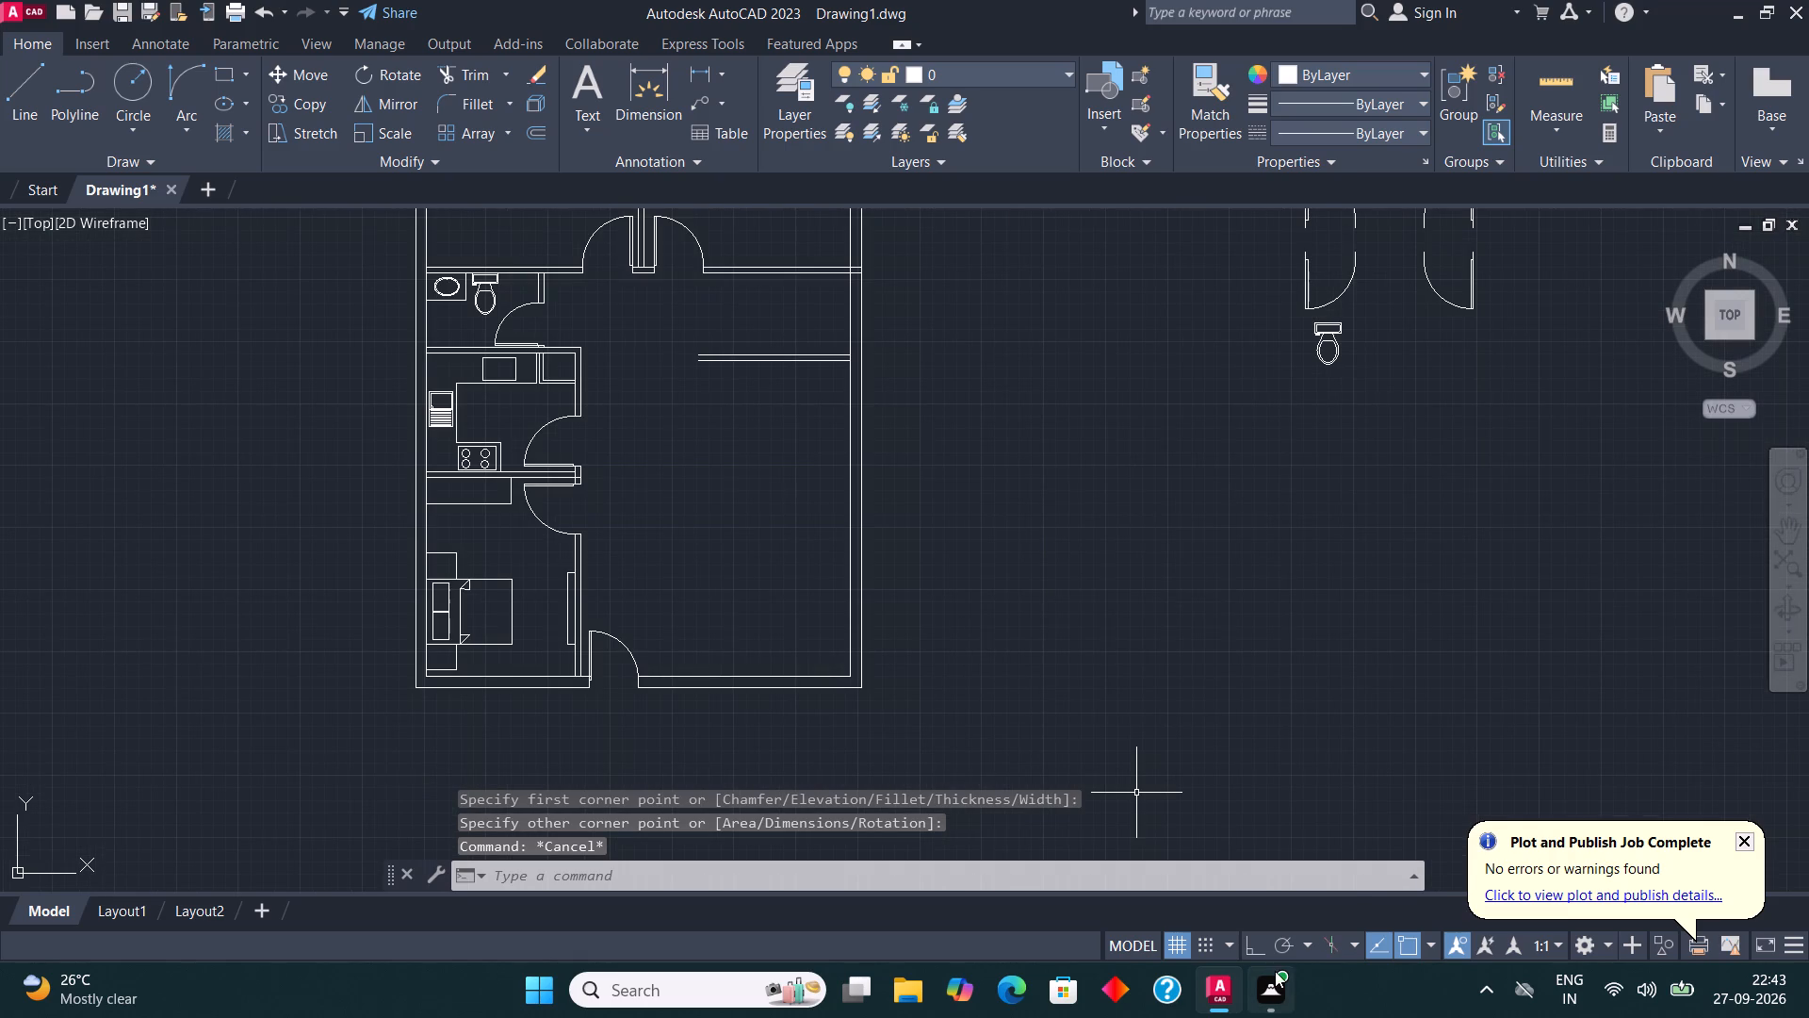
{"action": "scroll", "coordinate": [981, 678], "scroll_direction": "down", "scroll_amount": 1}
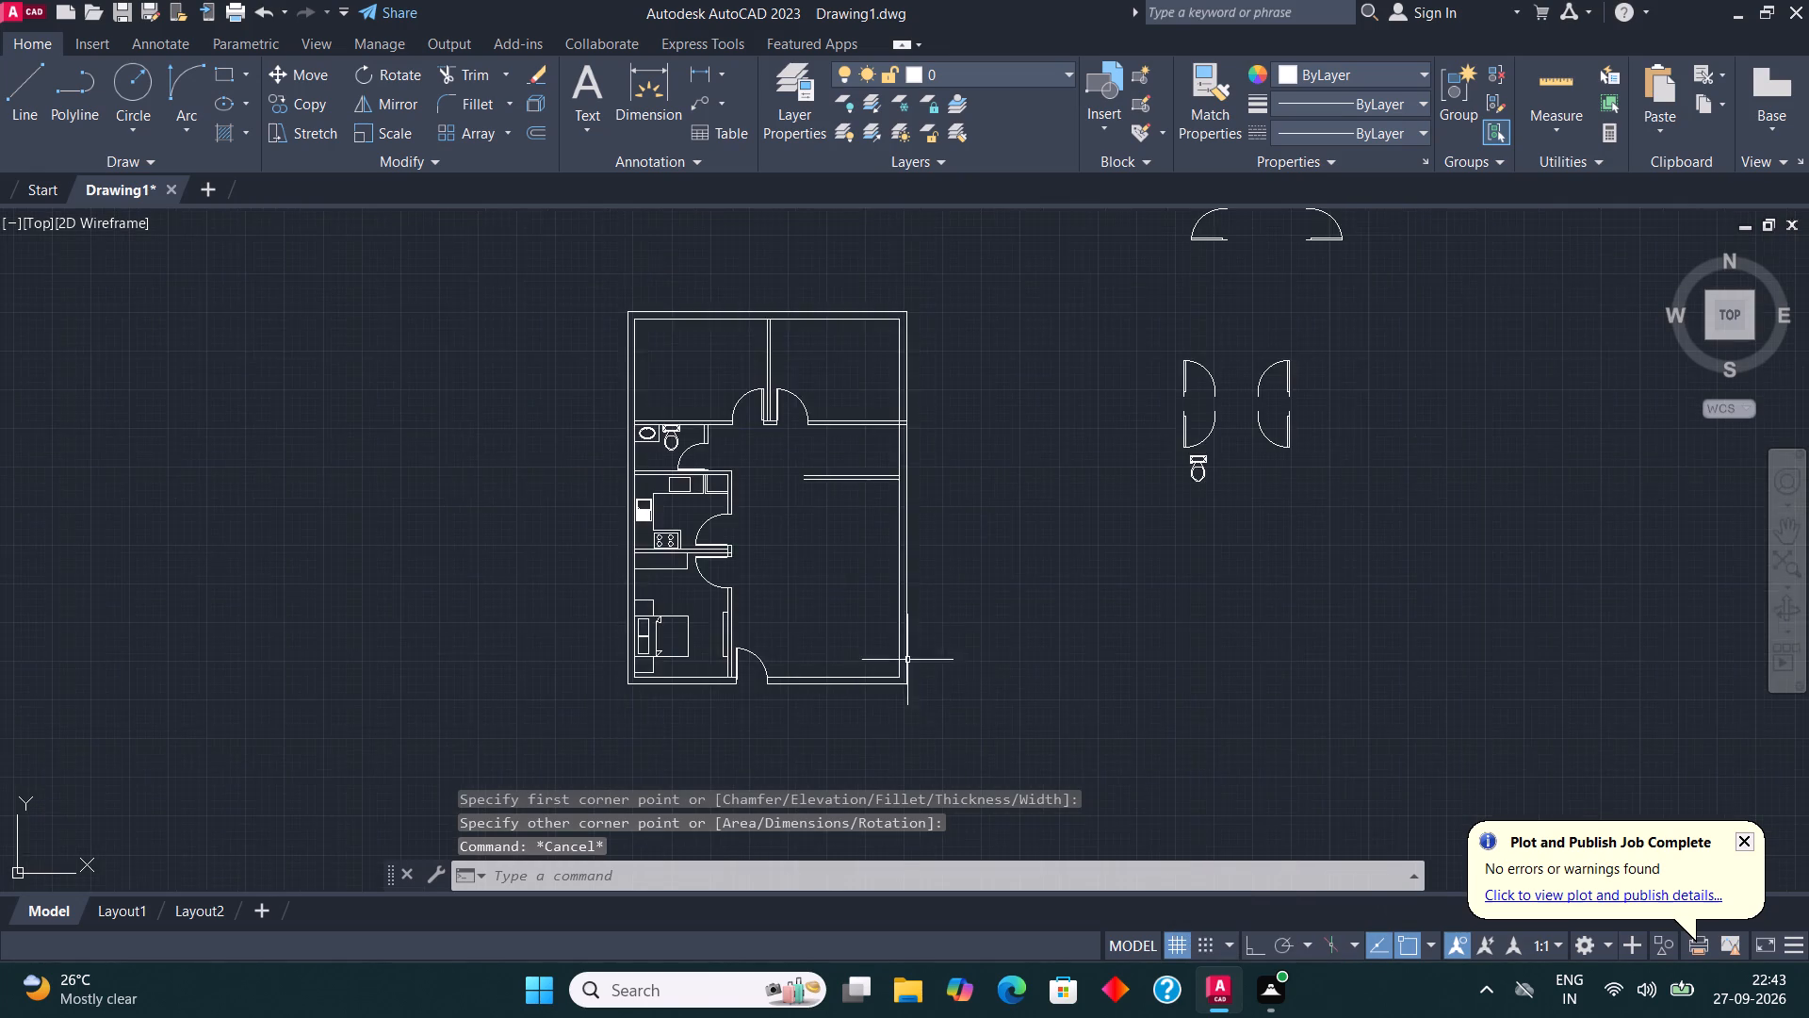
{"action": "scroll", "coordinate": [900, 652], "scroll_direction": "up", "scroll_amount": 1}
{"action": "left_click", "coordinate": [227, 76]}
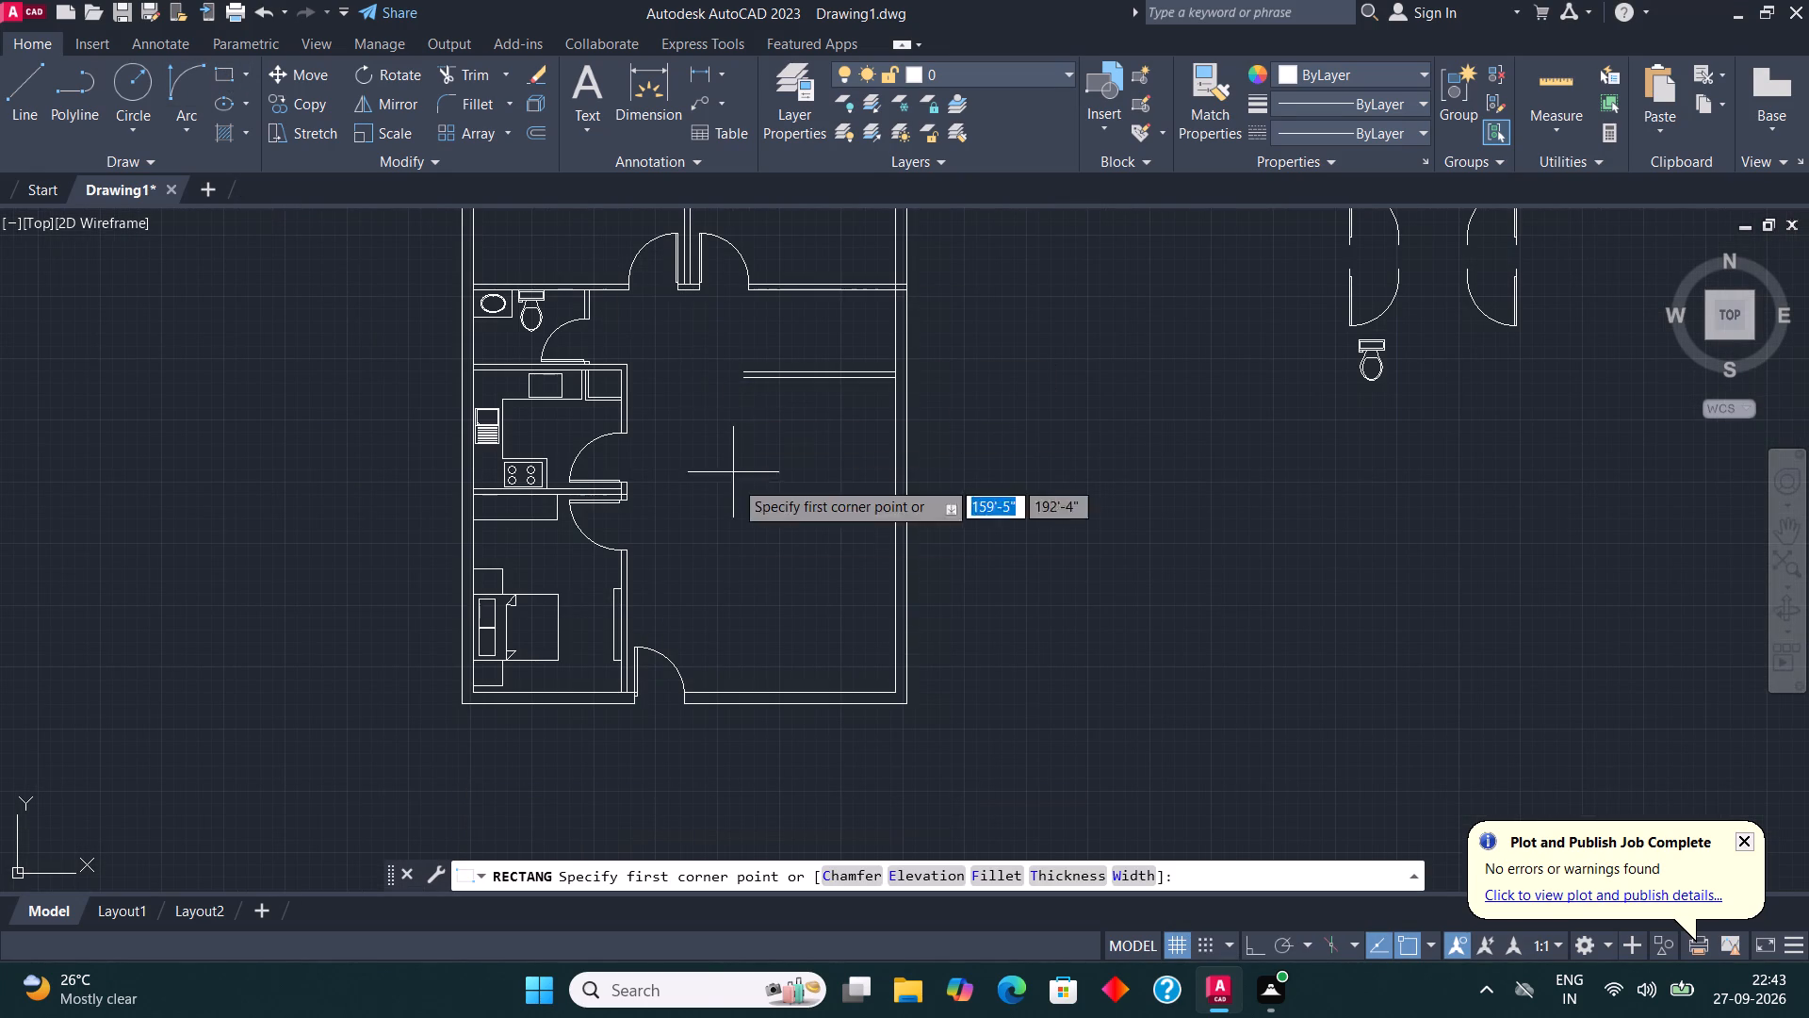
{"action": "scroll", "coordinate": [887, 702], "scroll_direction": "up", "scroll_amount": 2}
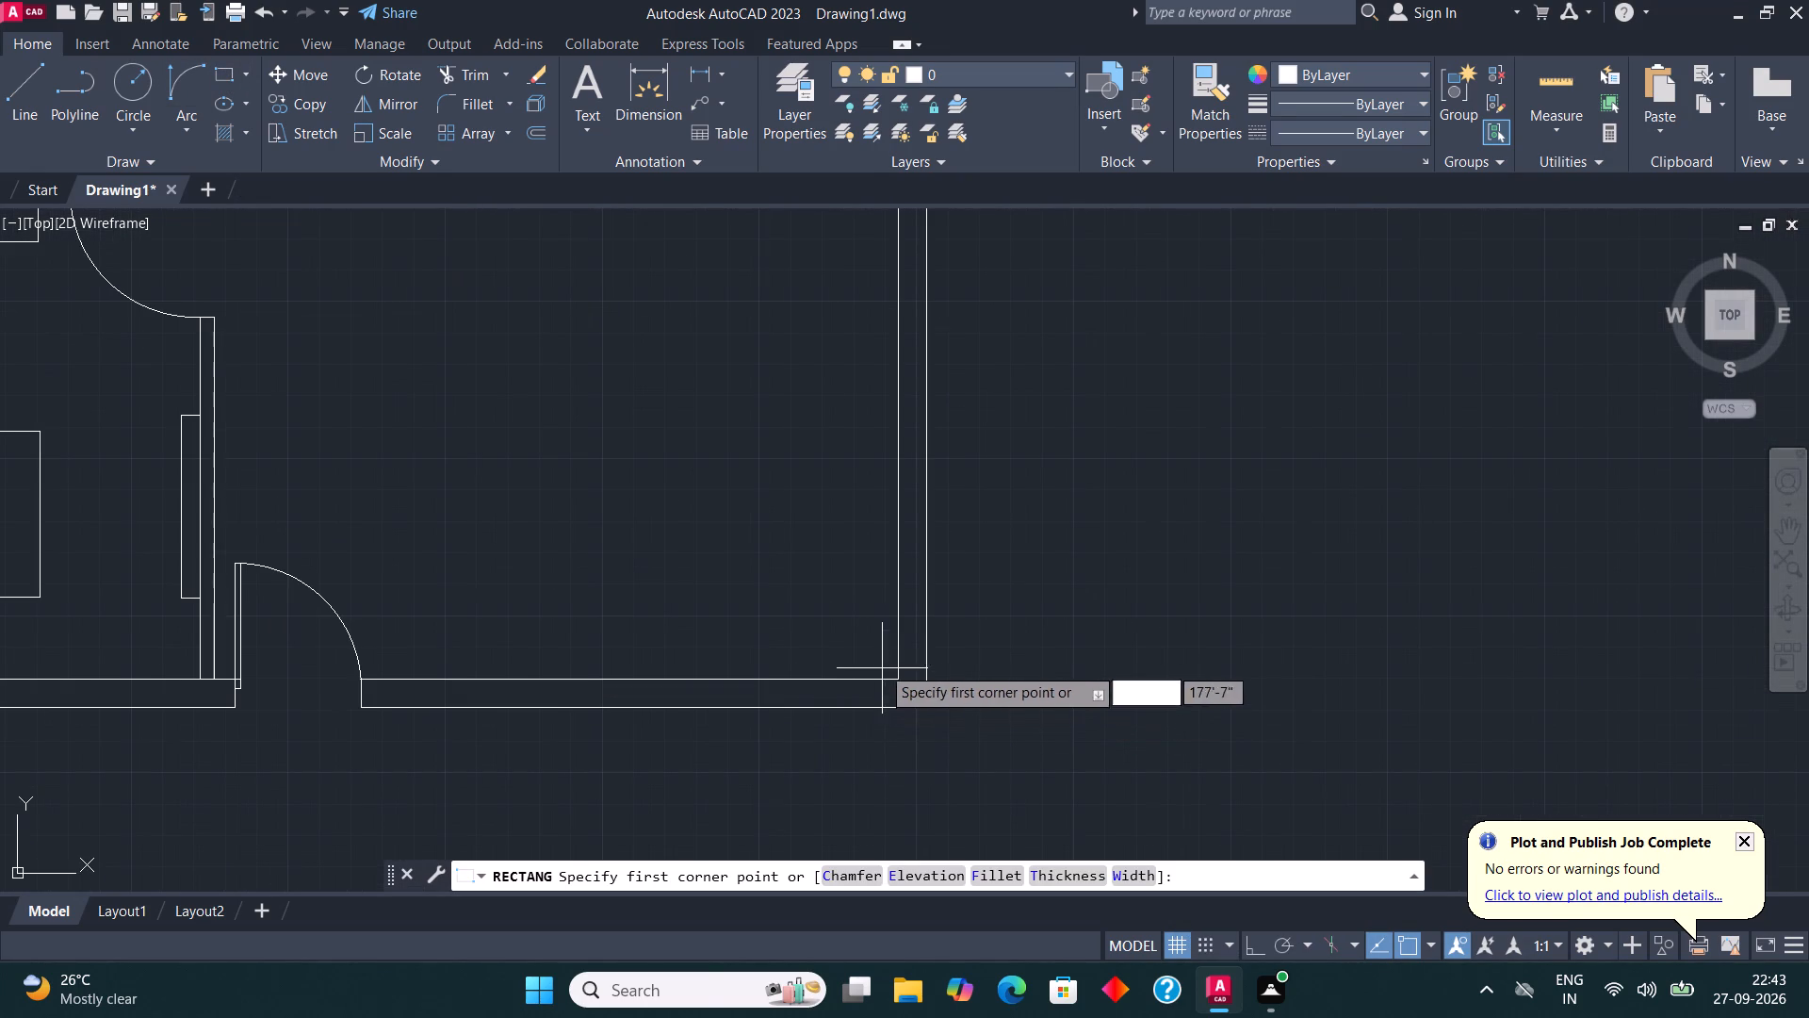
{"action": "left_click", "coordinate": [874, 645]}
{"action": "left_click", "coordinate": [738, 526]}
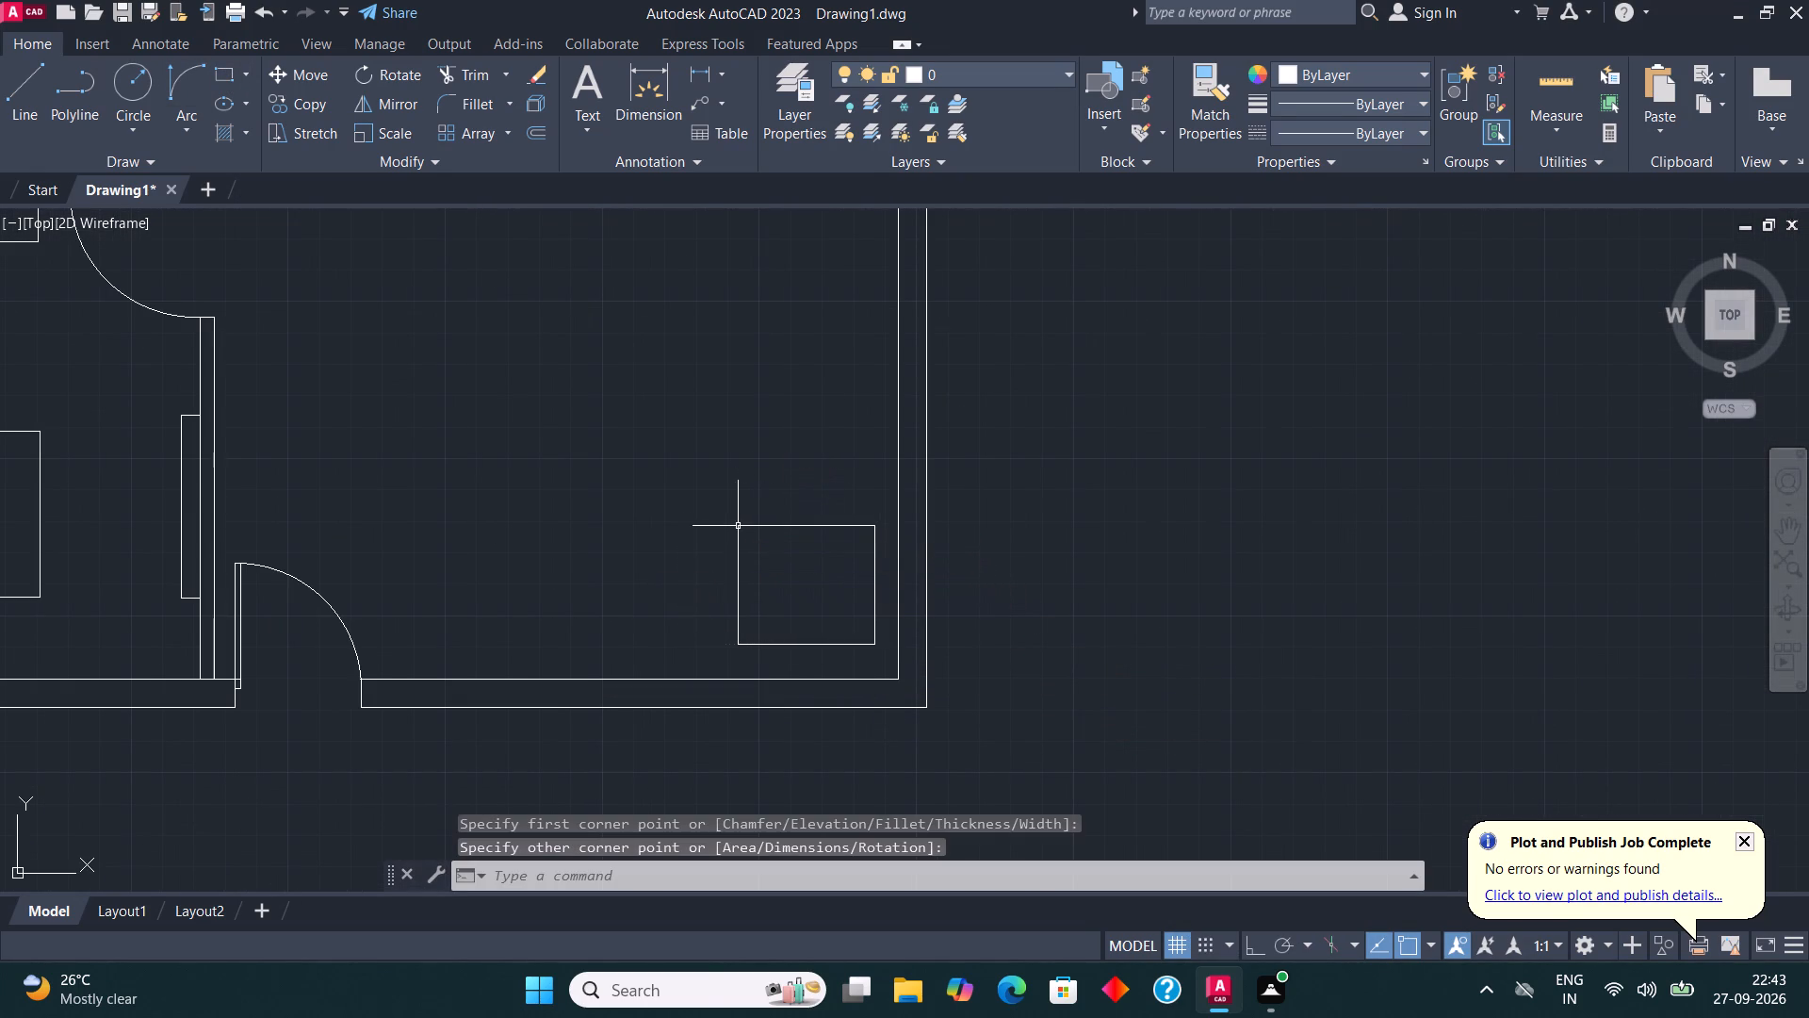
Draw an upright sofa rectangle about 9' long along the hall's right wall, just above the small rectangle.
{"action": "left_click", "coordinate": [217, 69]}
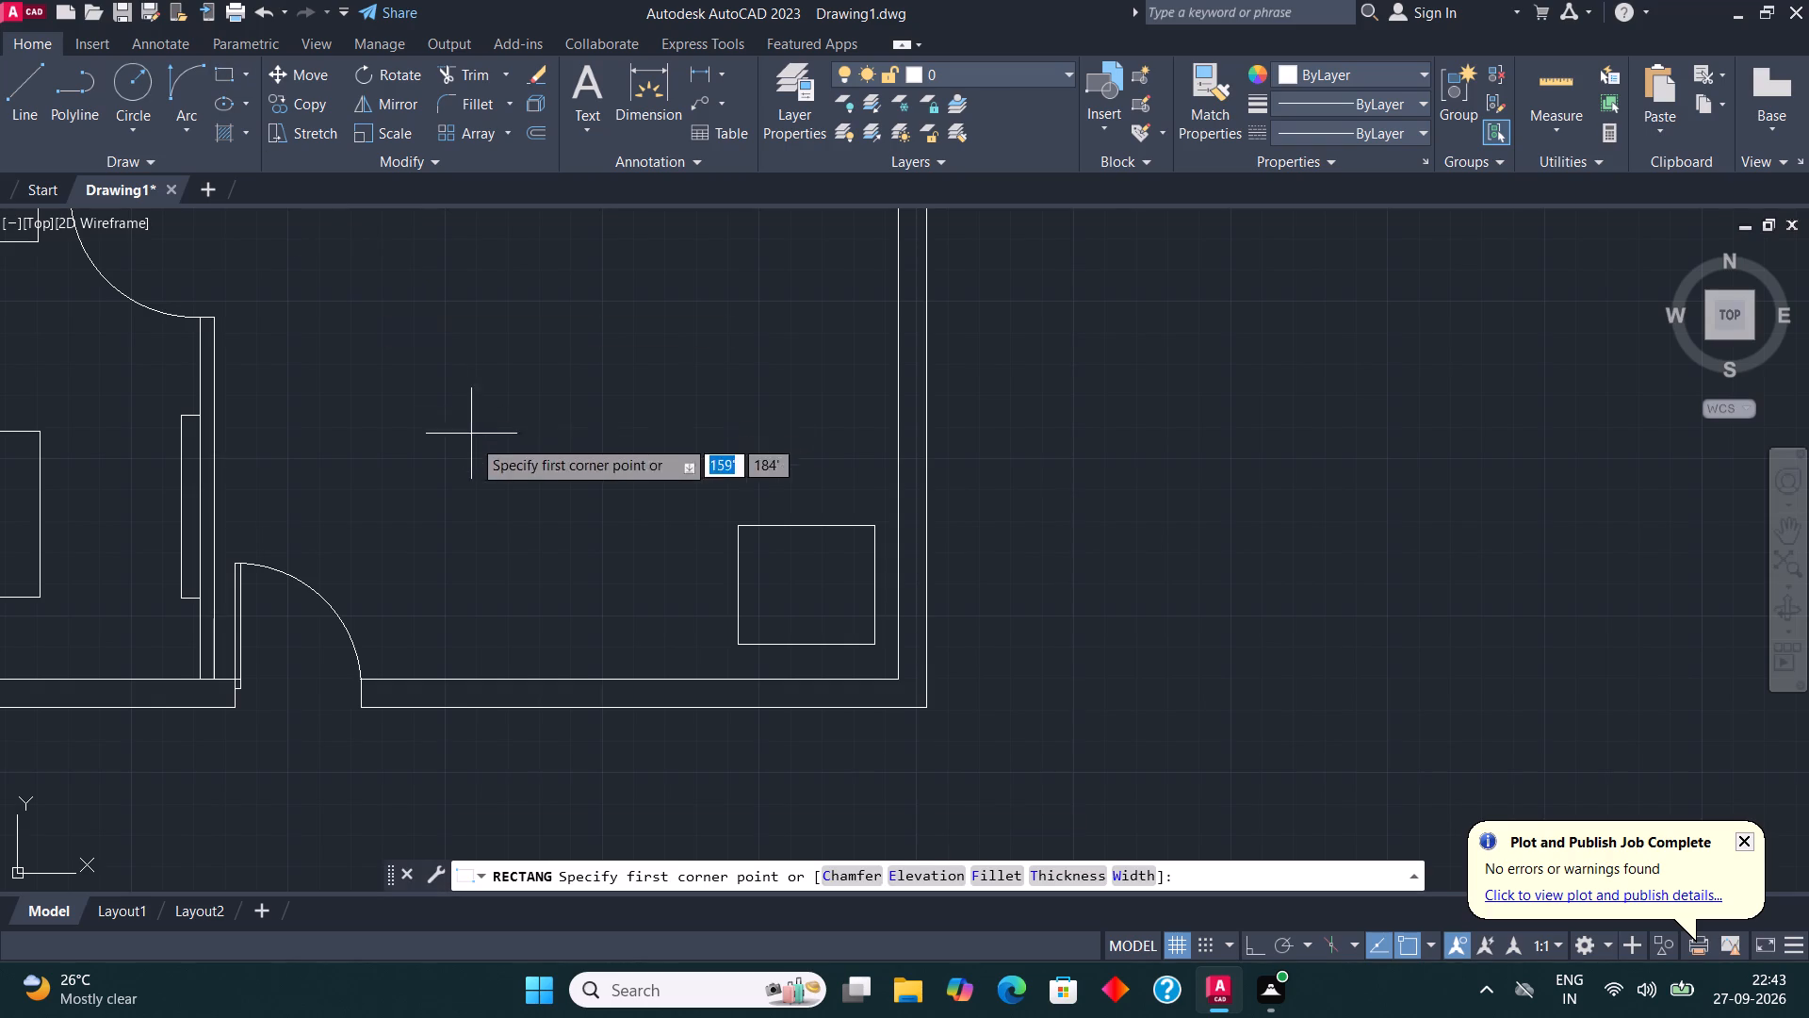
{"action": "scroll", "coordinate": [489, 464], "scroll_direction": "down", "scroll_amount": 2}
{"action": "scroll", "coordinate": [582, 421], "scroll_direction": "up", "scroll_amount": 2}
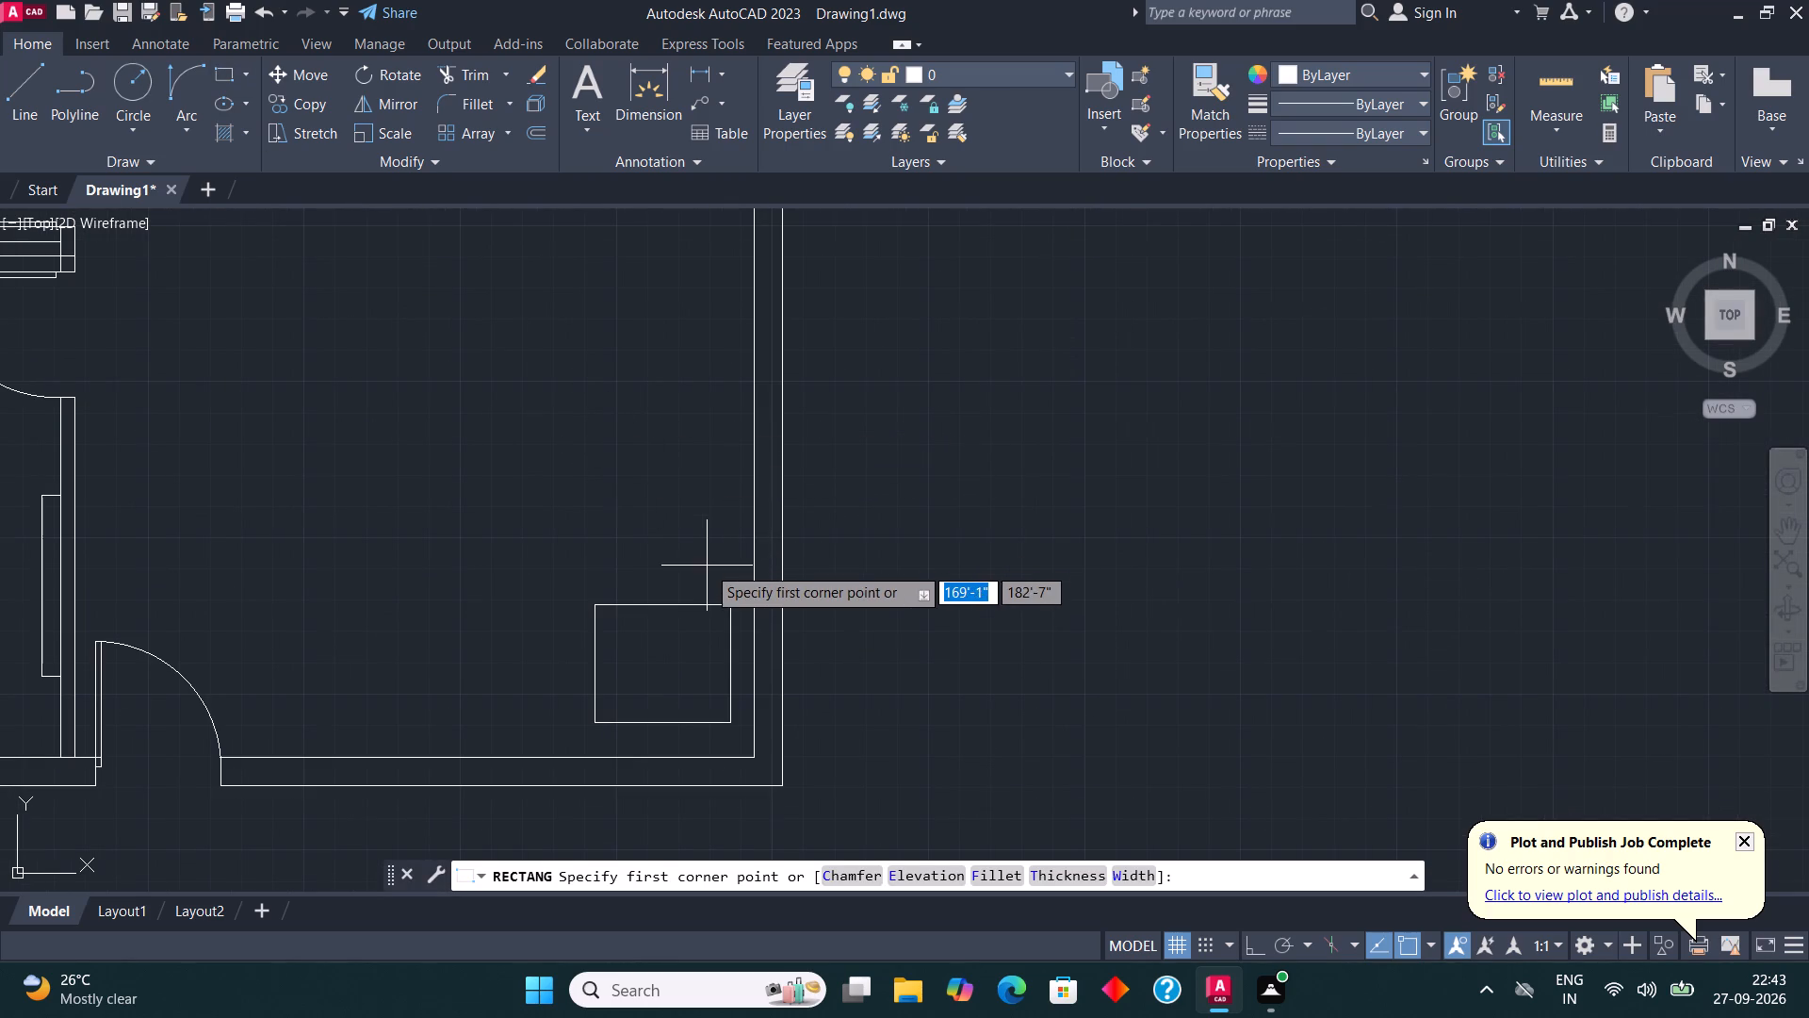
{"action": "left_click", "coordinate": [709, 565]}
{"action": "scroll", "coordinate": [699, 547], "scroll_direction": "down", "scroll_amount": 3}
{"action": "scroll", "coordinate": [657, 470], "scroll_direction": "up", "scroll_amount": 3}
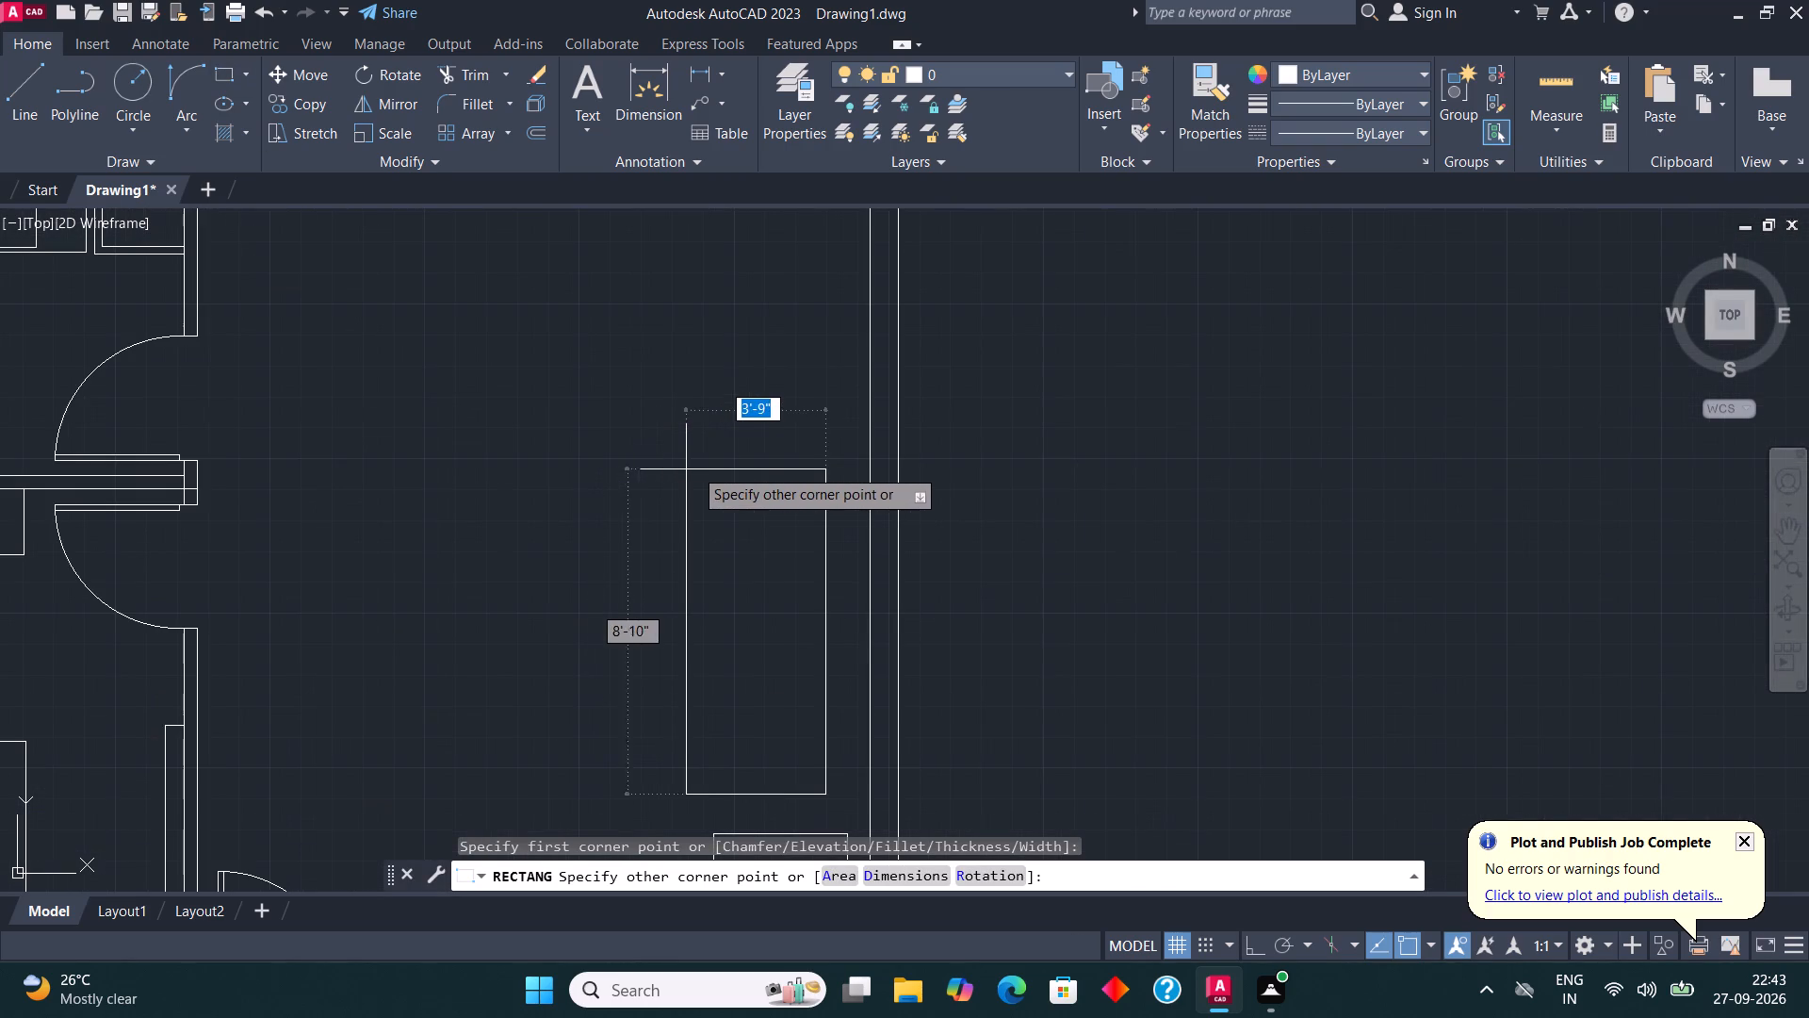
{"action": "left_click", "coordinate": [708, 456]}
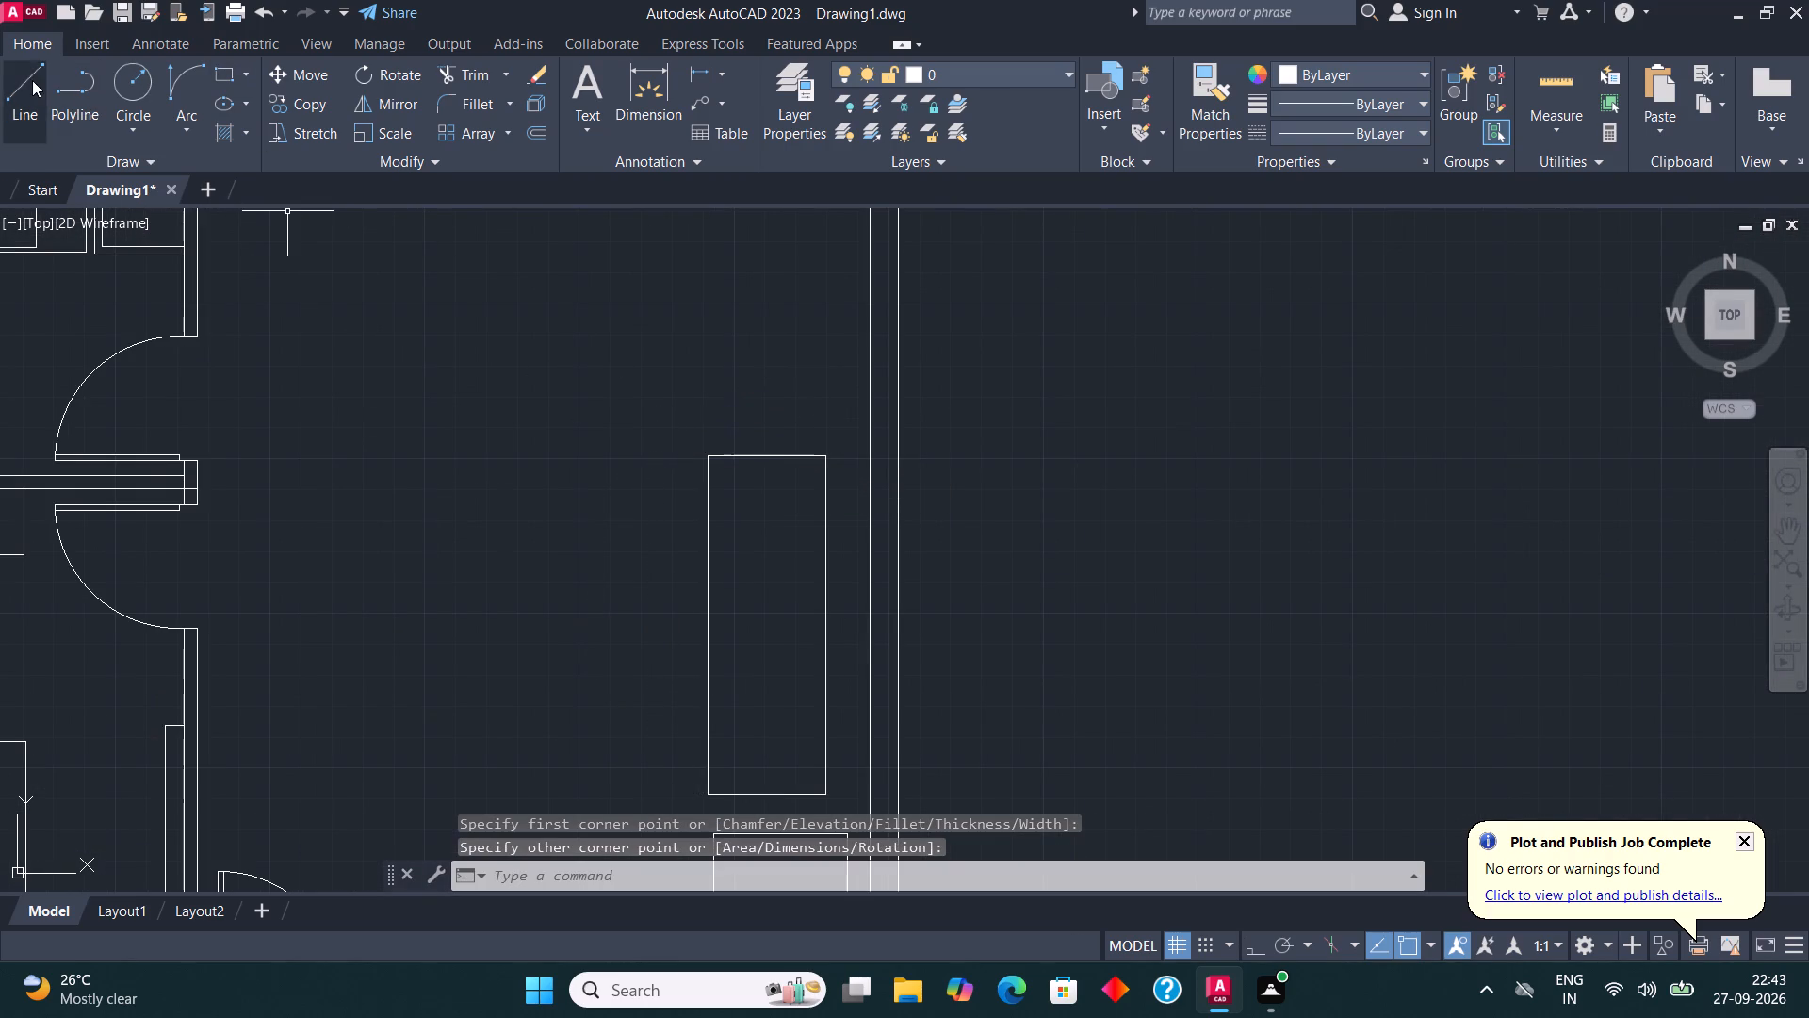
Start the sofa's outer frame with lines dropping from the seat's lower-left corner and running past its lower-right corner.
{"action": "left_click", "coordinate": [32, 80]}
{"action": "scroll", "coordinate": [756, 409], "scroll_direction": "down", "scroll_amount": 1}
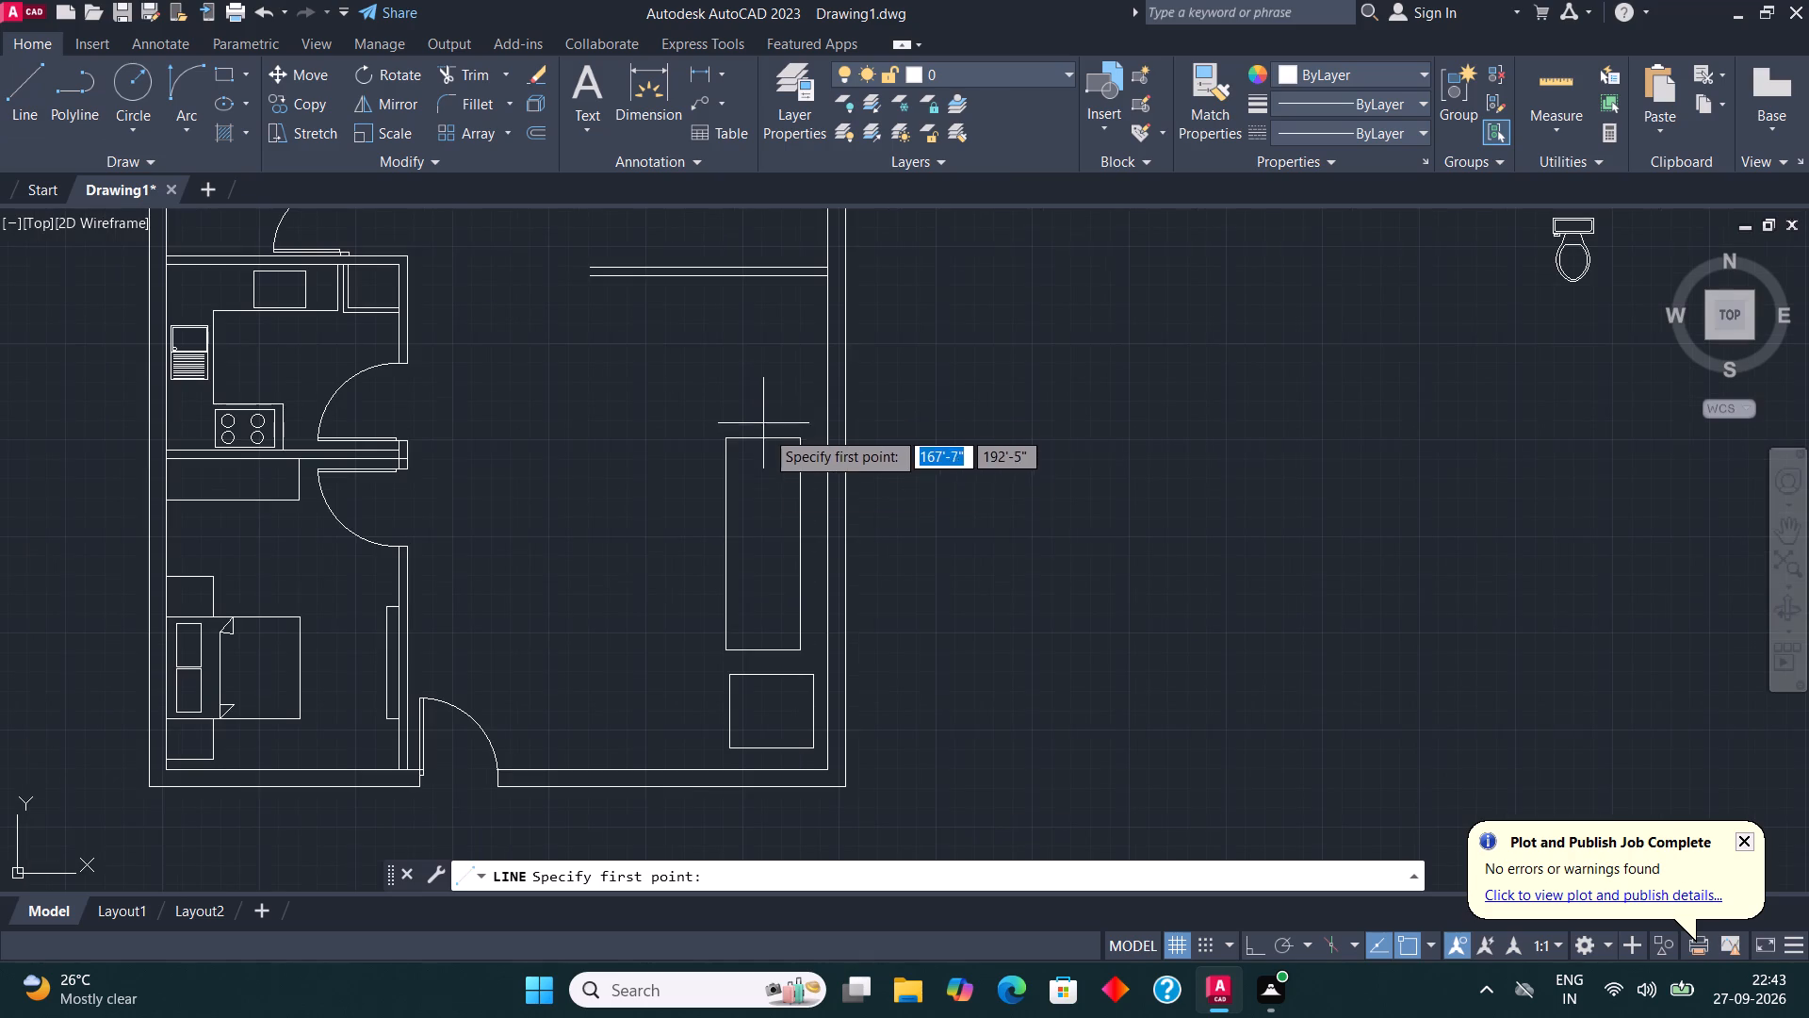
{"action": "scroll", "coordinate": [736, 660], "scroll_direction": "up", "scroll_amount": 3}
{"action": "left_click", "coordinate": [672, 616]}
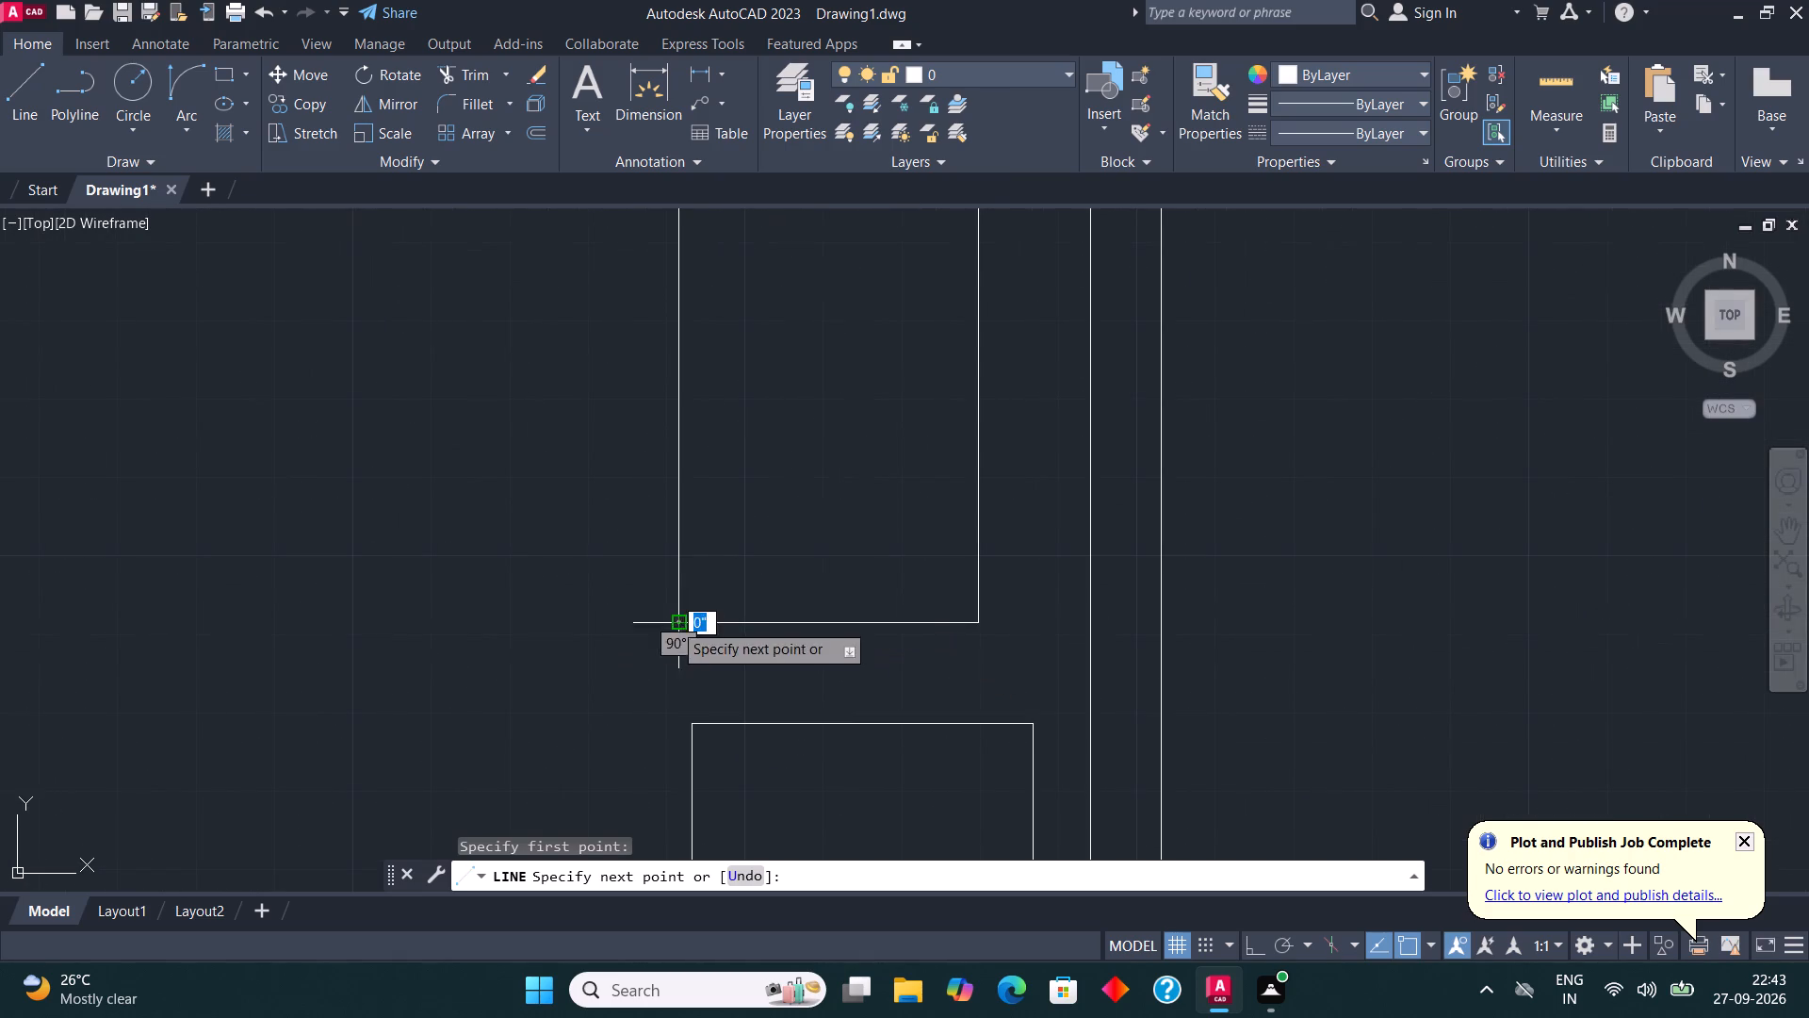
{"action": "left_click", "coordinate": [682, 653]}
{"action": "scroll", "coordinate": [949, 653], "scroll_direction": "down", "scroll_amount": 1}
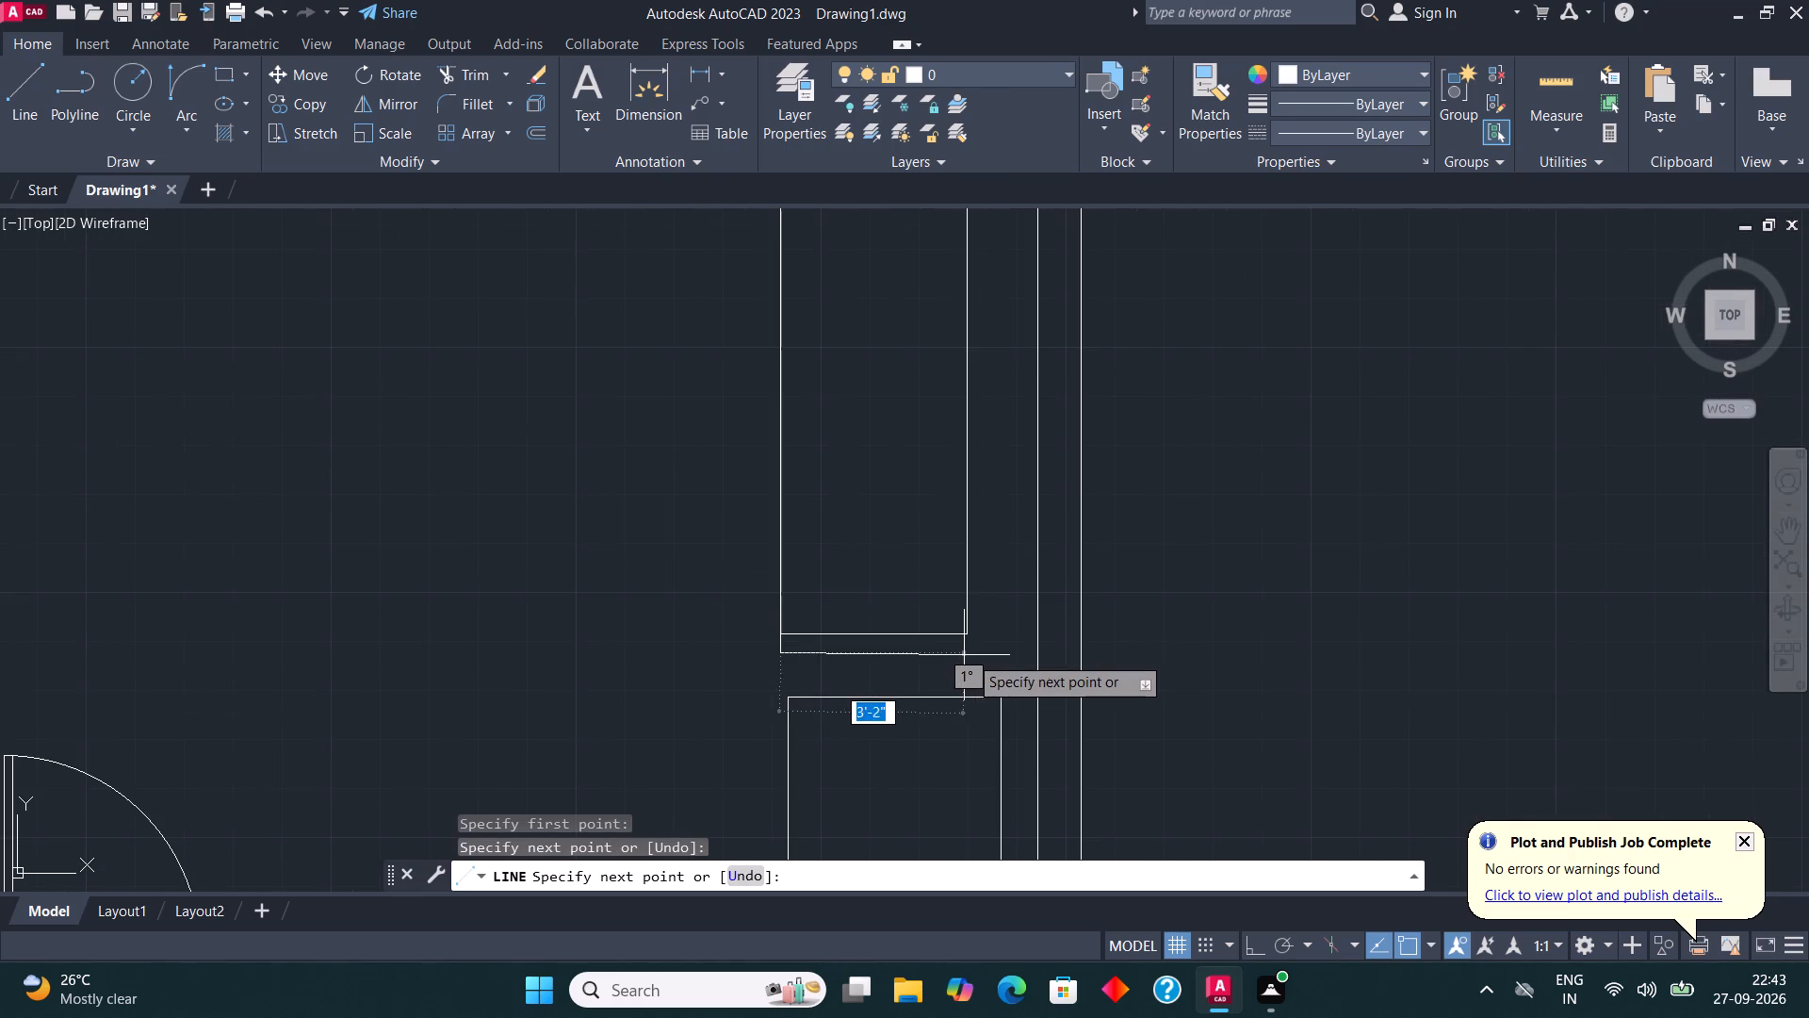
{"action": "scroll", "coordinate": [979, 655], "scroll_direction": "up", "scroll_amount": 1}
{"action": "left_click", "coordinate": [979, 655]}
{"action": "scroll", "coordinate": [979, 641], "scroll_direction": "down", "scroll_amount": 1}
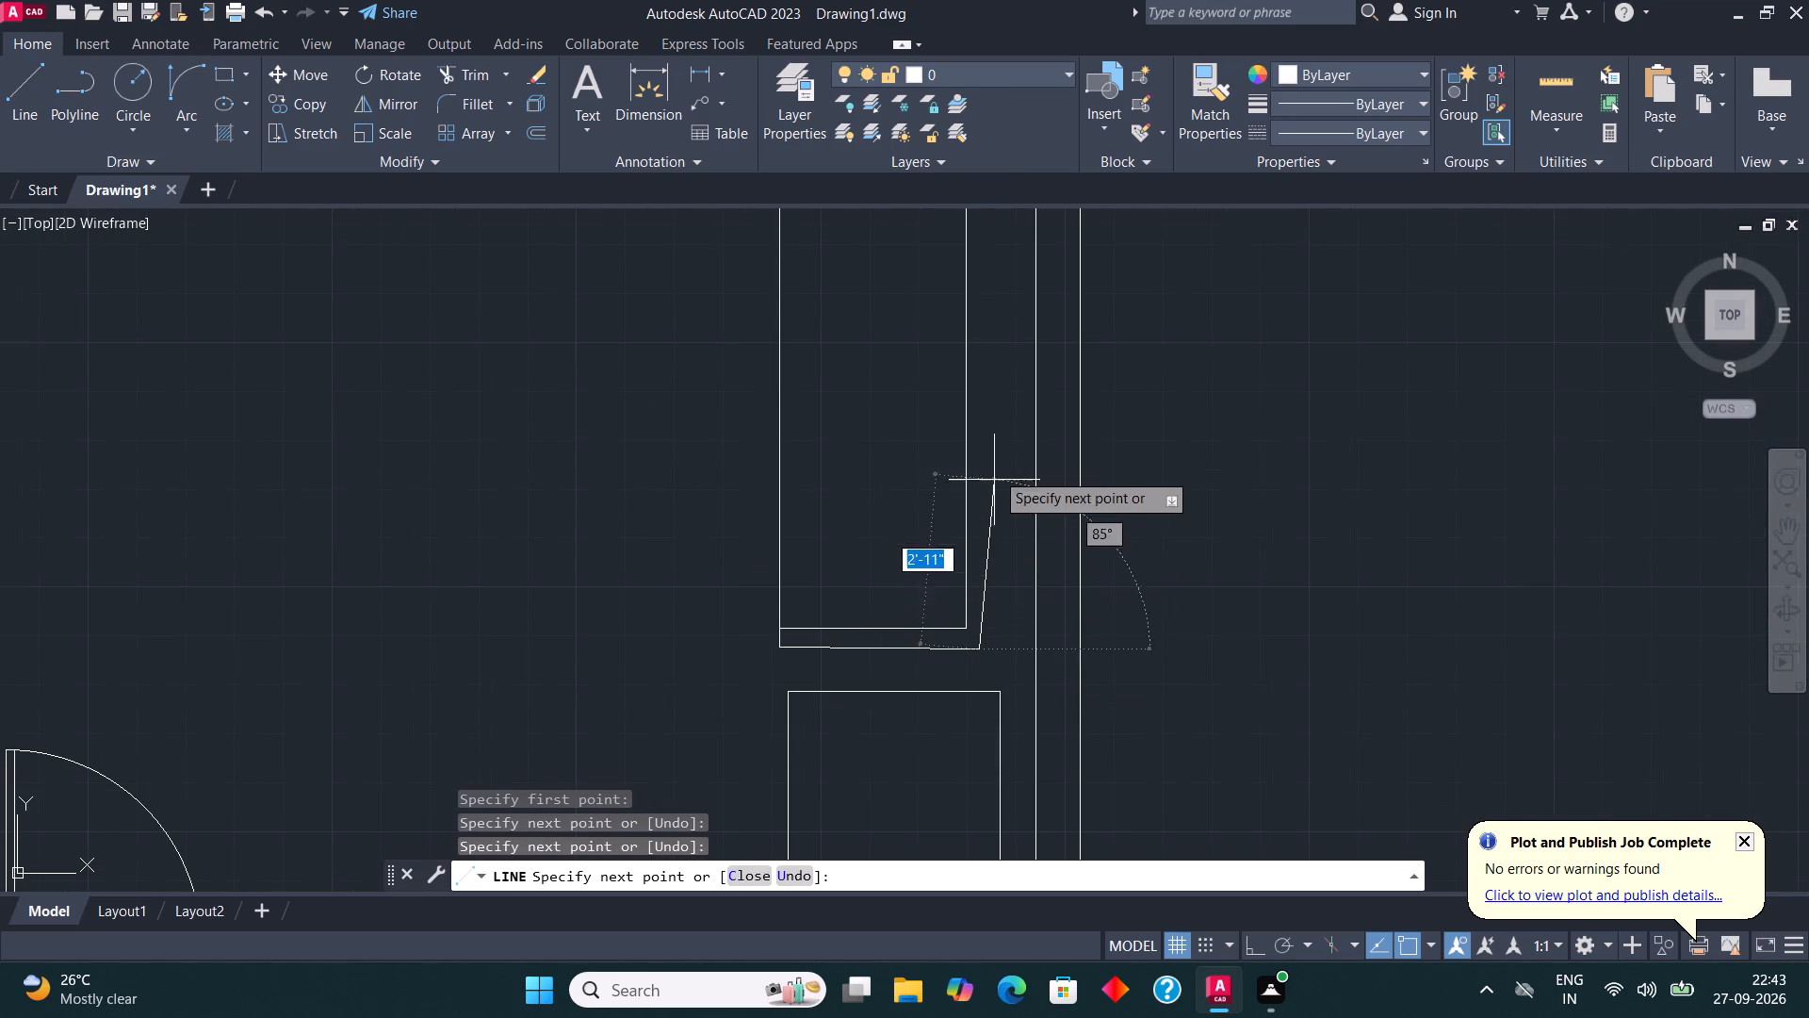
With ortho on, continue the outer frame up the sofa's wall side and back across above the seat to its upper-left corner.
{"action": "key", "text": "F8"}
{"action": "scroll", "coordinate": [972, 427], "scroll_direction": "down", "scroll_amount": 1}
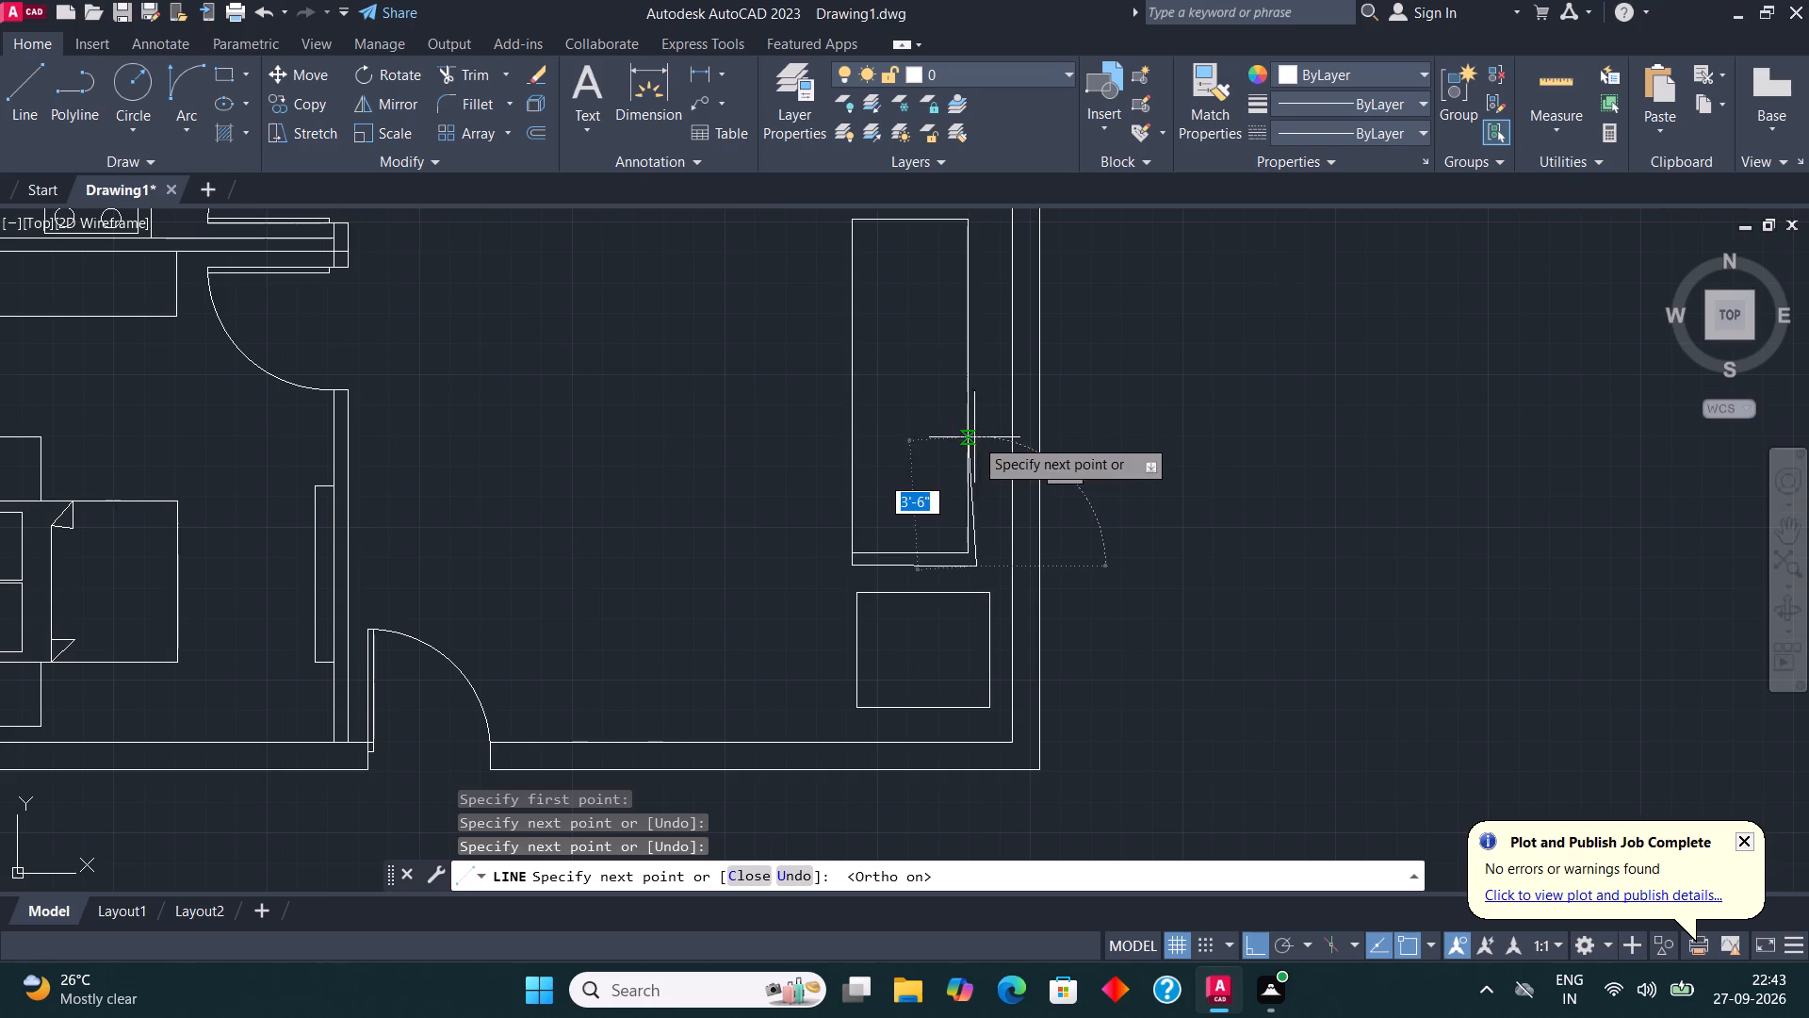
{"action": "scroll", "coordinate": [986, 469], "scroll_direction": "down", "scroll_amount": 2}
{"action": "scroll", "coordinate": [992, 350], "scroll_direction": "up", "scroll_amount": 4}
{"action": "left_click", "coordinate": [905, 467]}
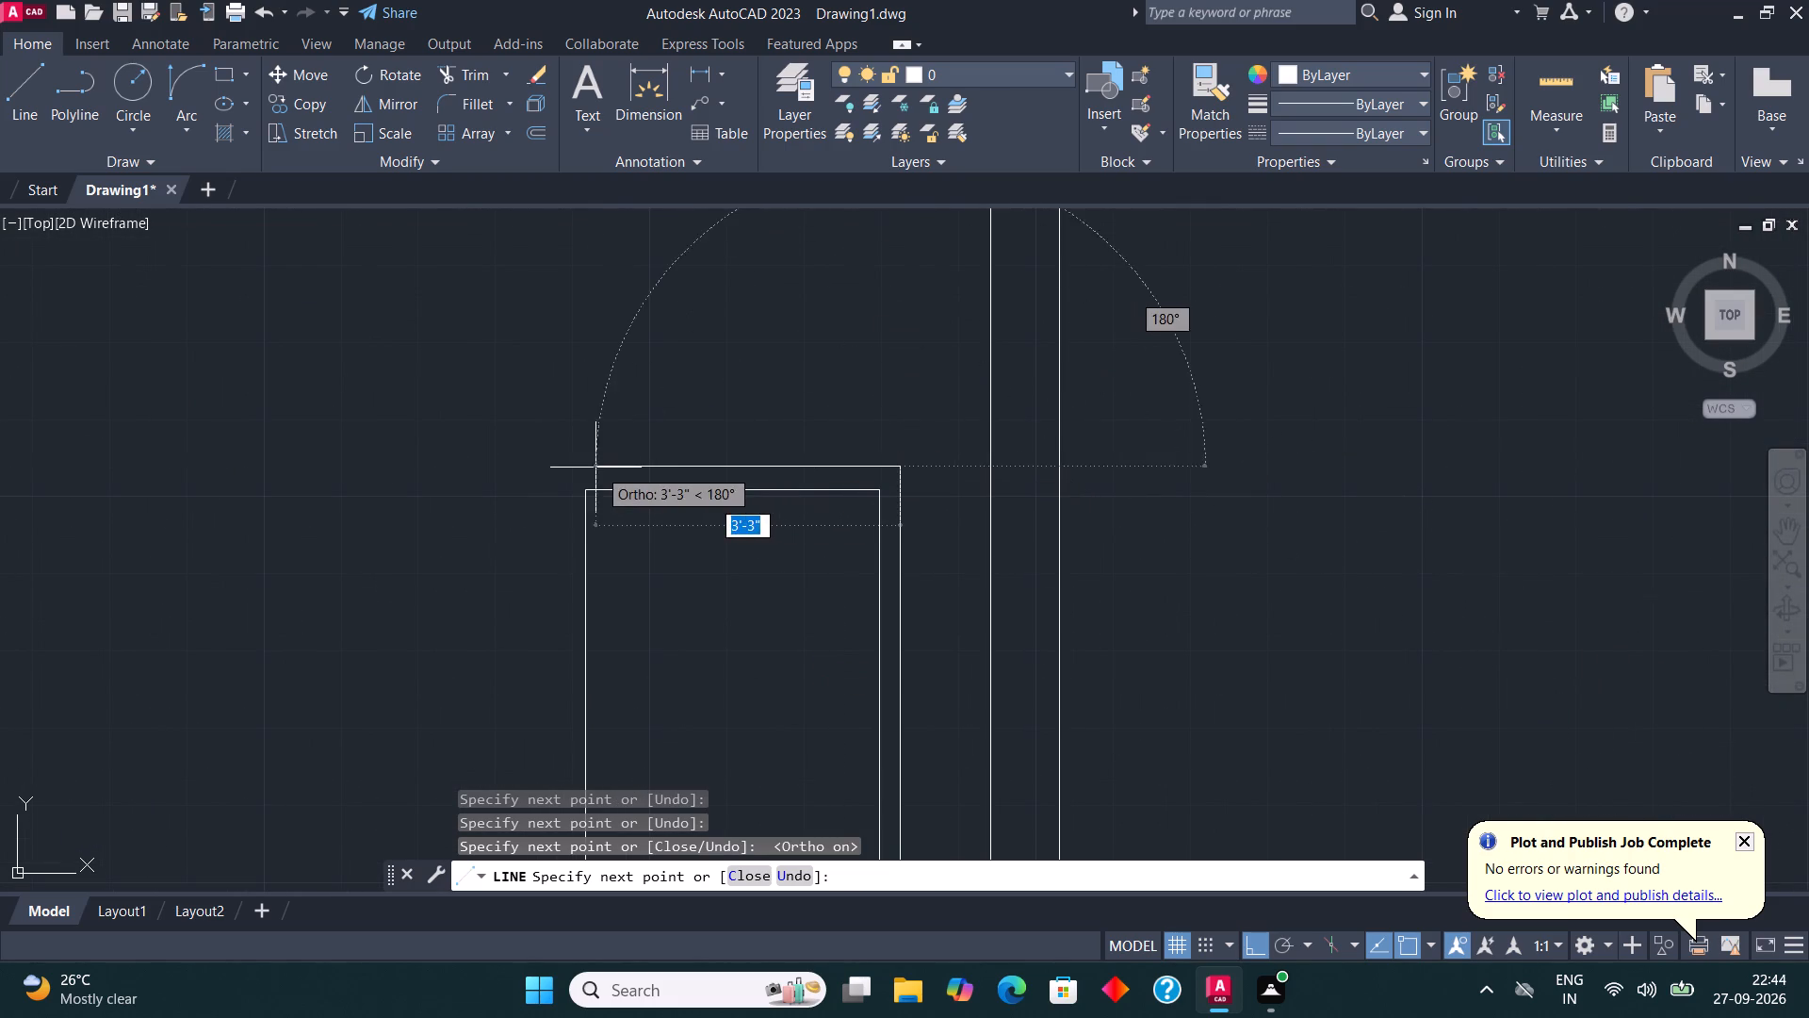
{"action": "left_click_drag", "start_coordinate": [577, 466], "coordinate": [577, 474]}
{"action": "left_click", "coordinate": [580, 502]}
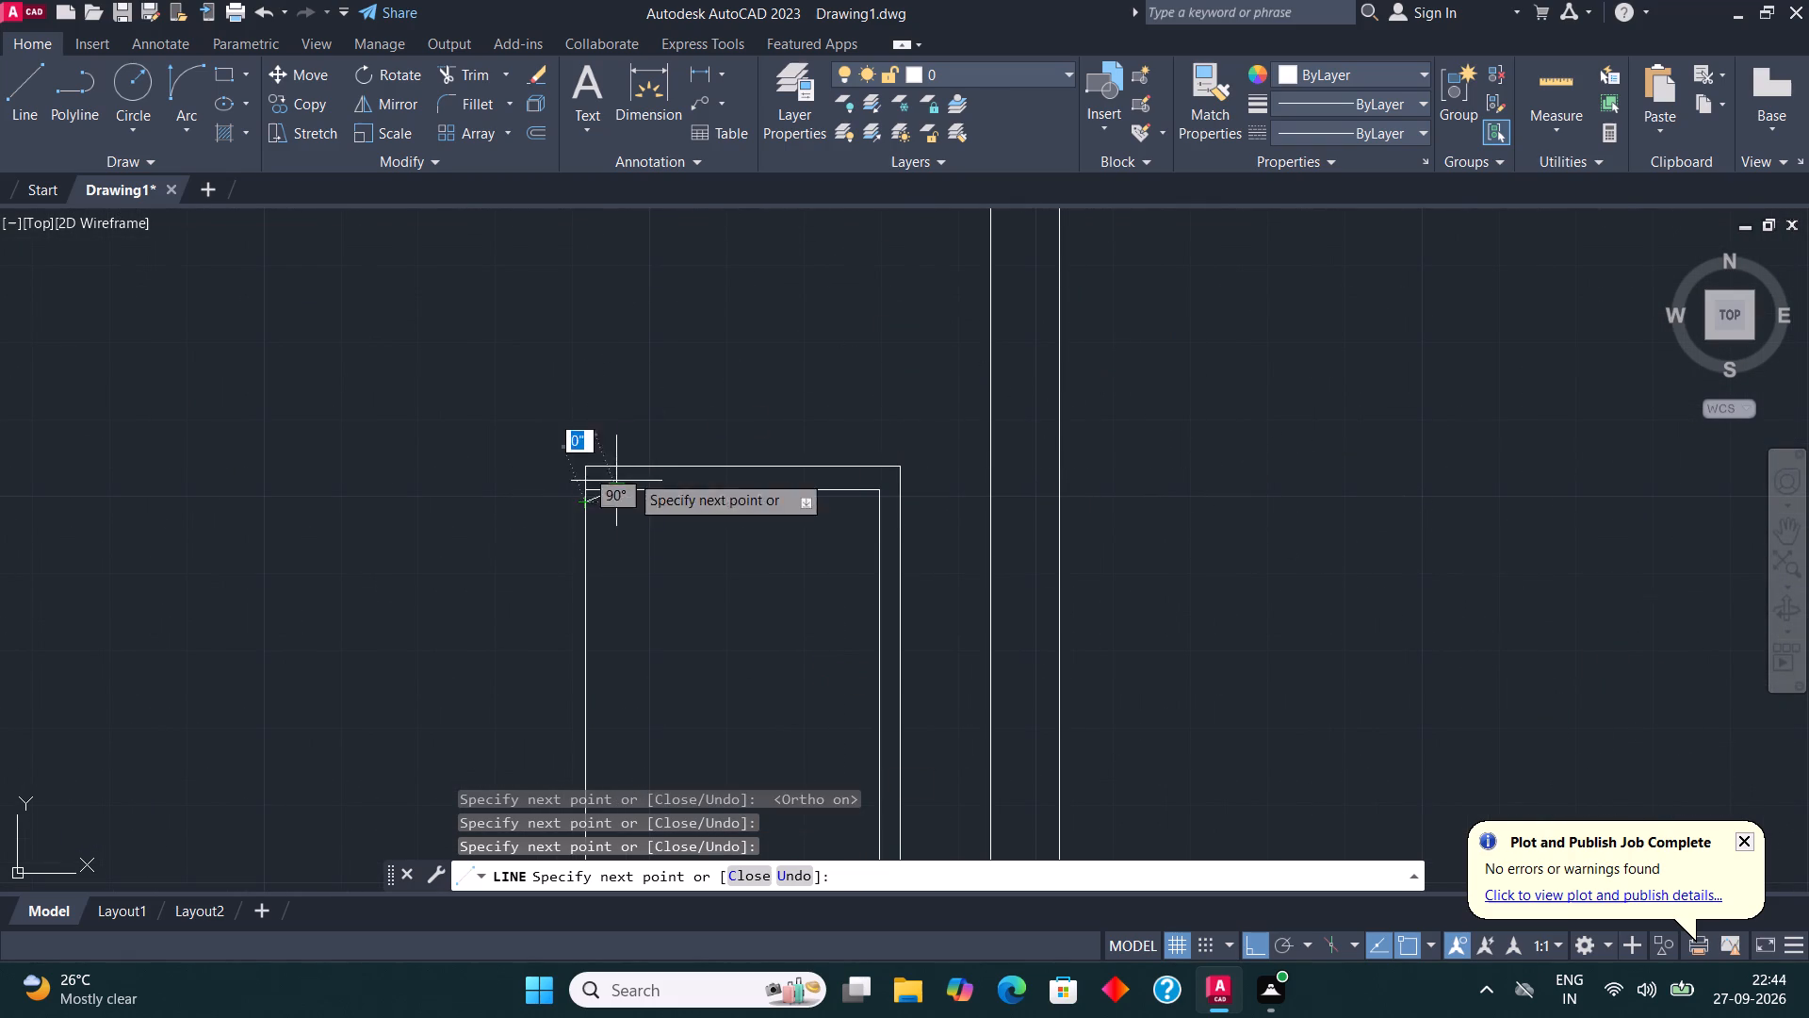
{"action": "key", "text": "Escape"}
Shift the sofa's outer backrest line about 2" towards the right wall.
{"action": "scroll", "coordinate": [775, 395], "scroll_direction": "down", "scroll_amount": 3}
{"action": "scroll", "coordinate": [827, 550], "scroll_direction": "up", "scroll_amount": 2}
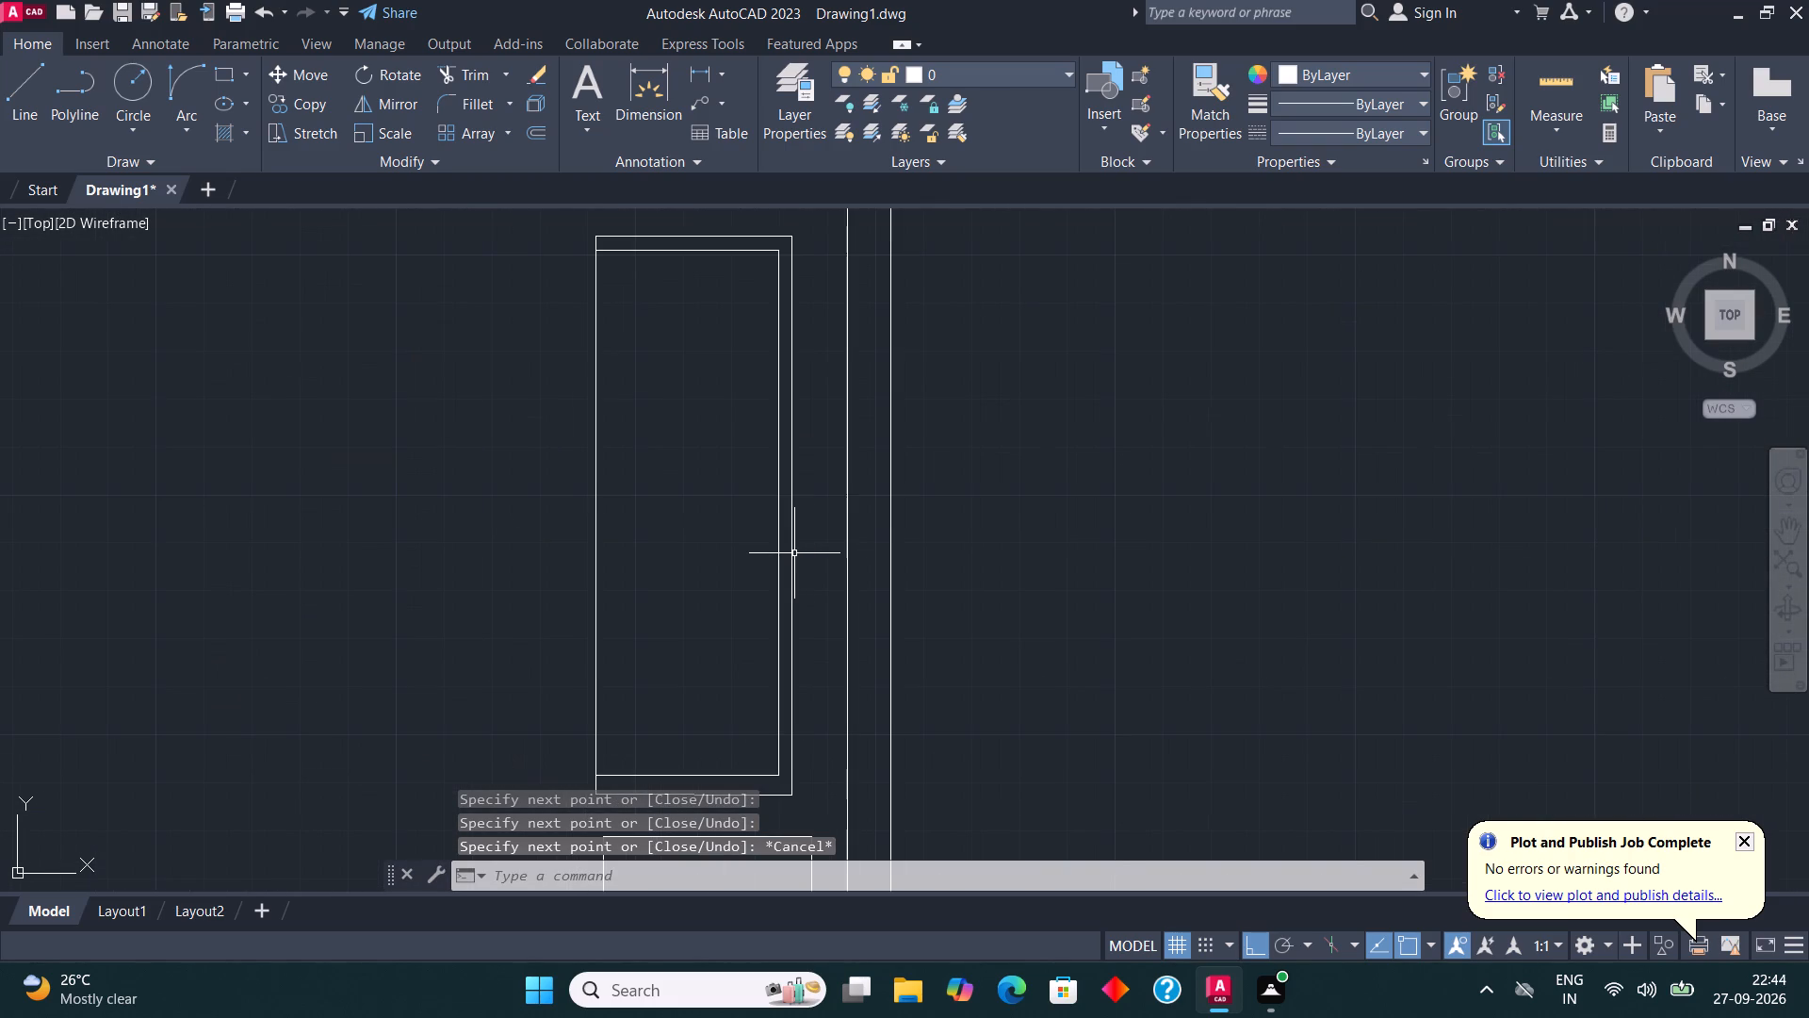
{"action": "left_click", "coordinate": [794, 553]}
{"action": "scroll", "coordinate": [807, 543], "scroll_direction": "up", "scroll_amount": 2}
{"action": "left_click", "coordinate": [760, 483]}
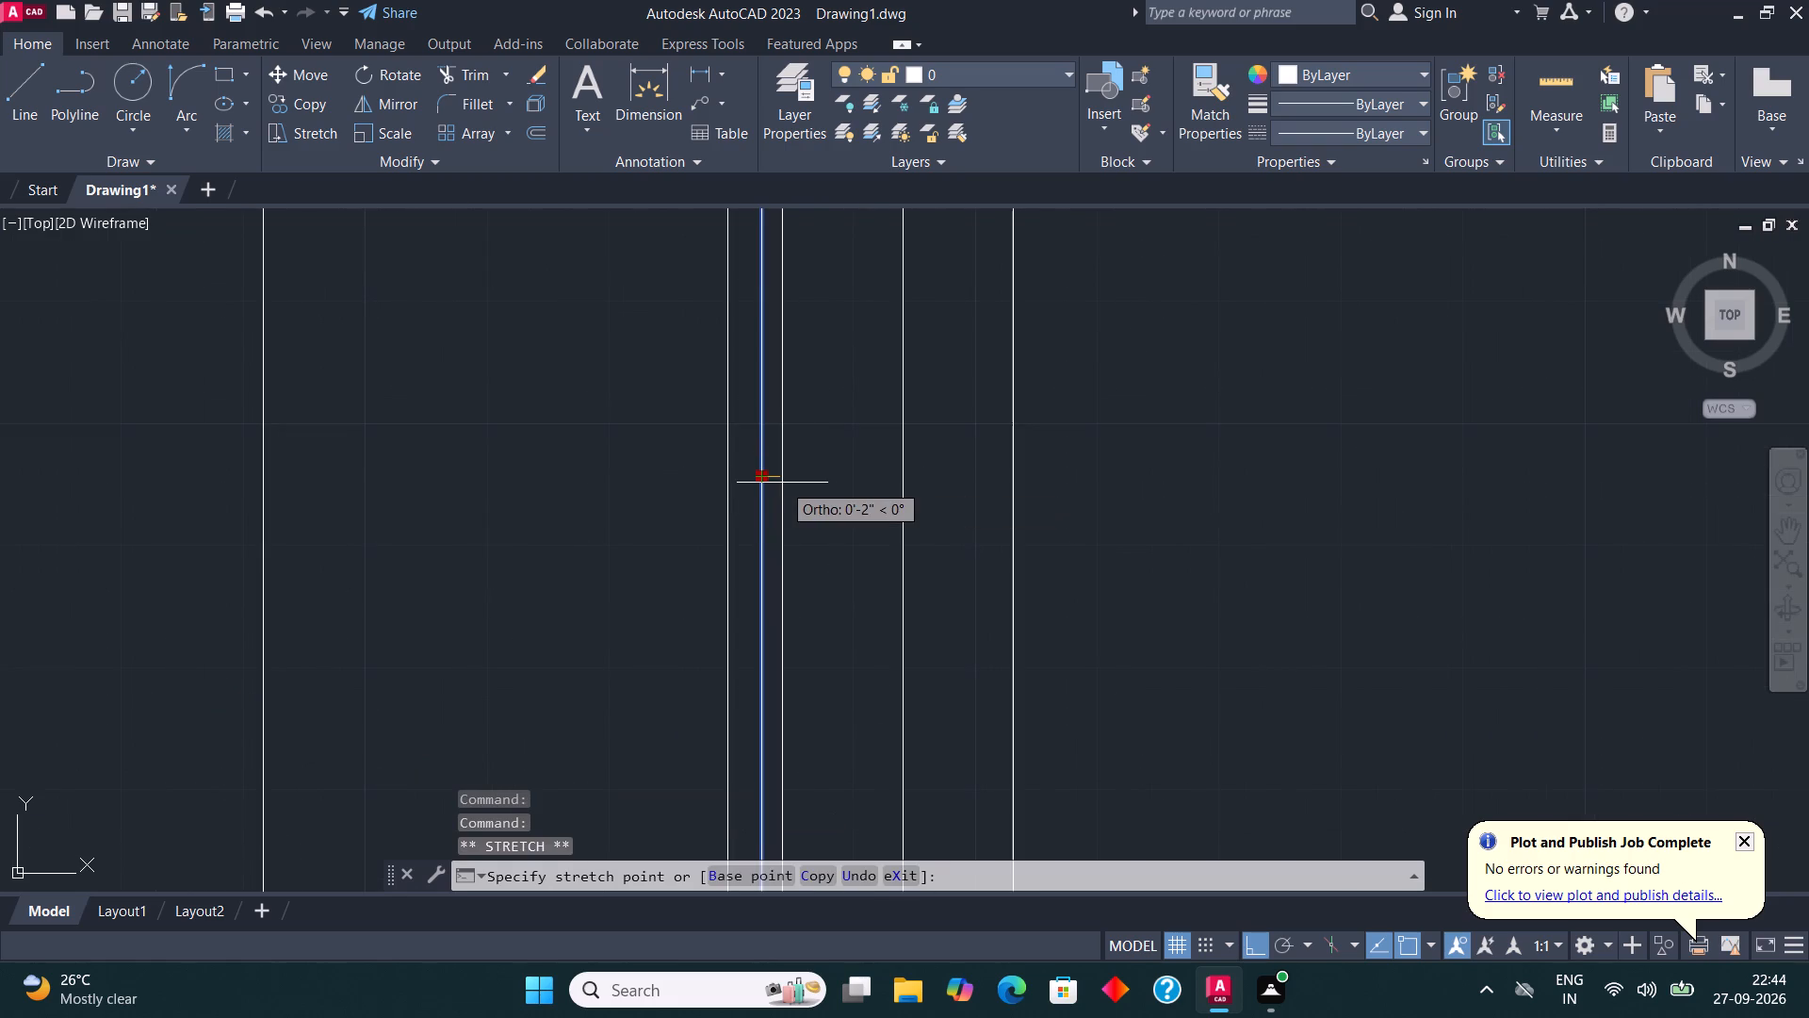
{"action": "left_click", "coordinate": [780, 483]}
{"action": "key", "text": "Escape"}
Replace the sofa's slanted lower frame line with a straight horizontal line extending past the backrest line.
{"action": "scroll", "coordinate": [799, 463], "scroll_direction": "down", "scroll_amount": 3}
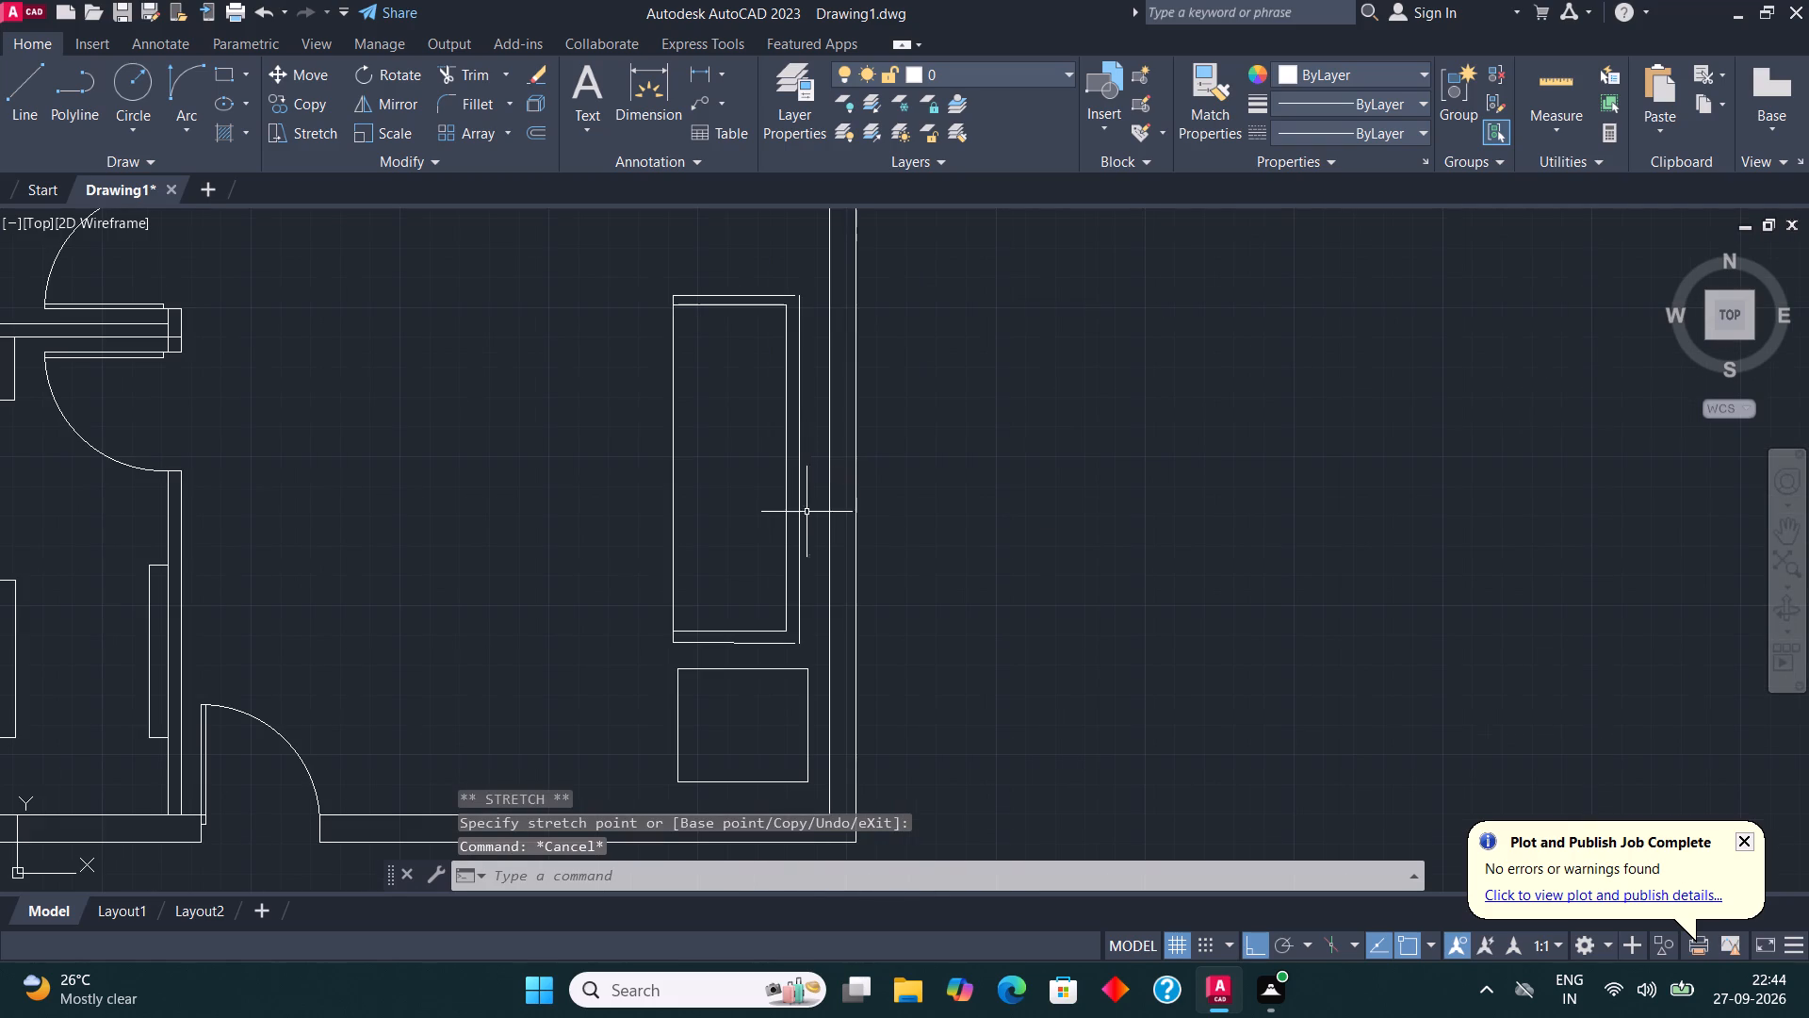
{"action": "scroll", "coordinate": [712, 678], "scroll_direction": "up", "scroll_amount": 3}
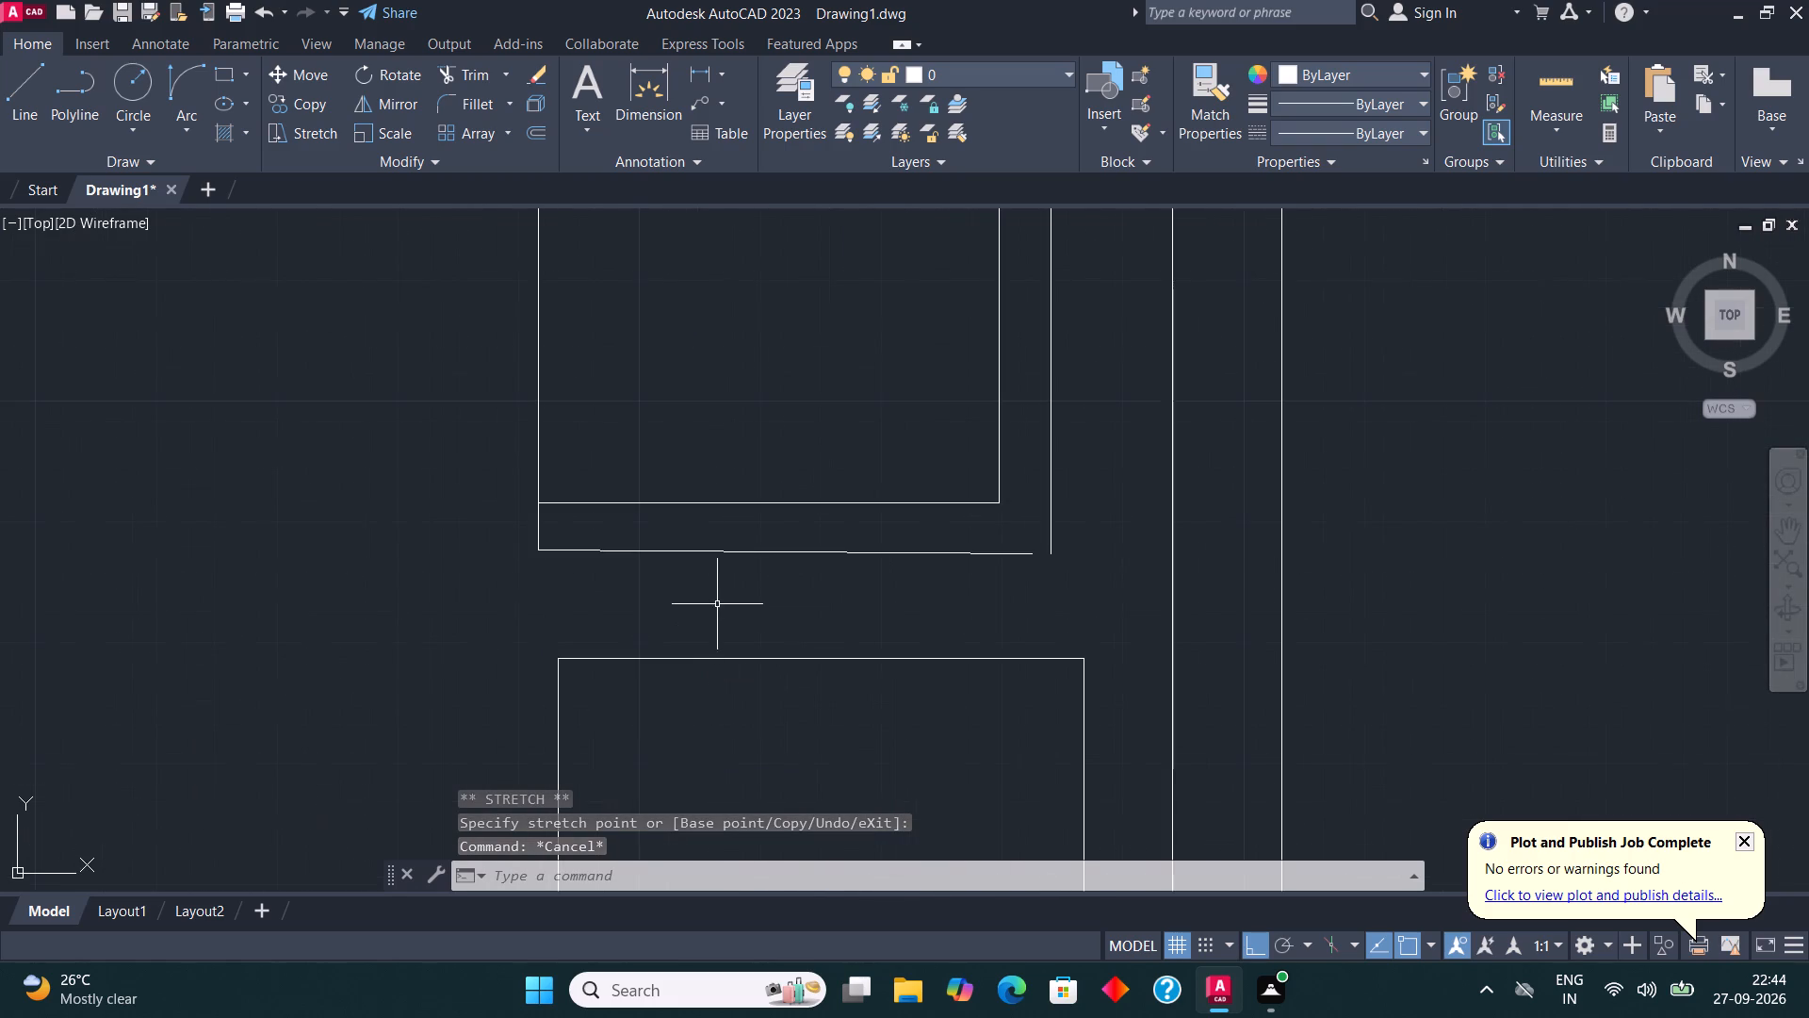
{"action": "left_click", "coordinate": [715, 552]}
{"action": "key", "text": "Delete"}
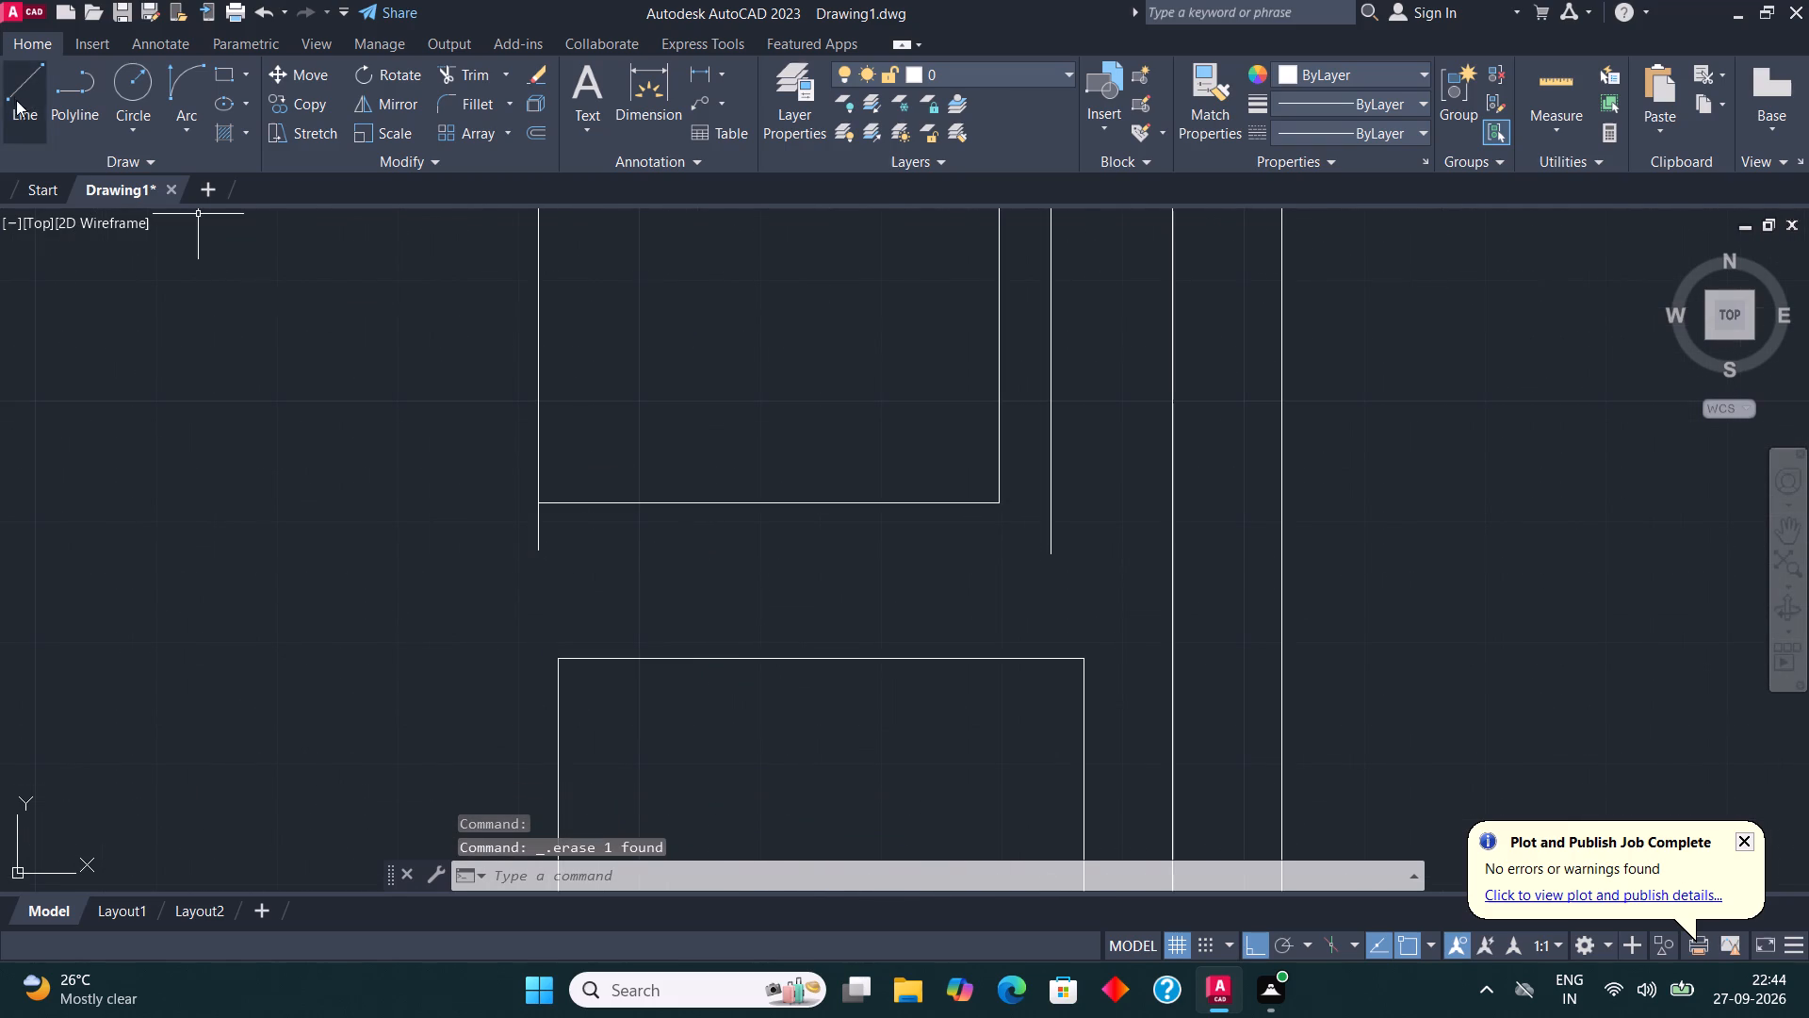
{"action": "left_click", "coordinate": [14, 90]}
{"action": "left_click", "coordinate": [538, 554]}
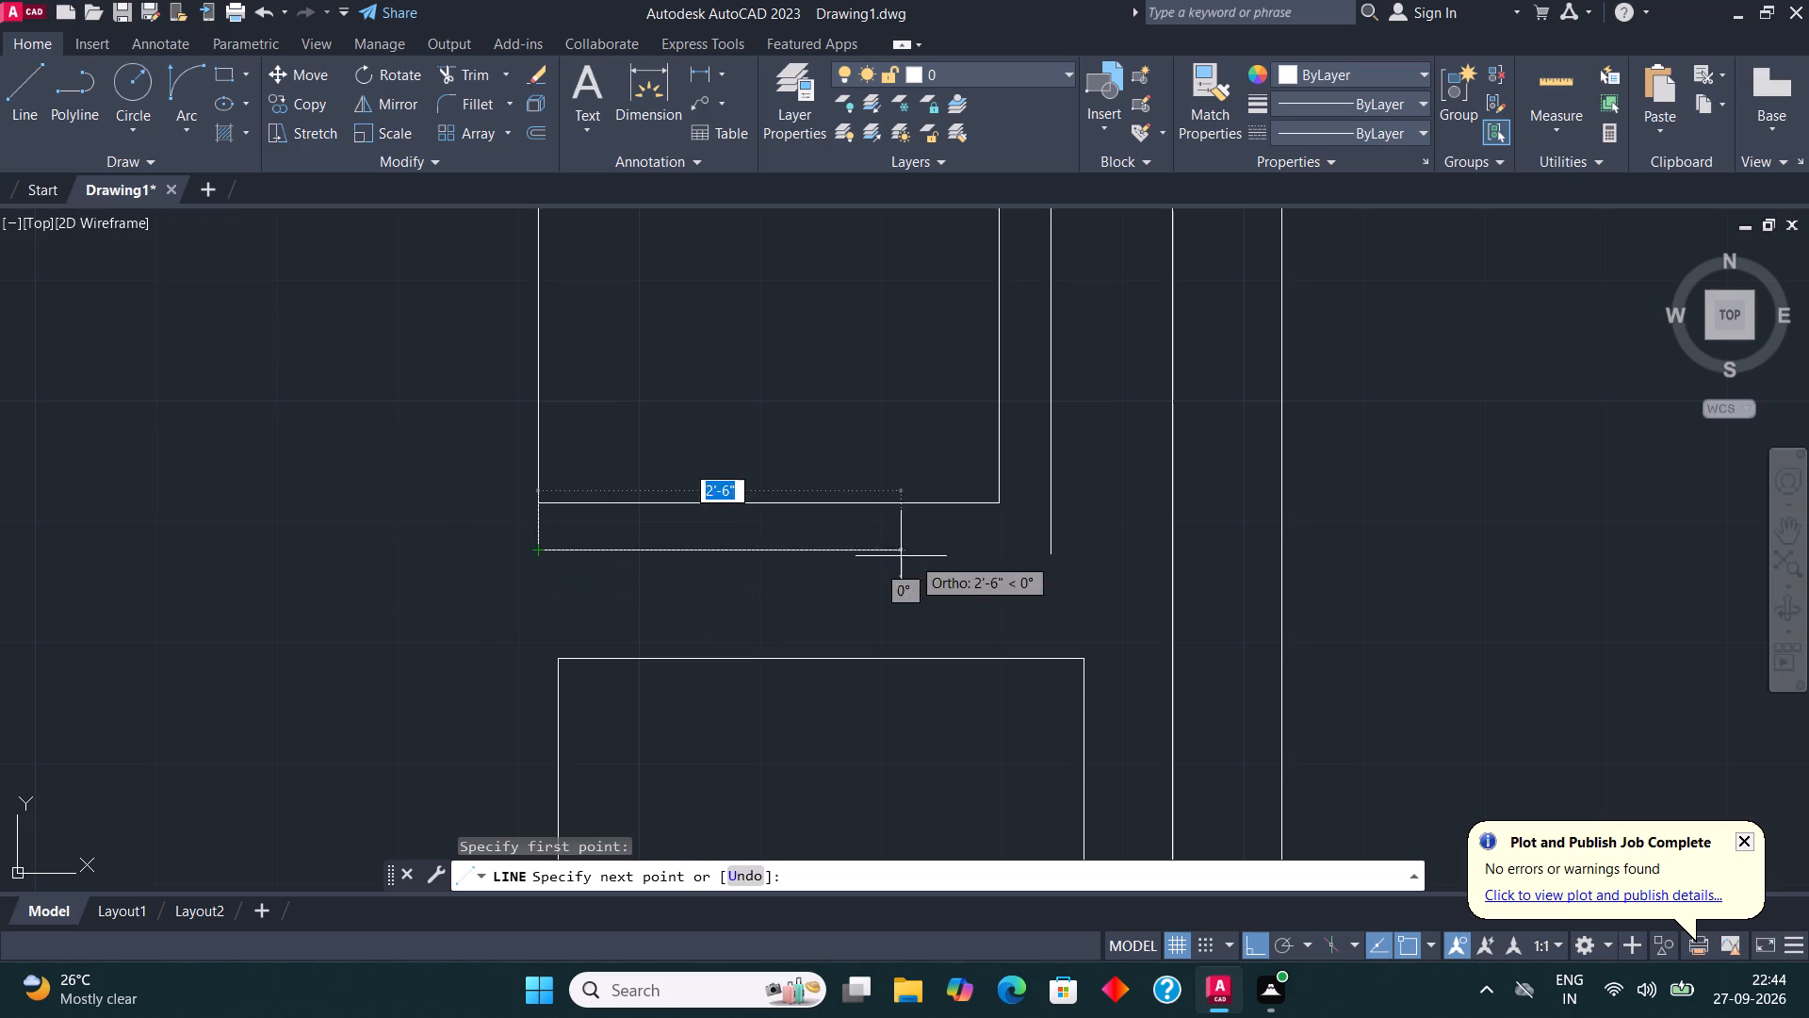
{"action": "left_click", "coordinate": [1091, 549]}
{"action": "key", "text": "Delete"}
{"action": "left_click", "coordinate": [462, 69]}
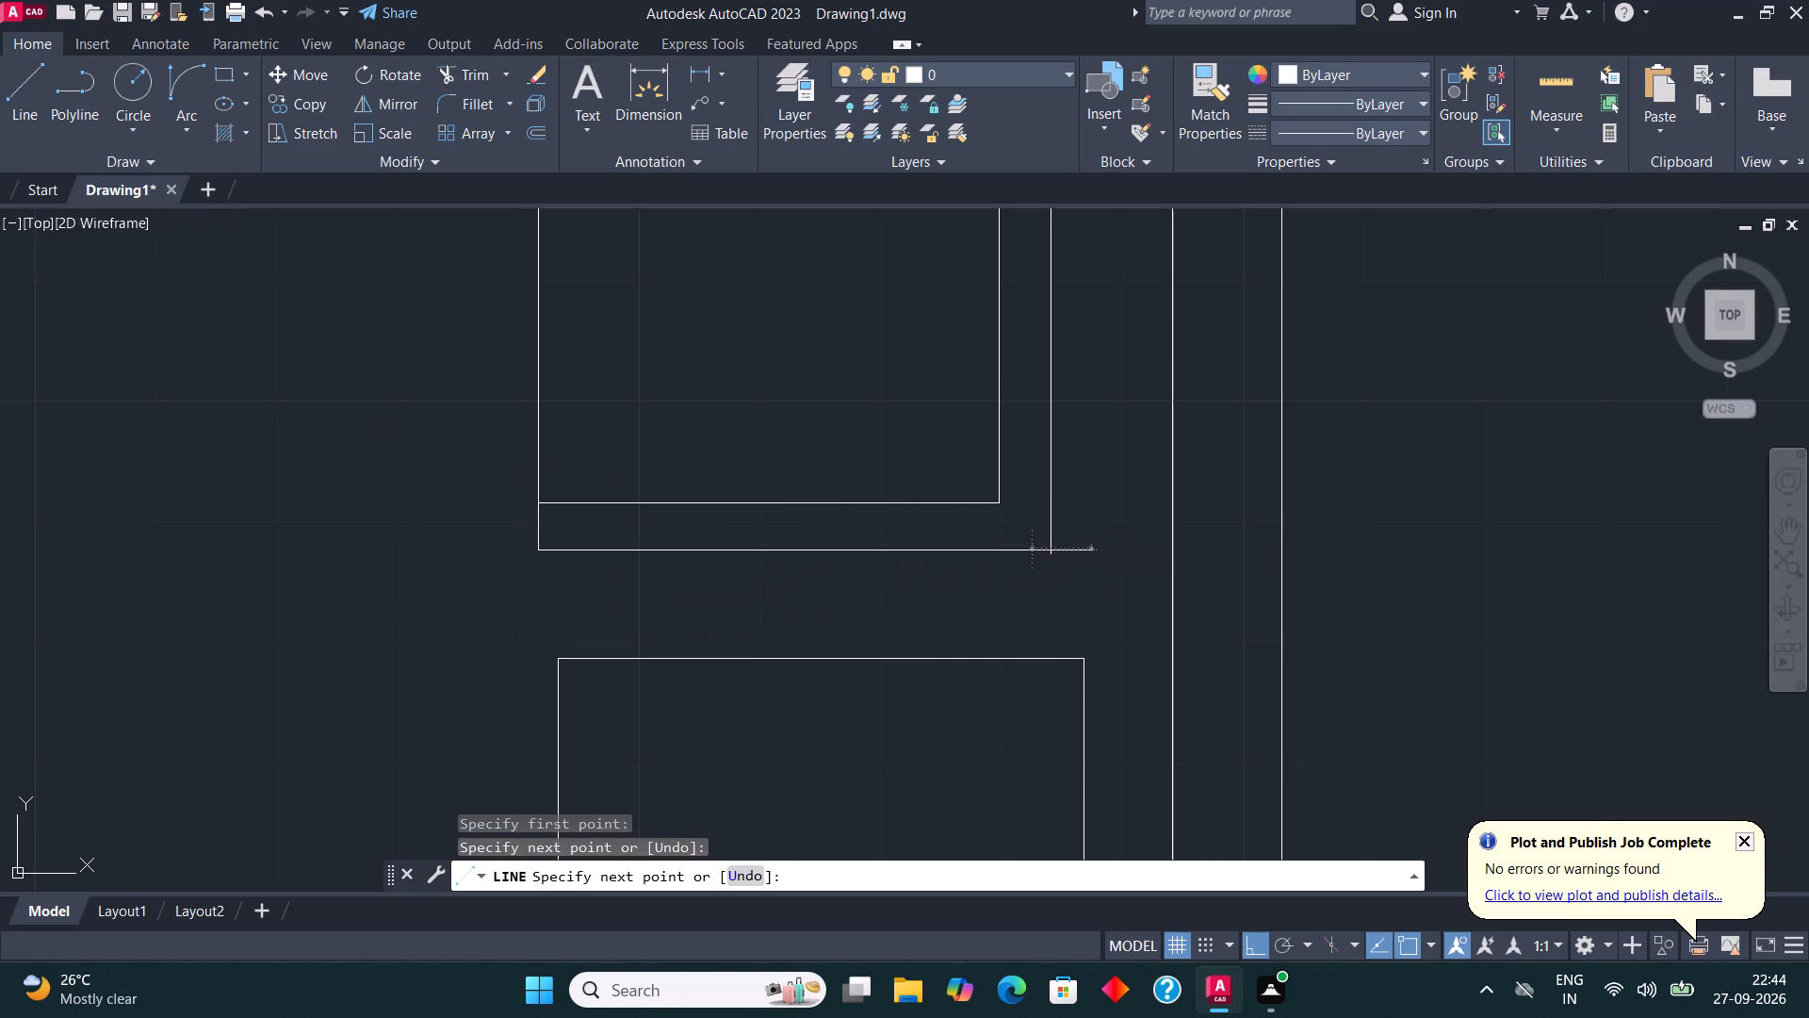
{"action": "key", "text": "Escape"}
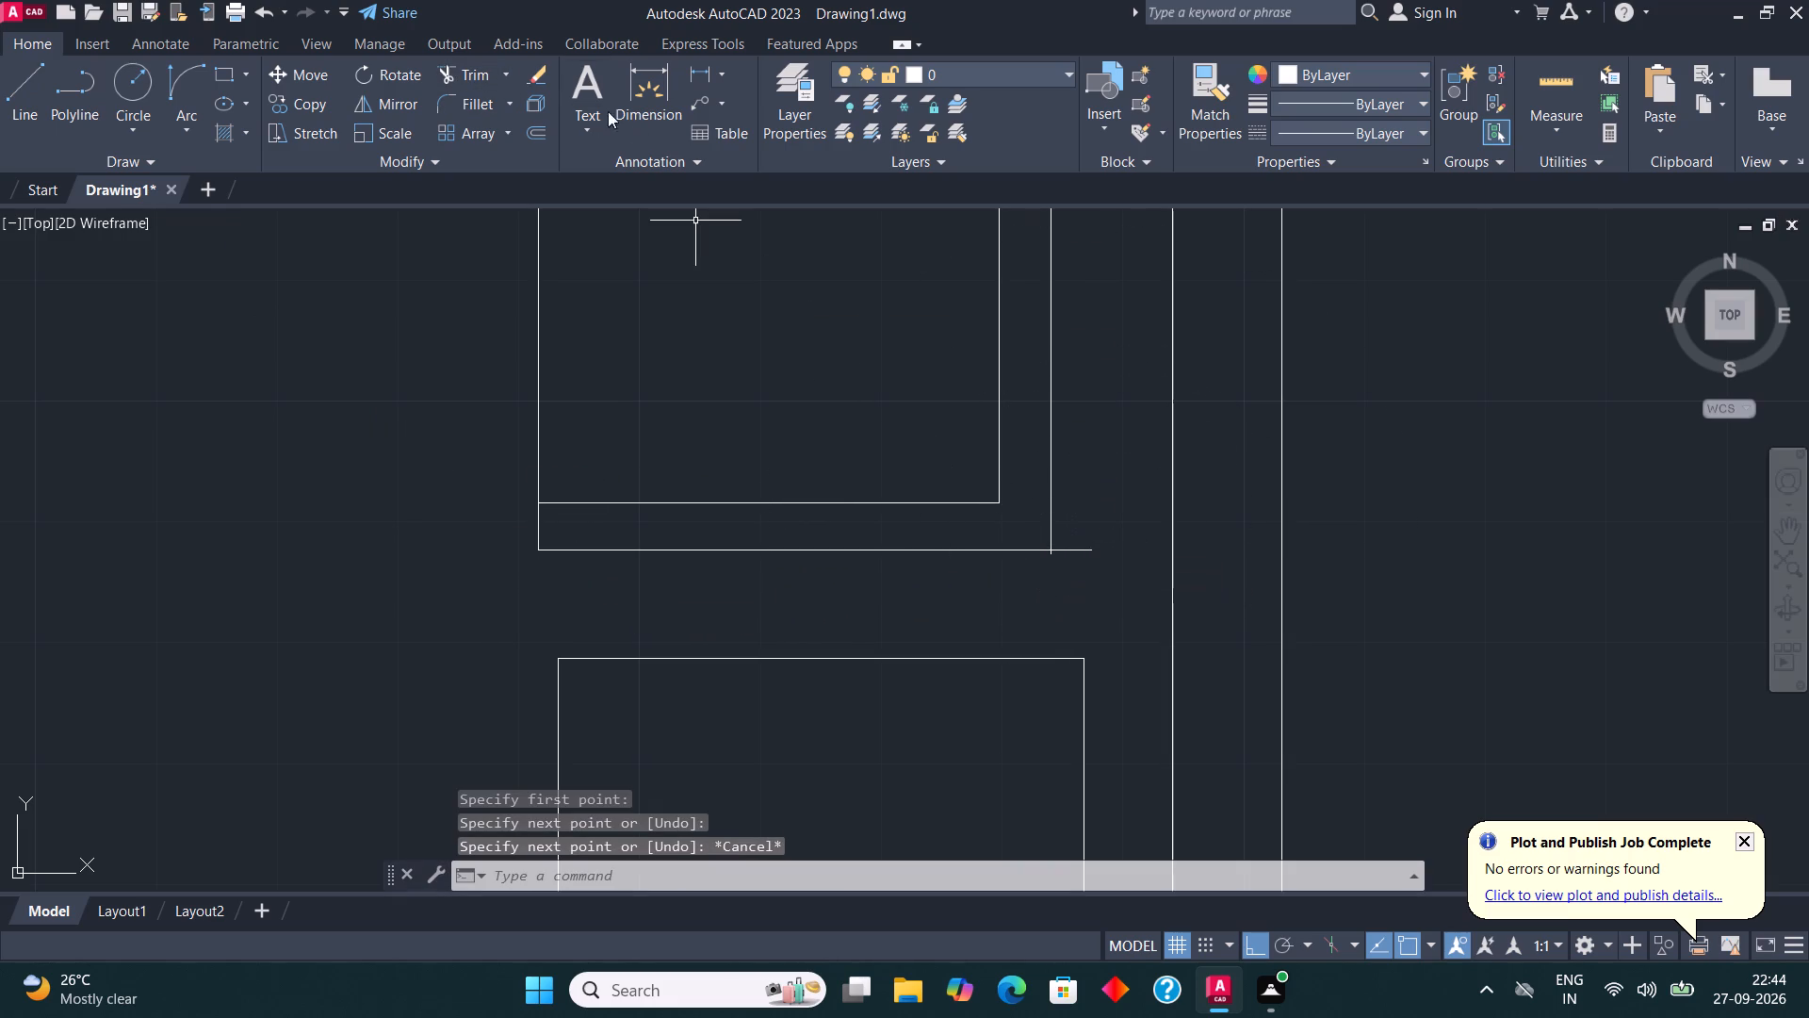
Trim the overhanging line ends at the lower corner of the sofa's backrest and armrest.
{"action": "left_click", "coordinate": [470, 71]}
{"action": "scroll", "coordinate": [1060, 552], "scroll_direction": "up", "scroll_amount": 2}
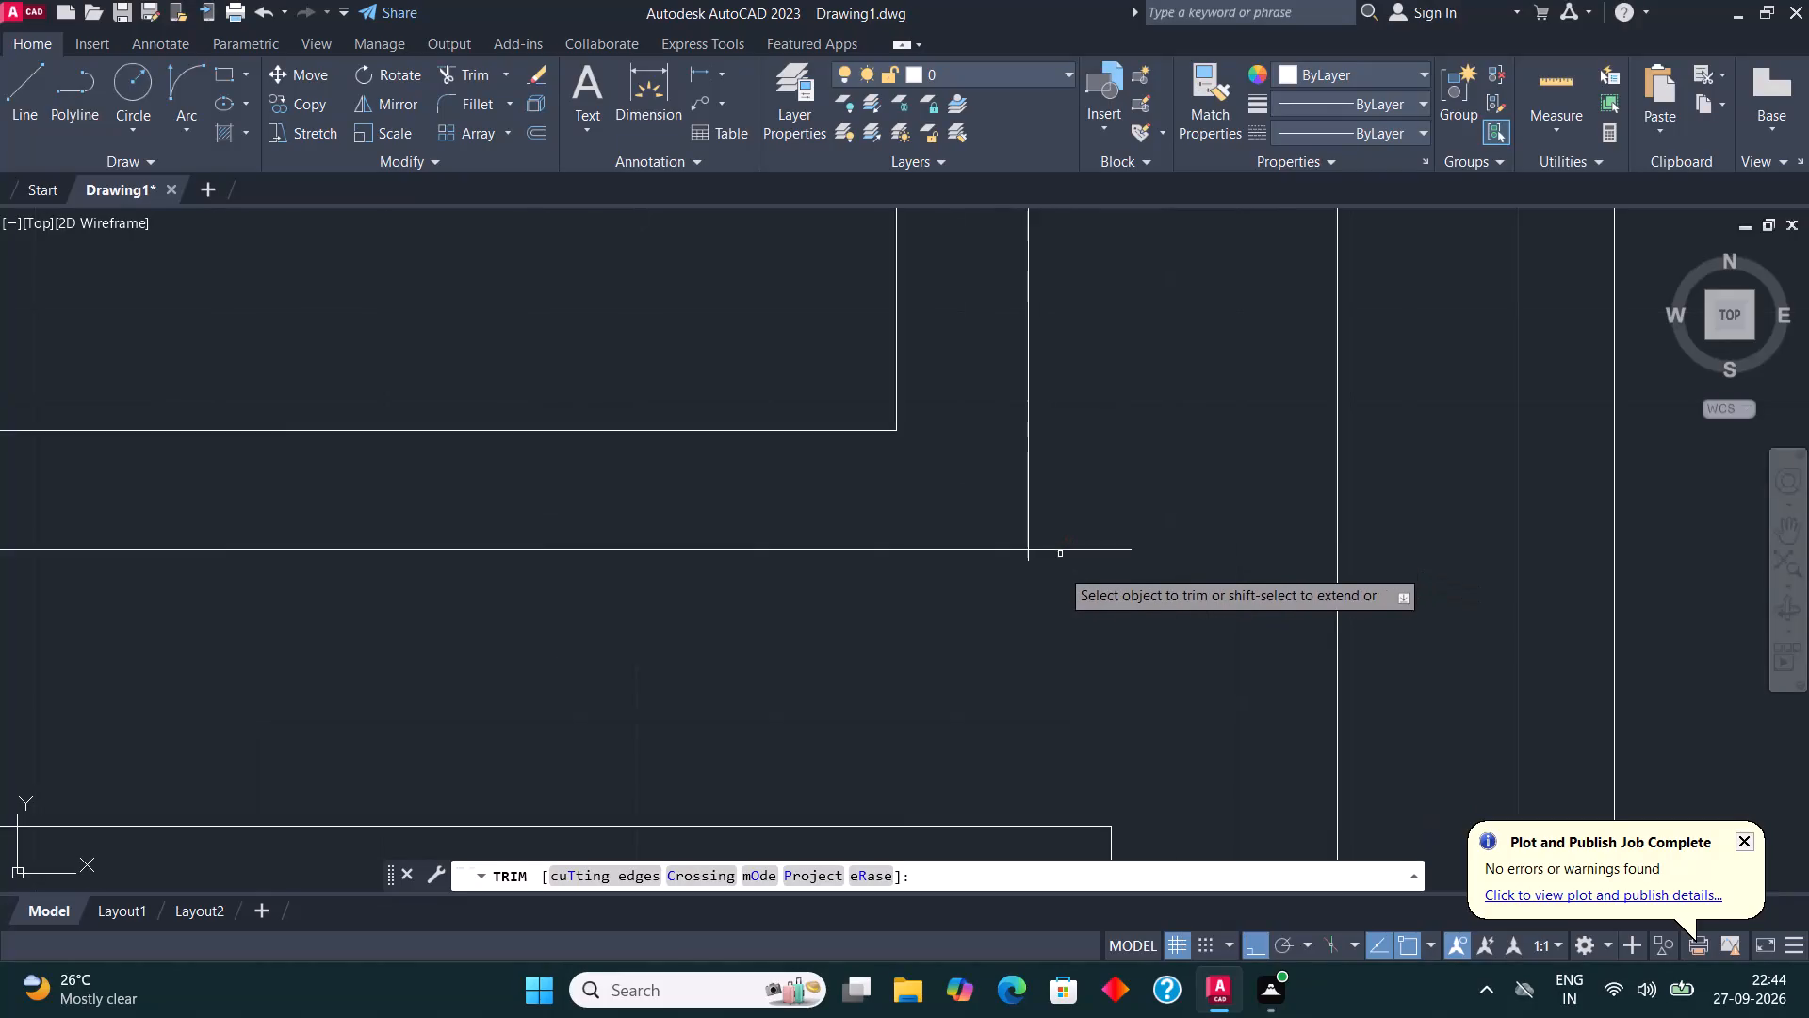
{"action": "left_click", "coordinate": [1059, 532]}
{"action": "left_click", "coordinate": [1026, 578]}
{"action": "left_click", "coordinate": [1027, 562]}
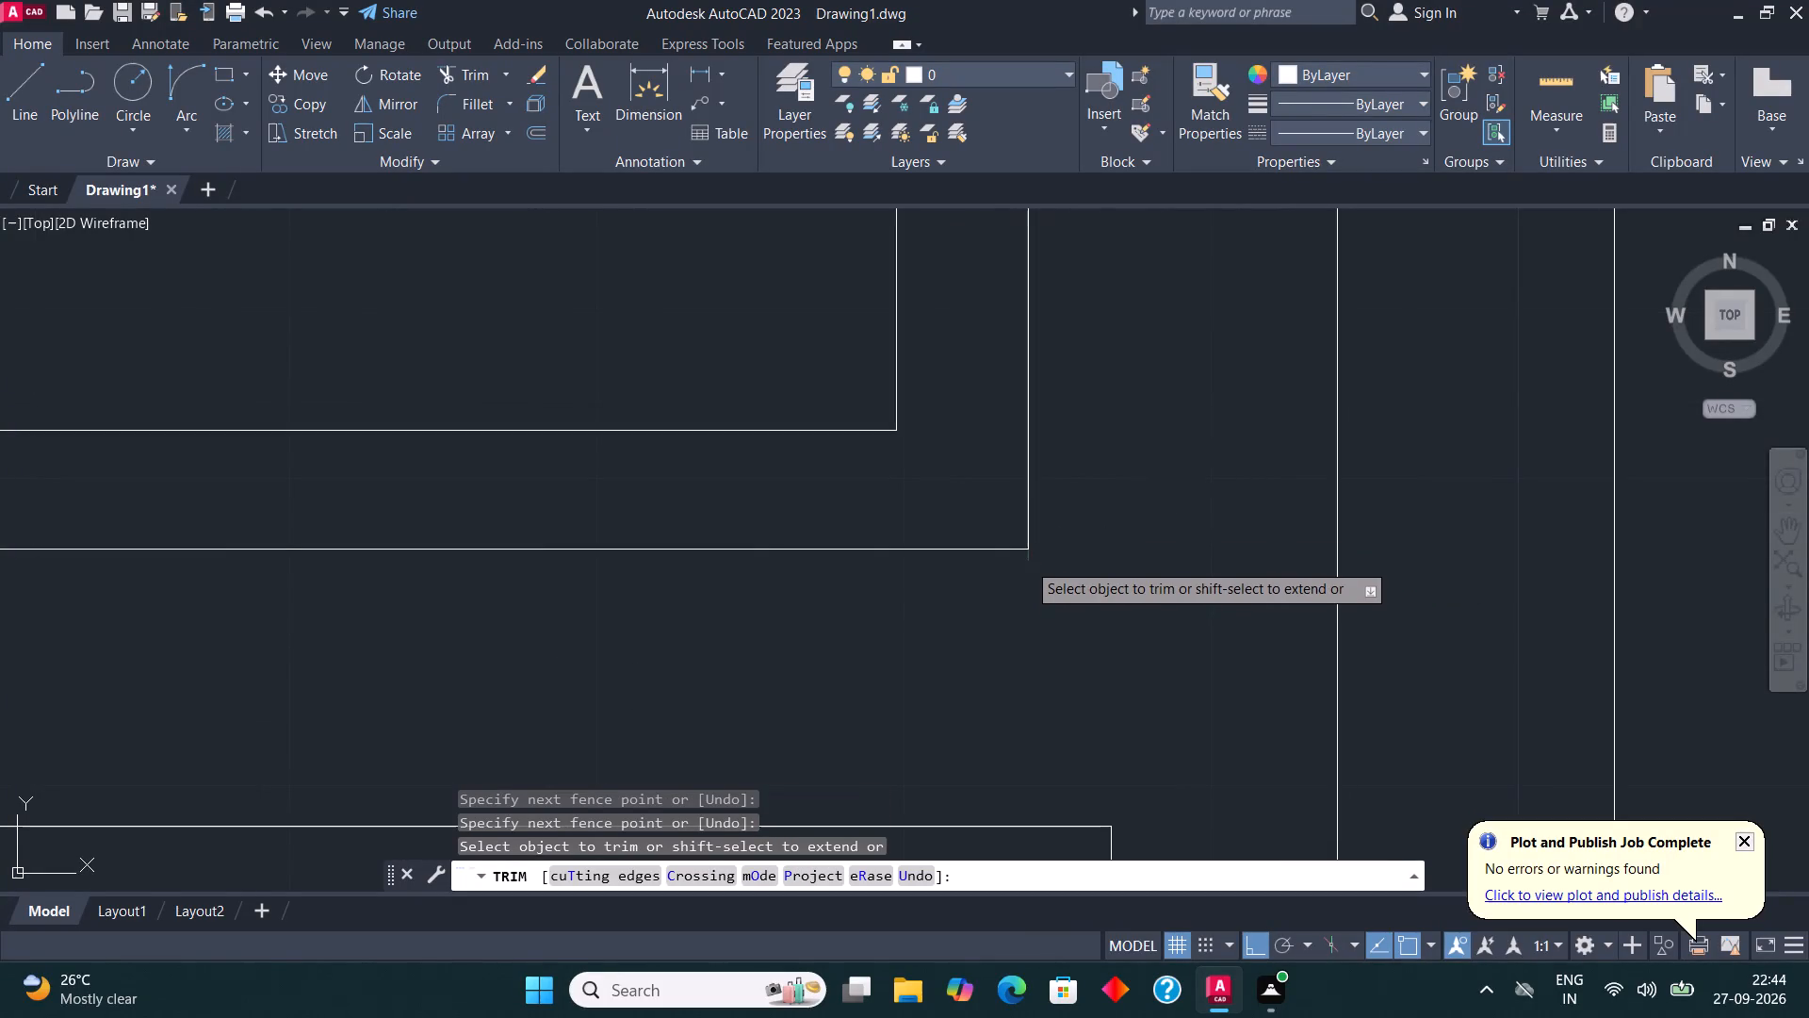
{"action": "key", "text": "Escape"}
Draw a horizontal seat division line across the lower part of the sofa, extending past its front edge.
{"action": "scroll", "coordinate": [1009, 626], "scroll_direction": "down", "scroll_amount": 3}
{"action": "left_click", "coordinate": [41, 103]}
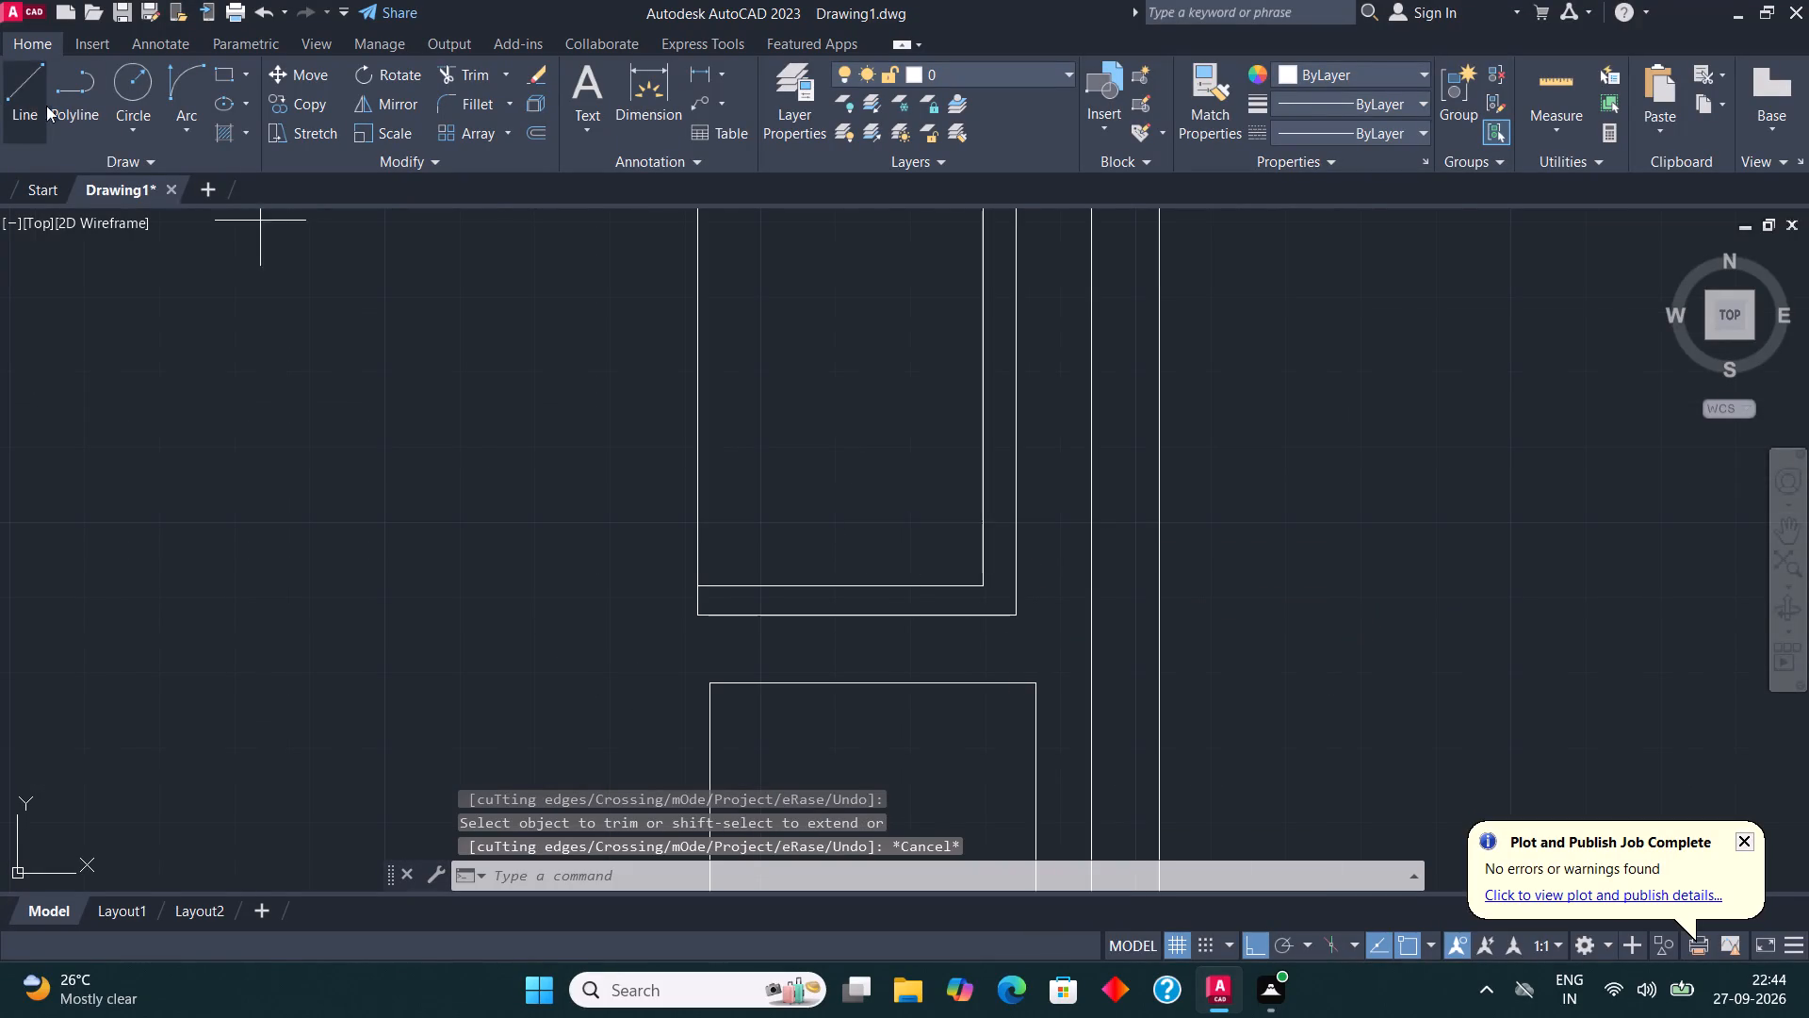
{"action": "scroll", "coordinate": [576, 335], "scroll_direction": "down", "scroll_amount": 2}
{"action": "left_click", "coordinate": [745, 344]}
{"action": "left_click", "coordinate": [561, 334]}
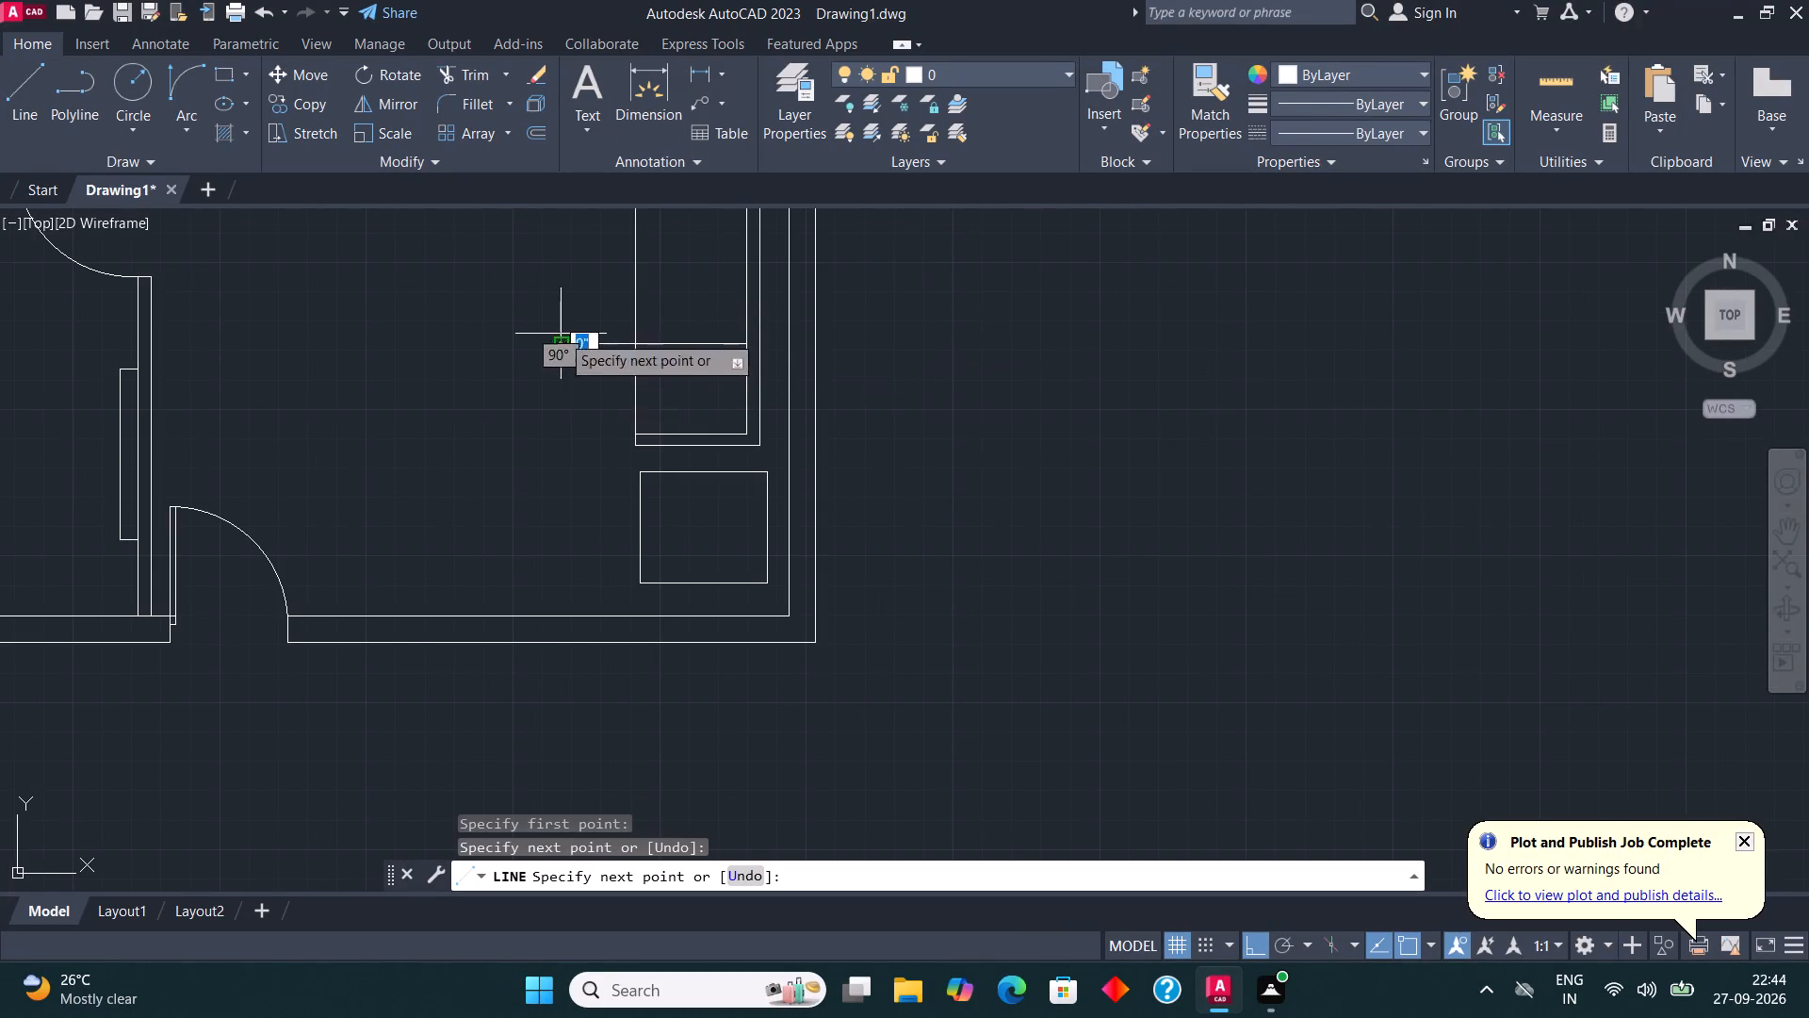
{"action": "scroll", "coordinate": [577, 450], "scroll_direction": "down", "scroll_amount": 2}
{"action": "scroll", "coordinate": [674, 348], "scroll_direction": "up", "scroll_amount": 2}
{"action": "key", "text": "Escape"}
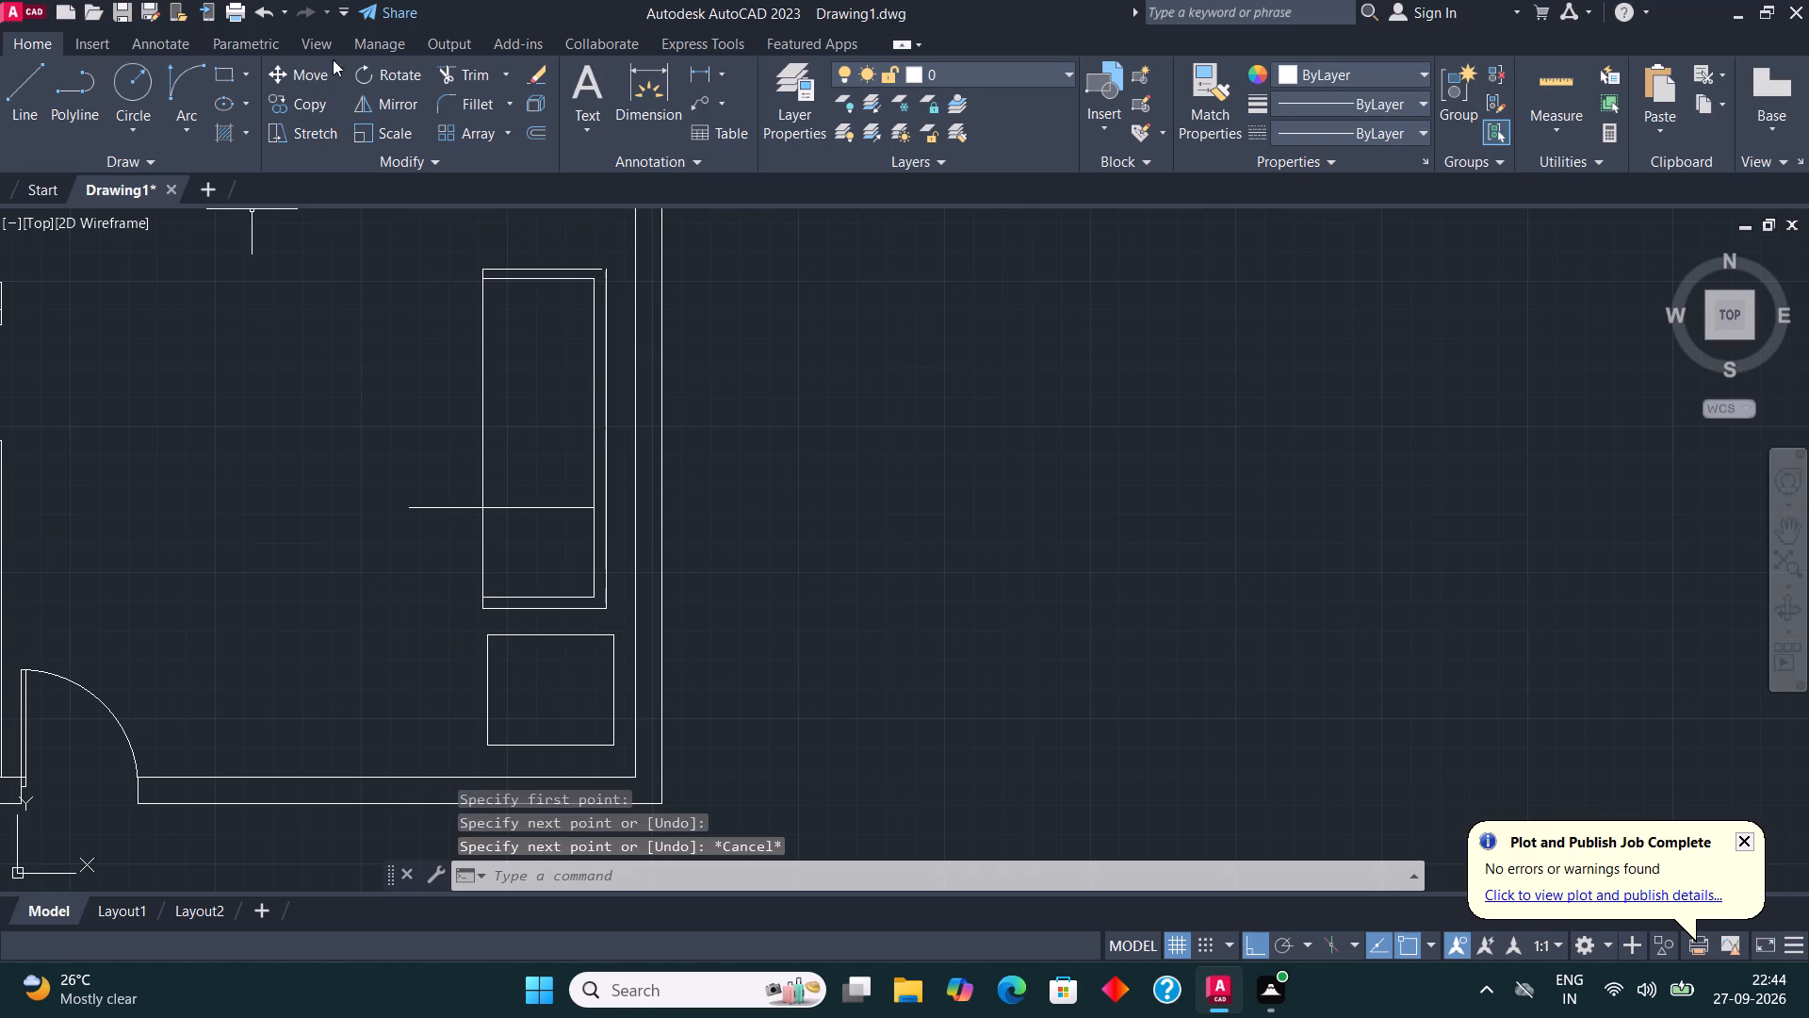
Trim the part of the seat division line that projects beyond the sofa's front edge.
{"action": "left_click", "coordinate": [457, 71]}
{"action": "left_click_drag", "start_coordinate": [442, 467], "coordinate": [443, 479]}
{"action": "left_click", "coordinate": [442, 540]}
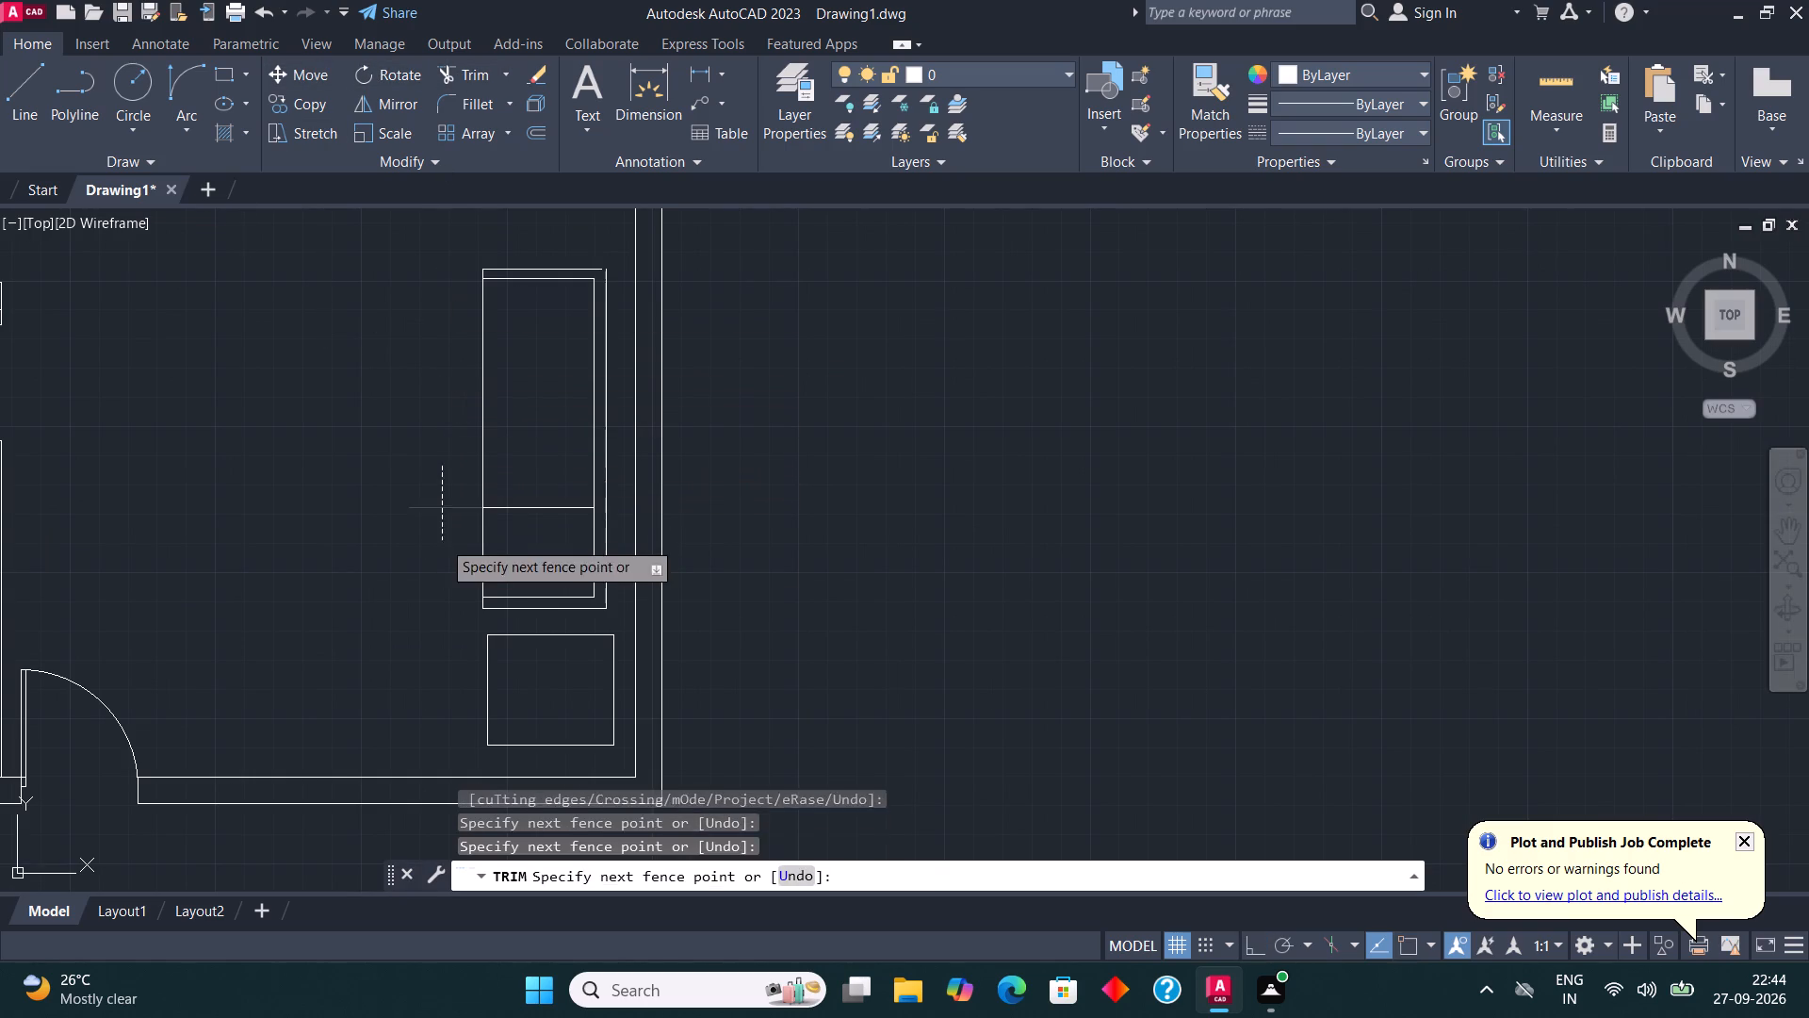
{"action": "key", "text": "Escape"}
Copy the seat division line straight up the sofa to divide it into three seats.
{"action": "left_click", "coordinate": [521, 508]}
{"action": "left_click", "coordinate": [297, 103]}
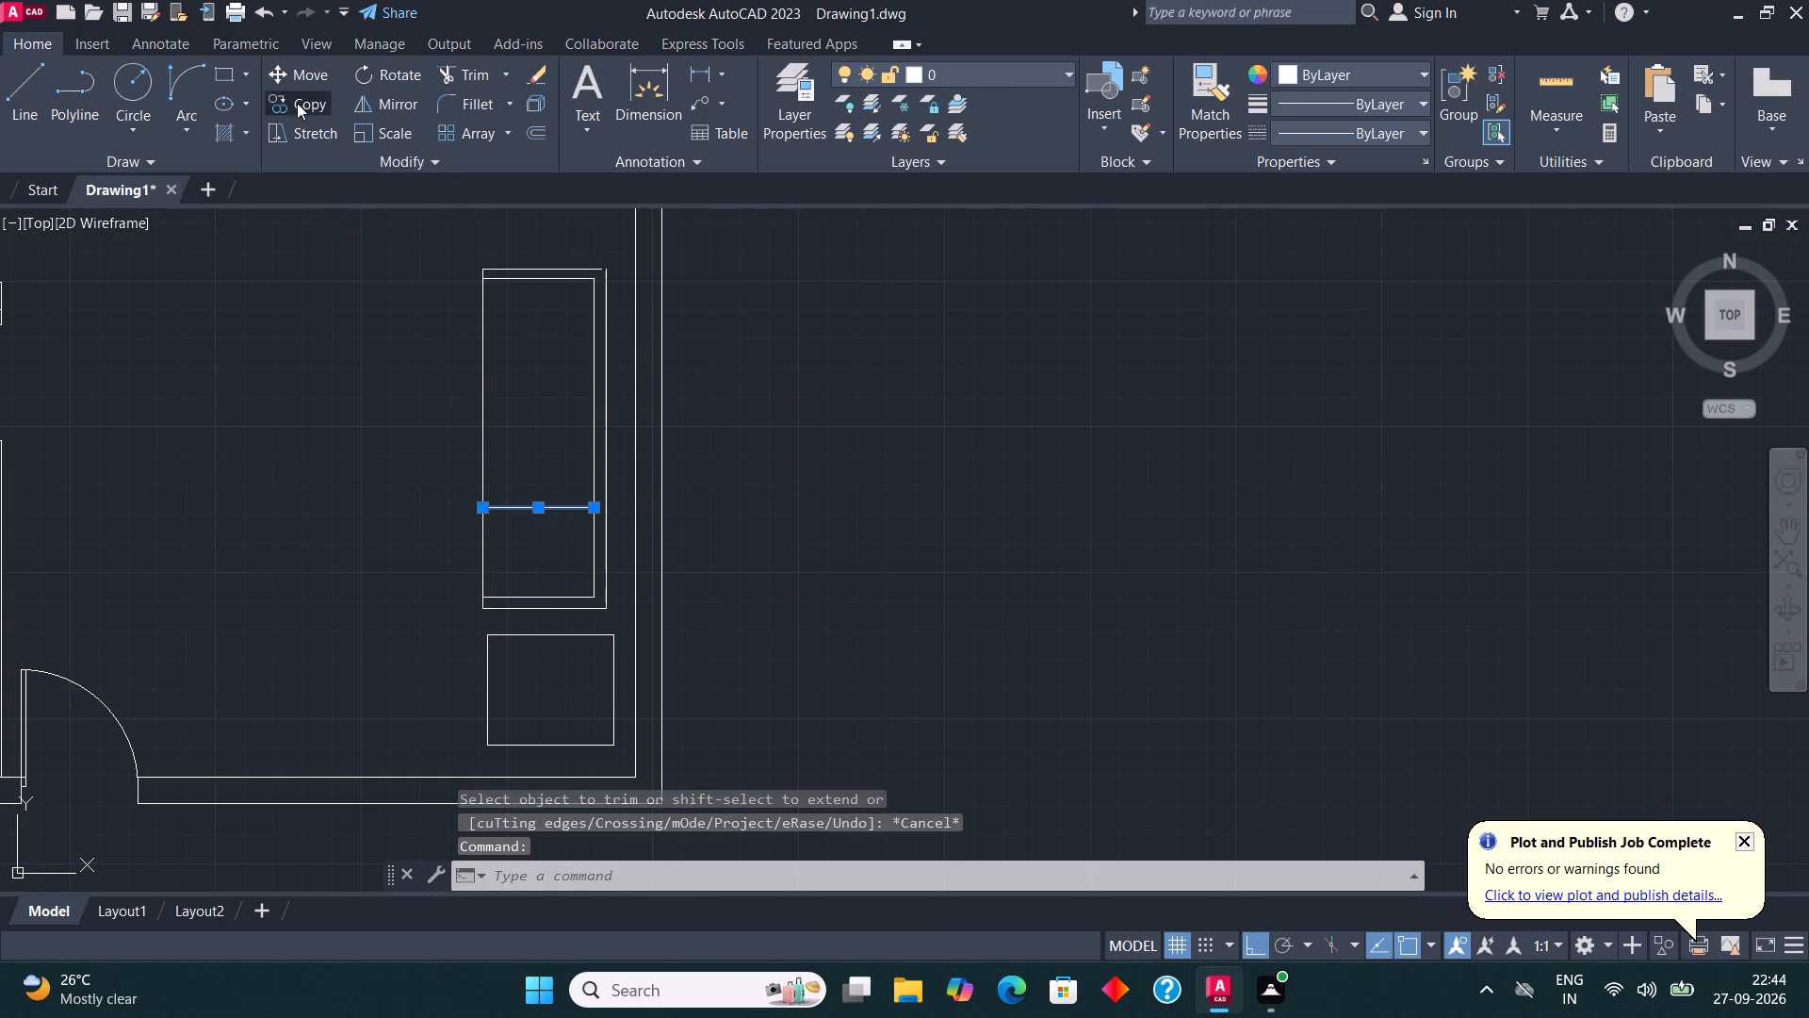
{"action": "left_click", "coordinate": [540, 508]}
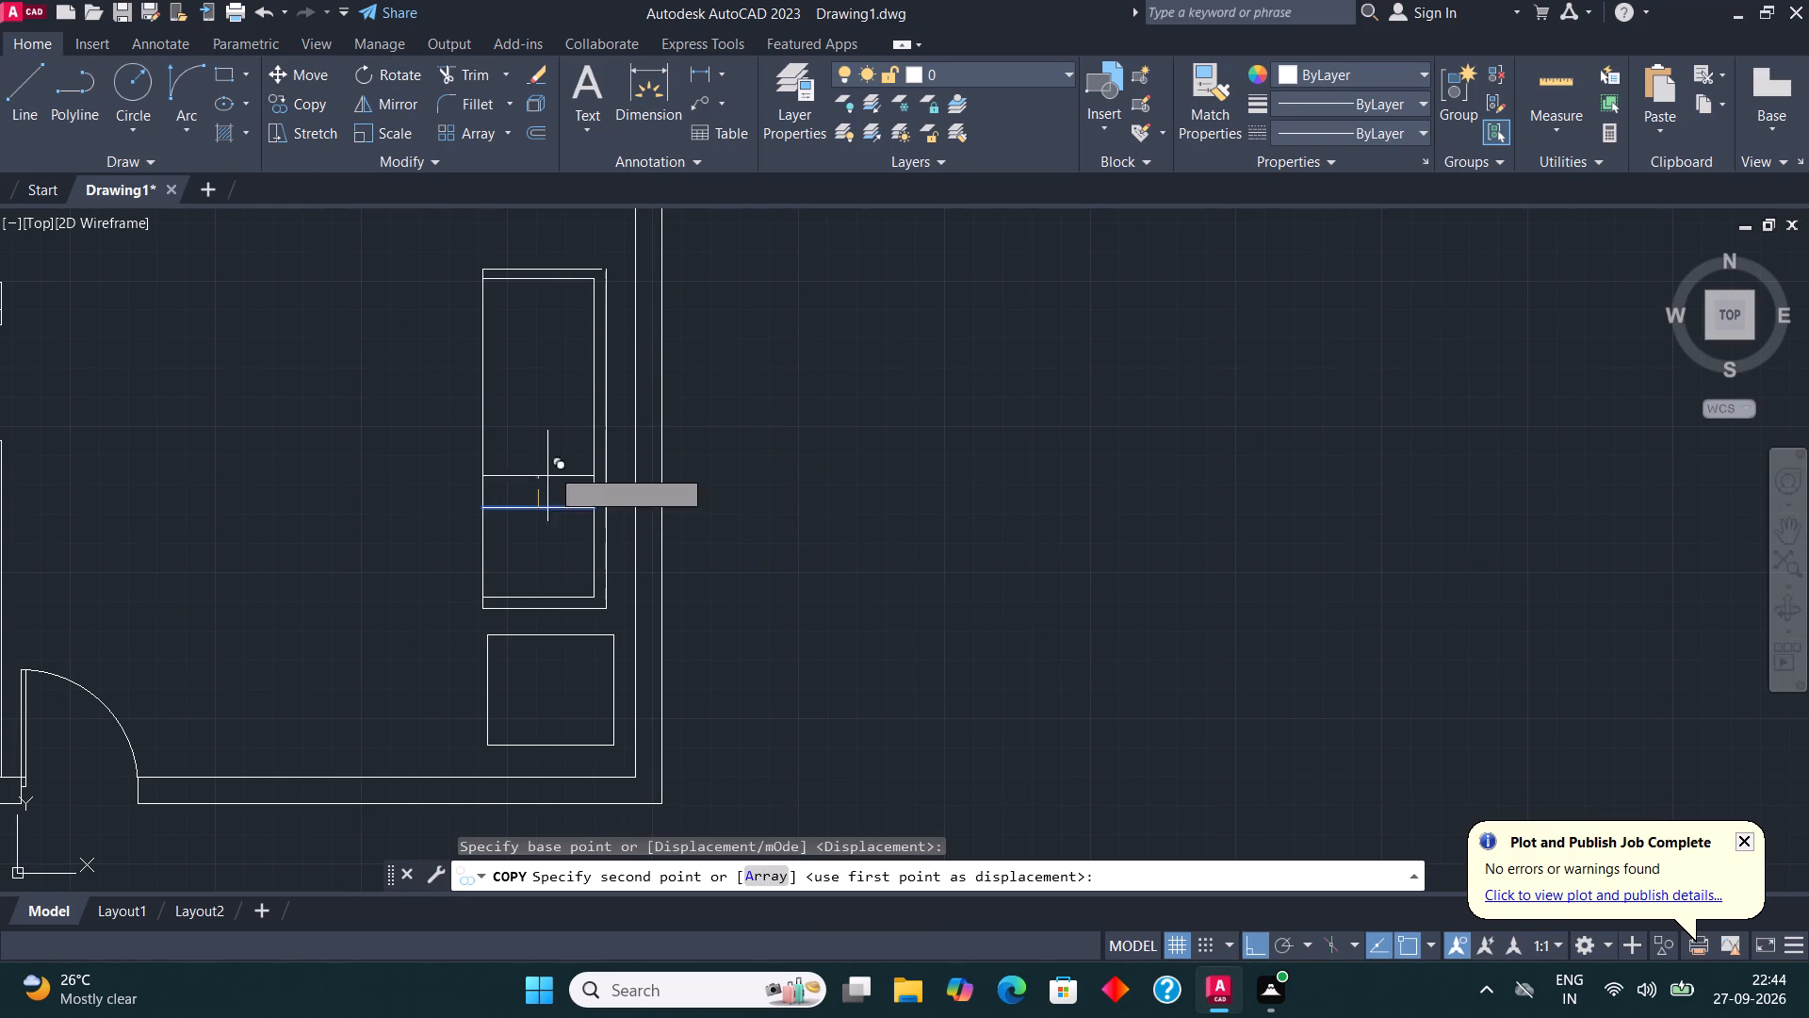
{"action": "left_click", "coordinate": [557, 409]}
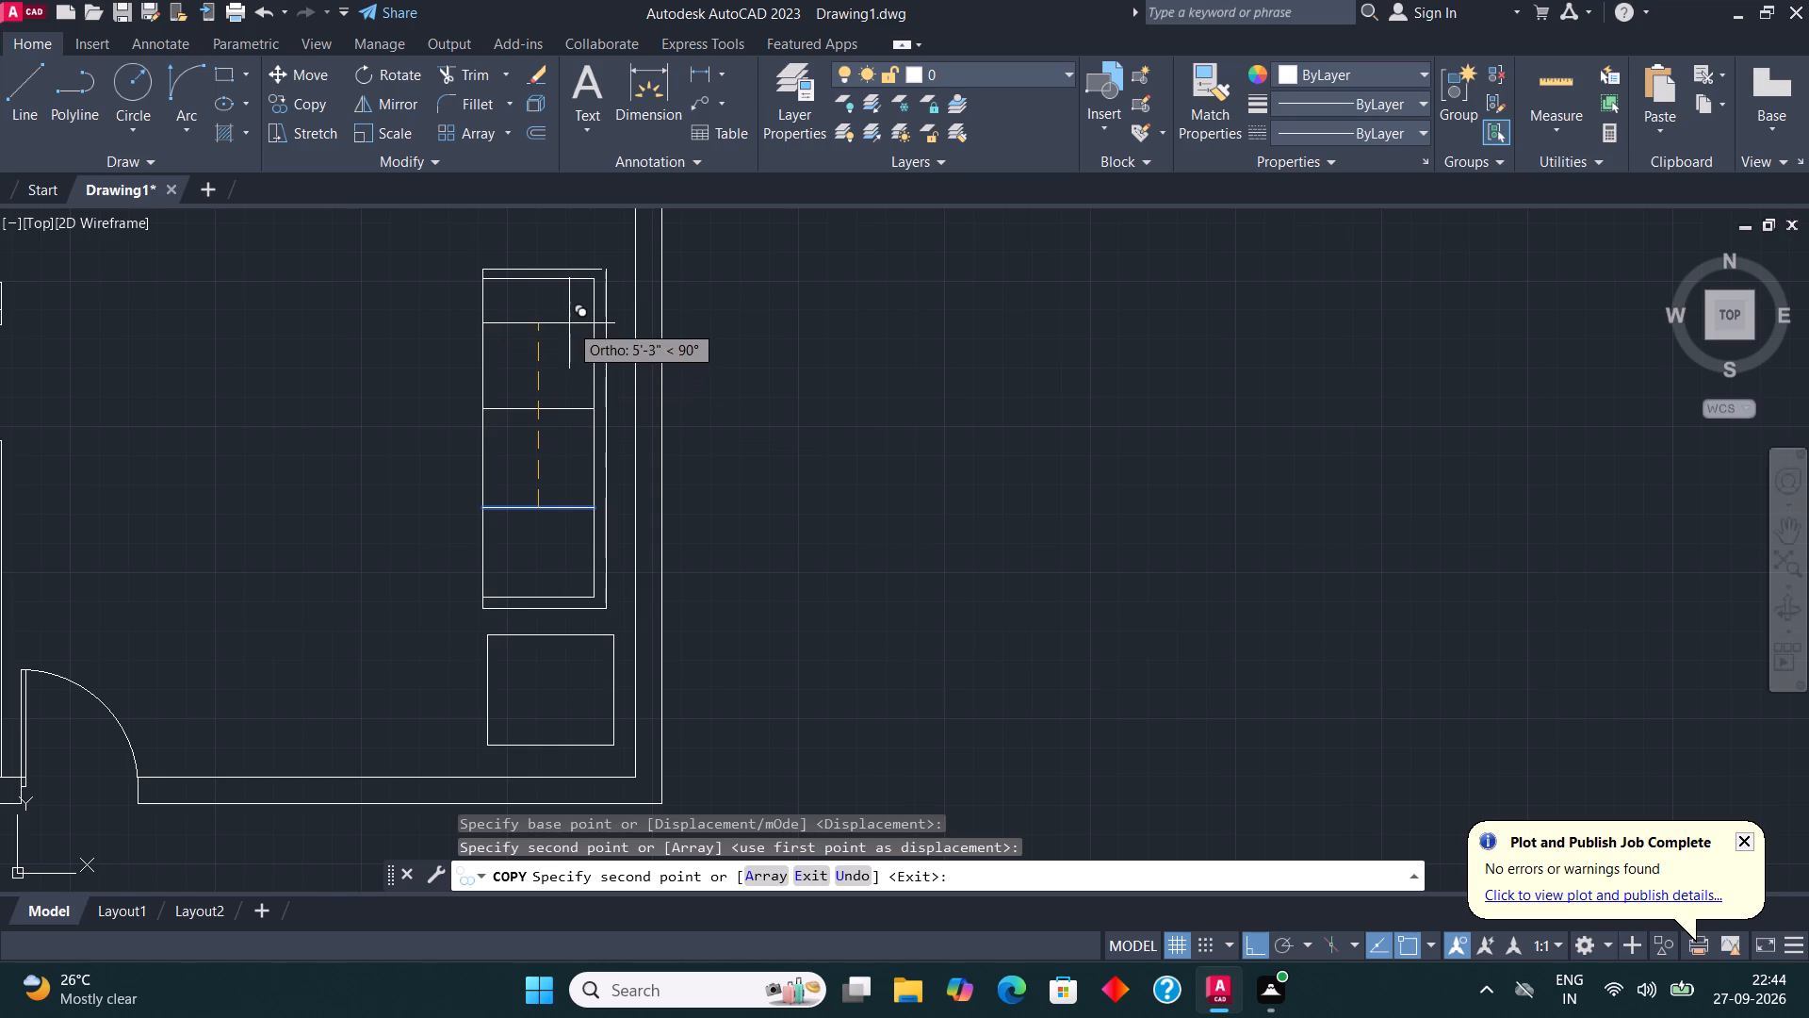
{"action": "key", "text": "Escape"}
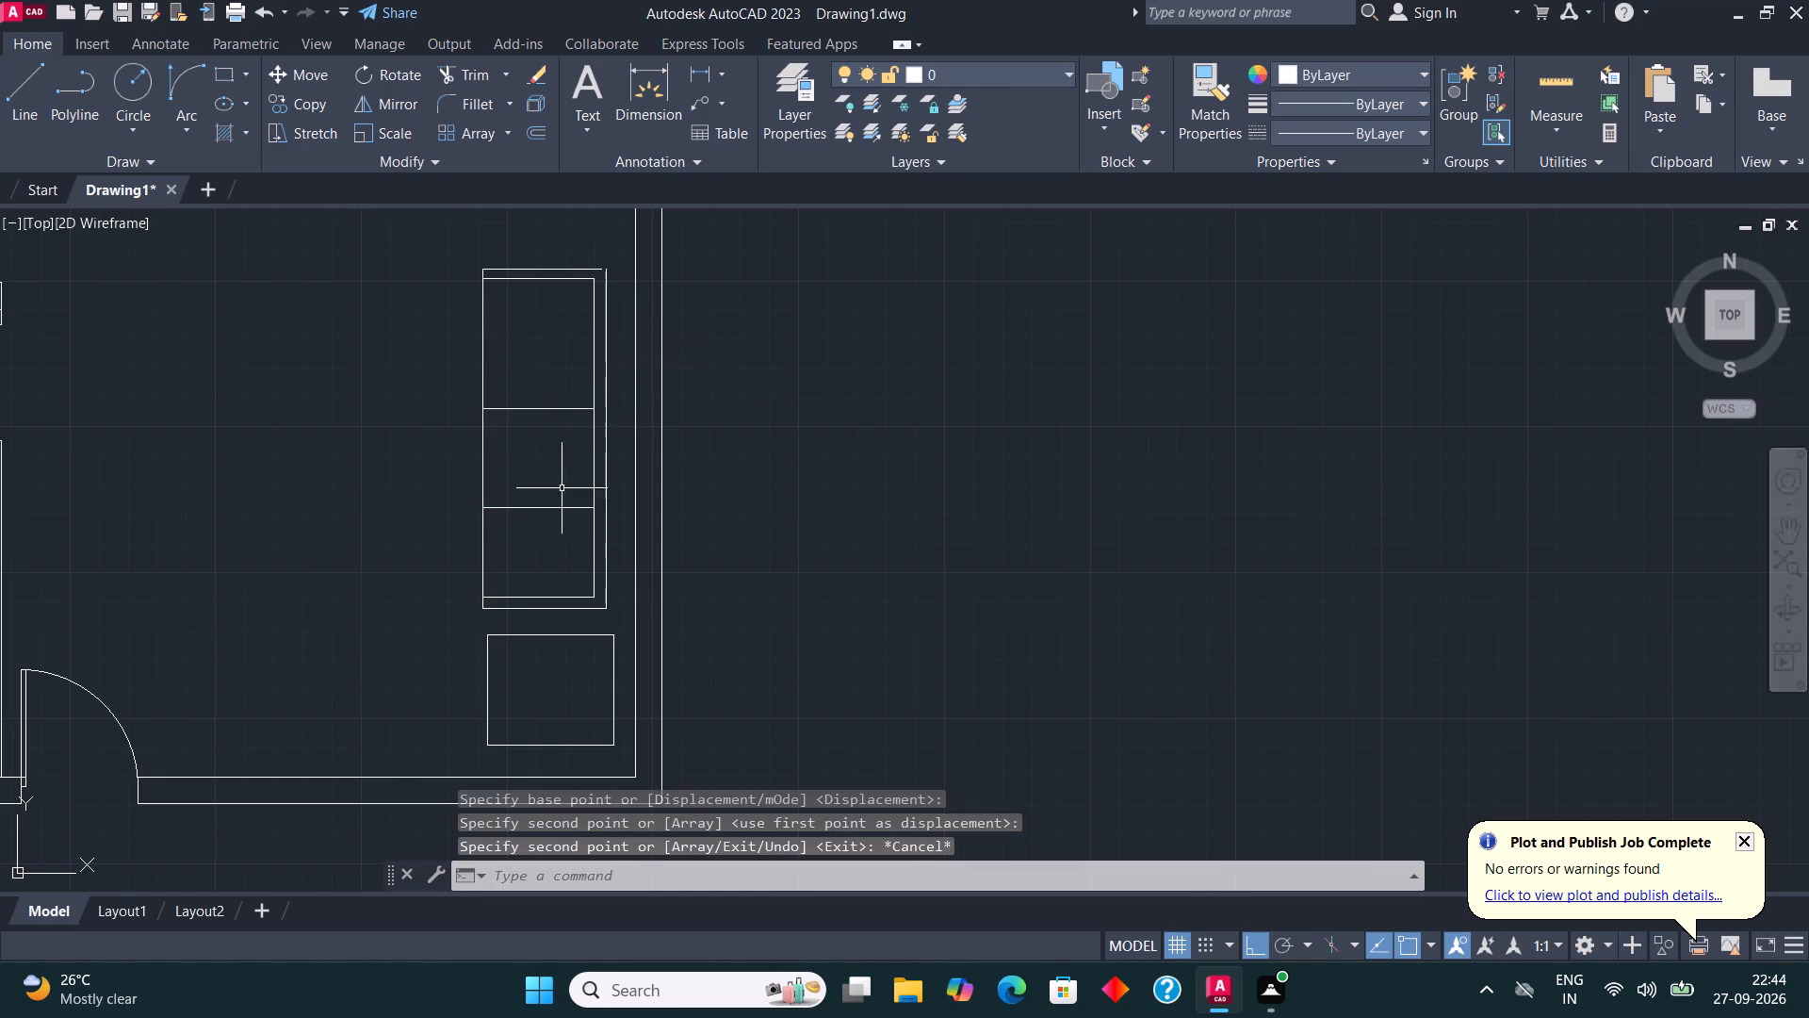
Move the three-seat sofa's upper seat division line straight up by about 6".
{"action": "left_click", "coordinate": [558, 417]}
{"action": "left_click", "coordinate": [538, 383]}
{"action": "left_click", "coordinate": [296, 62]}
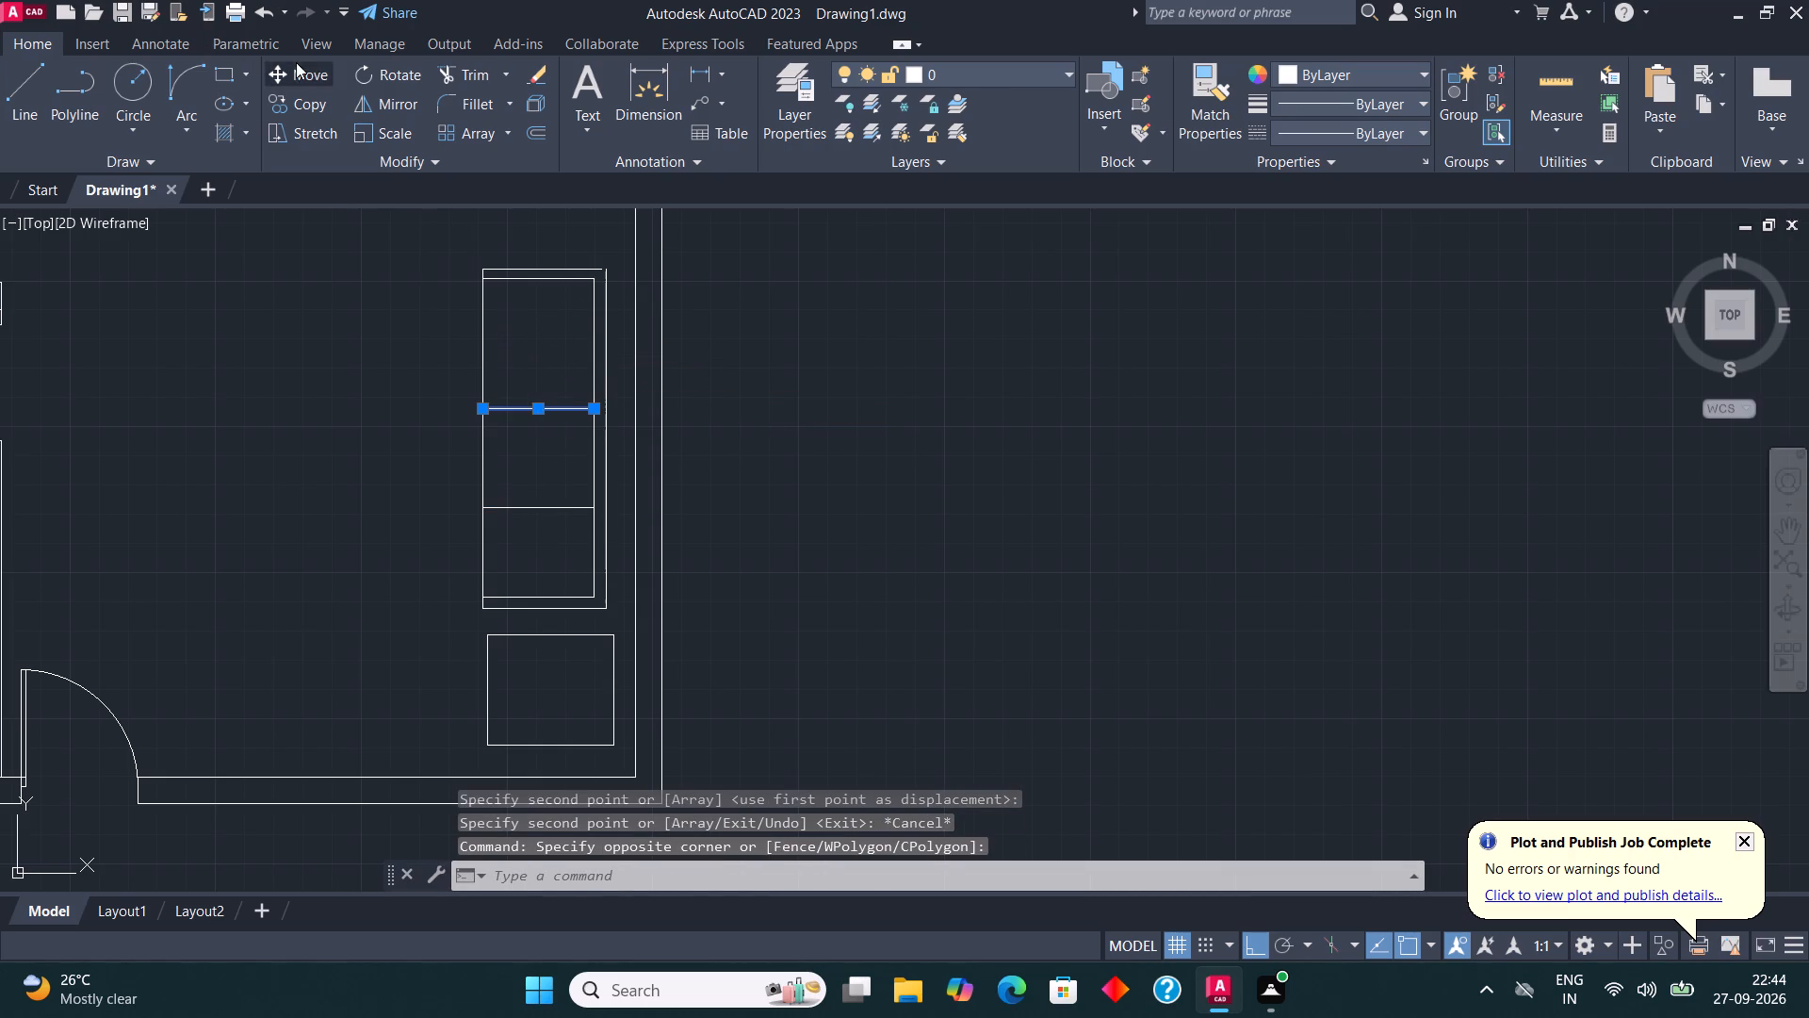
{"action": "left_click", "coordinate": [534, 412]}
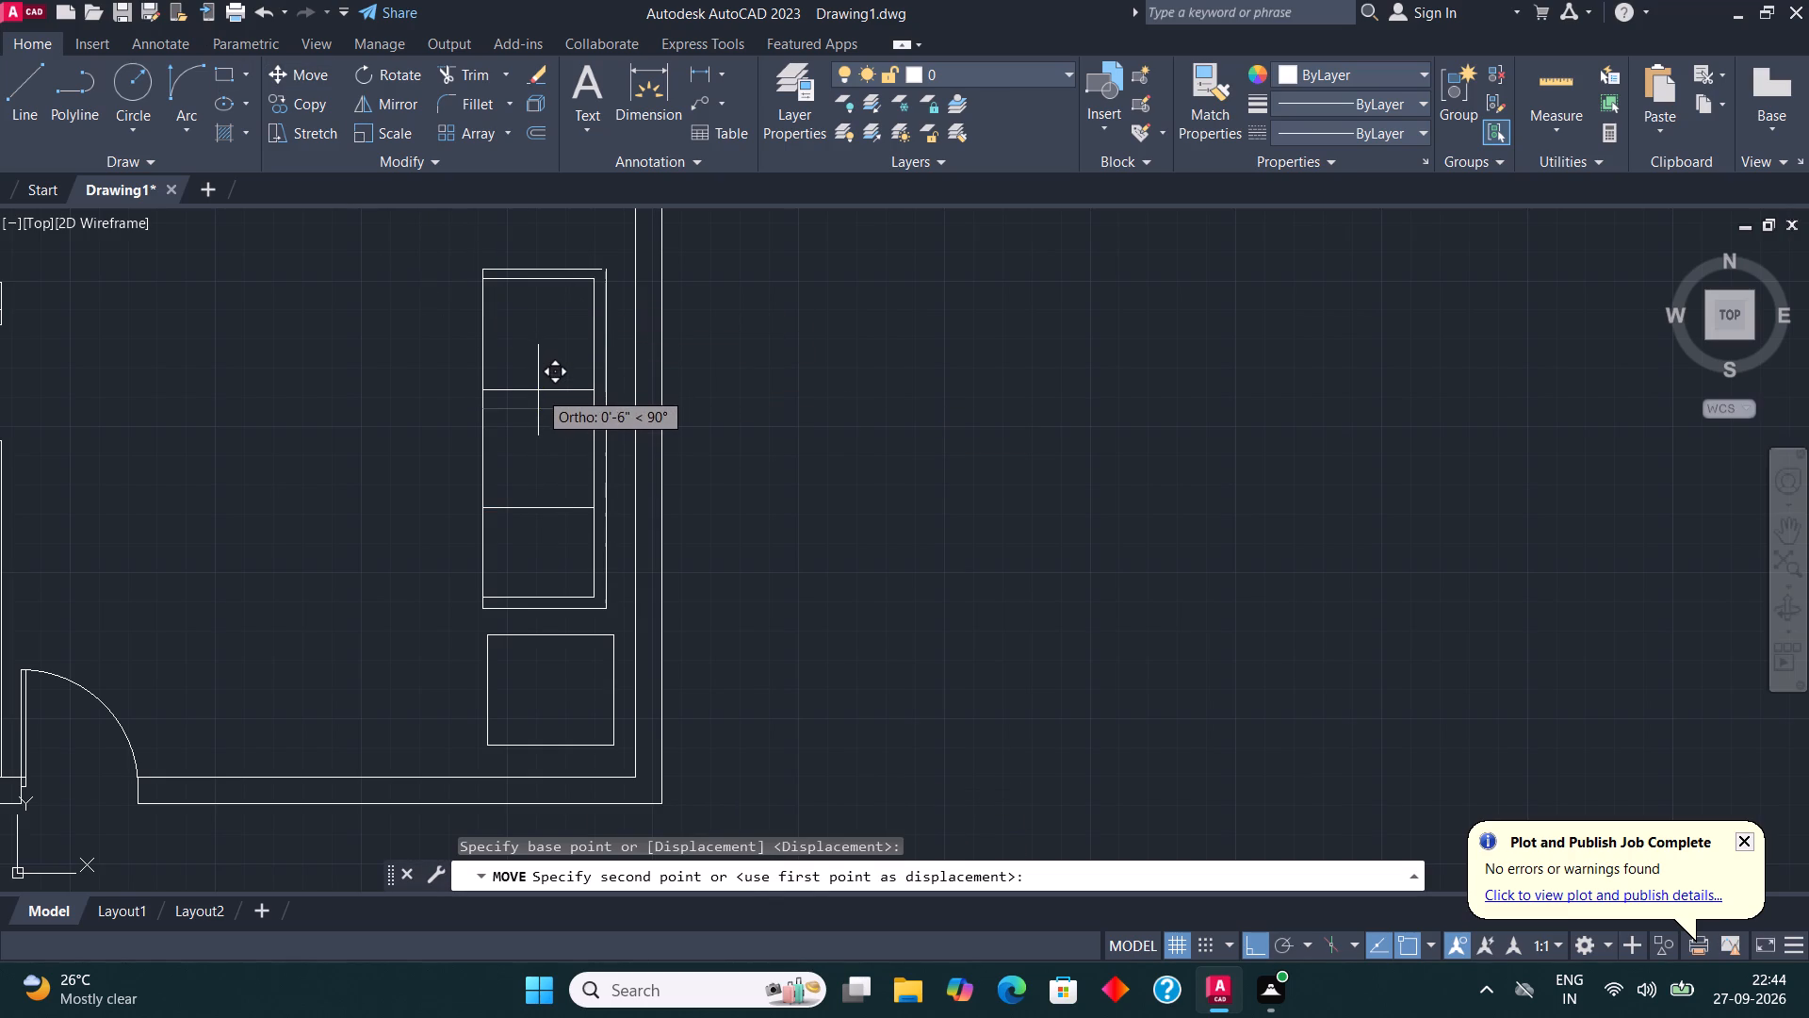
{"action": "left_click", "coordinate": [538, 390]}
Shift the three-seat sofa's lower seat division line slightly upward to even out the seats.
{"action": "left_click", "coordinate": [543, 512]}
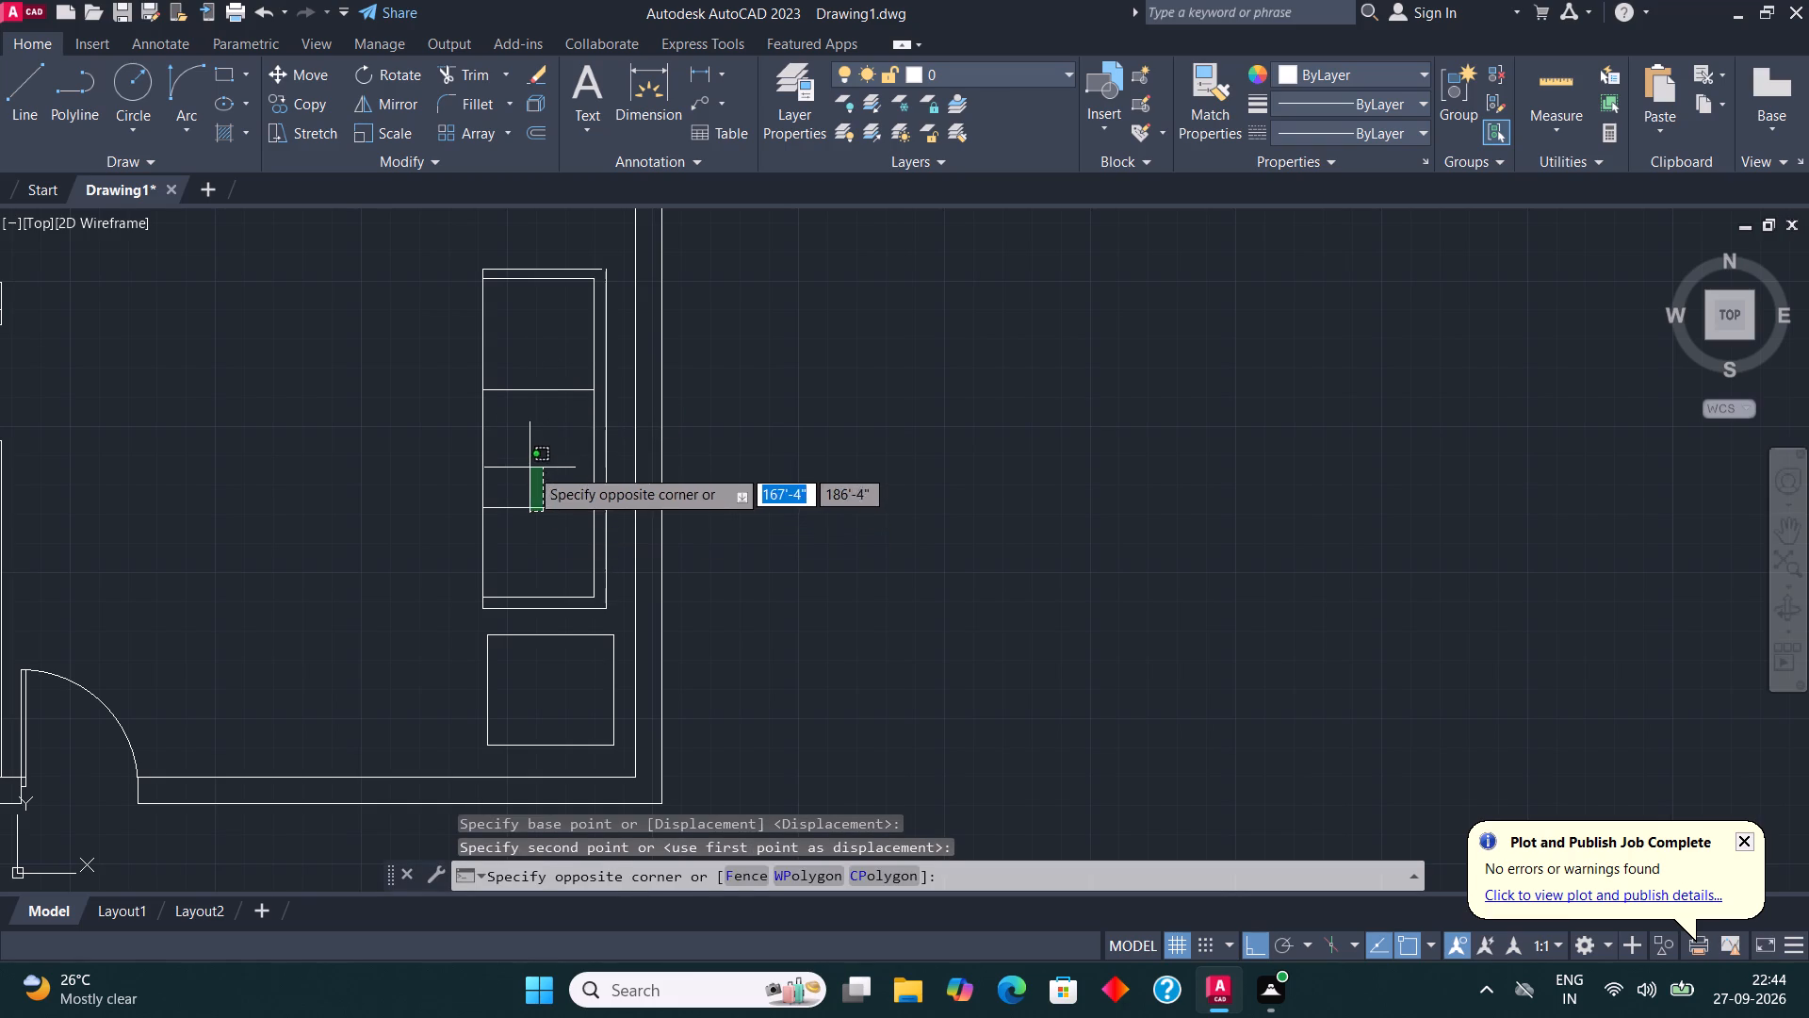
{"action": "left_click", "coordinate": [530, 468]}
{"action": "left_click", "coordinate": [540, 510]}
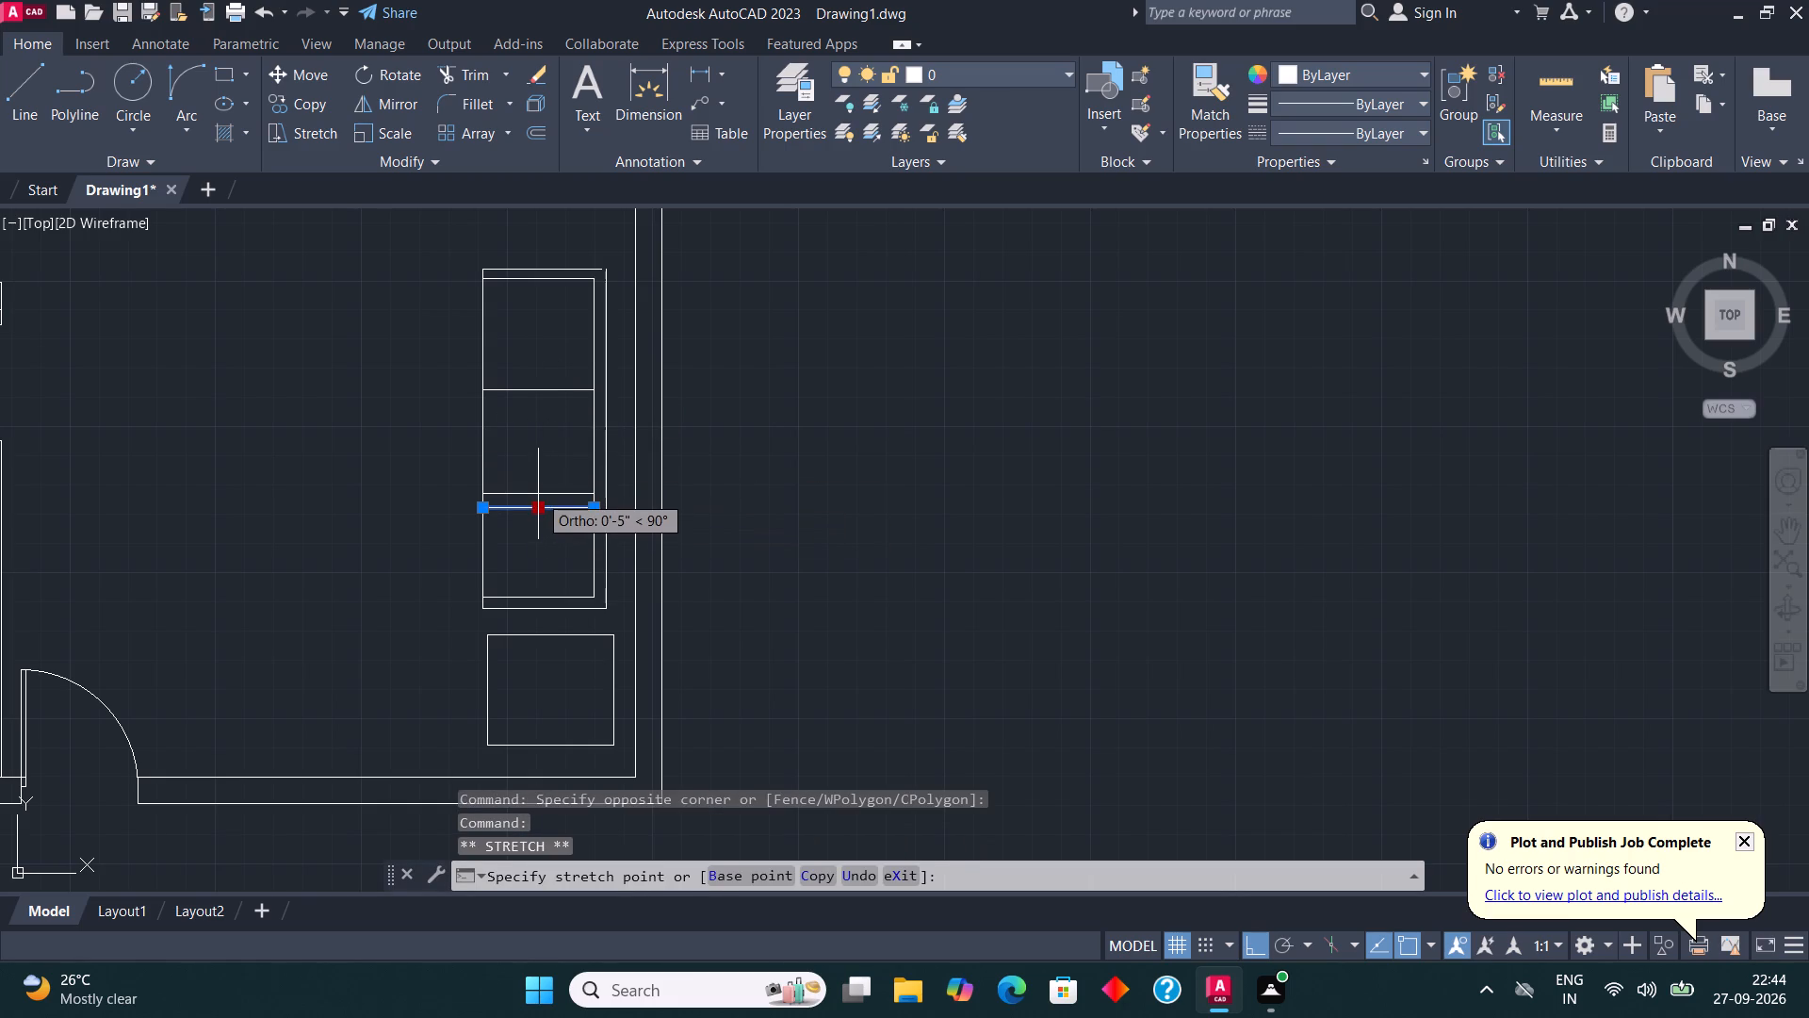
{"action": "left_click", "coordinate": [539, 499]}
{"action": "key", "text": "Escape"}
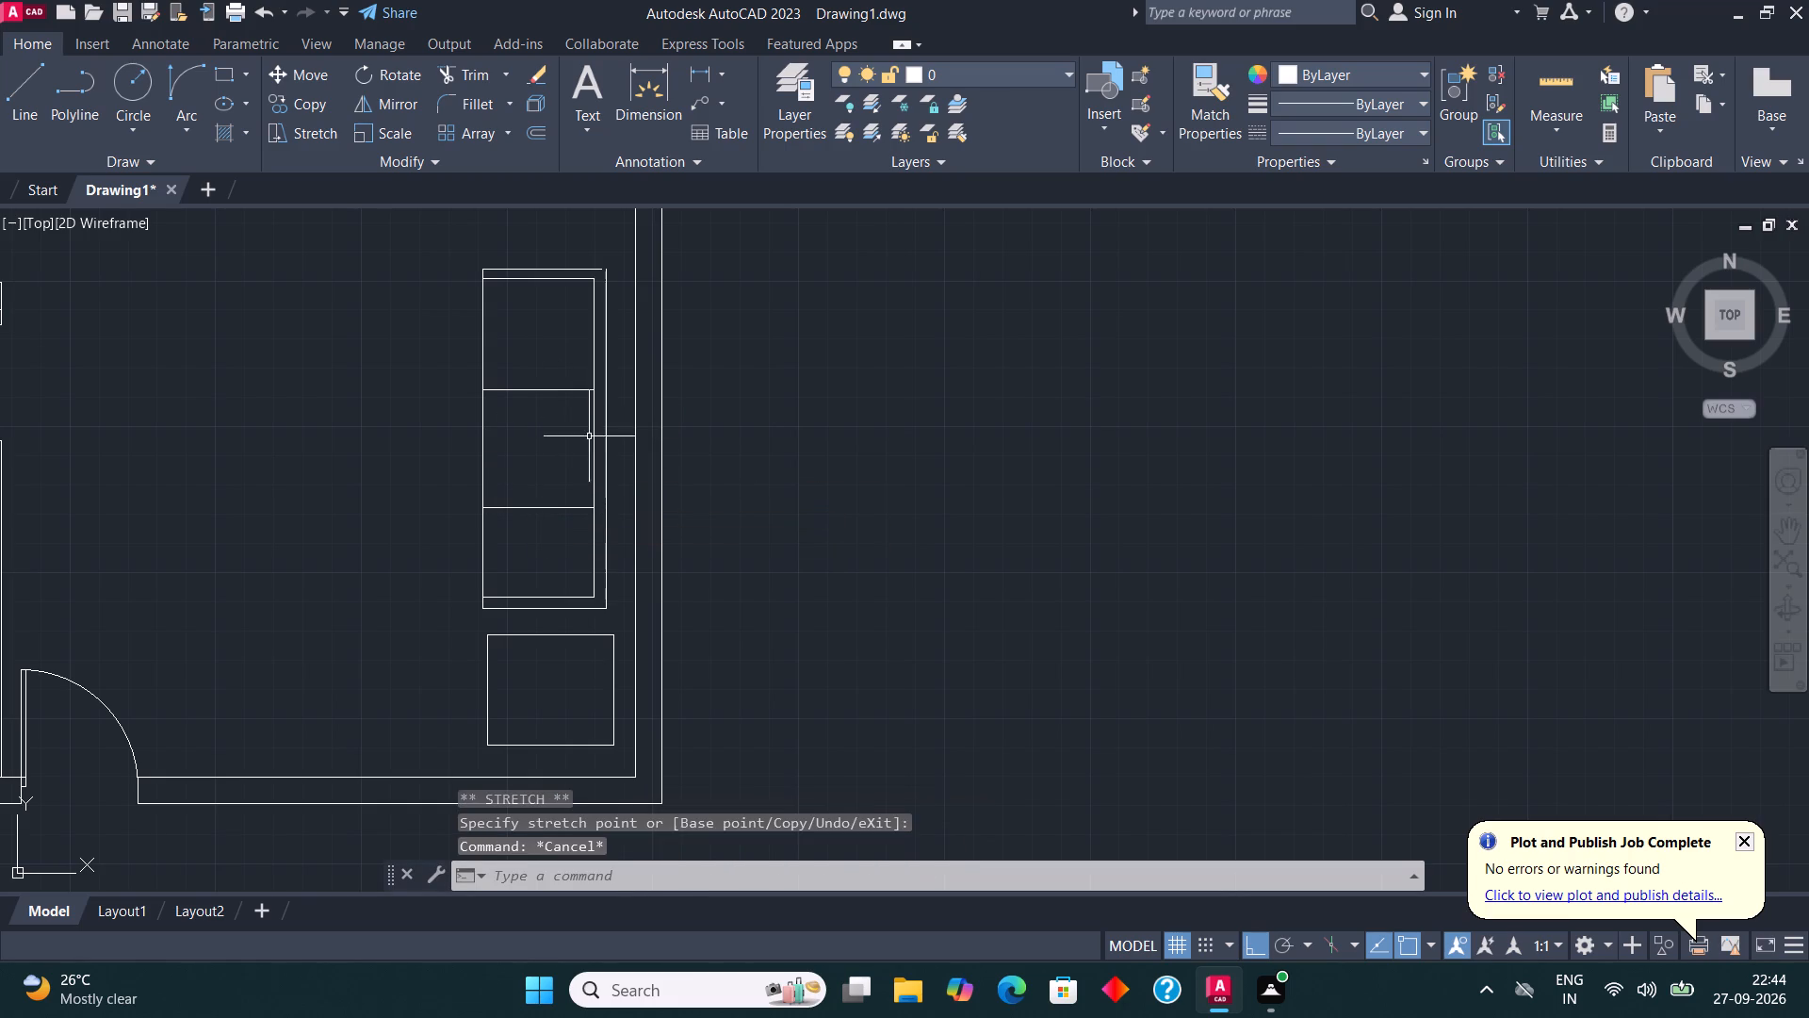
{"action": "left_click", "coordinate": [554, 517]}
{"action": "left_click", "coordinate": [546, 504]}
{"action": "scroll", "coordinate": [546, 504], "scroll_direction": "up", "scroll_amount": 2}
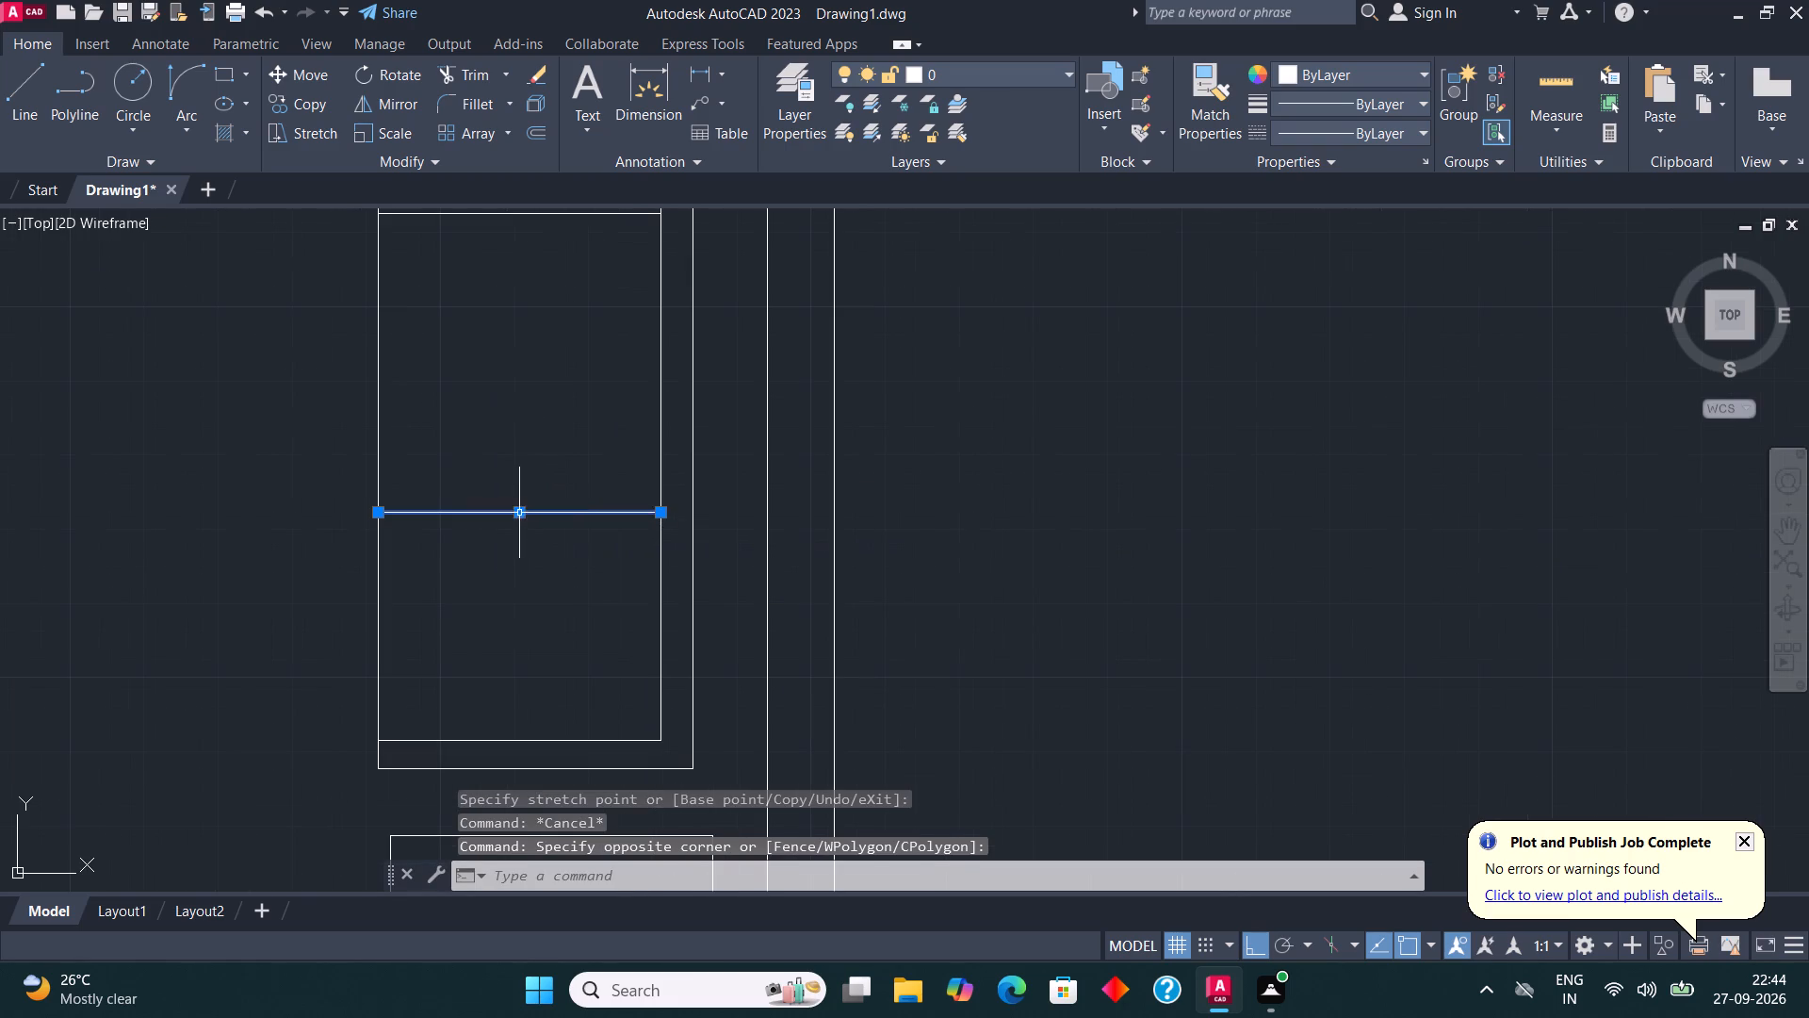
{"action": "left_click", "coordinate": [522, 515]}
{"action": "left_click", "coordinate": [522, 496]}
{"action": "key", "text": "Escape"}
Fillet the open upper corner where the three-seat sofa's armrest and backrest outlines fail to meet.
{"action": "scroll", "coordinate": [539, 541], "scroll_direction": "down", "scroll_amount": 2}
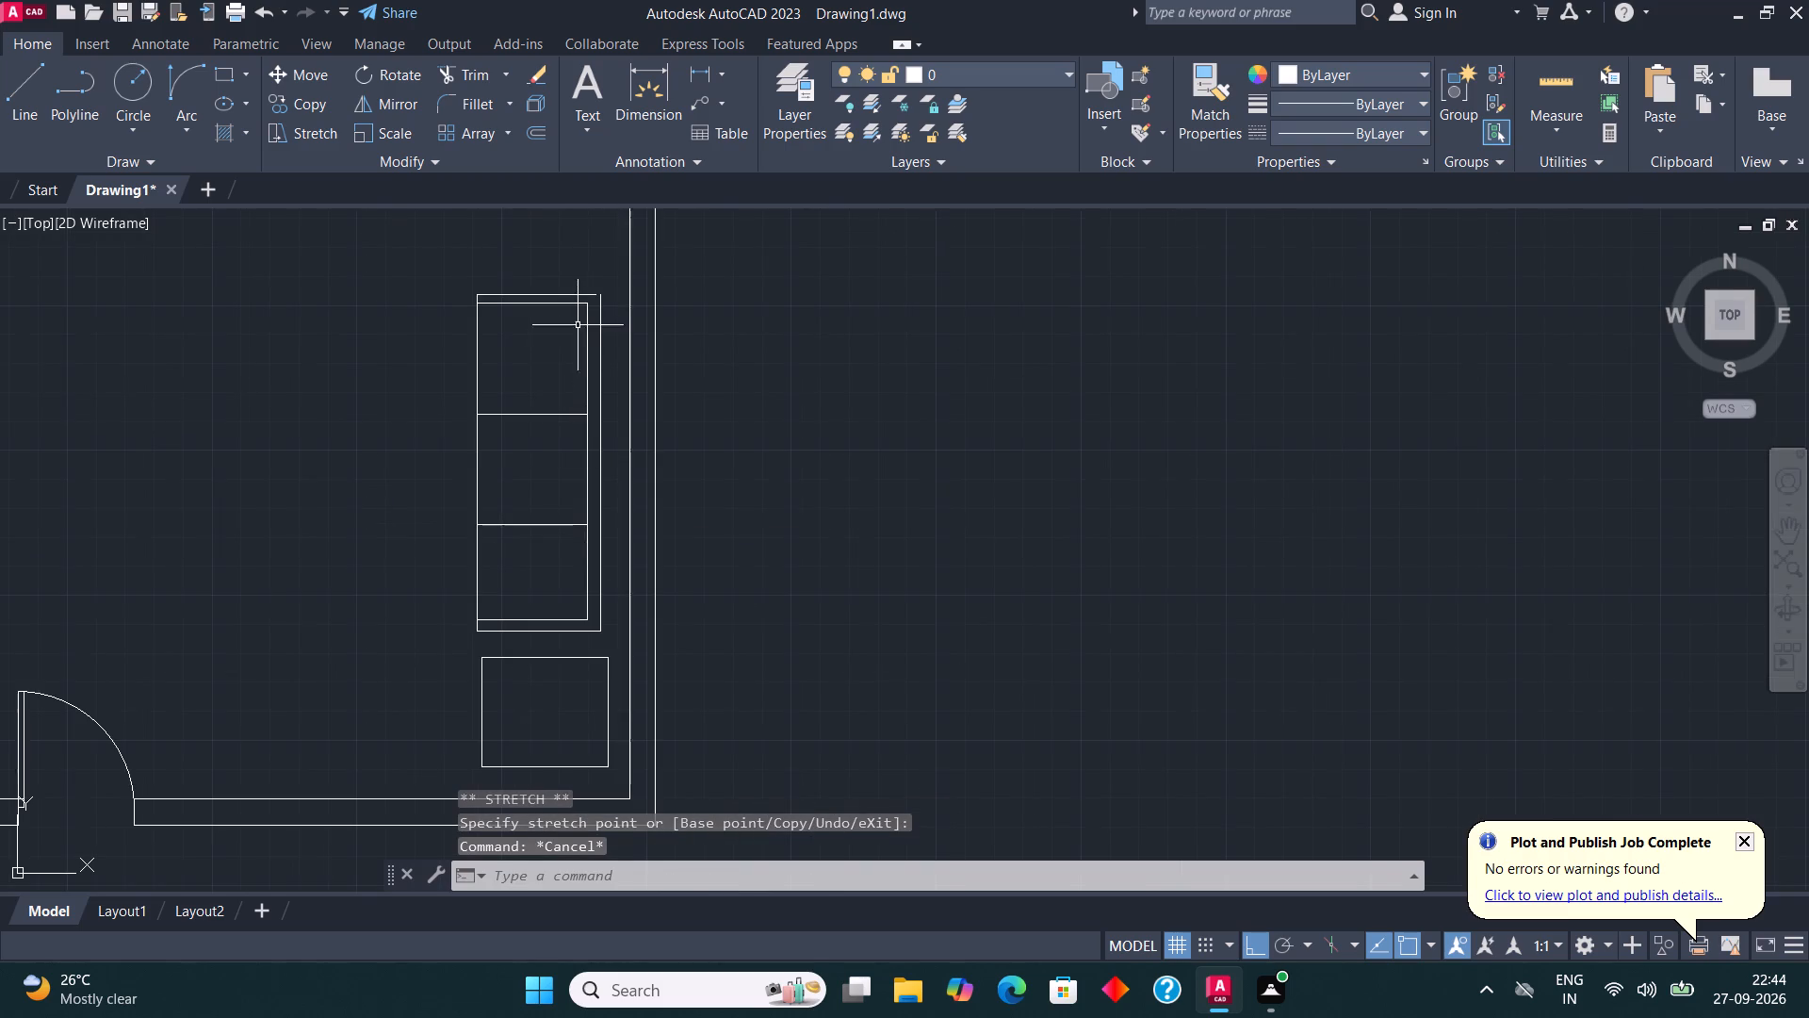
{"action": "scroll", "coordinate": [580, 316], "scroll_direction": "up", "scroll_amount": 3}
{"action": "left_click", "coordinate": [460, 104]}
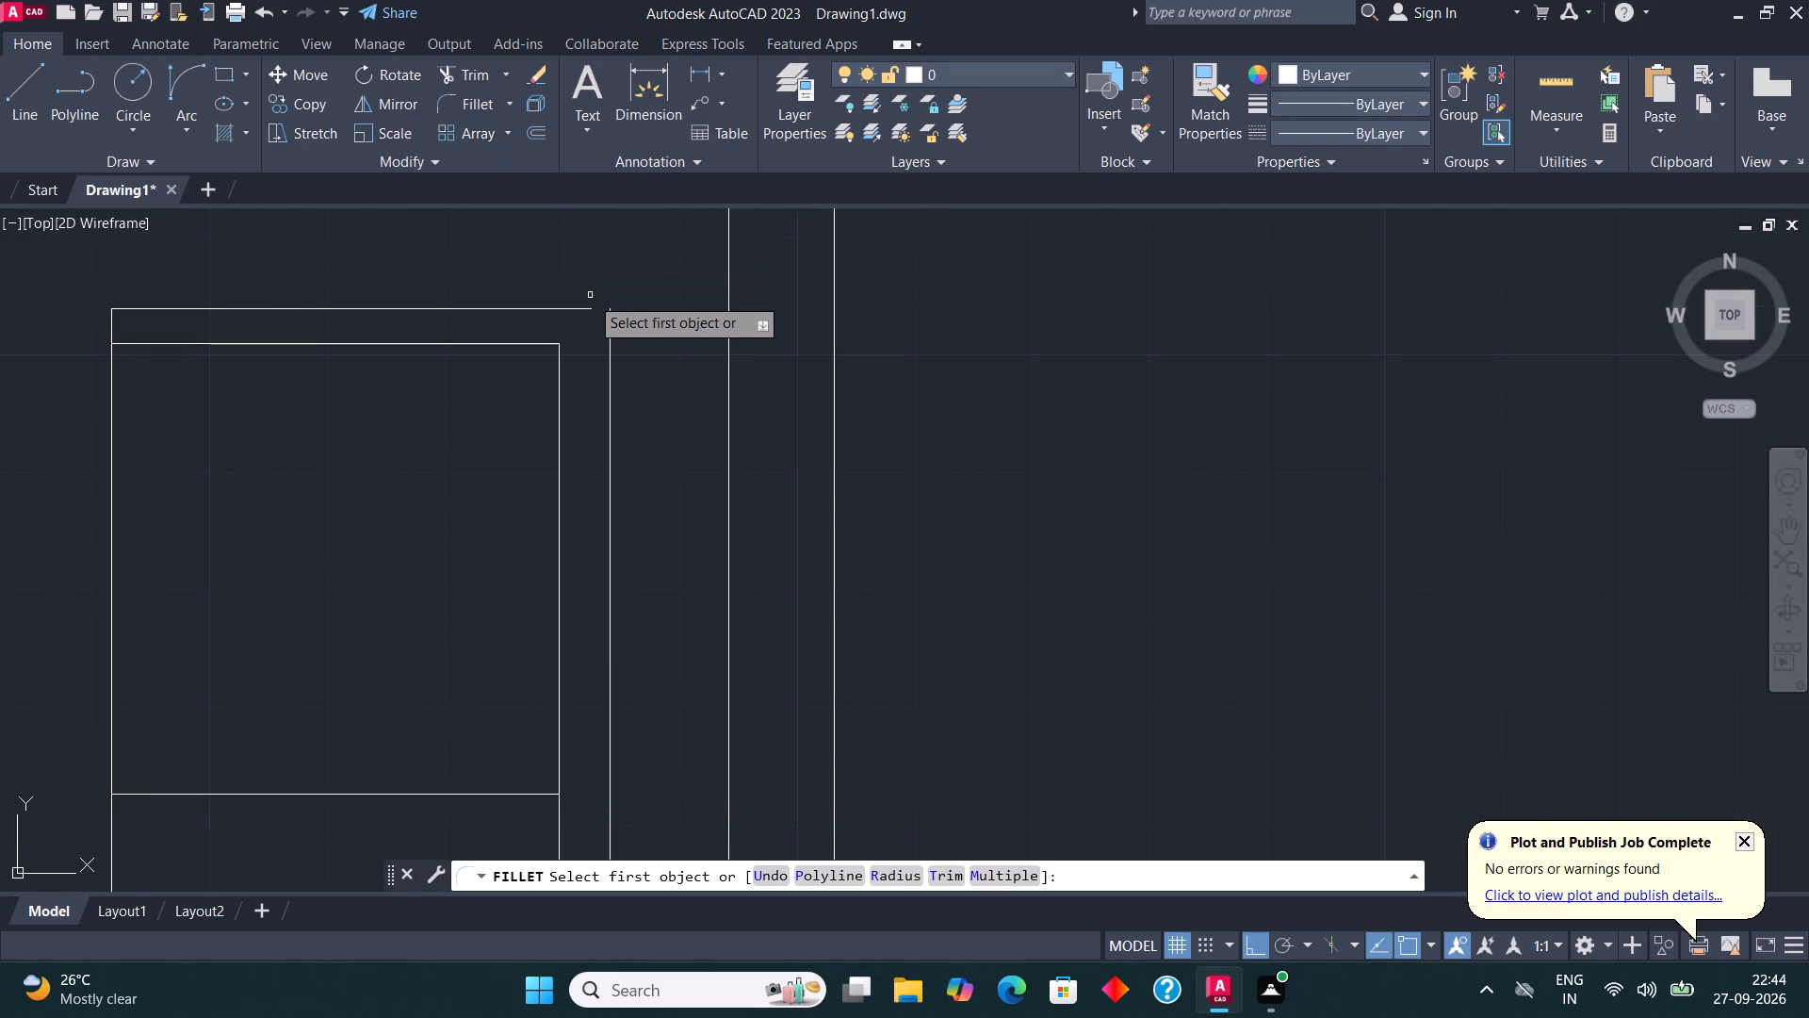
{"action": "left_click", "coordinate": [581, 313]}
{"action": "left_click", "coordinate": [581, 308]}
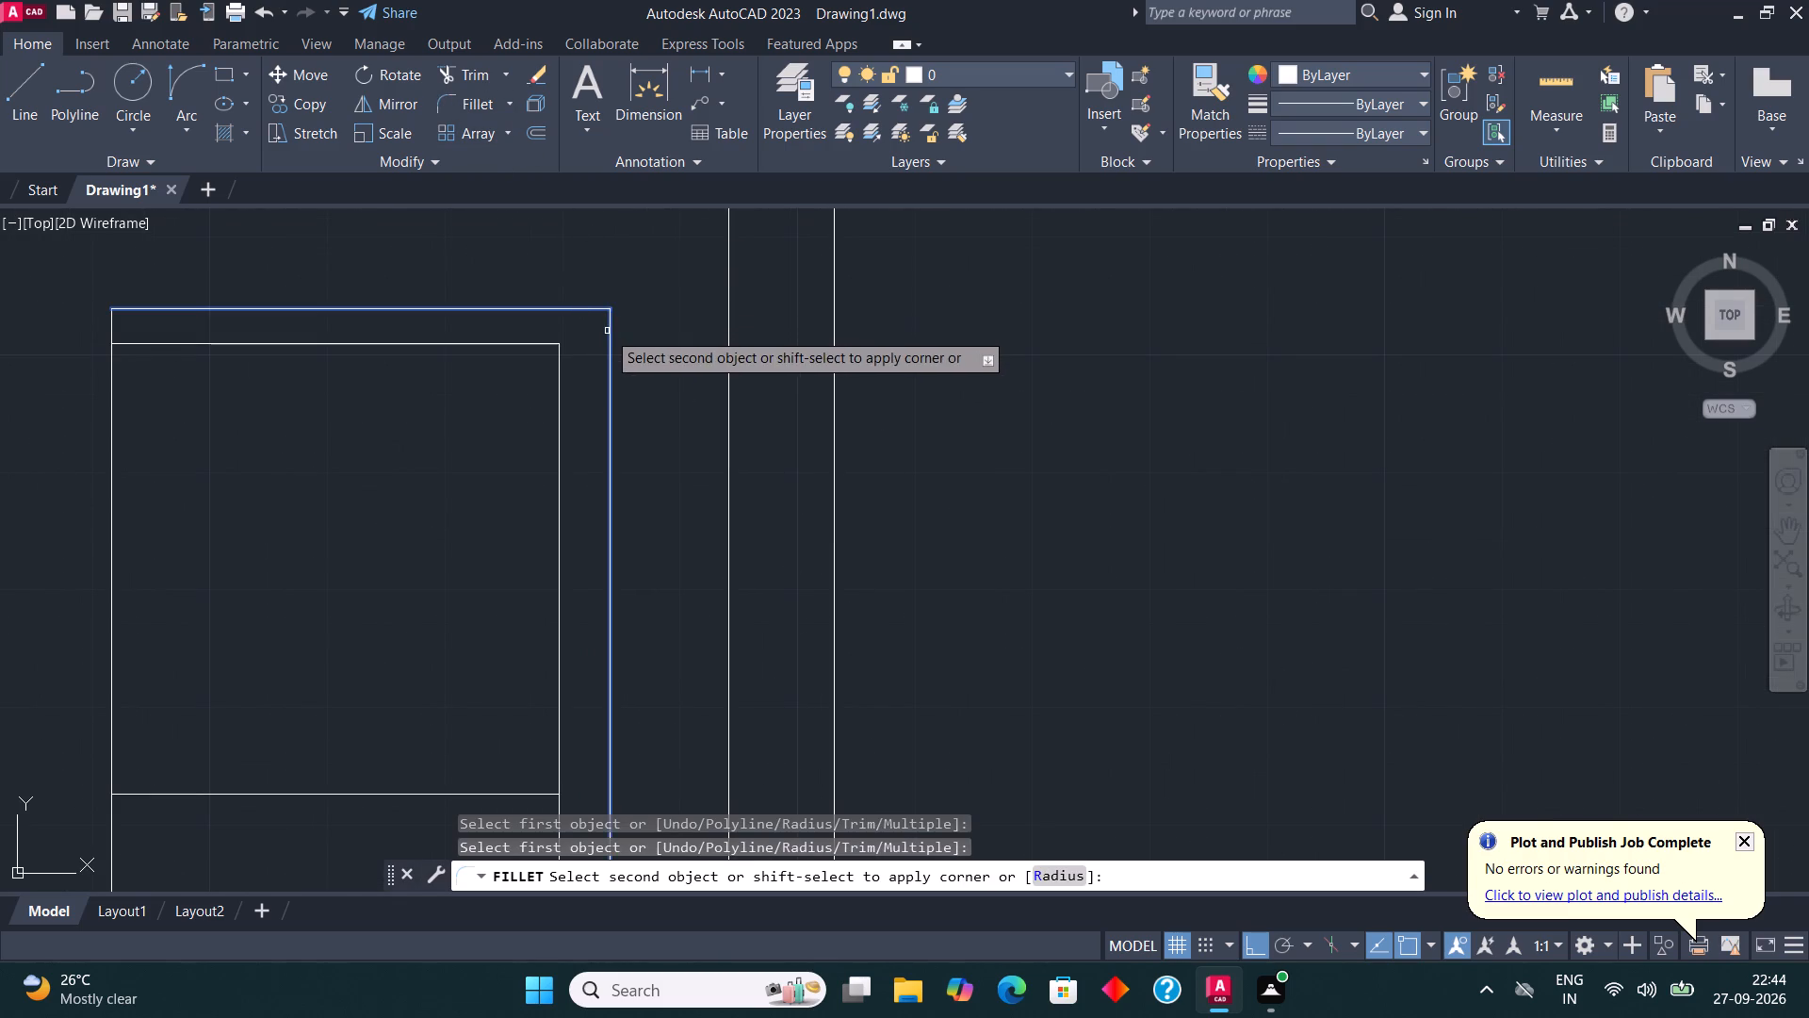
{"action": "left_click", "coordinate": [610, 331]}
{"action": "key", "text": "Escape"}
Draw a seat rectangle about 5'-9" by 2'-9" between the entrance door and the square corner table.
{"action": "scroll", "coordinate": [663, 328], "scroll_direction": "down", "scroll_amount": 1}
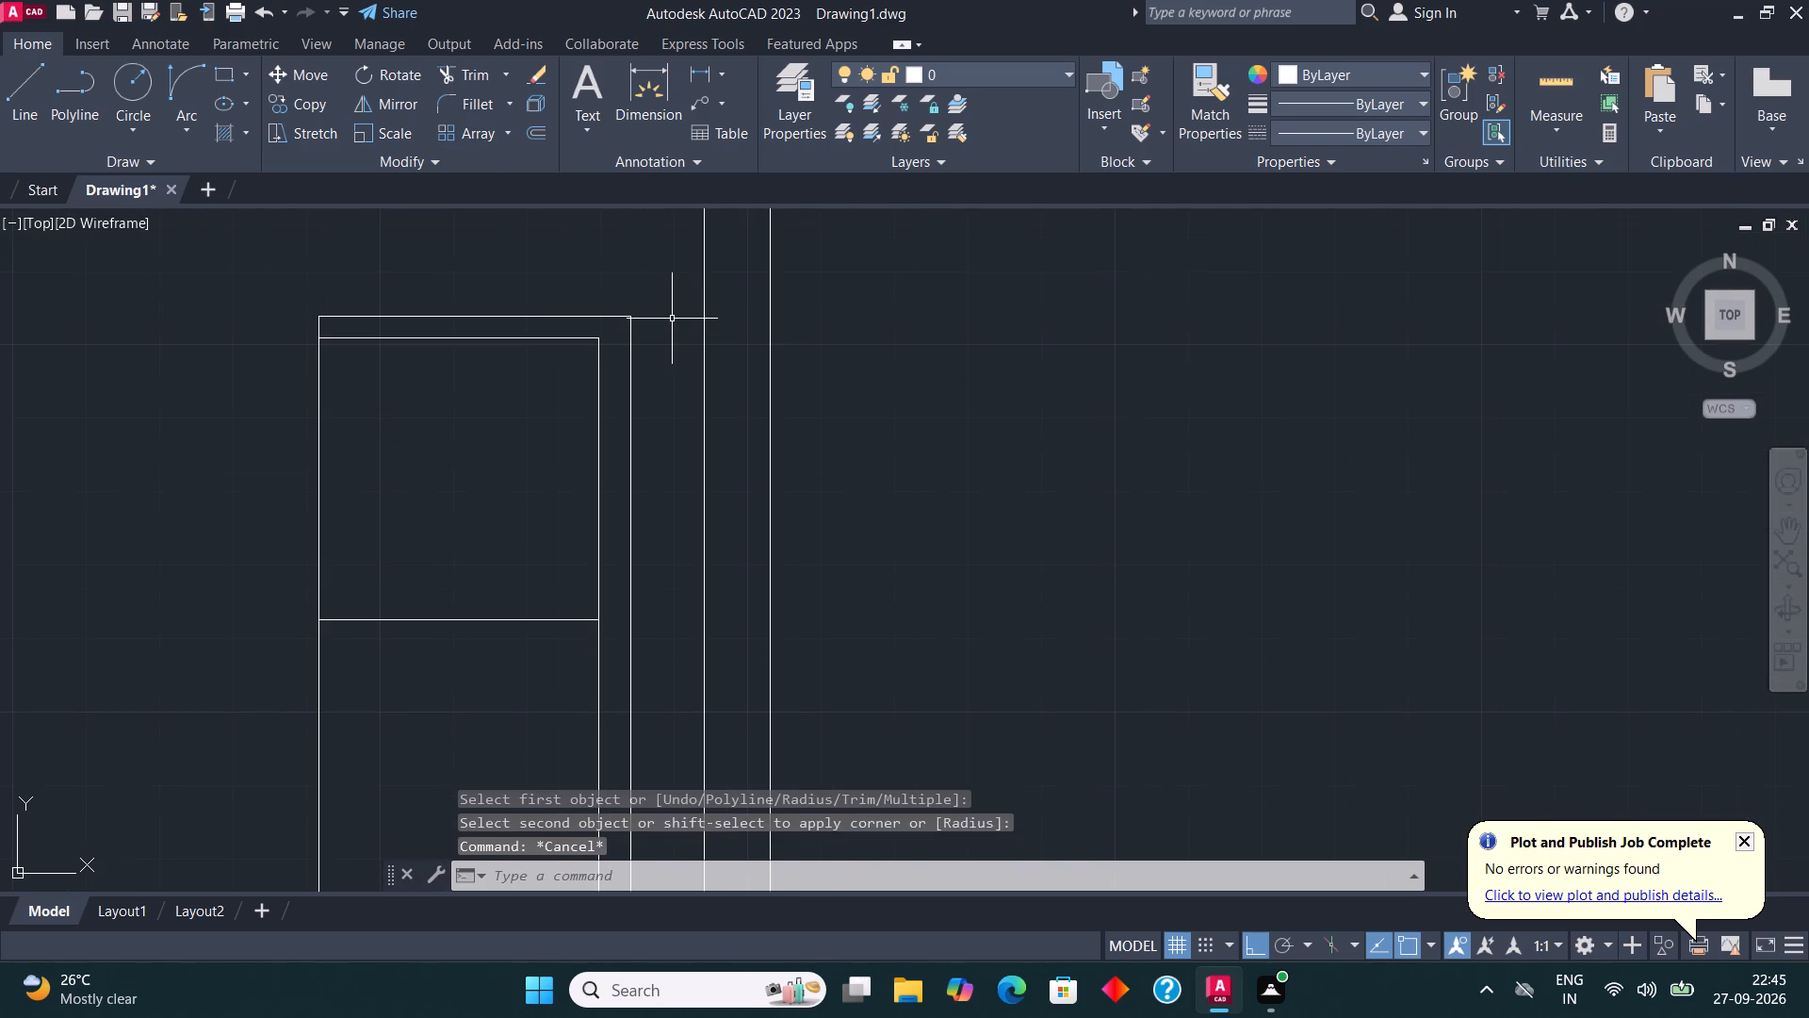
{"action": "scroll", "coordinate": [672, 319], "scroll_direction": "down", "scroll_amount": 3}
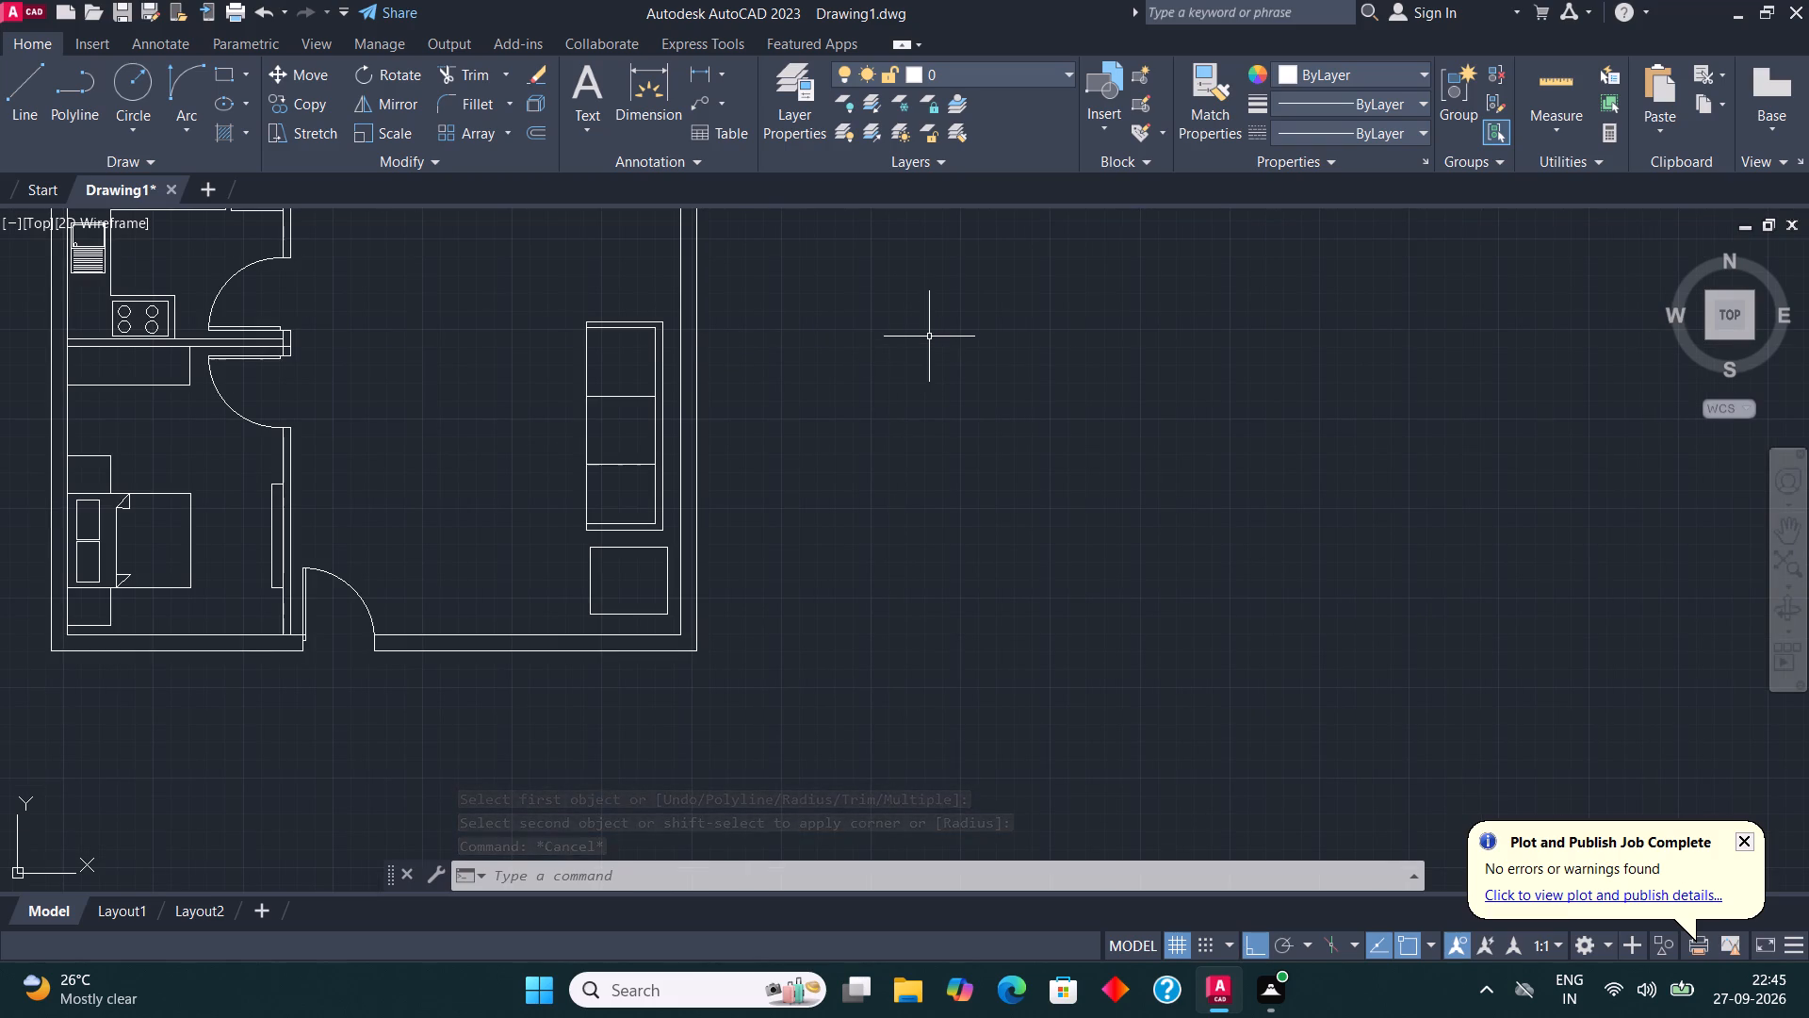
{"action": "scroll", "coordinate": [932, 337], "scroll_direction": "down", "scroll_amount": 2}
{"action": "scroll", "coordinate": [800, 428], "scroll_direction": "up", "scroll_amount": 3}
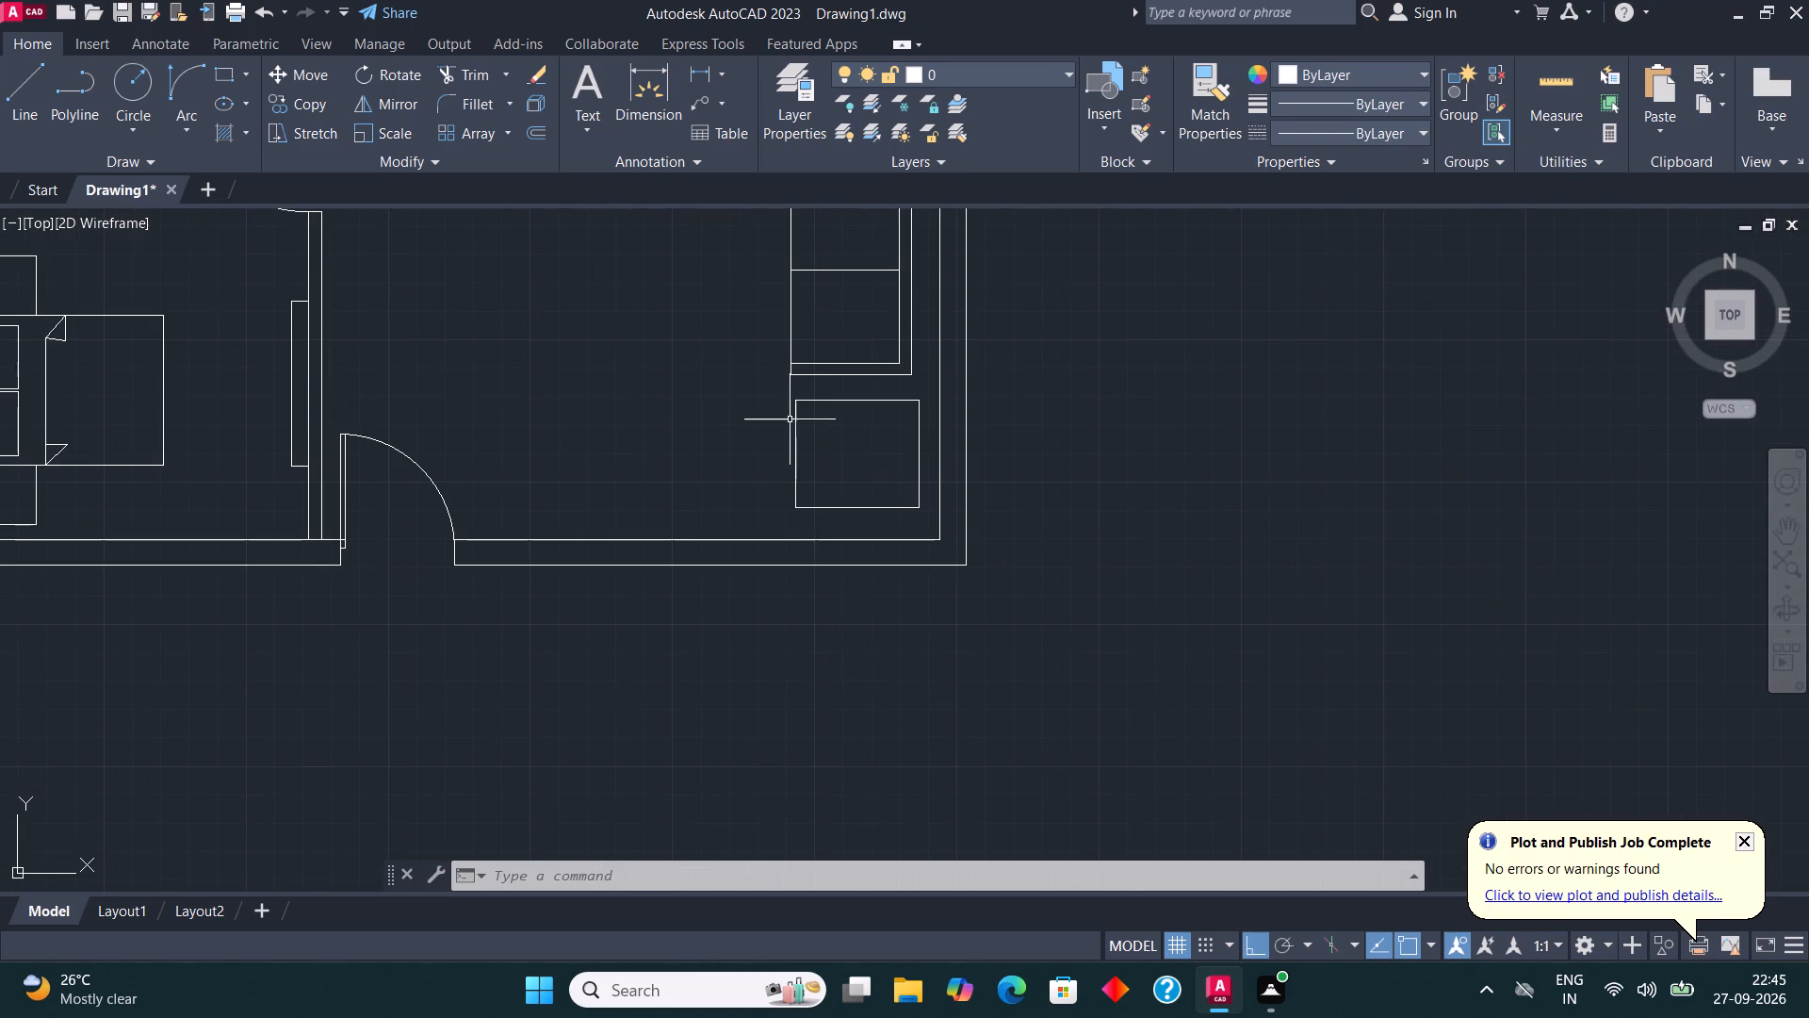
{"action": "left_click", "coordinate": [214, 64]}
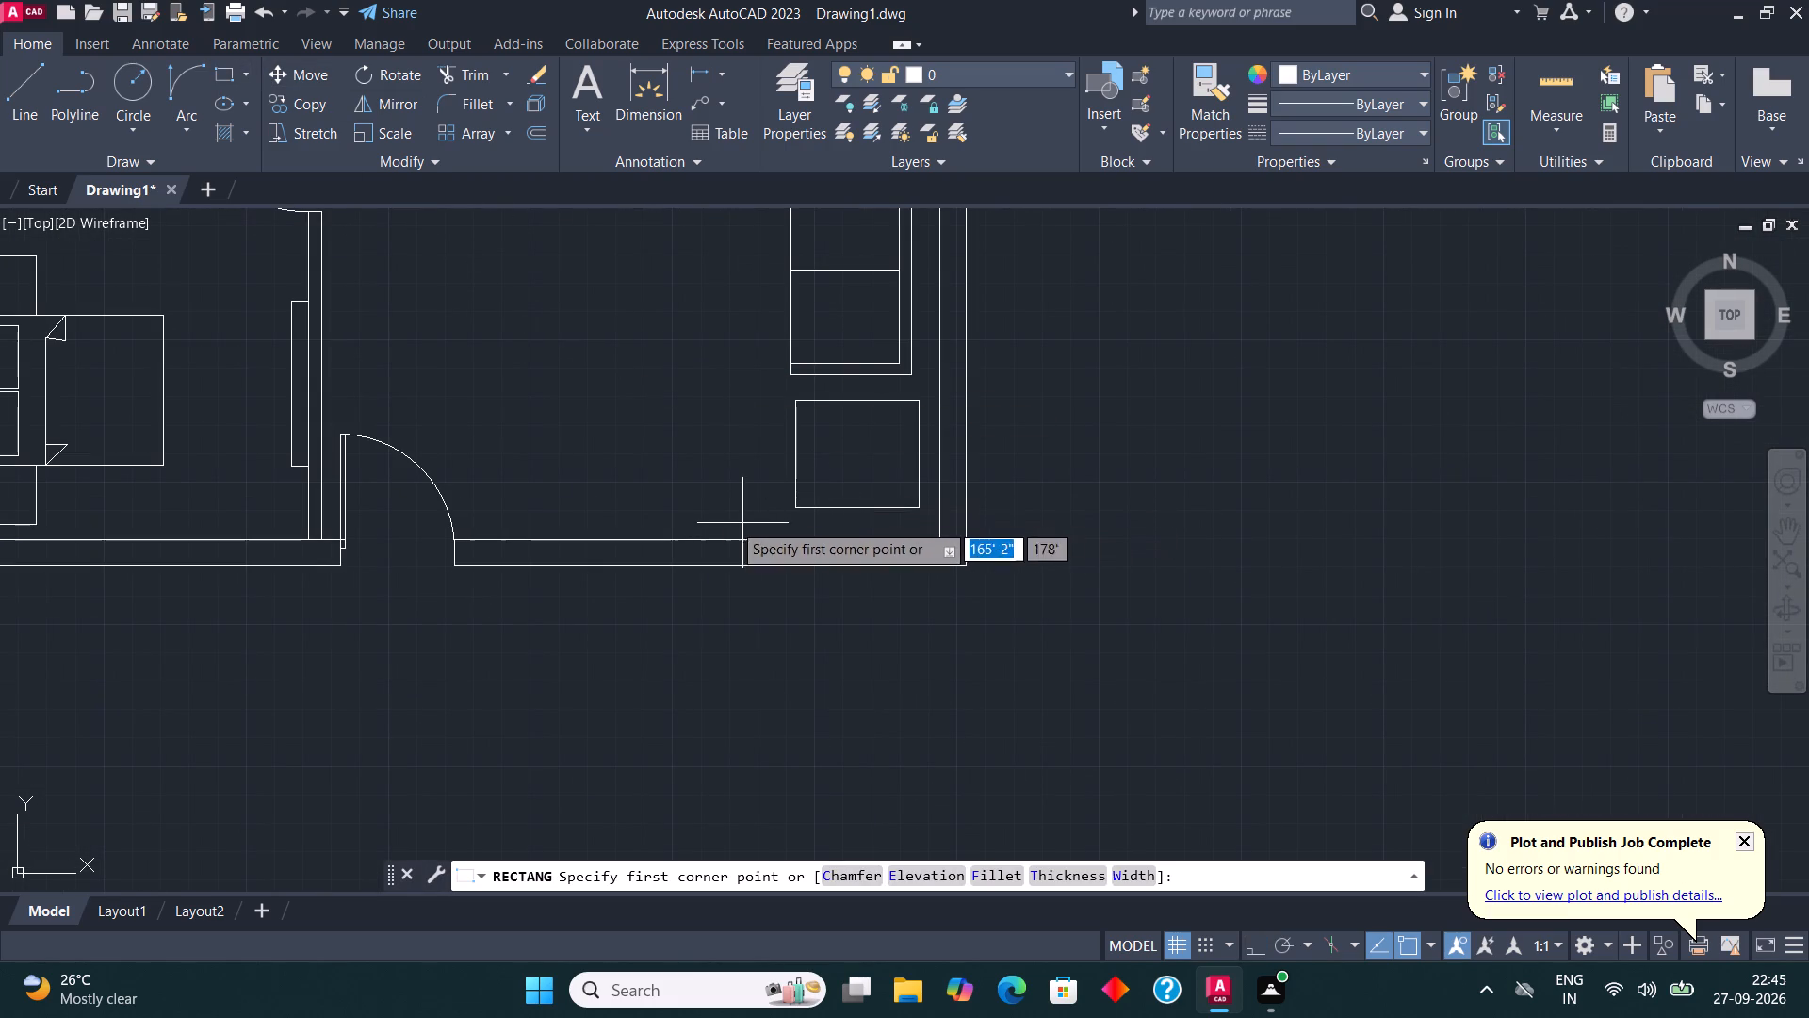
{"action": "left_click", "coordinate": [723, 503]}
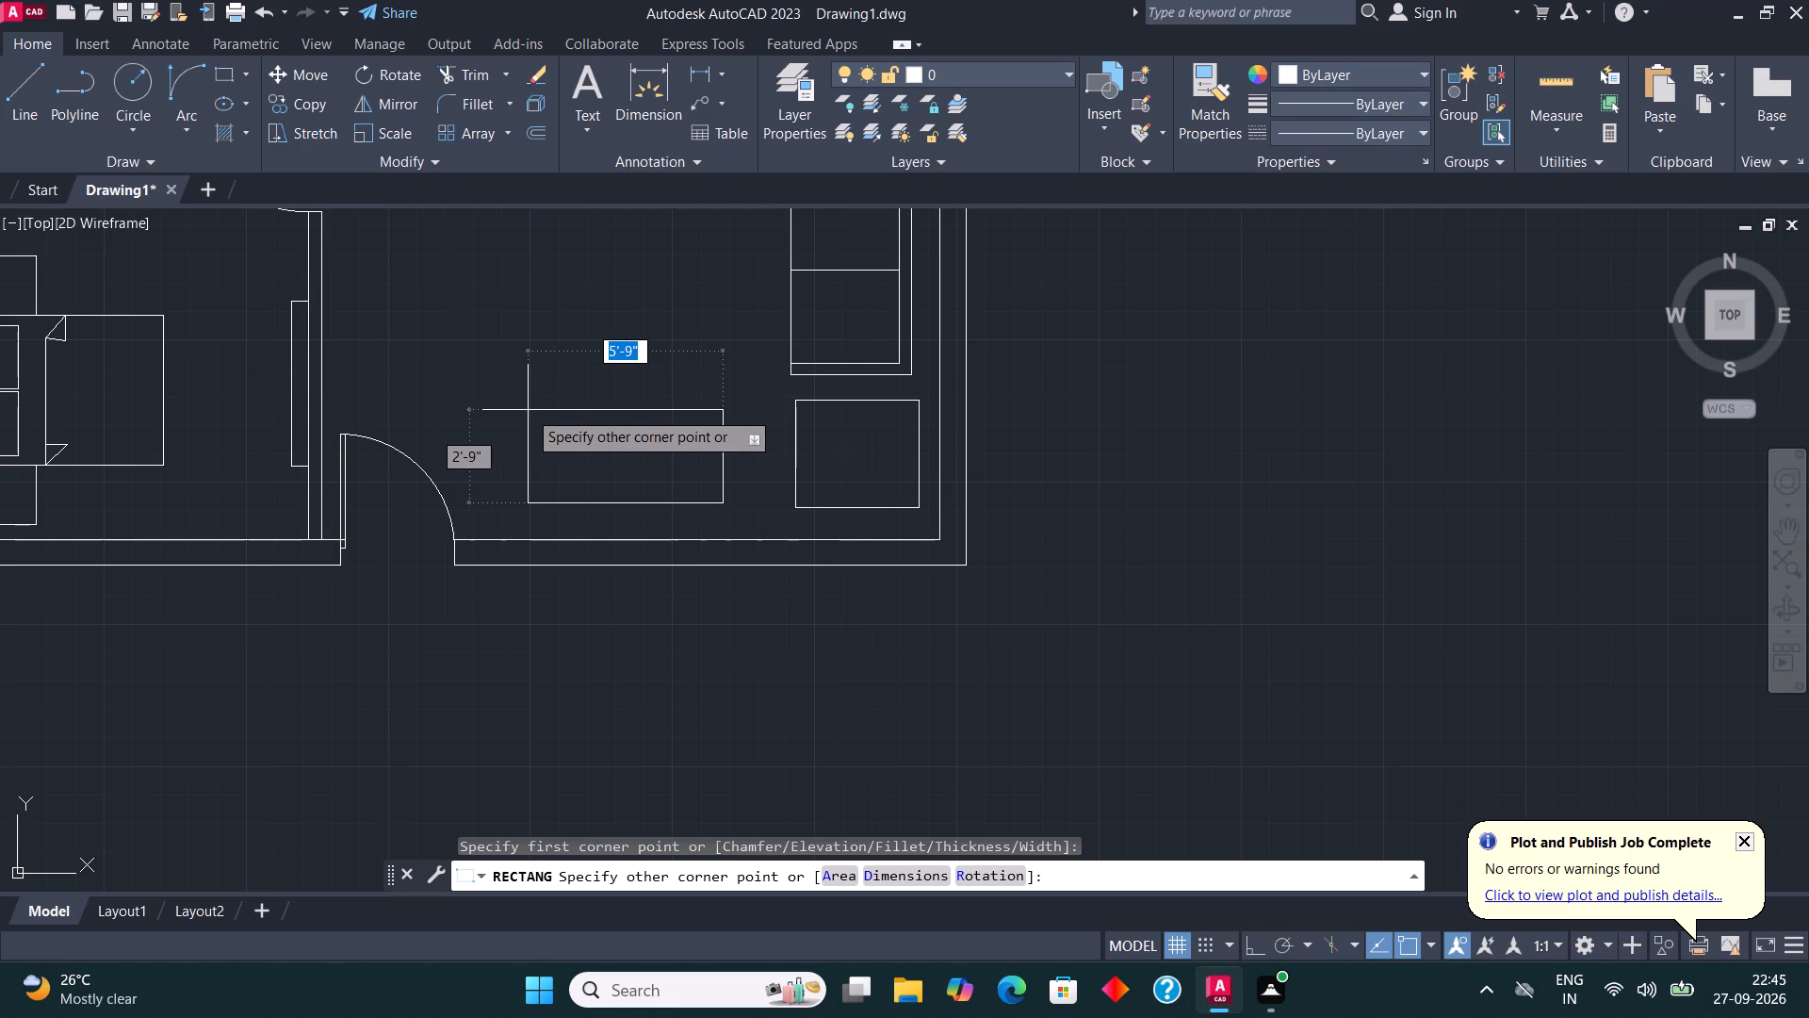
{"action": "left_click", "coordinate": [528, 410]}
Draw a vertical line through the middle of the new rectangle to split it into two seats.
{"action": "left_click", "coordinate": [30, 69]}
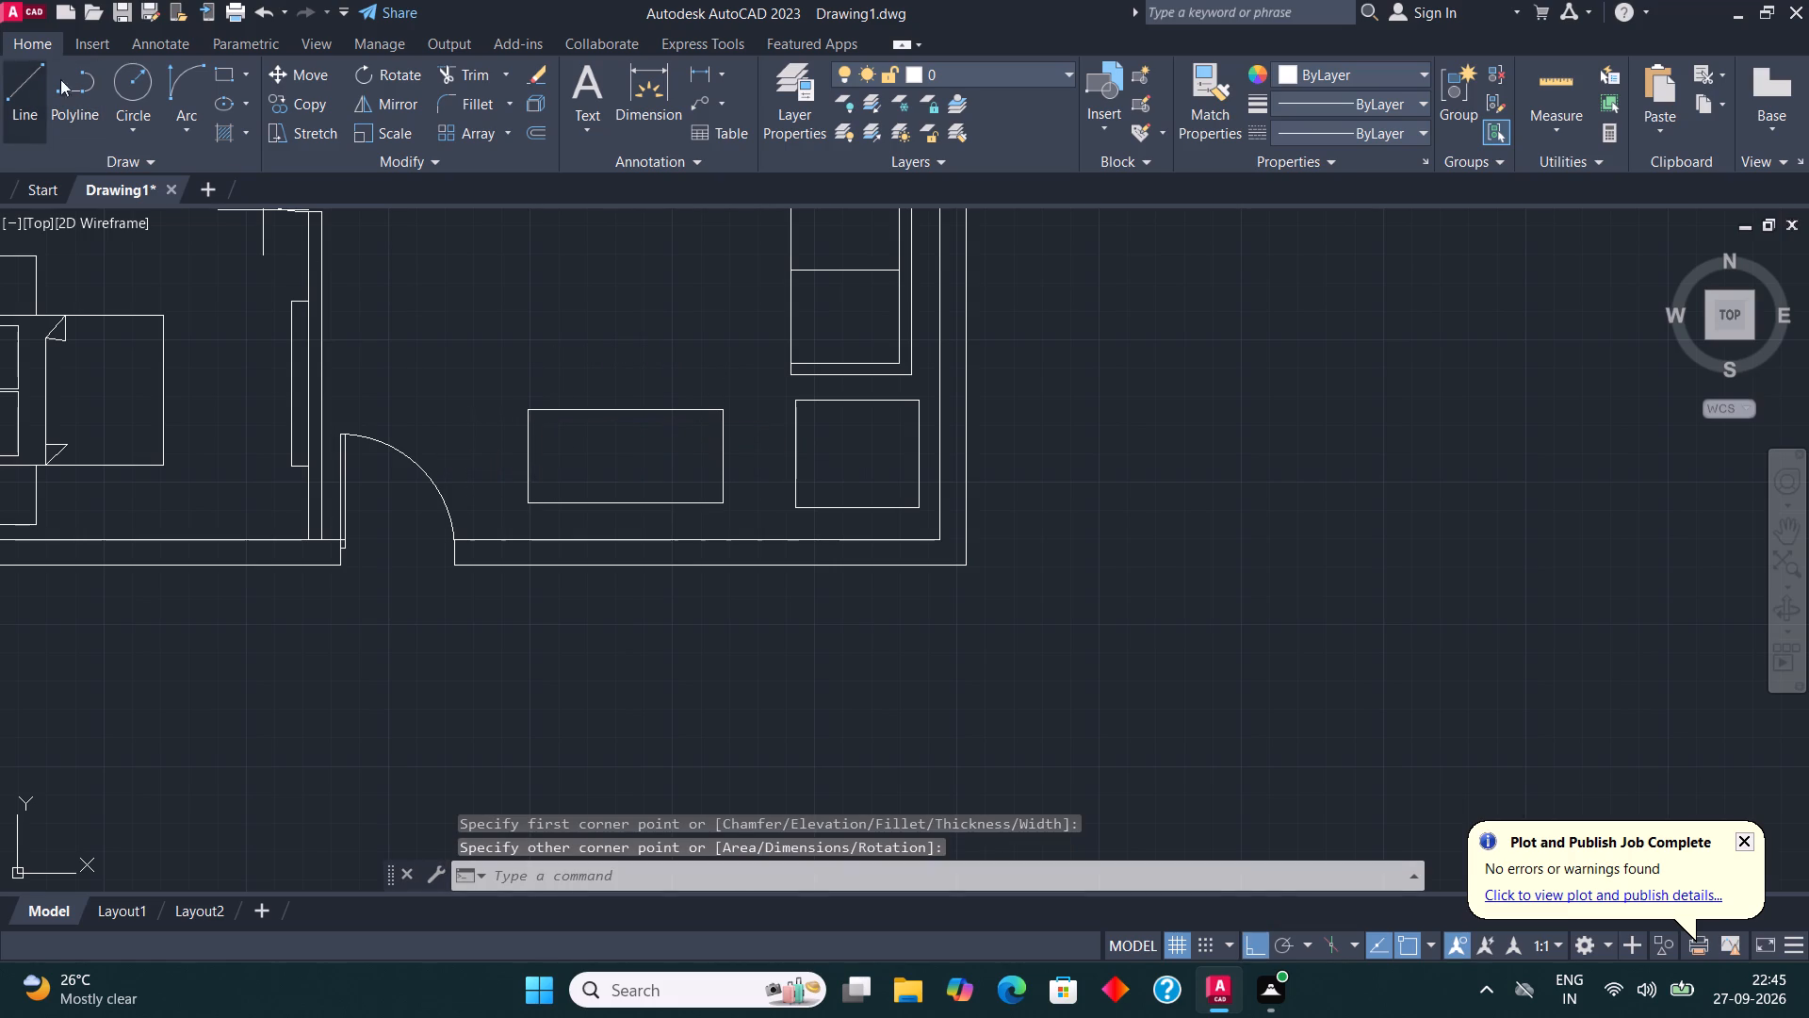
{"action": "left_click", "coordinate": [627, 501]}
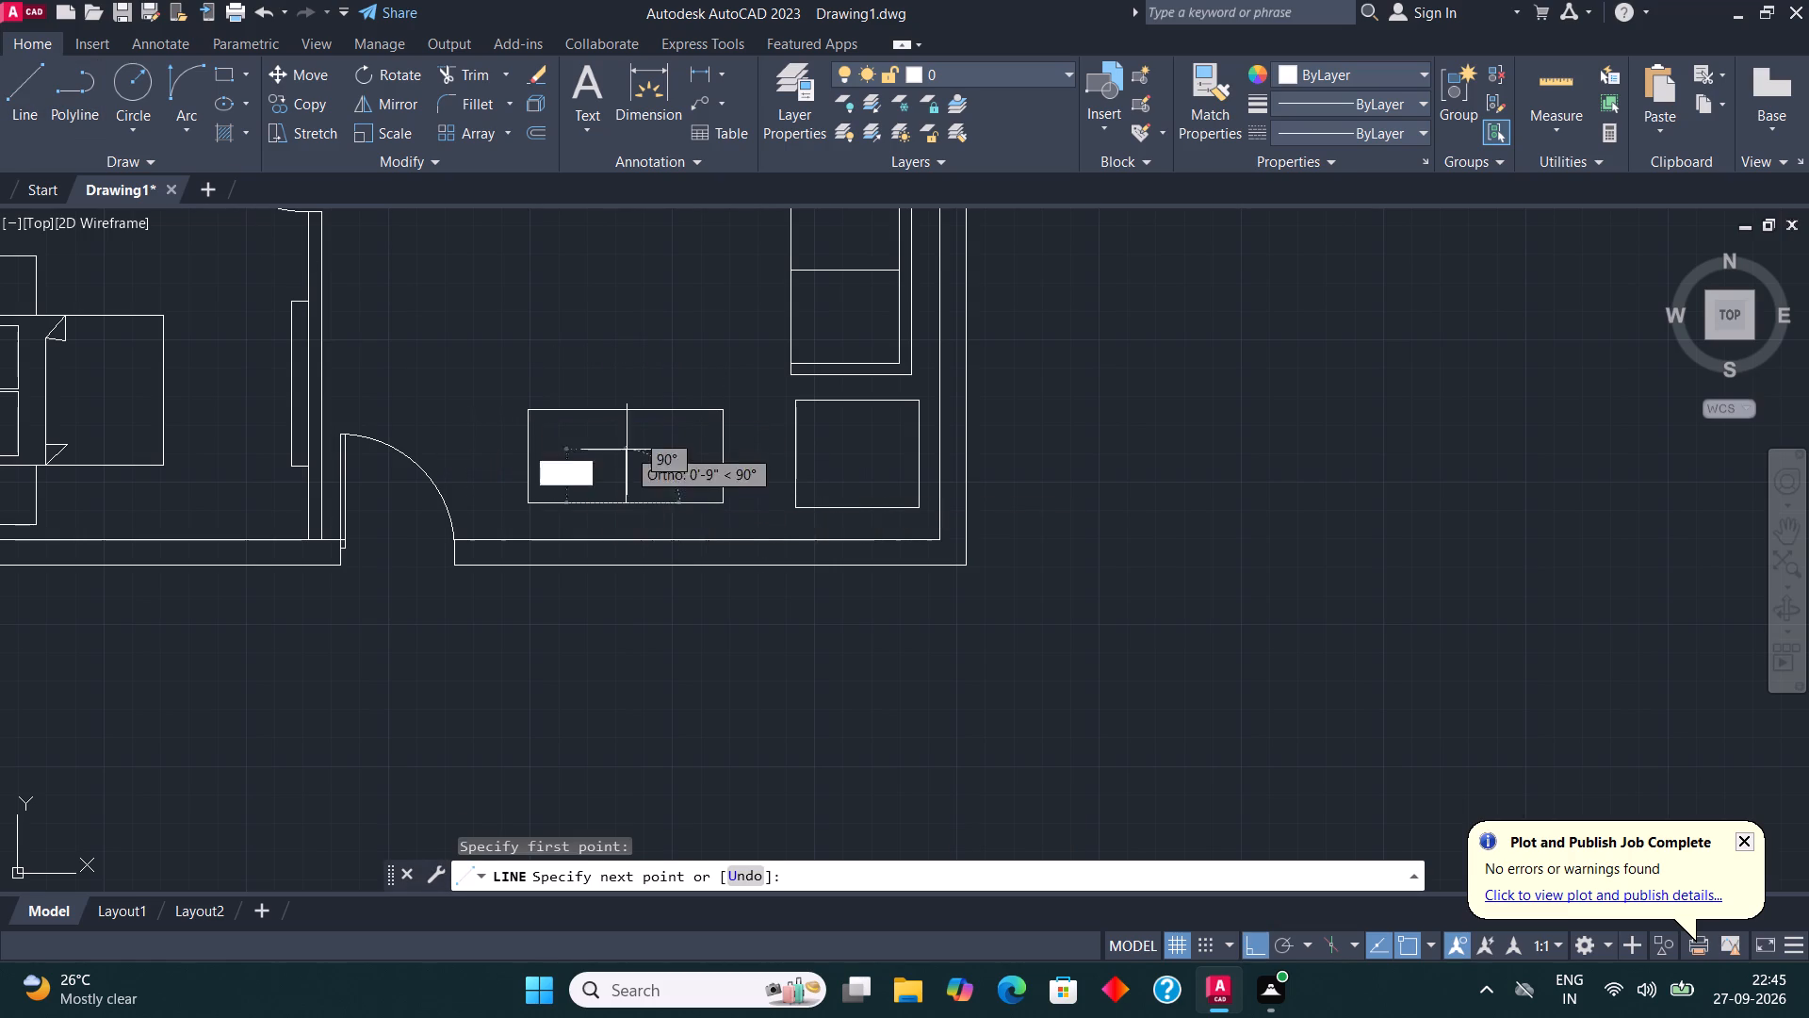
{"action": "left_click", "coordinate": [627, 416]}
Draw the armrest and backrest outline around the two-seat rectangle, starting with an armrest about 8" wide on the door side.
{"action": "left_click", "coordinate": [18, 100]}
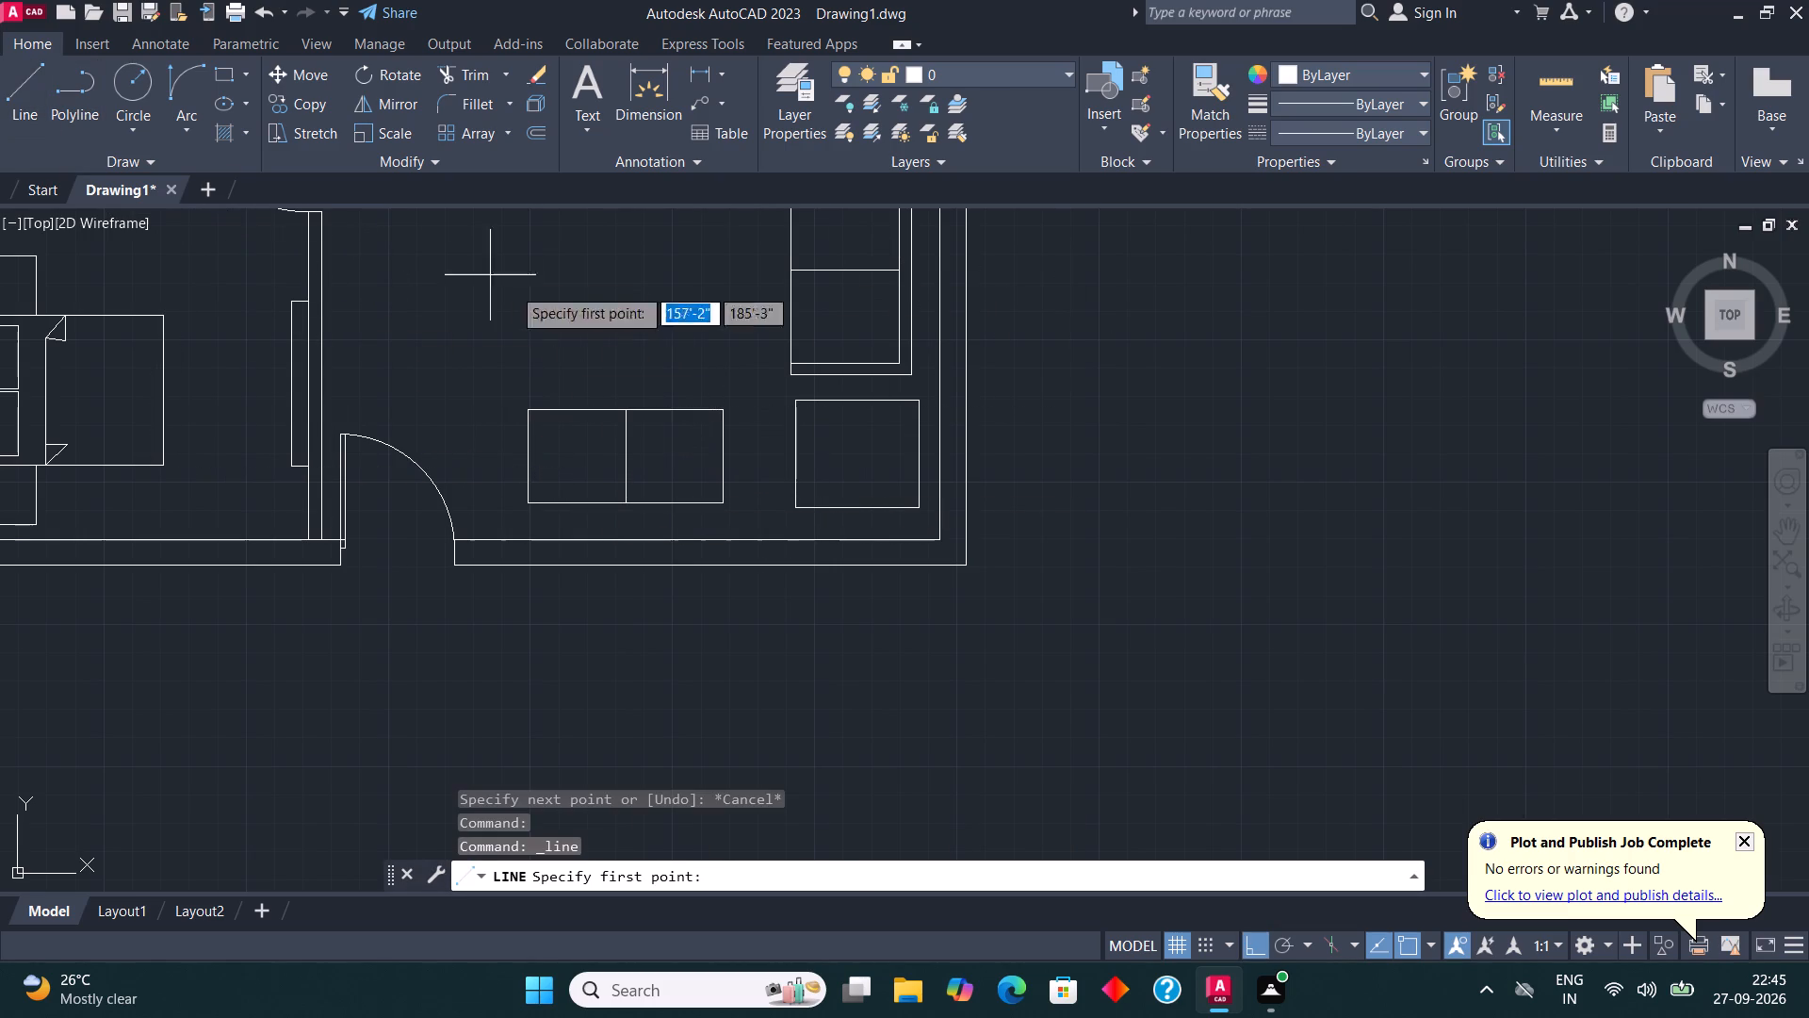
{"action": "left_click", "coordinate": [532, 410]}
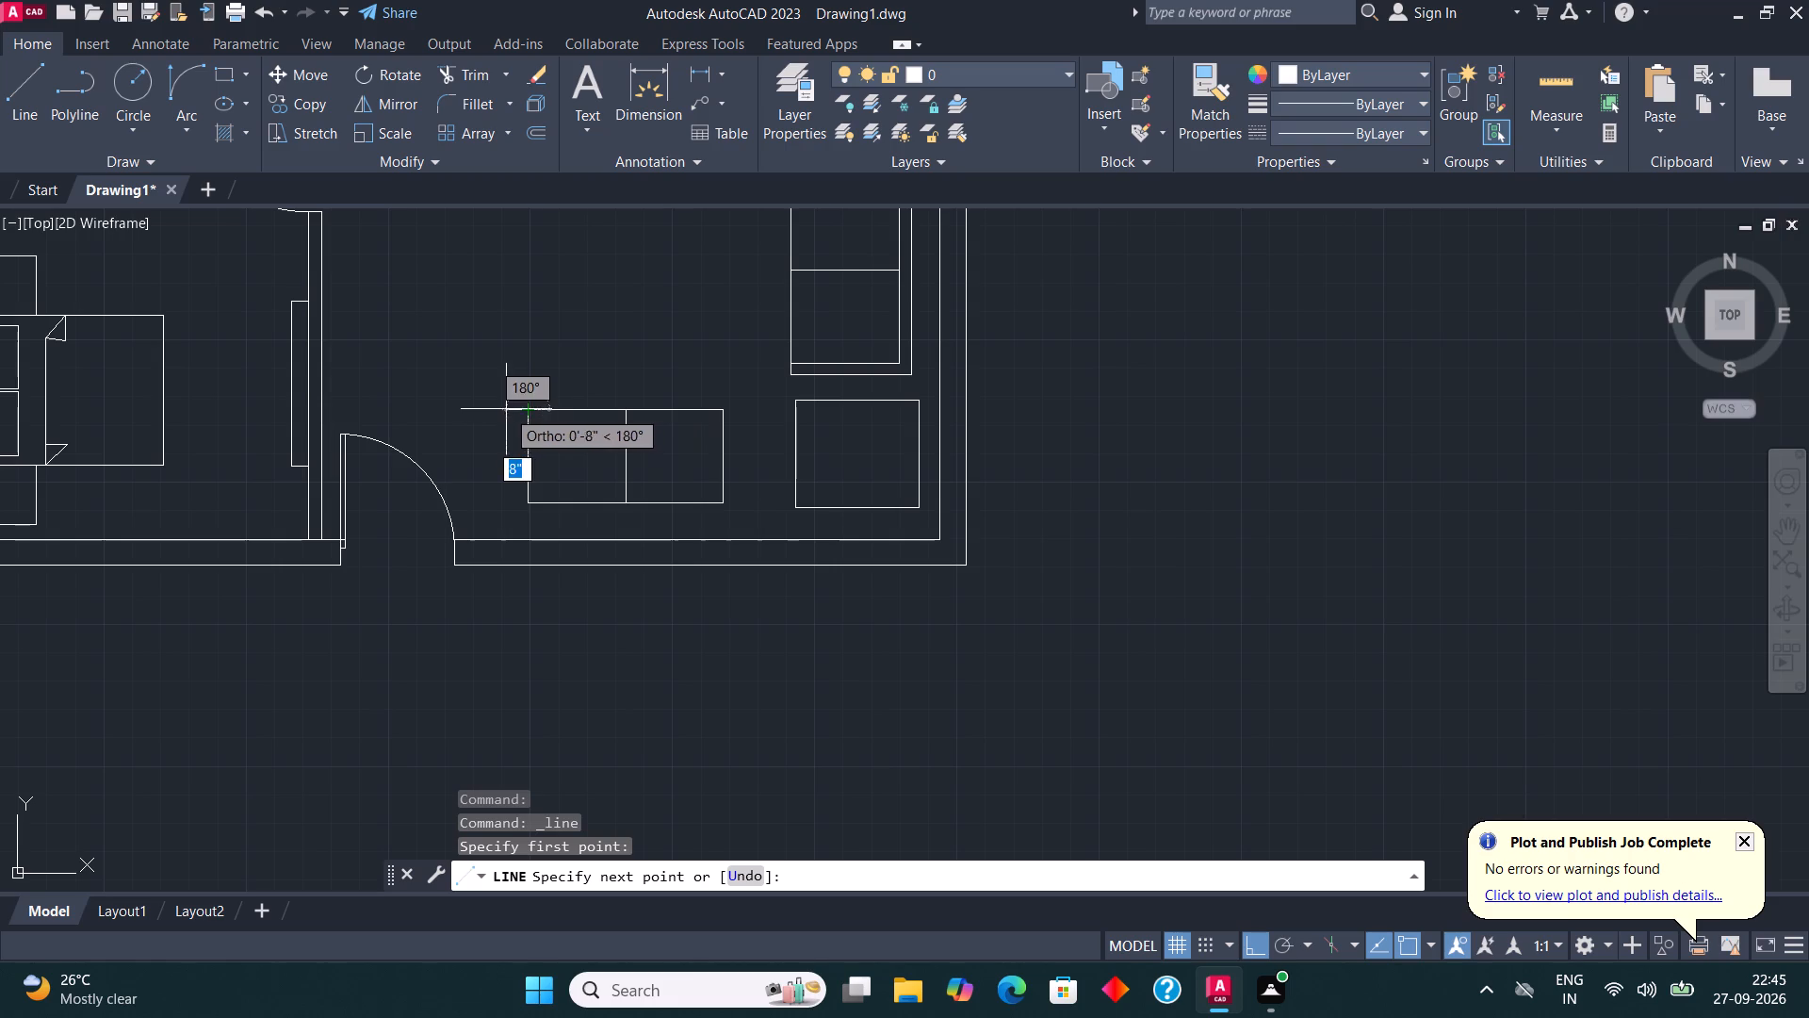
{"action": "left_click", "coordinate": [506, 409]}
{"action": "left_click", "coordinate": [509, 522]}
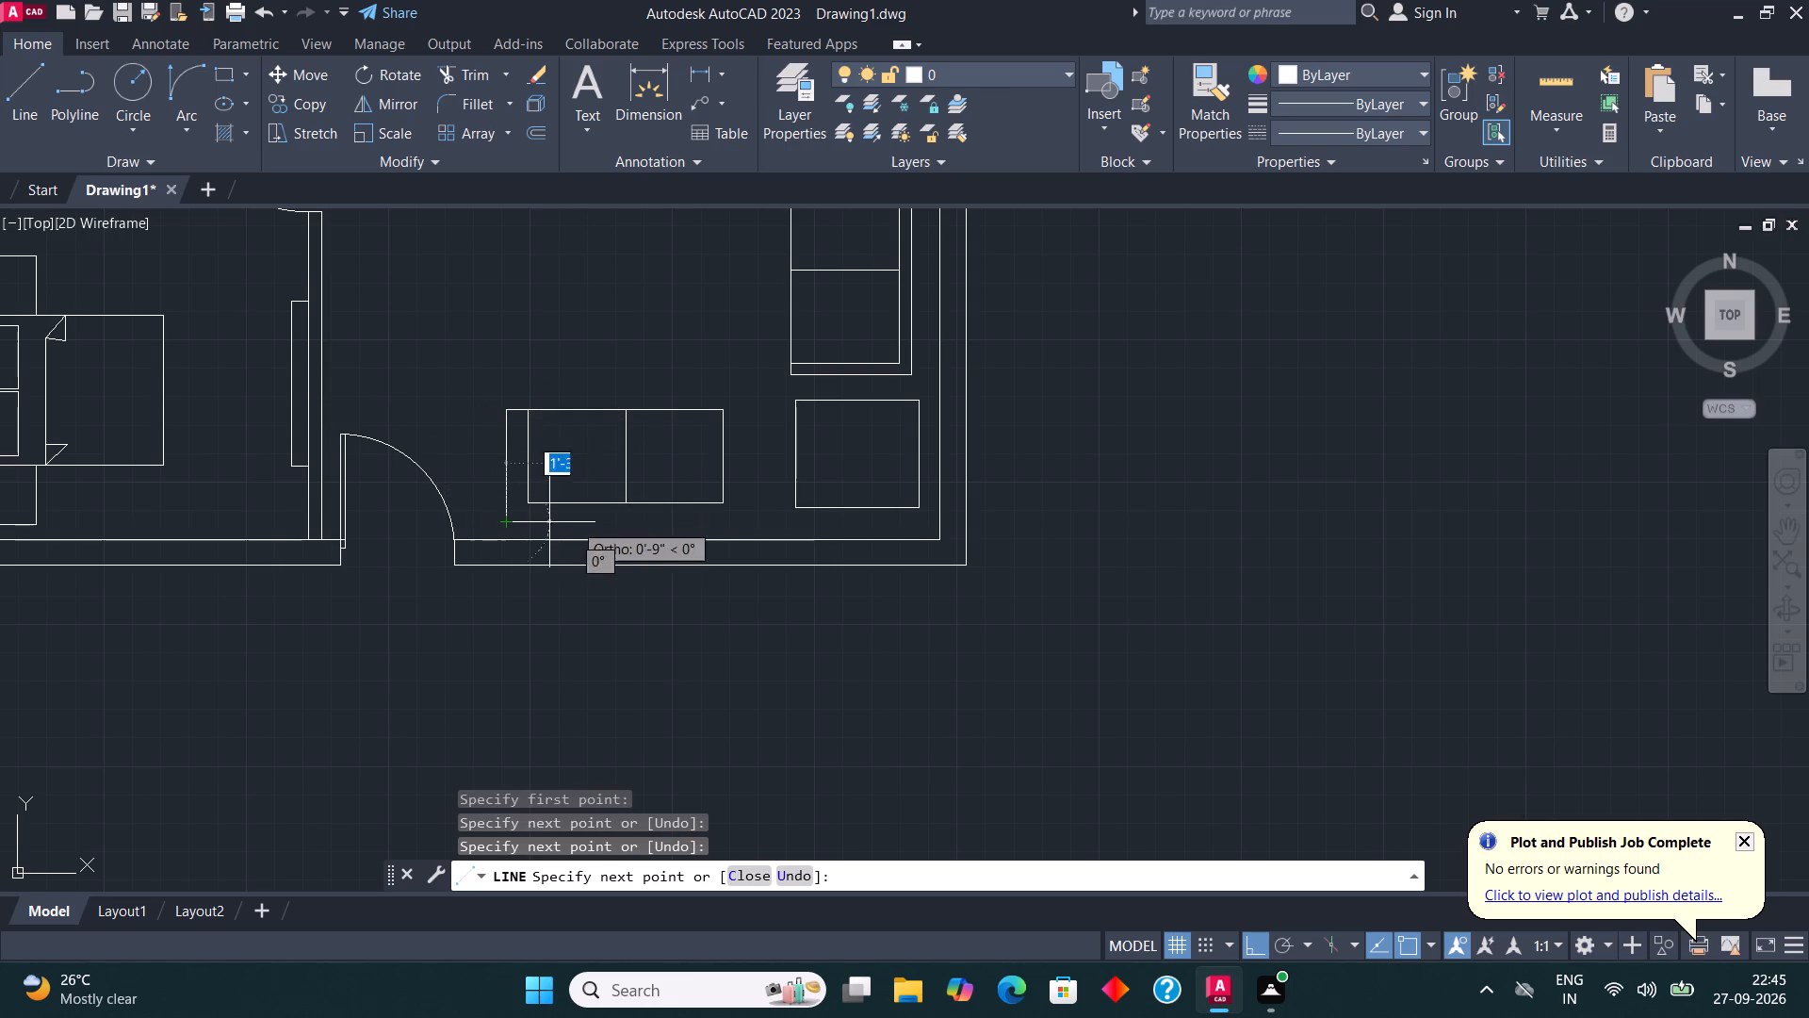
{"action": "left_click", "coordinate": [736, 523]}
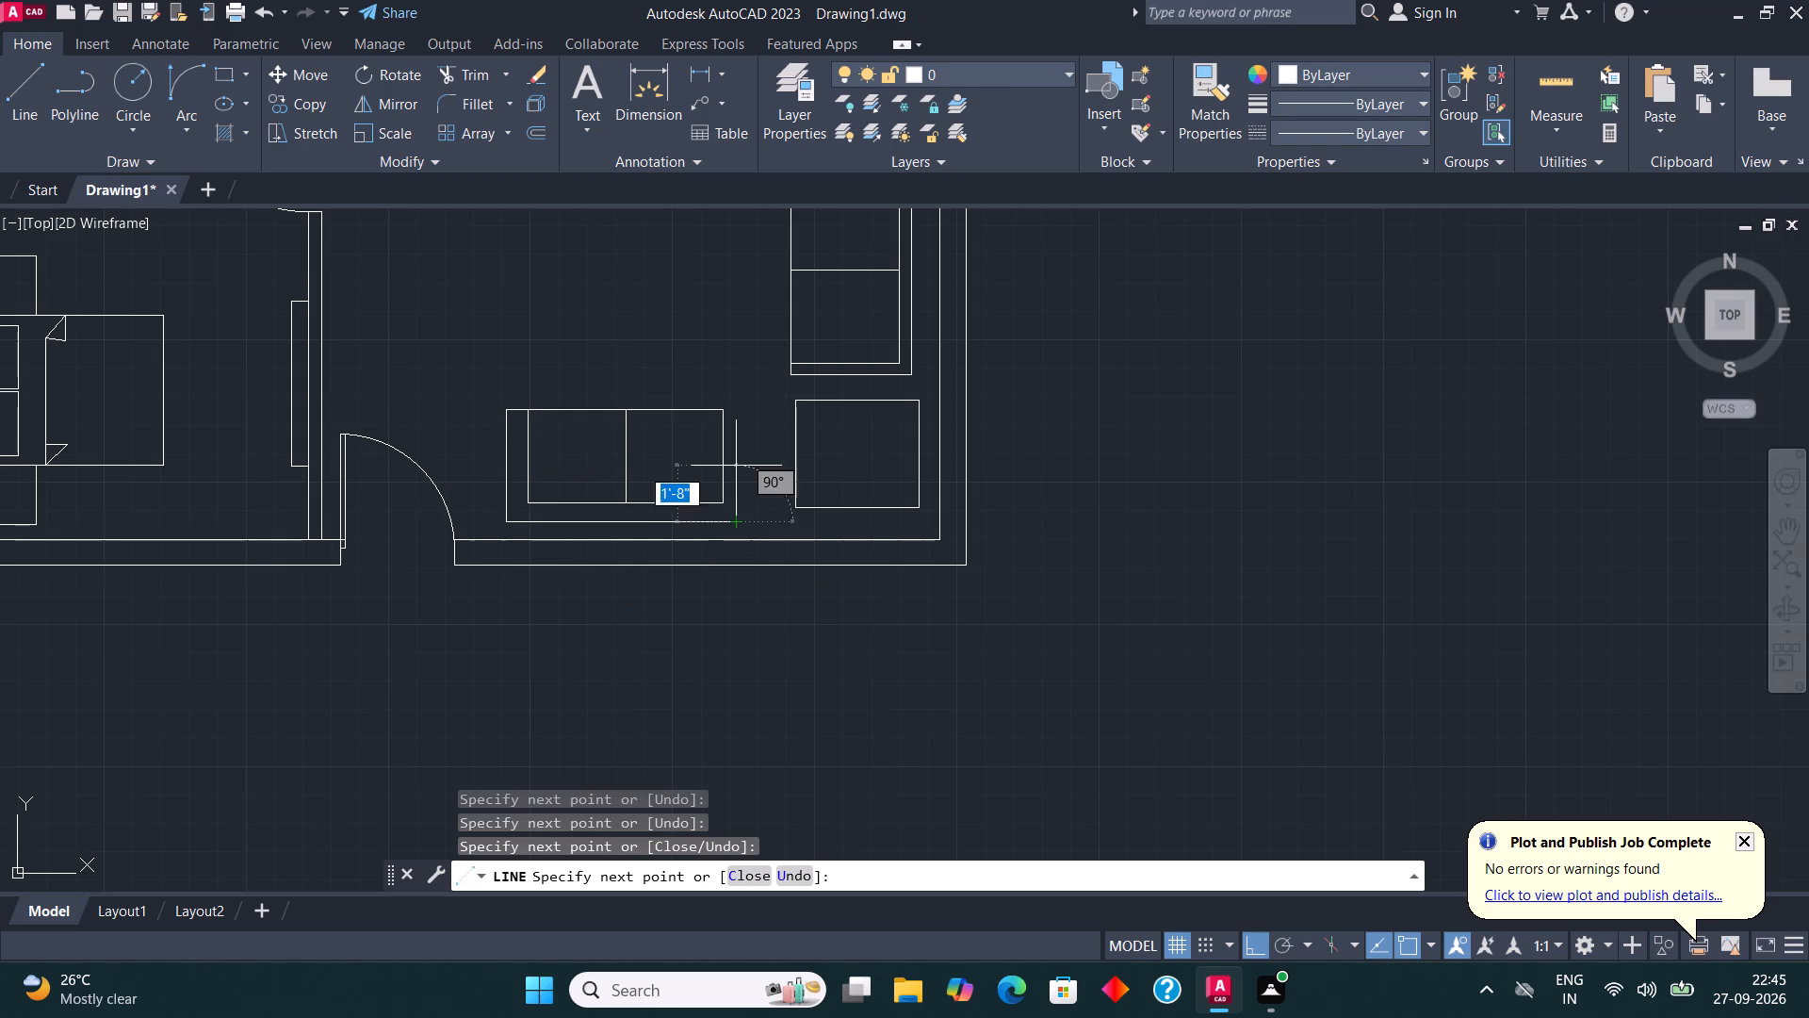
{"action": "left_click", "coordinate": [732, 407]}
{"action": "left_click", "coordinate": [690, 401]}
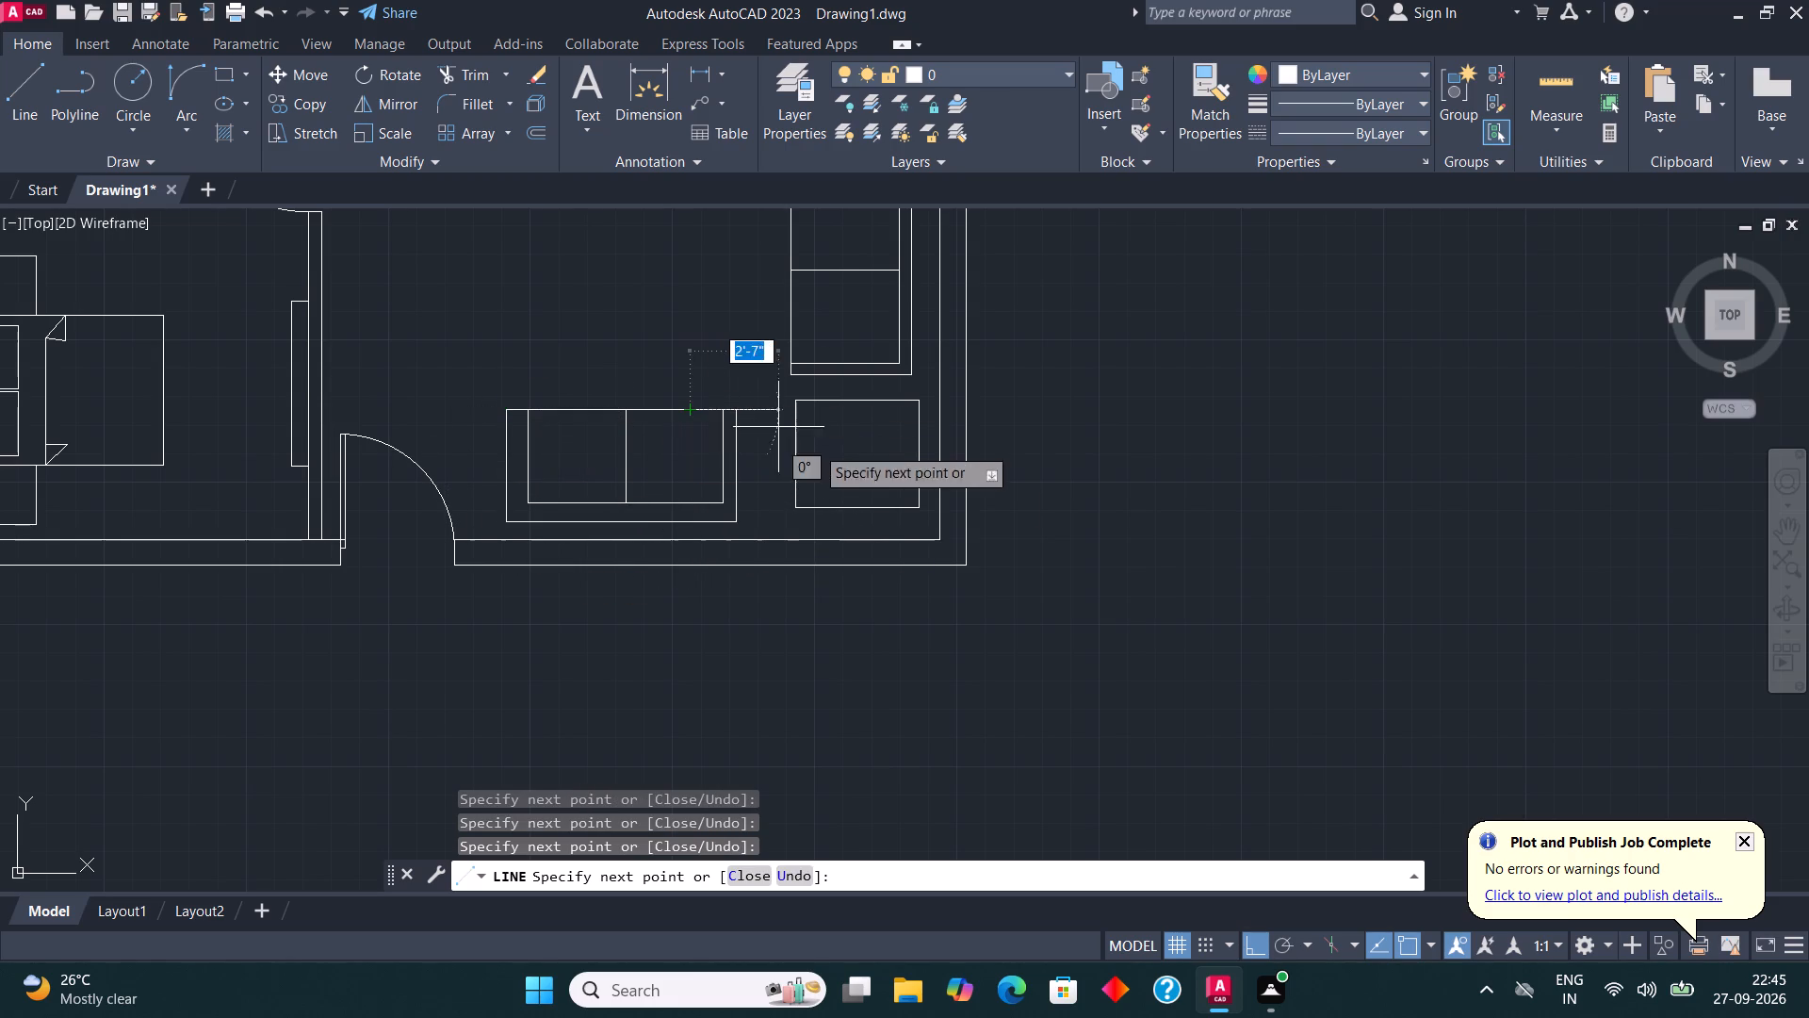
{"action": "key", "text": "Escape"}
Shift the two-seat sofa's outer armrest line on the corner table side outward by about 2".
{"action": "scroll", "coordinate": [758, 464], "scroll_direction": "up", "scroll_amount": 2}
{"action": "left_click", "coordinate": [699, 442]}
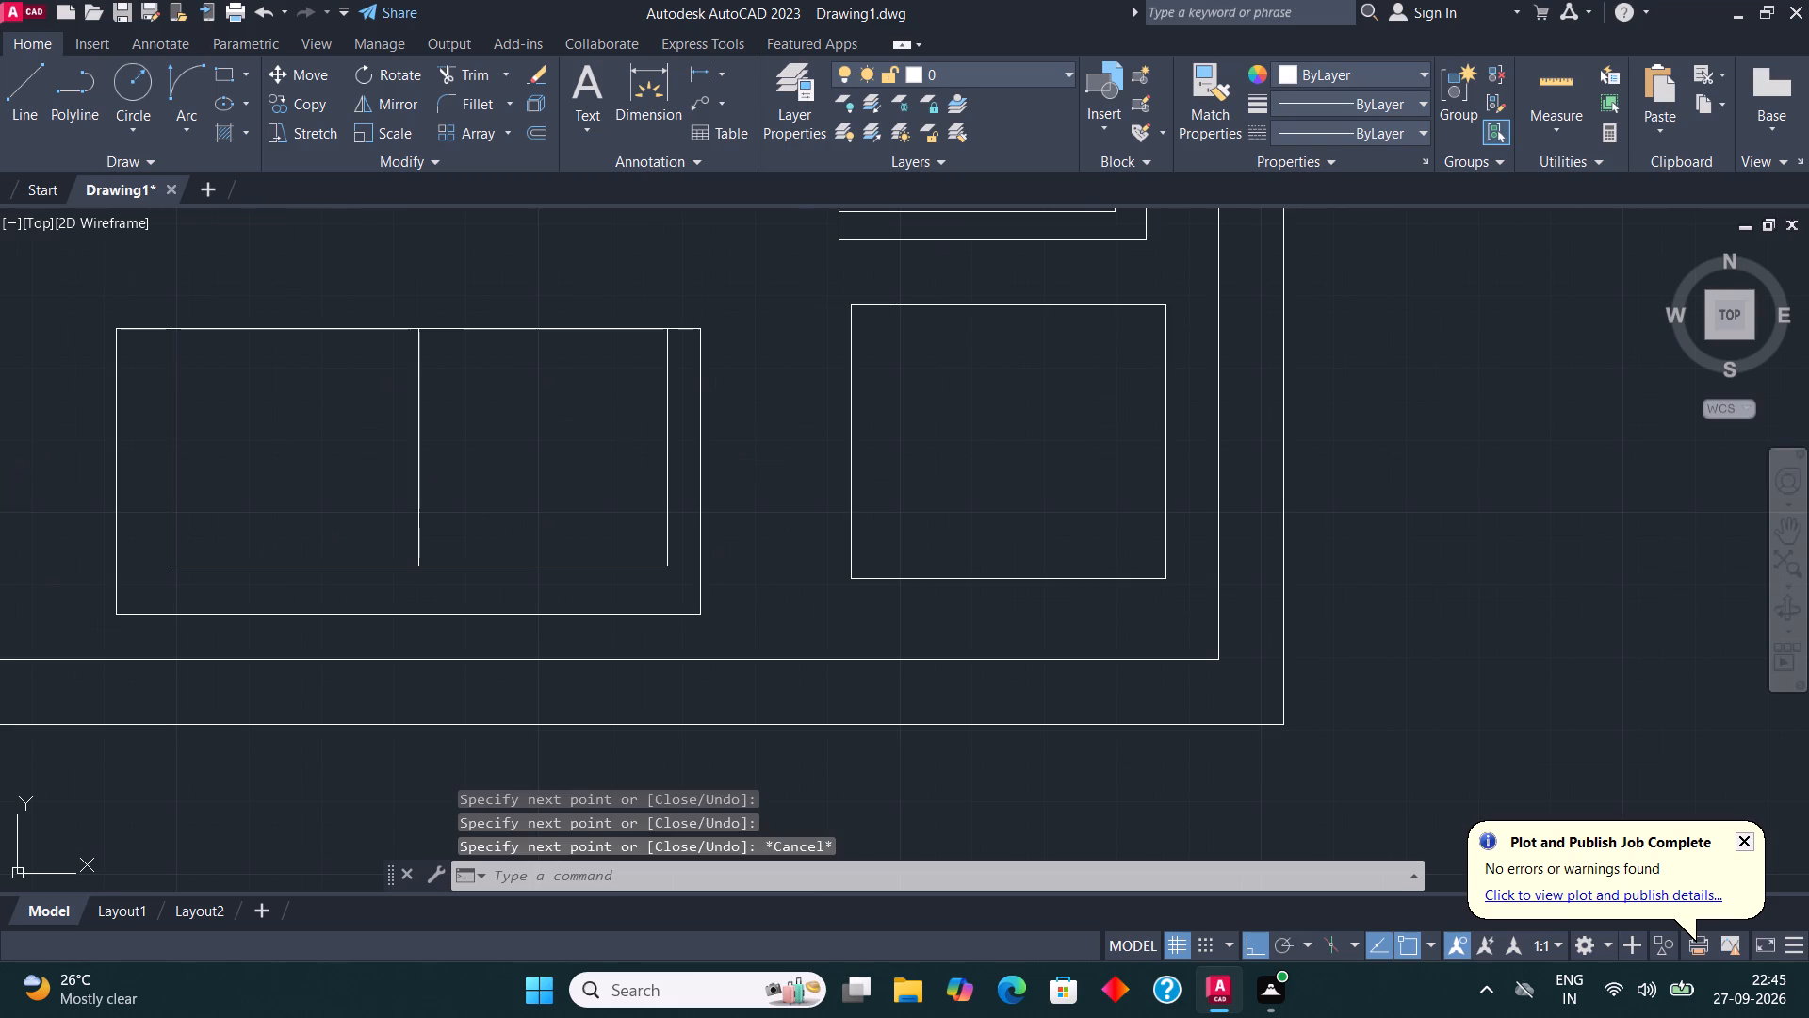
{"action": "left_click", "coordinate": [700, 474]}
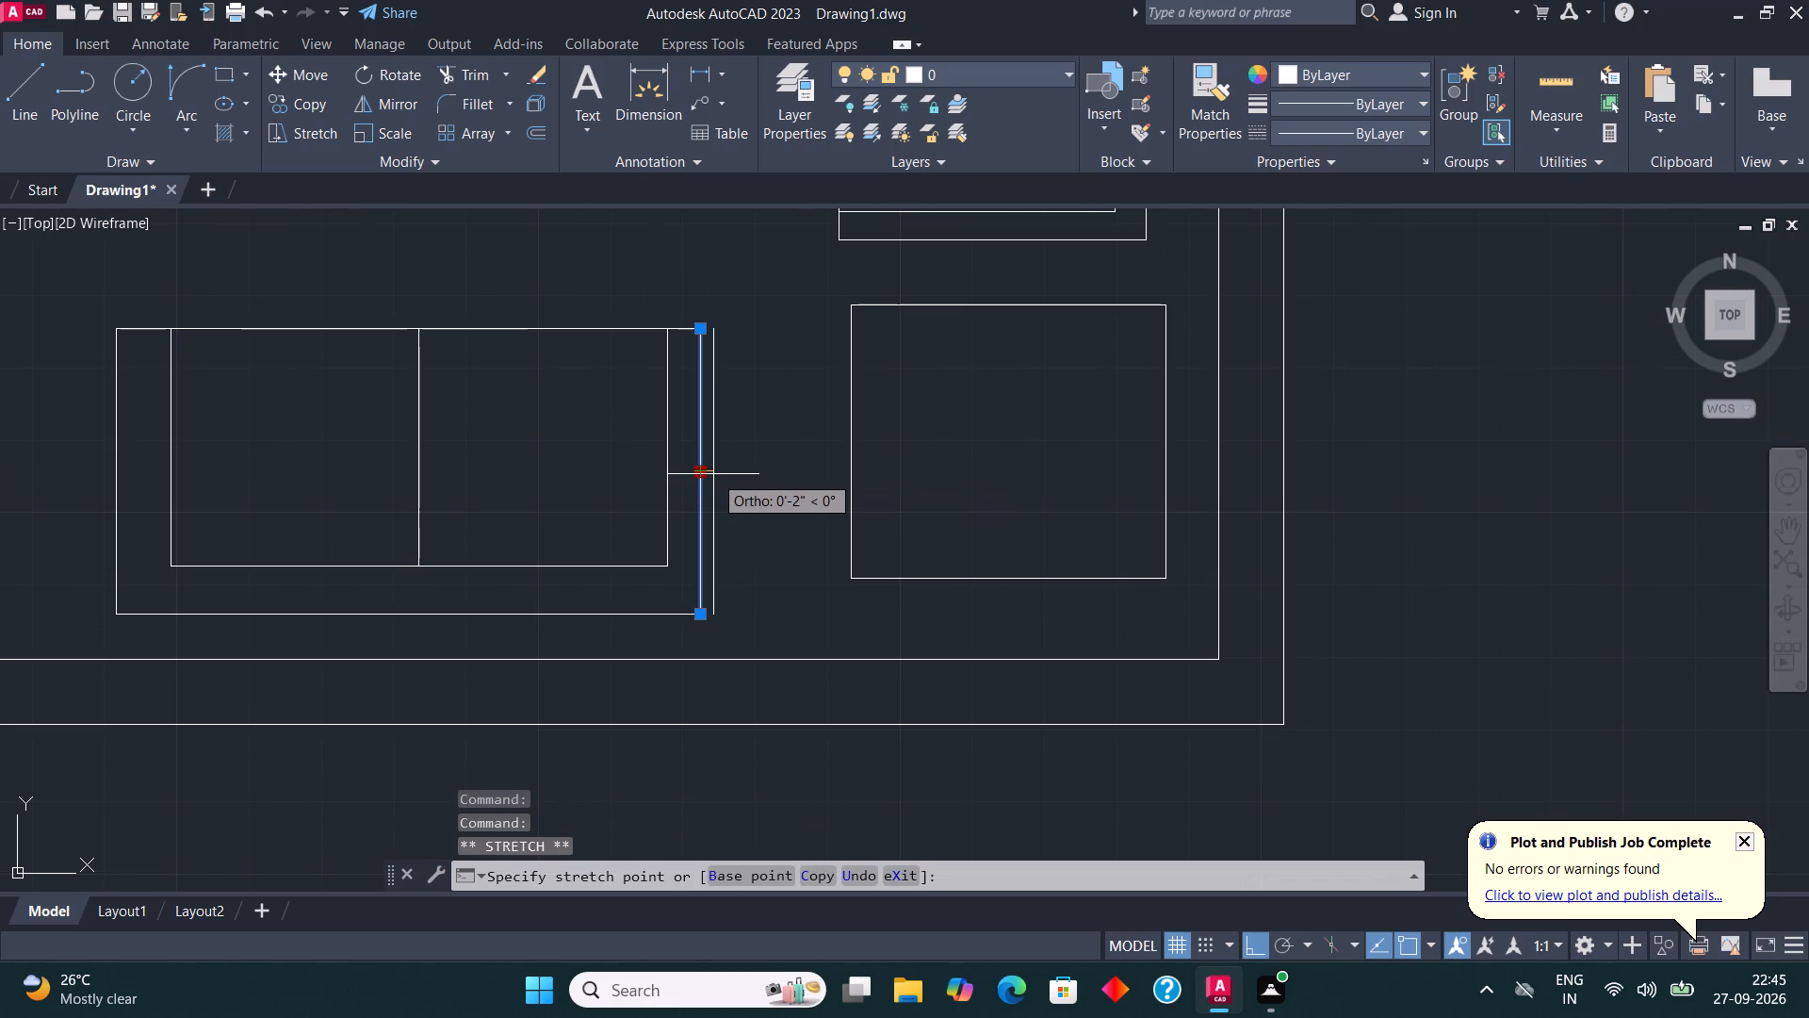
{"action": "left_click", "coordinate": [713, 474]}
{"action": "key", "text": "Escape"}
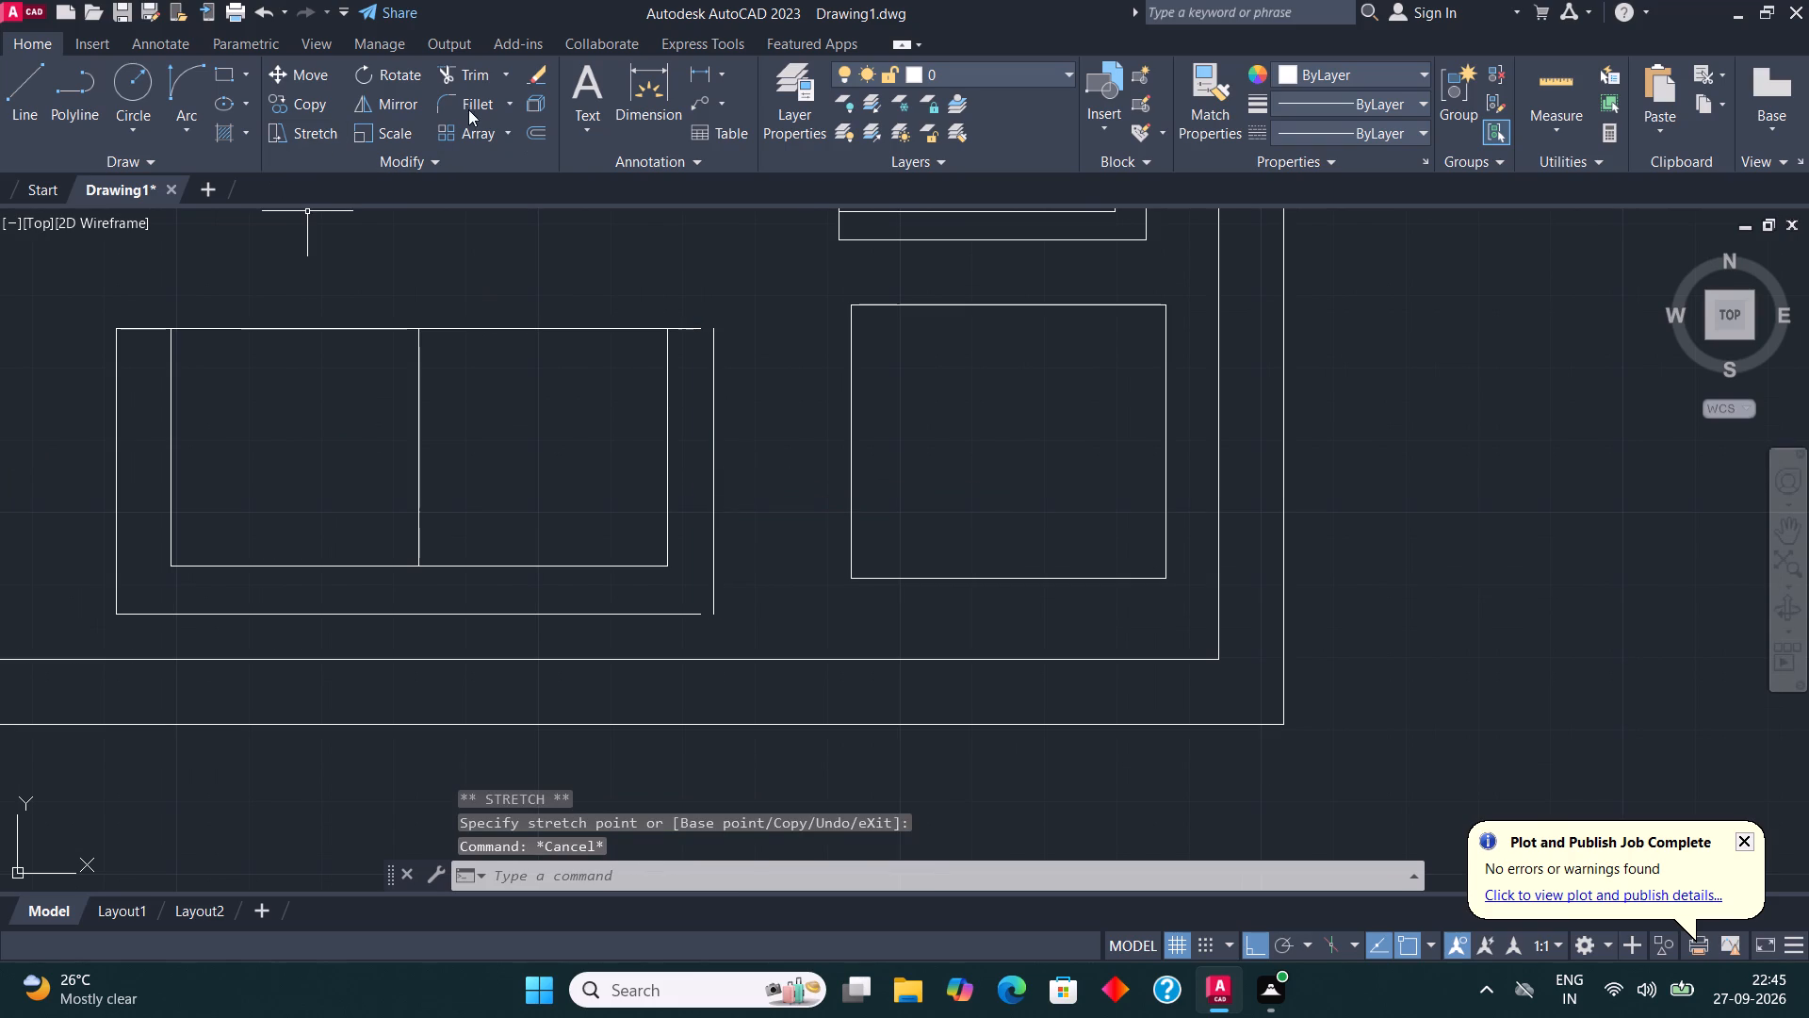
Fillet both open corners of the two-seat sofa's outline at the shifted armrest line.
{"action": "left_click", "coordinate": [468, 107]}
{"action": "left_click", "coordinate": [681, 327]}
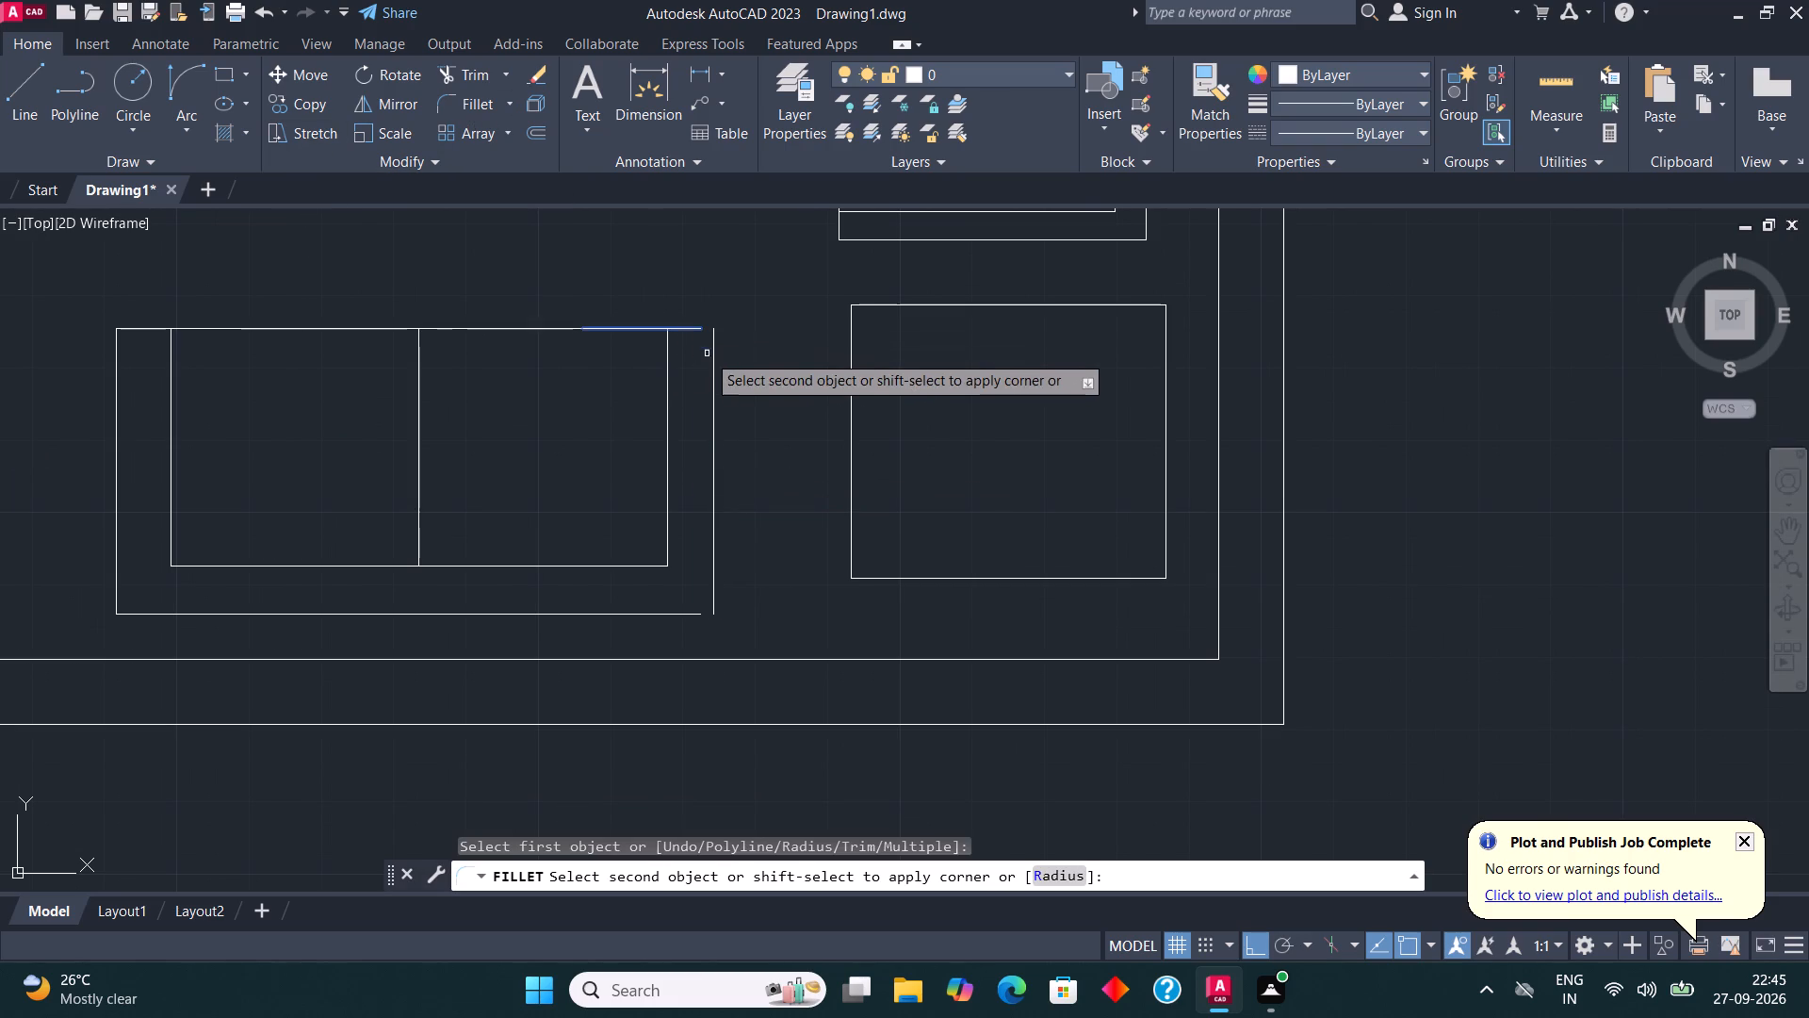
{"action": "left_click", "coordinate": [717, 360]}
{"action": "left_click", "coordinate": [713, 352]}
{"action": "left_click", "coordinate": [479, 102]}
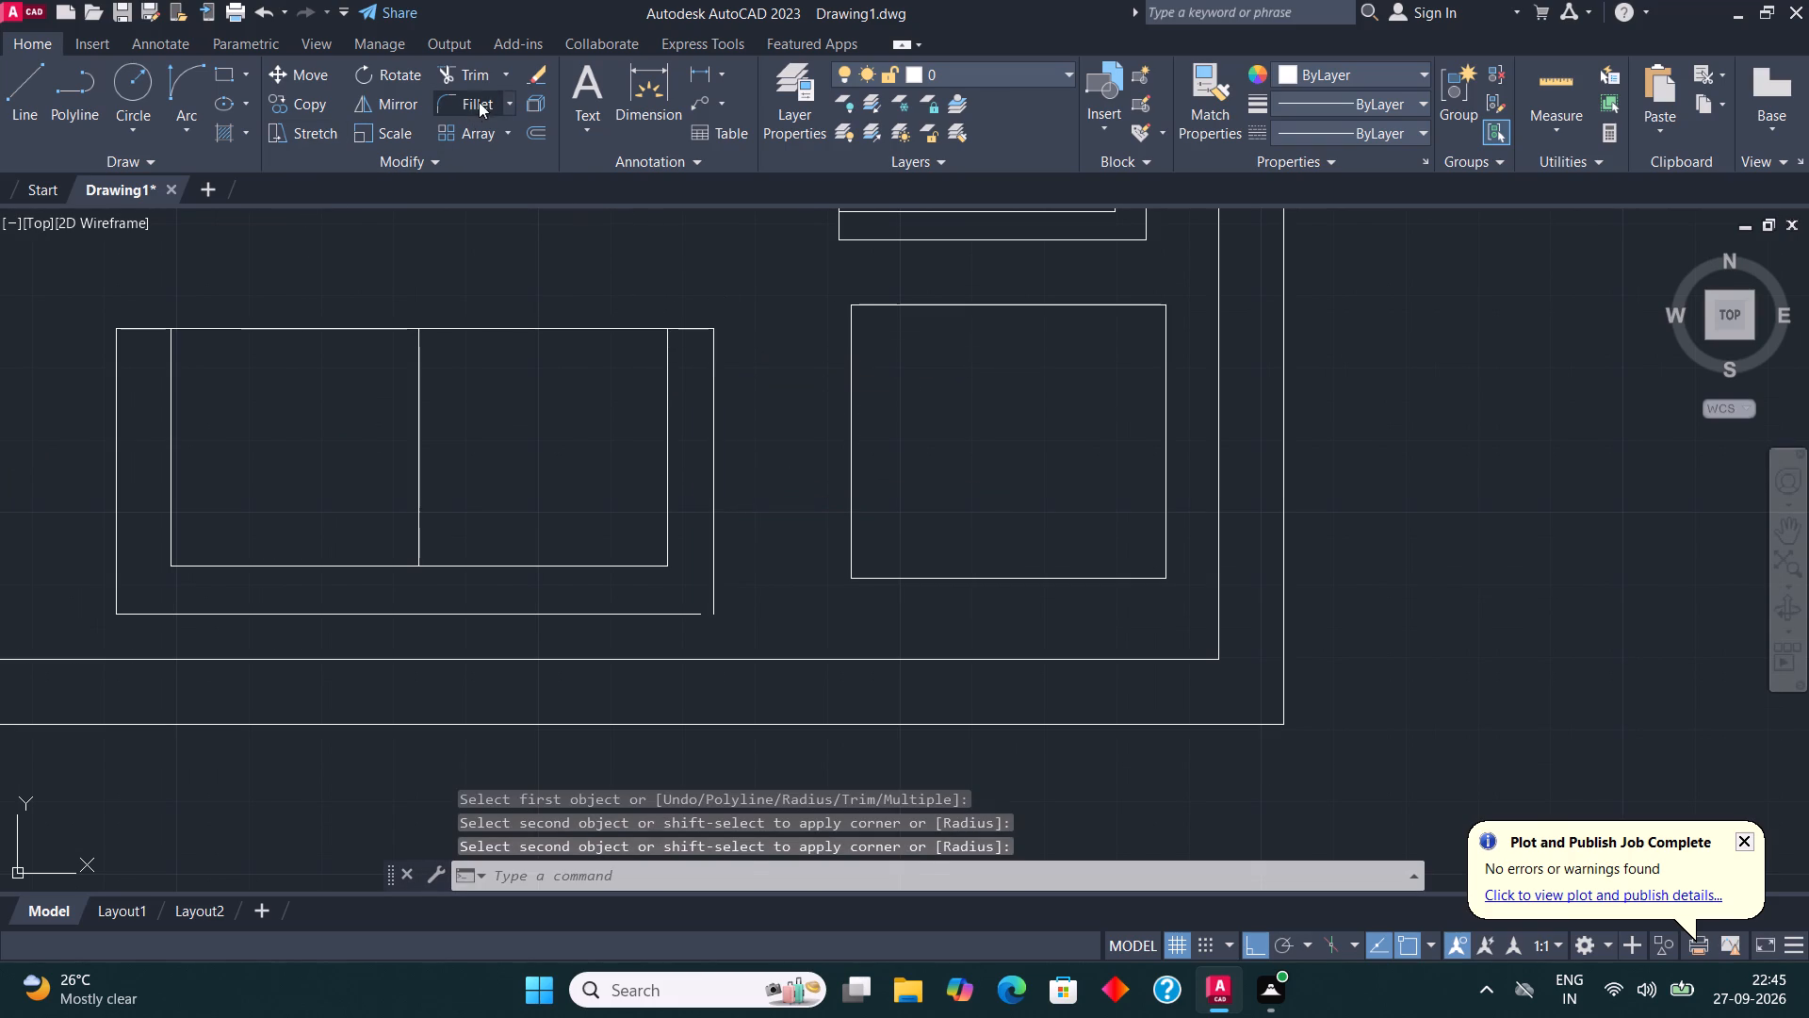
{"action": "left_click", "coordinate": [716, 544]}
{"action": "left_click", "coordinate": [670, 614]}
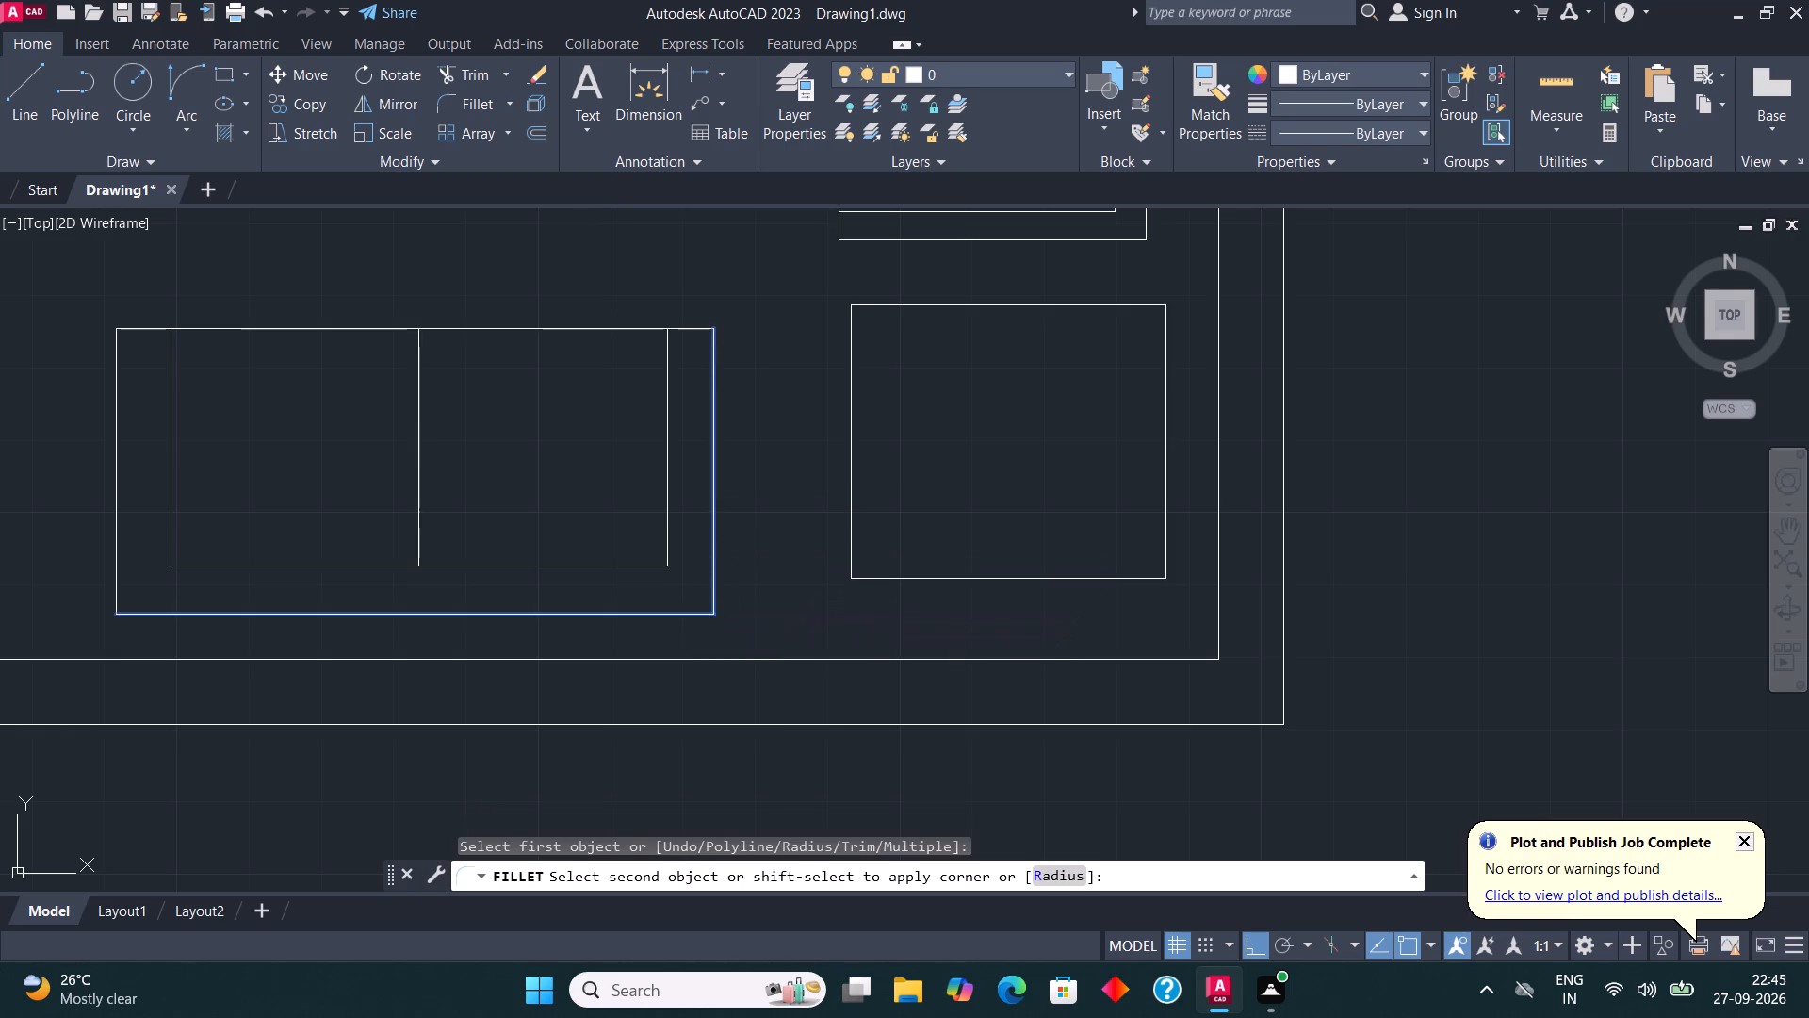
{"action": "scroll", "coordinate": [746, 651], "scroll_direction": "down", "scroll_amount": 2}
{"action": "key", "text": "Escape"}
Mirror the two-seat sofa across a horizontal line to the opposite end of the three-seat sofa, keeping the original.
{"action": "scroll", "coordinate": [916, 604], "scroll_direction": "down", "scroll_amount": 3}
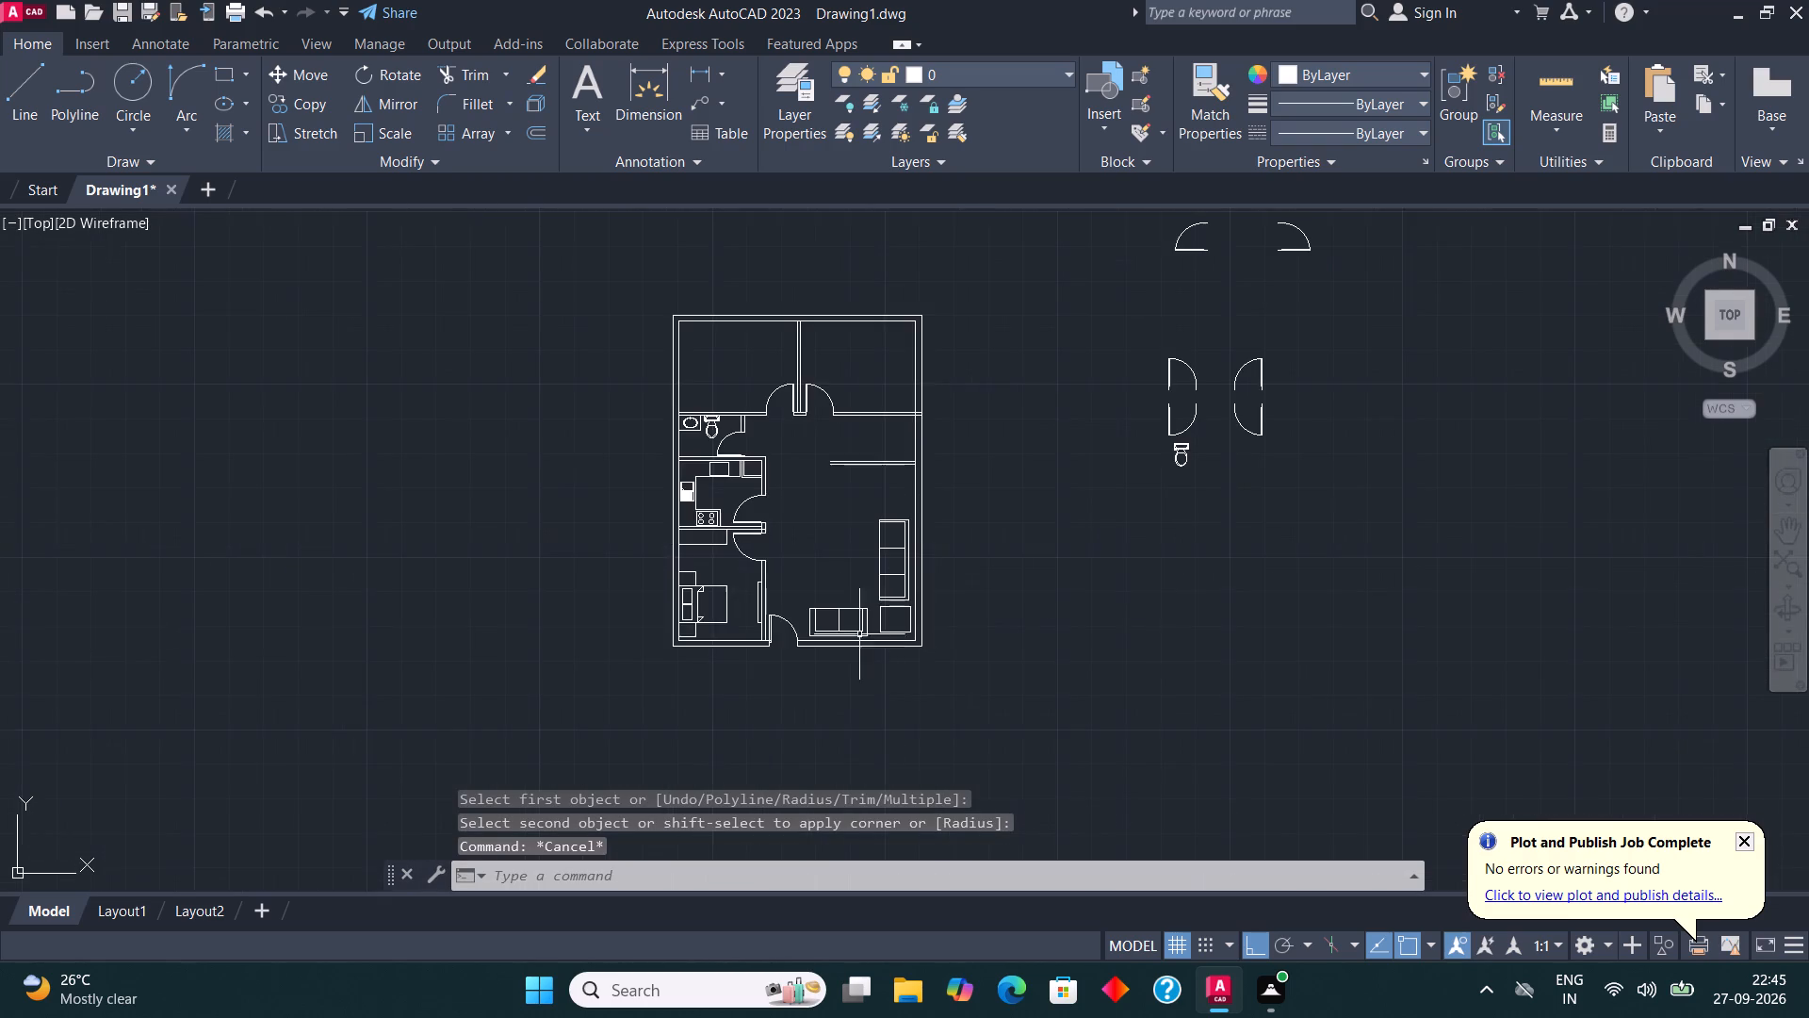
{"action": "scroll", "coordinate": [830, 597], "scroll_direction": "up", "scroll_amount": 3}
{"action": "scroll", "coordinate": [907, 670], "scroll_direction": "down", "scroll_amount": 2}
{"action": "scroll", "coordinate": [932, 695], "scroll_direction": "up", "scroll_amount": 2}
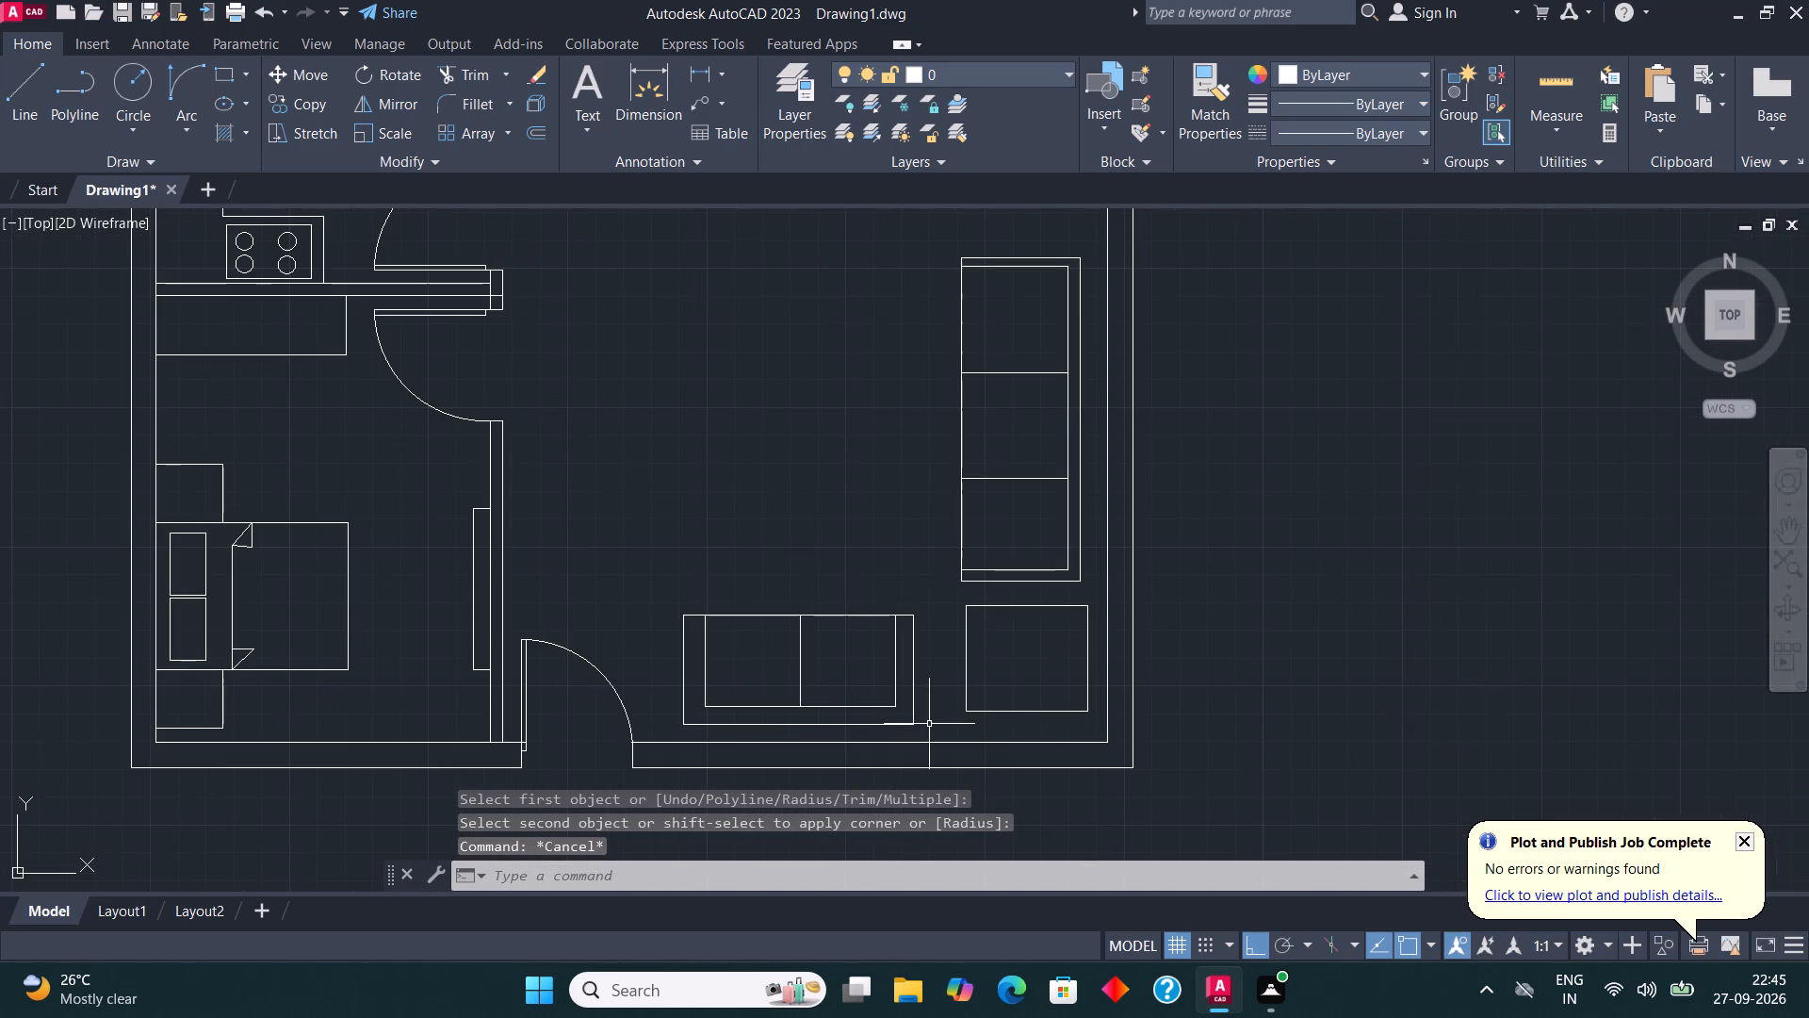
{"action": "left_click", "coordinate": [932, 727]}
{"action": "left_click", "coordinate": [640, 558]}
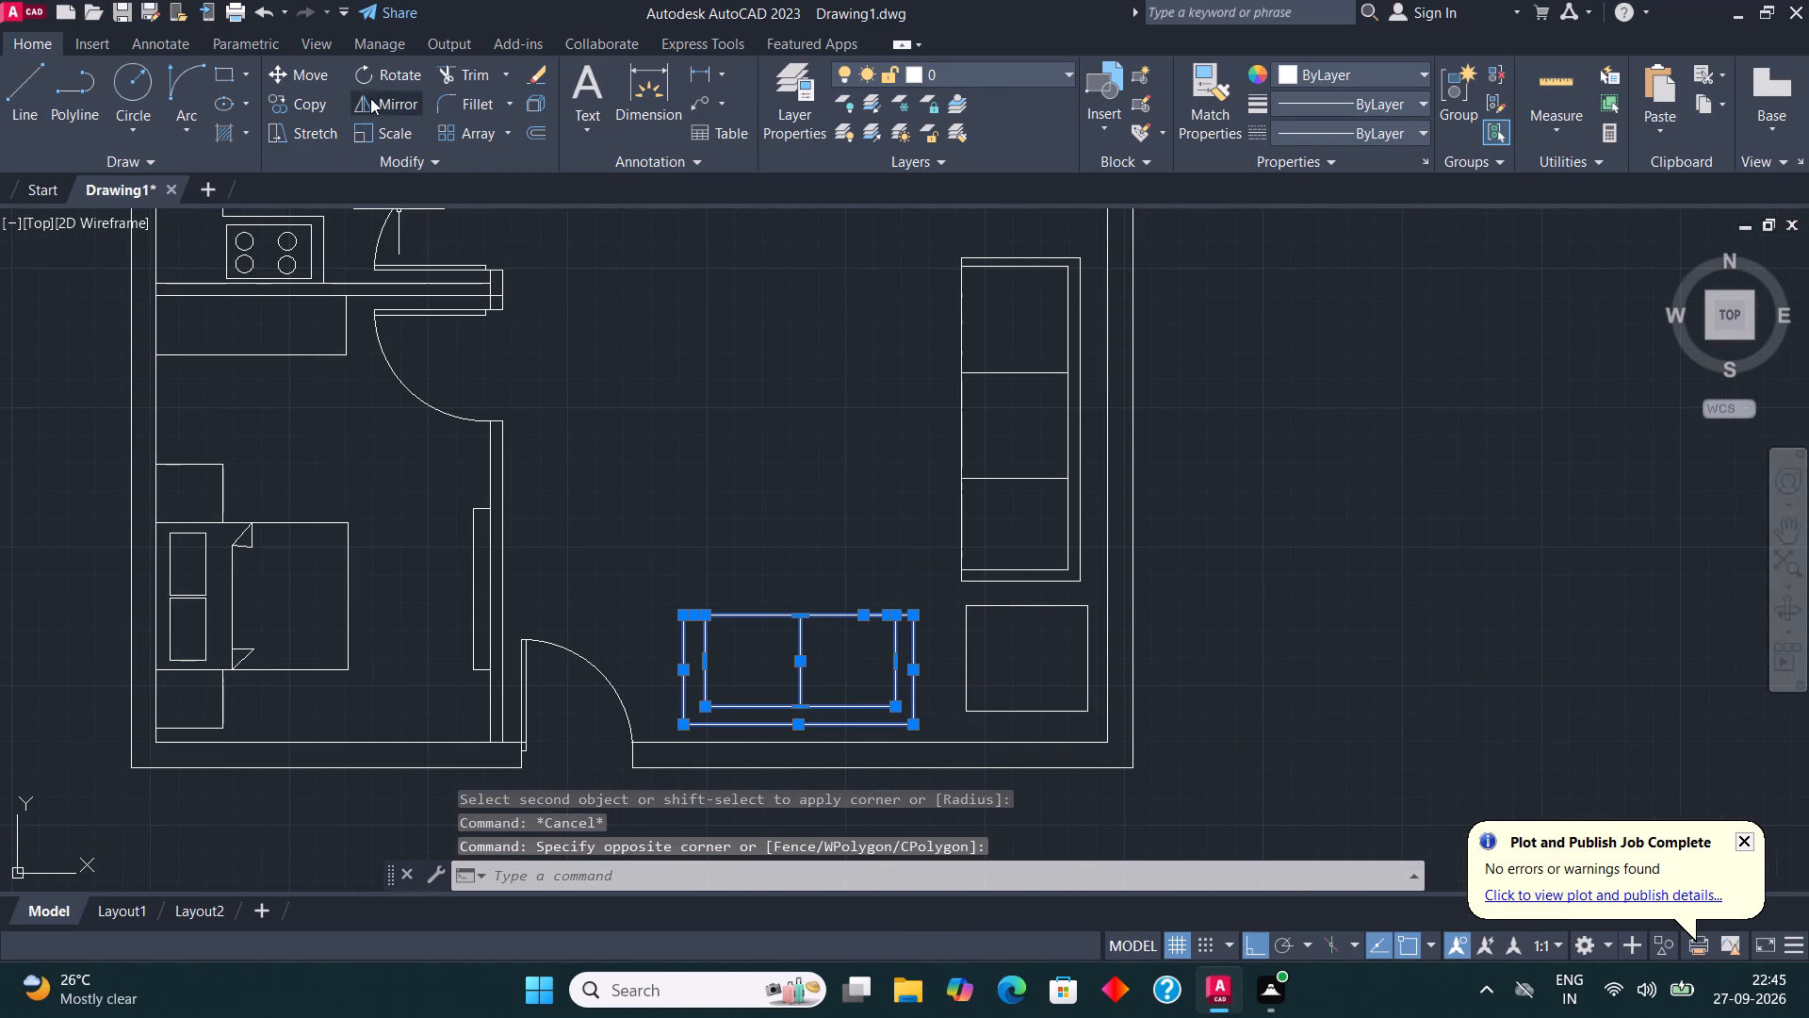
{"action": "left_click", "coordinate": [370, 98]}
{"action": "scroll", "coordinate": [548, 339], "scroll_direction": "down", "scroll_amount": 2}
{"action": "left_click", "coordinate": [656, 371]}
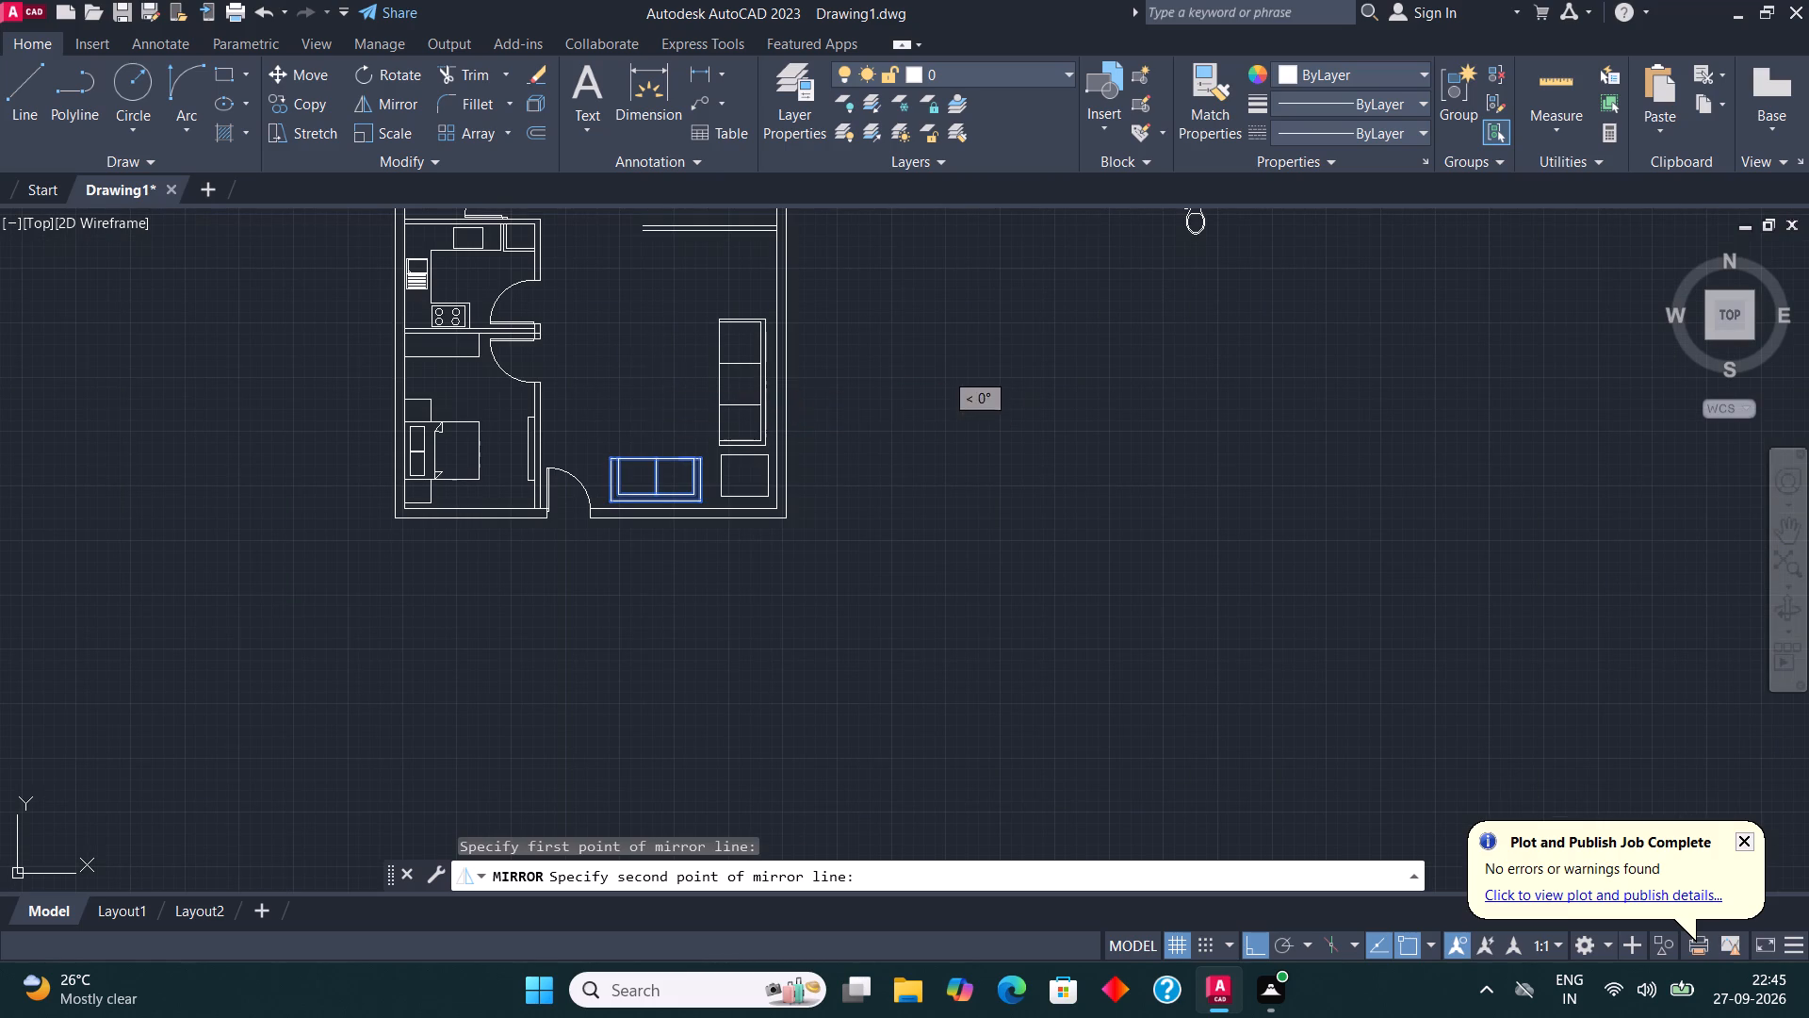
{"action": "left_click", "coordinate": [594, 399]}
{"action": "left_click_drag", "start_coordinate": [657, 481], "coordinate": [594, 399]}
Move the mirrored two-seat sofa away from the hall partition, straight toward the entrance wall, beside the three-seat sofa's end.
{"action": "scroll", "coordinate": [826, 431], "scroll_direction": "down", "scroll_amount": 1}
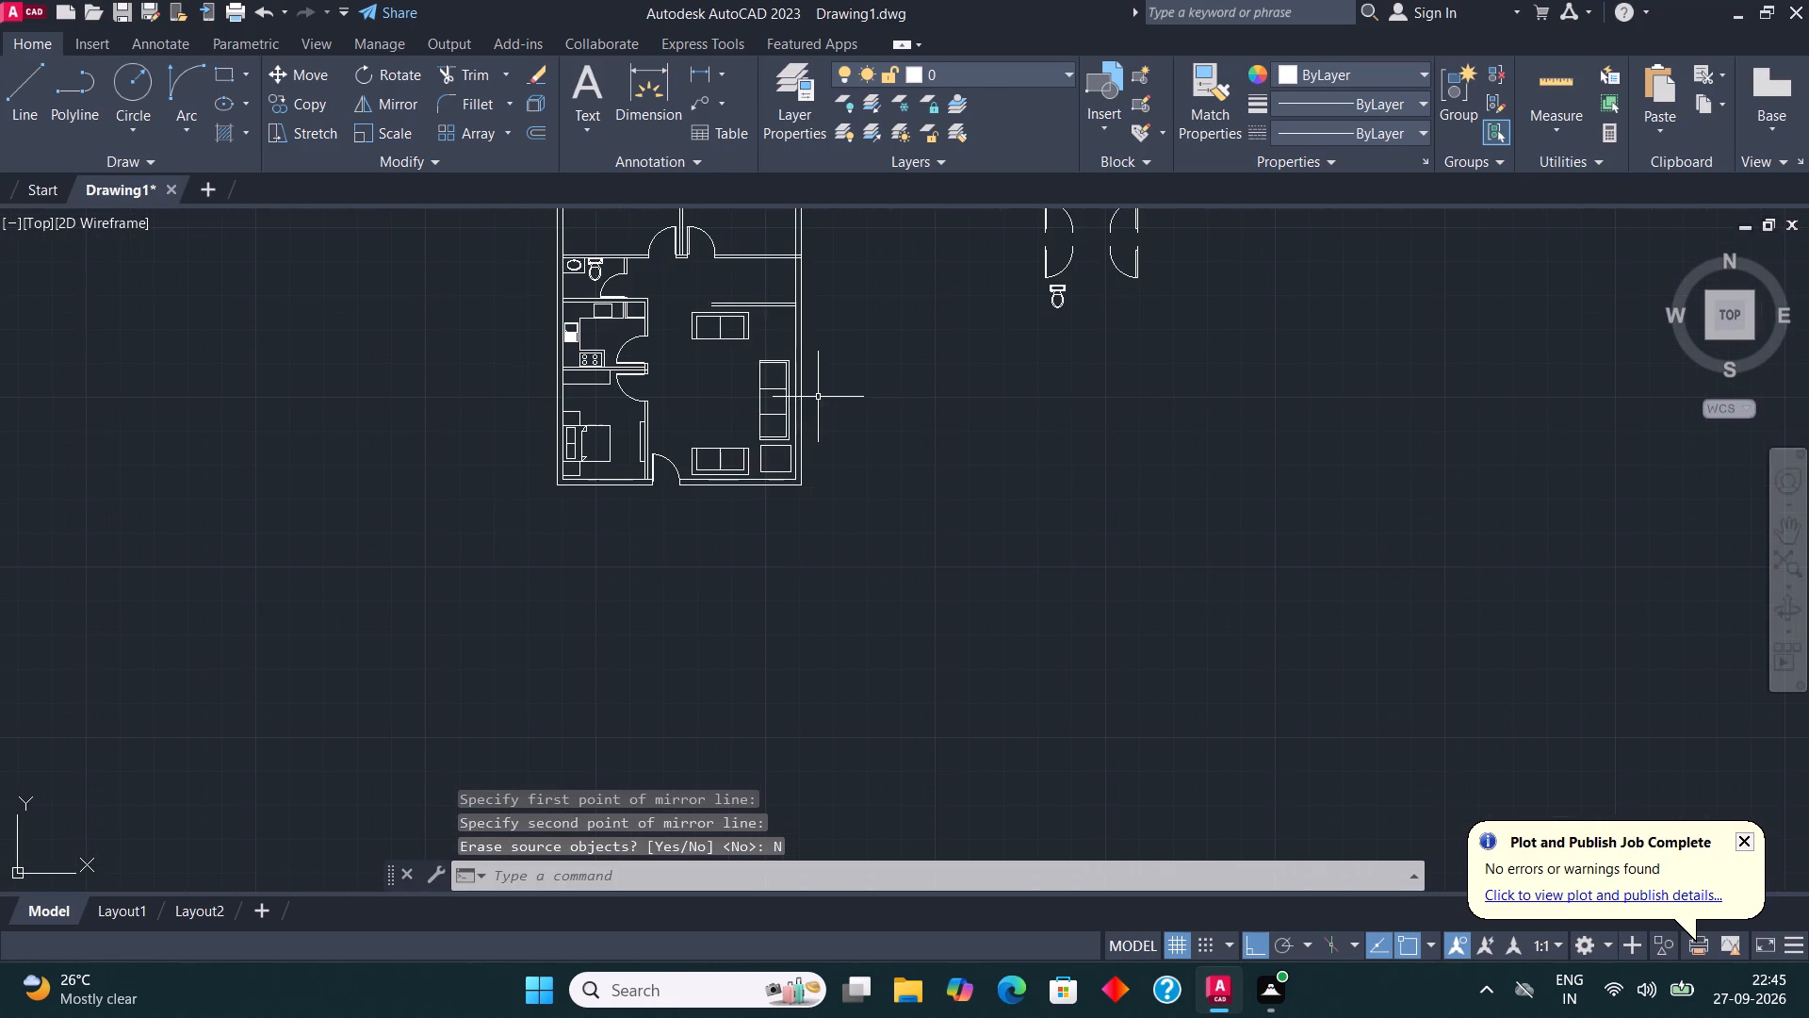
{"action": "scroll", "coordinate": [716, 285], "scroll_direction": "up", "scroll_amount": 3}
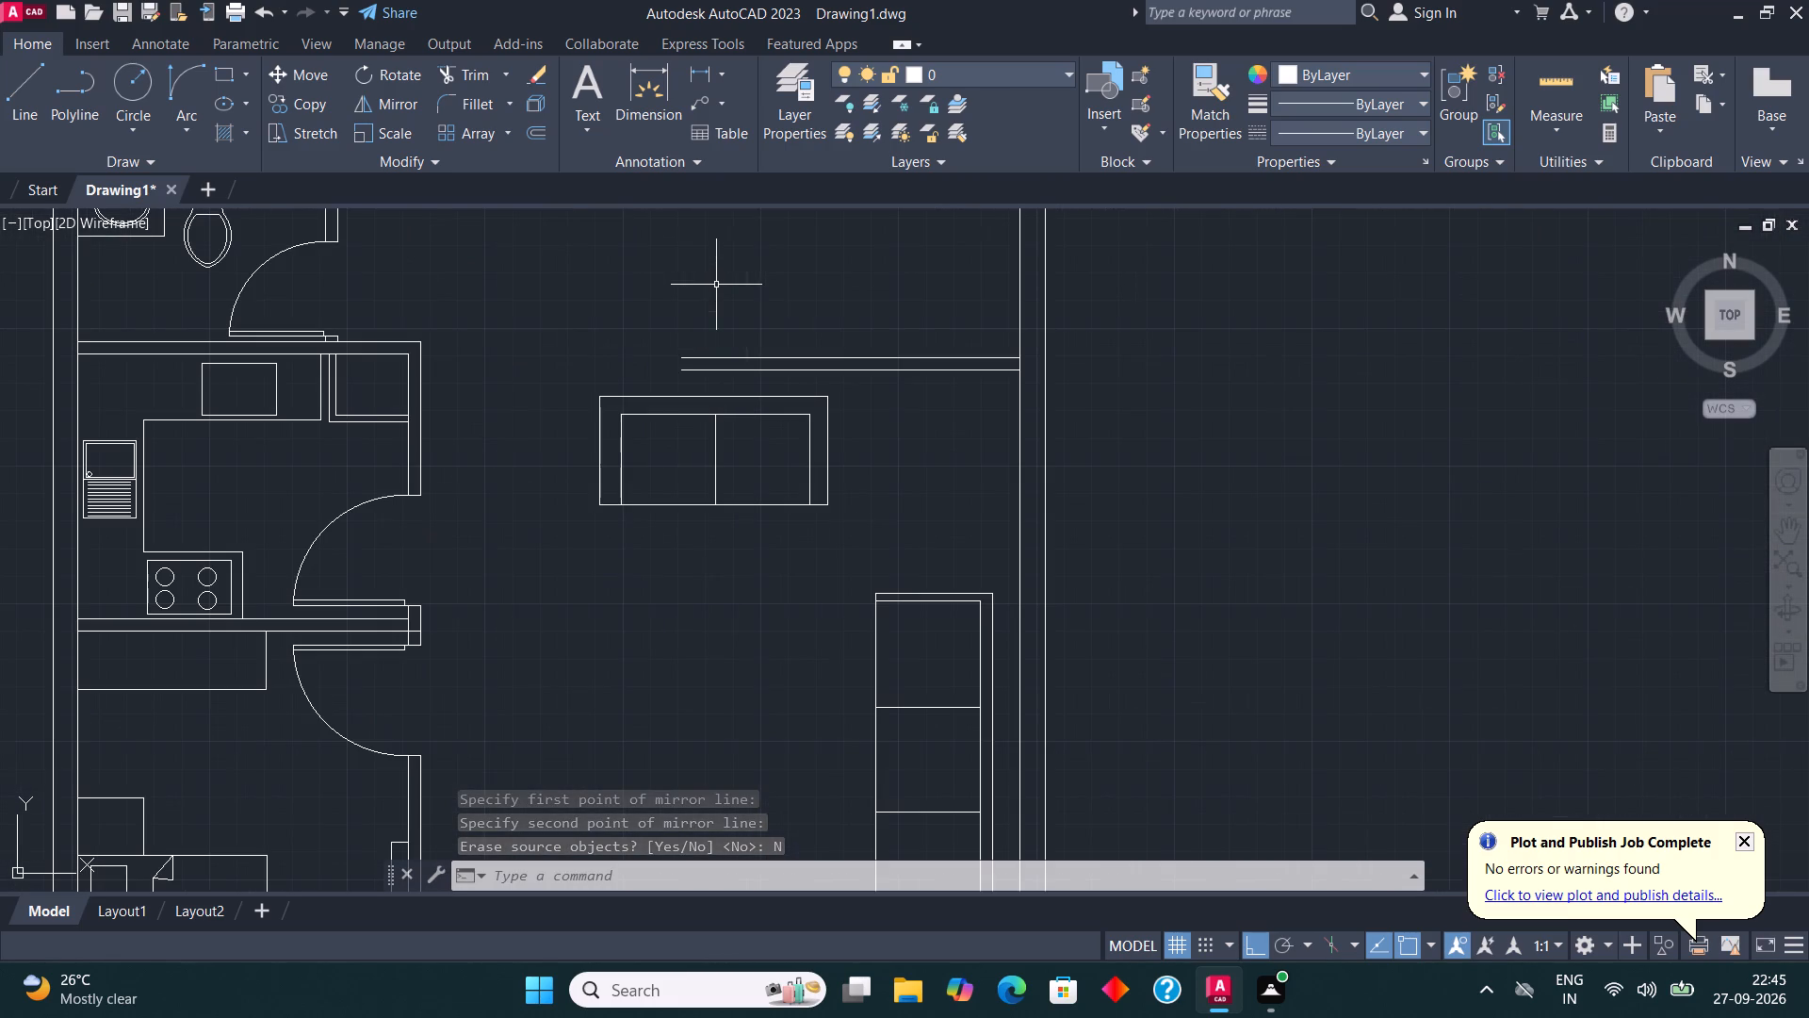
{"action": "left_click", "coordinate": [864, 519]}
{"action": "left_click", "coordinate": [594, 385]}
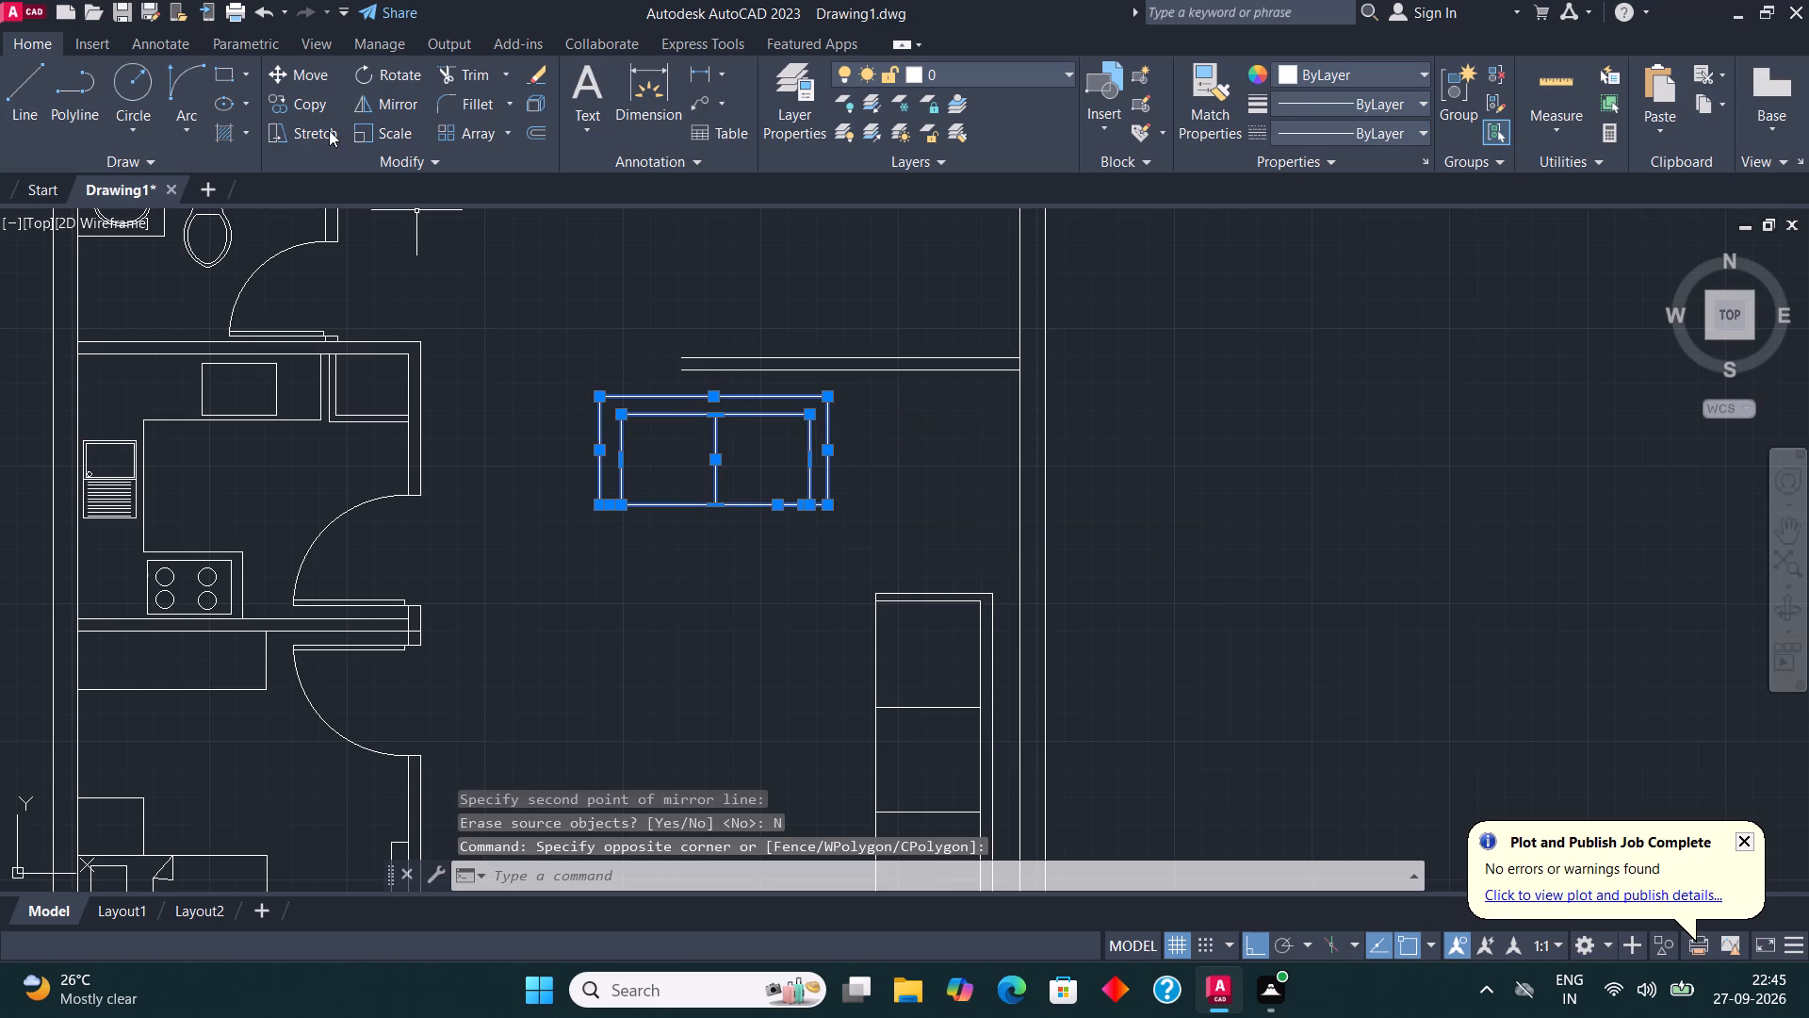
{"action": "left_click", "coordinate": [313, 59]}
{"action": "left_click", "coordinate": [308, 71]}
{"action": "left_click", "coordinate": [700, 443]}
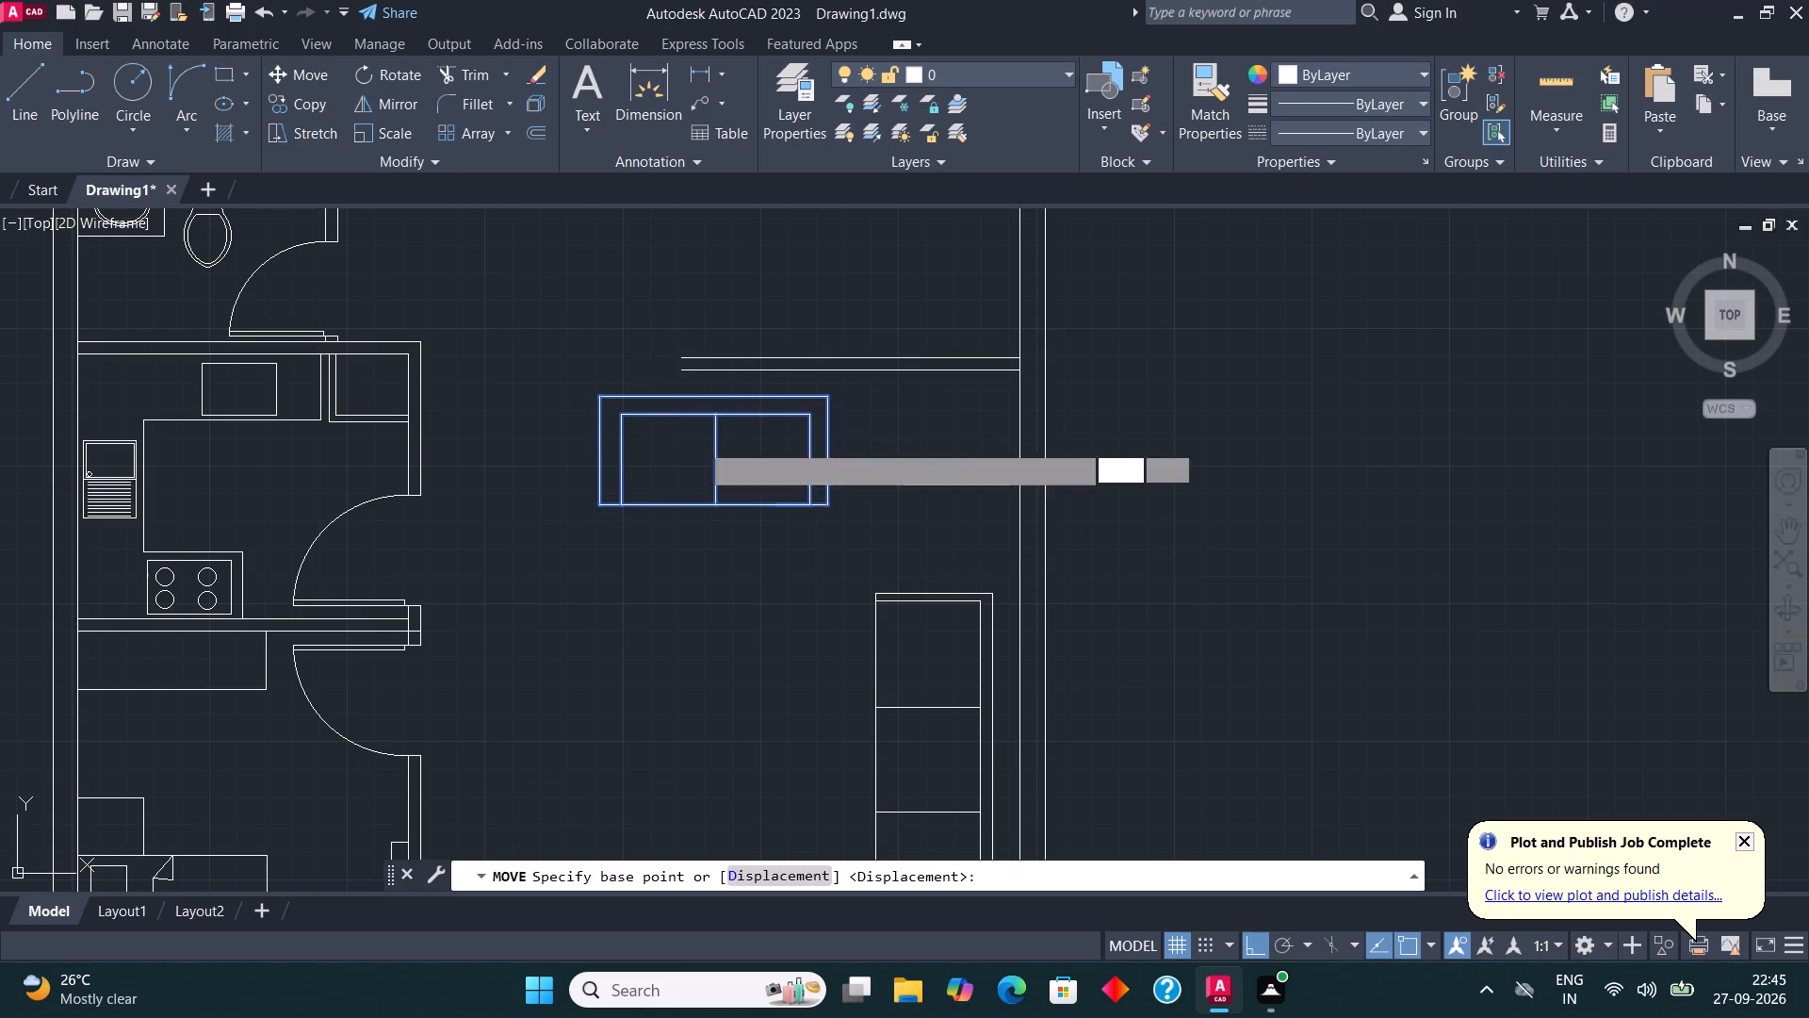
{"action": "left_click", "coordinate": [770, 620]}
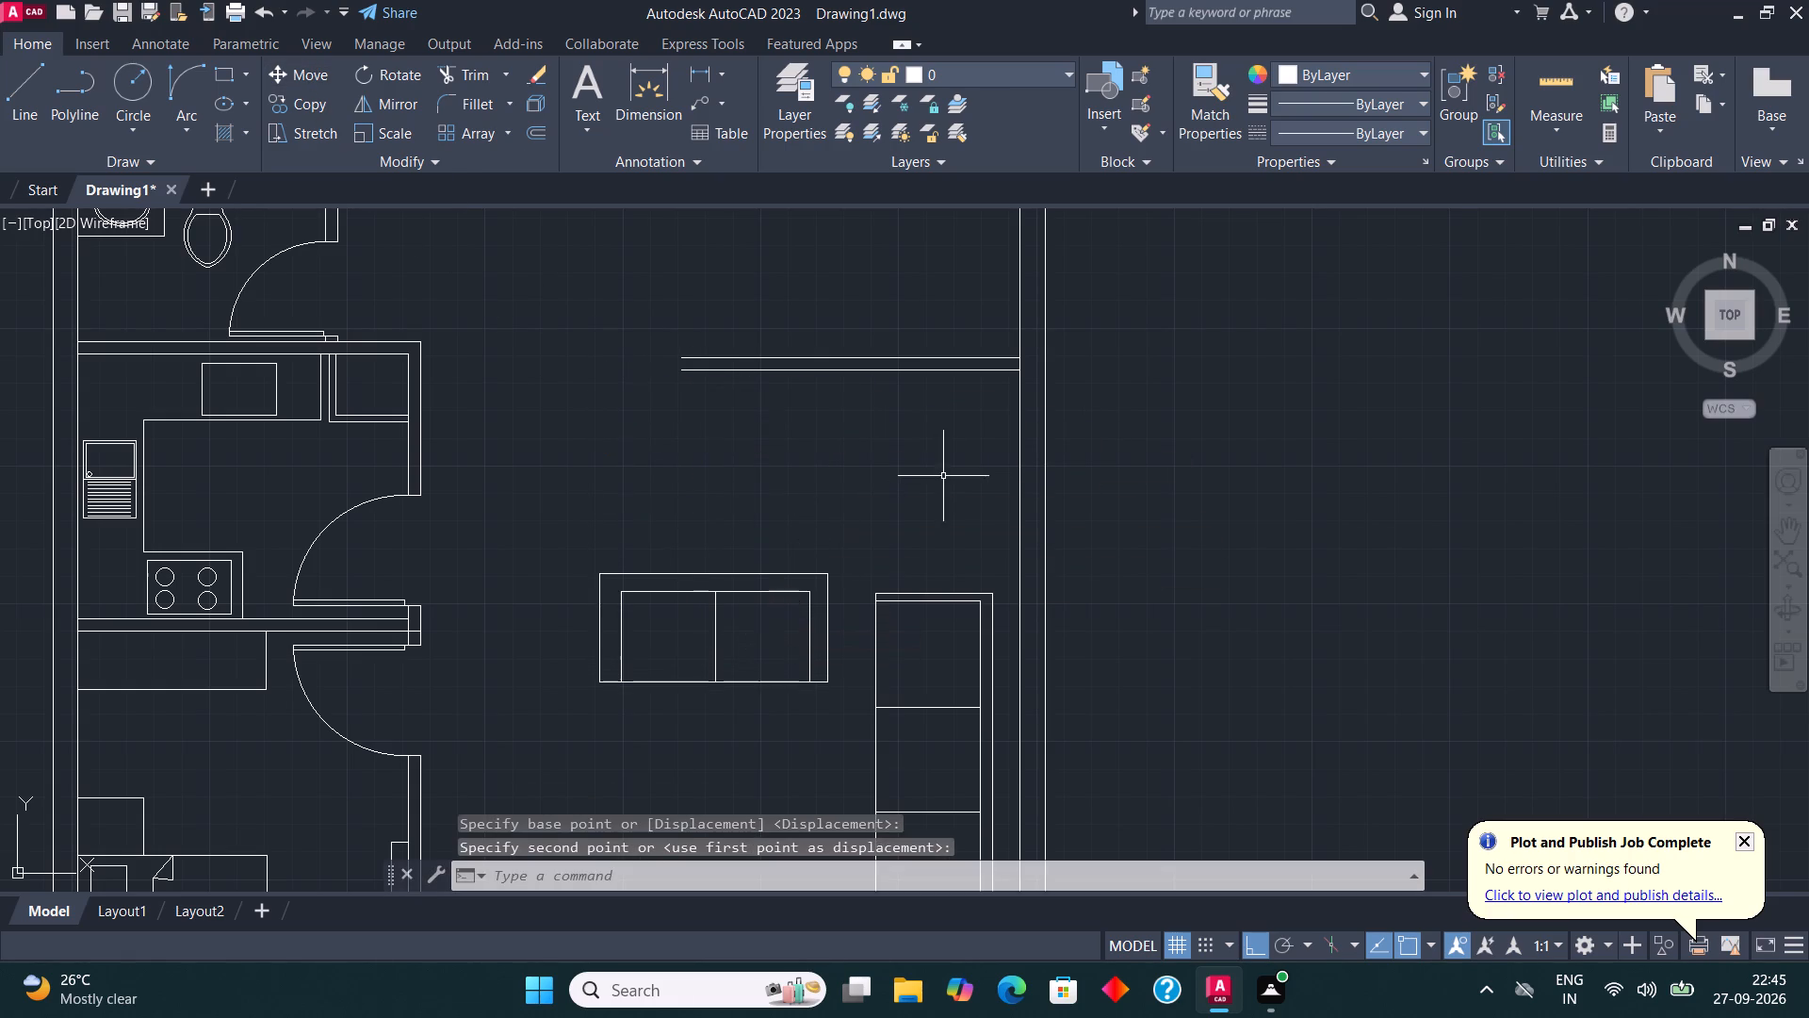
Scale down the three-seat sofa from a base point at its corner table end.
{"action": "scroll", "coordinate": [943, 477], "scroll_direction": "down", "scroll_amount": 1}
{"action": "scroll", "coordinate": [1005, 408], "scroll_direction": "down", "scroll_amount": 1}
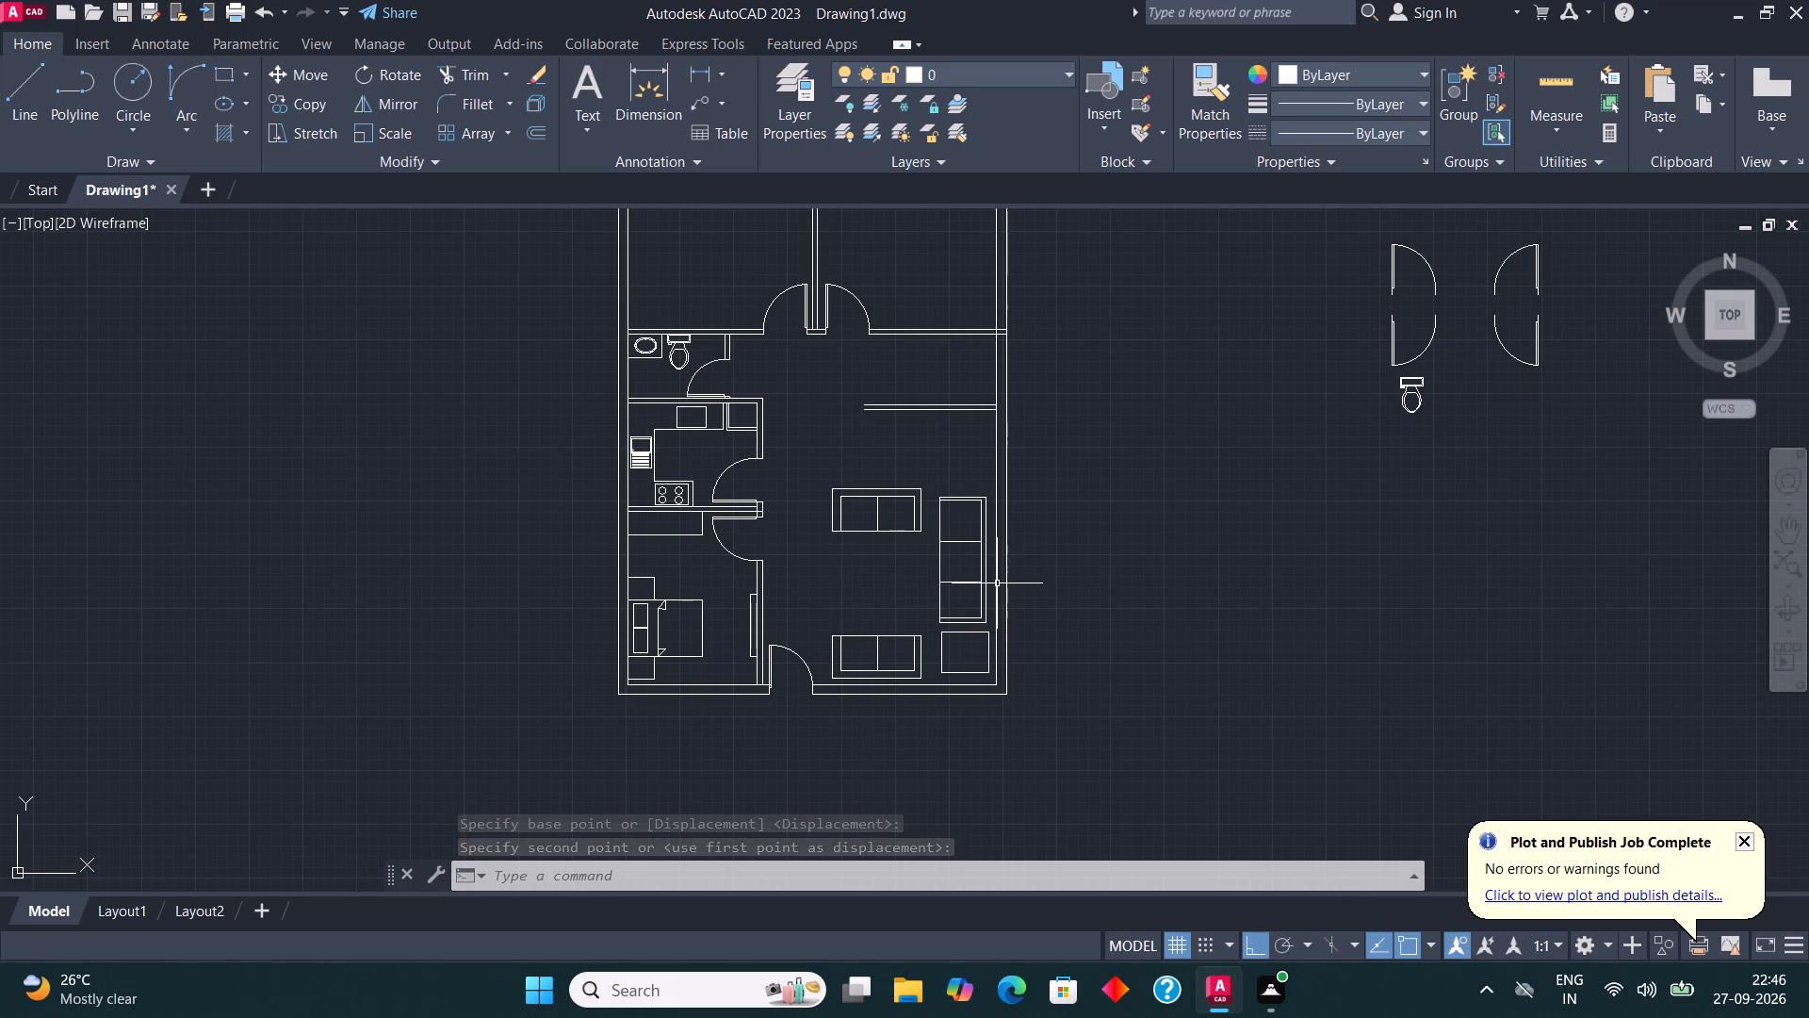
{"action": "scroll", "coordinate": [988, 461], "scroll_direction": "up", "scroll_amount": 2}
{"action": "scroll", "coordinate": [986, 474], "scroll_direction": "down", "scroll_amount": 1}
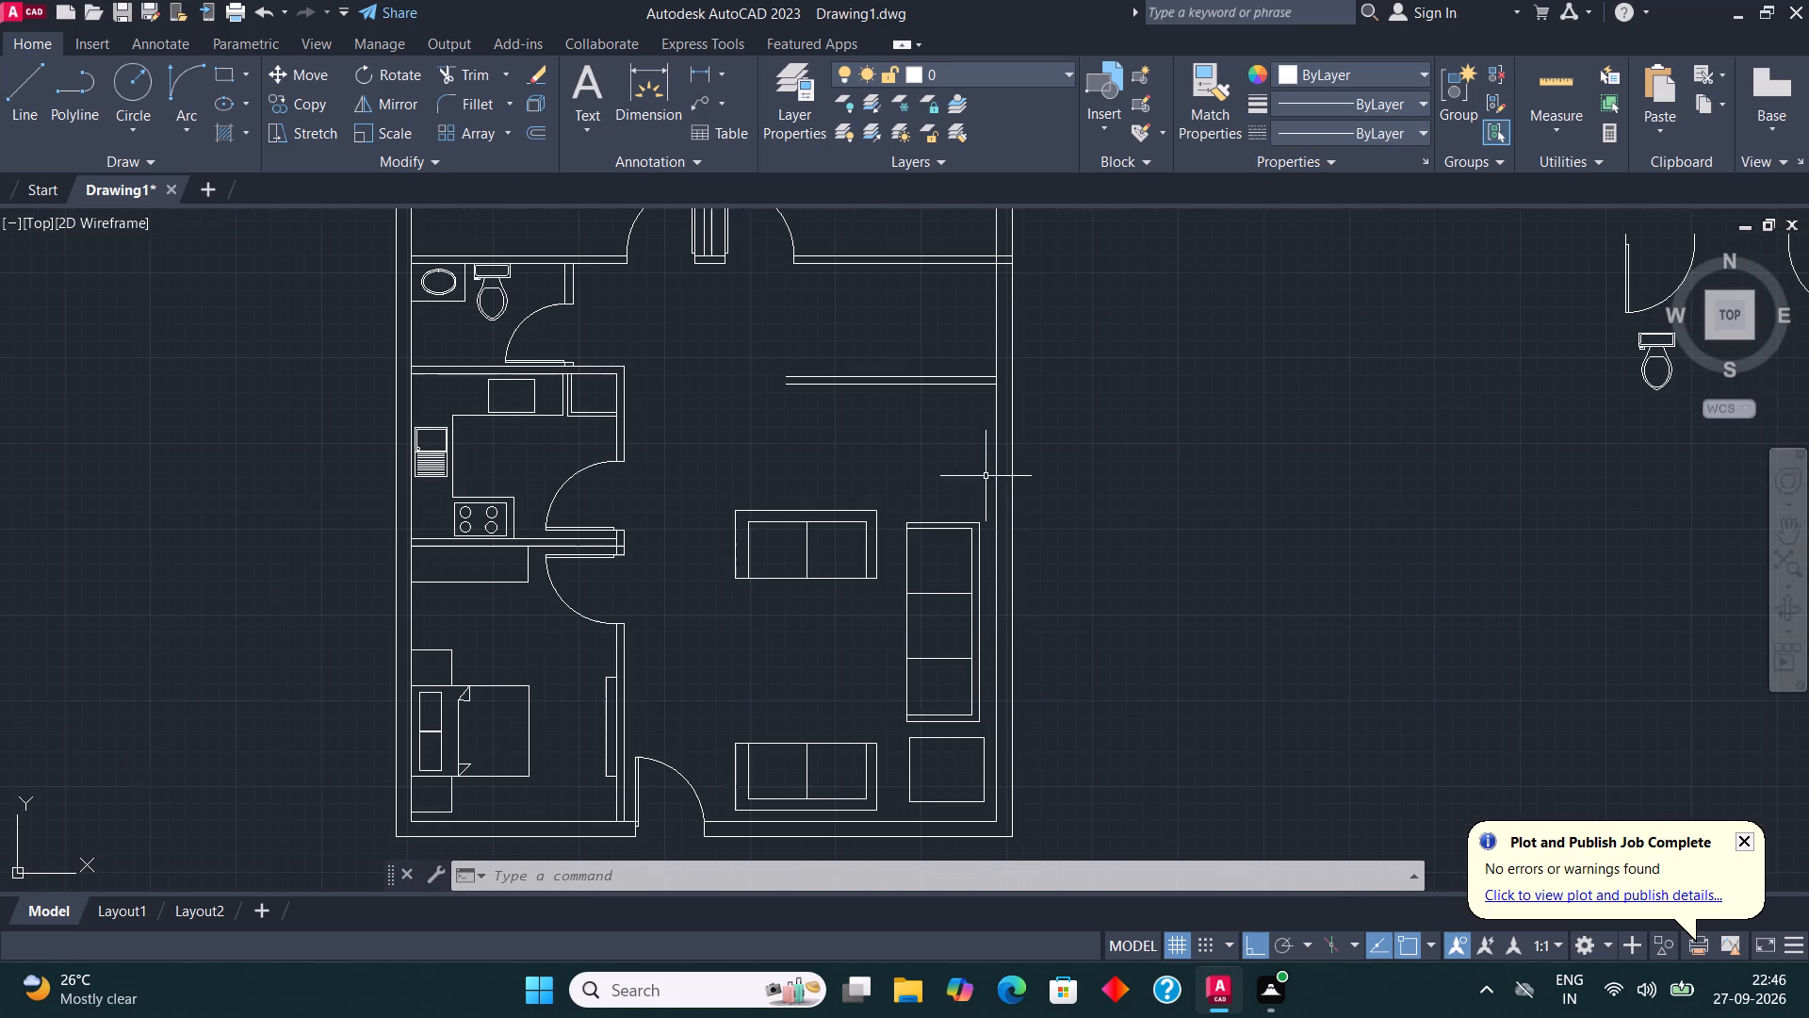
{"action": "left_click", "coordinate": [983, 730]}
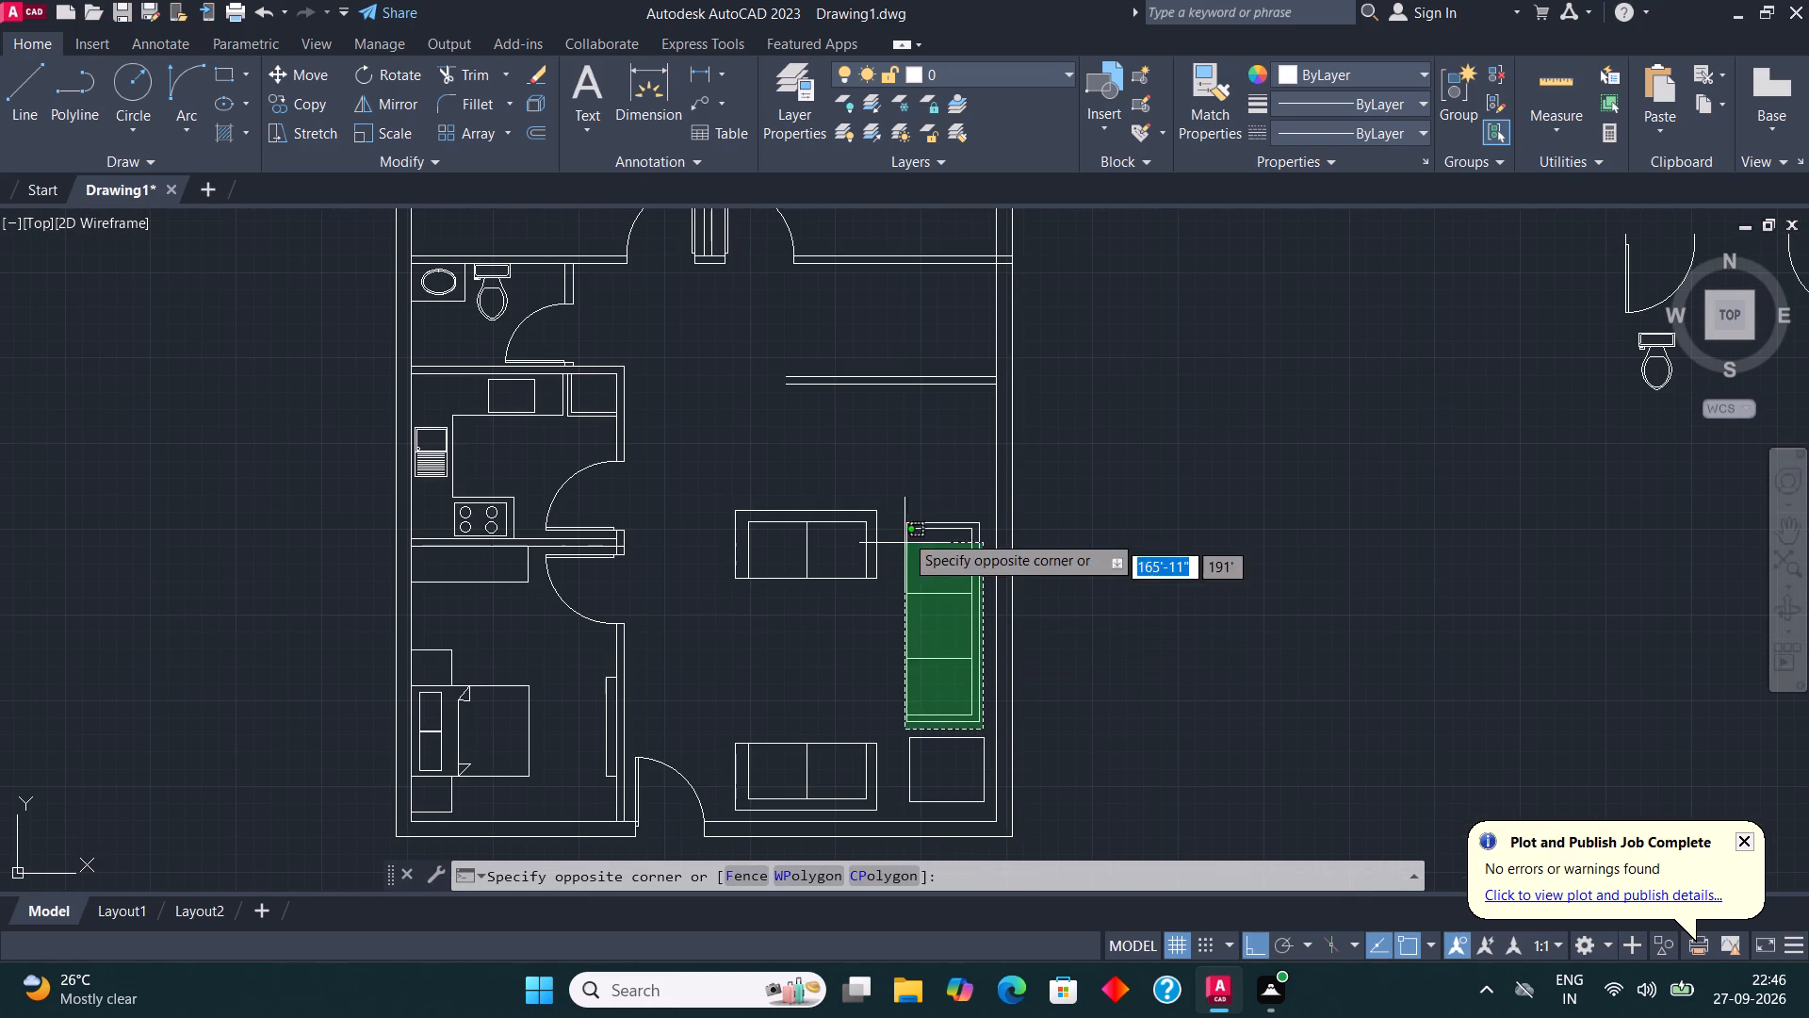
{"action": "left_click", "coordinate": [904, 504]}
{"action": "left_click", "coordinate": [404, 127]}
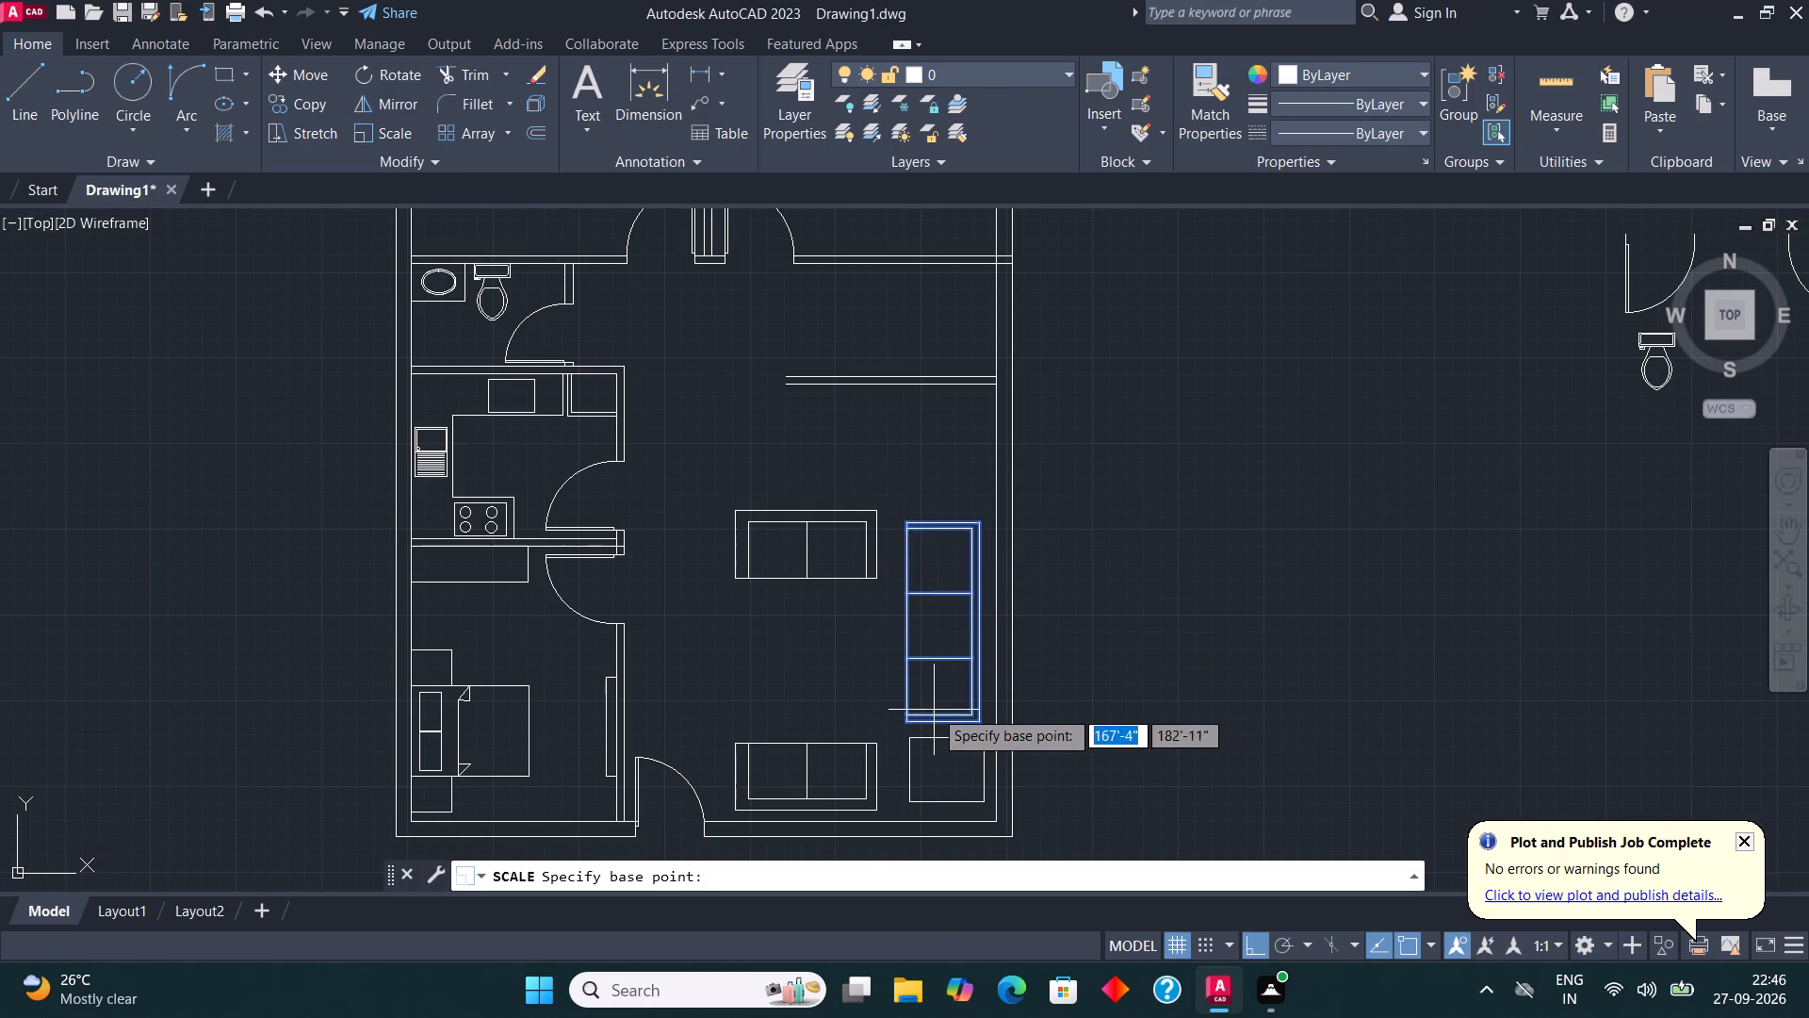
{"action": "left_click", "coordinate": [936, 707]}
{"action": "left_click", "coordinate": [936, 635]}
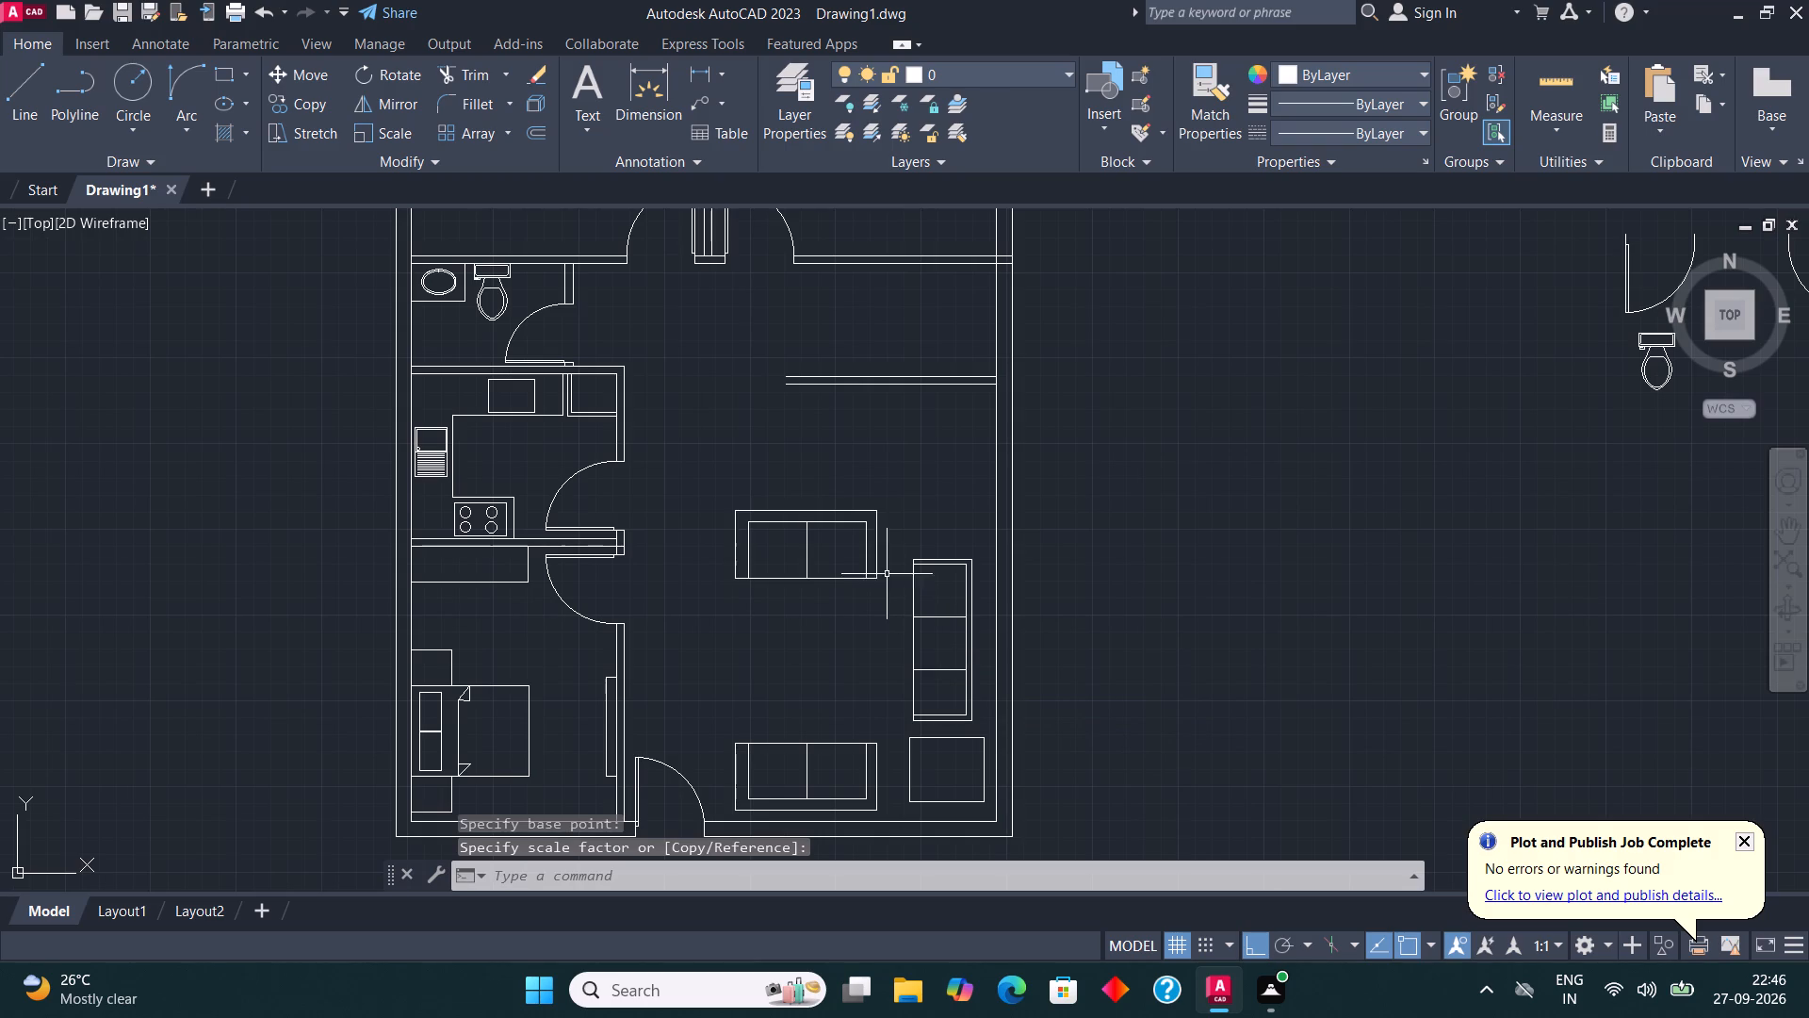
Scale down the two-seat sofa on the partition side, using a base point on its front edge.
{"action": "left_click", "coordinate": [888, 602]}
{"action": "left_click", "coordinate": [715, 485]}
{"action": "left_click", "coordinate": [389, 129]}
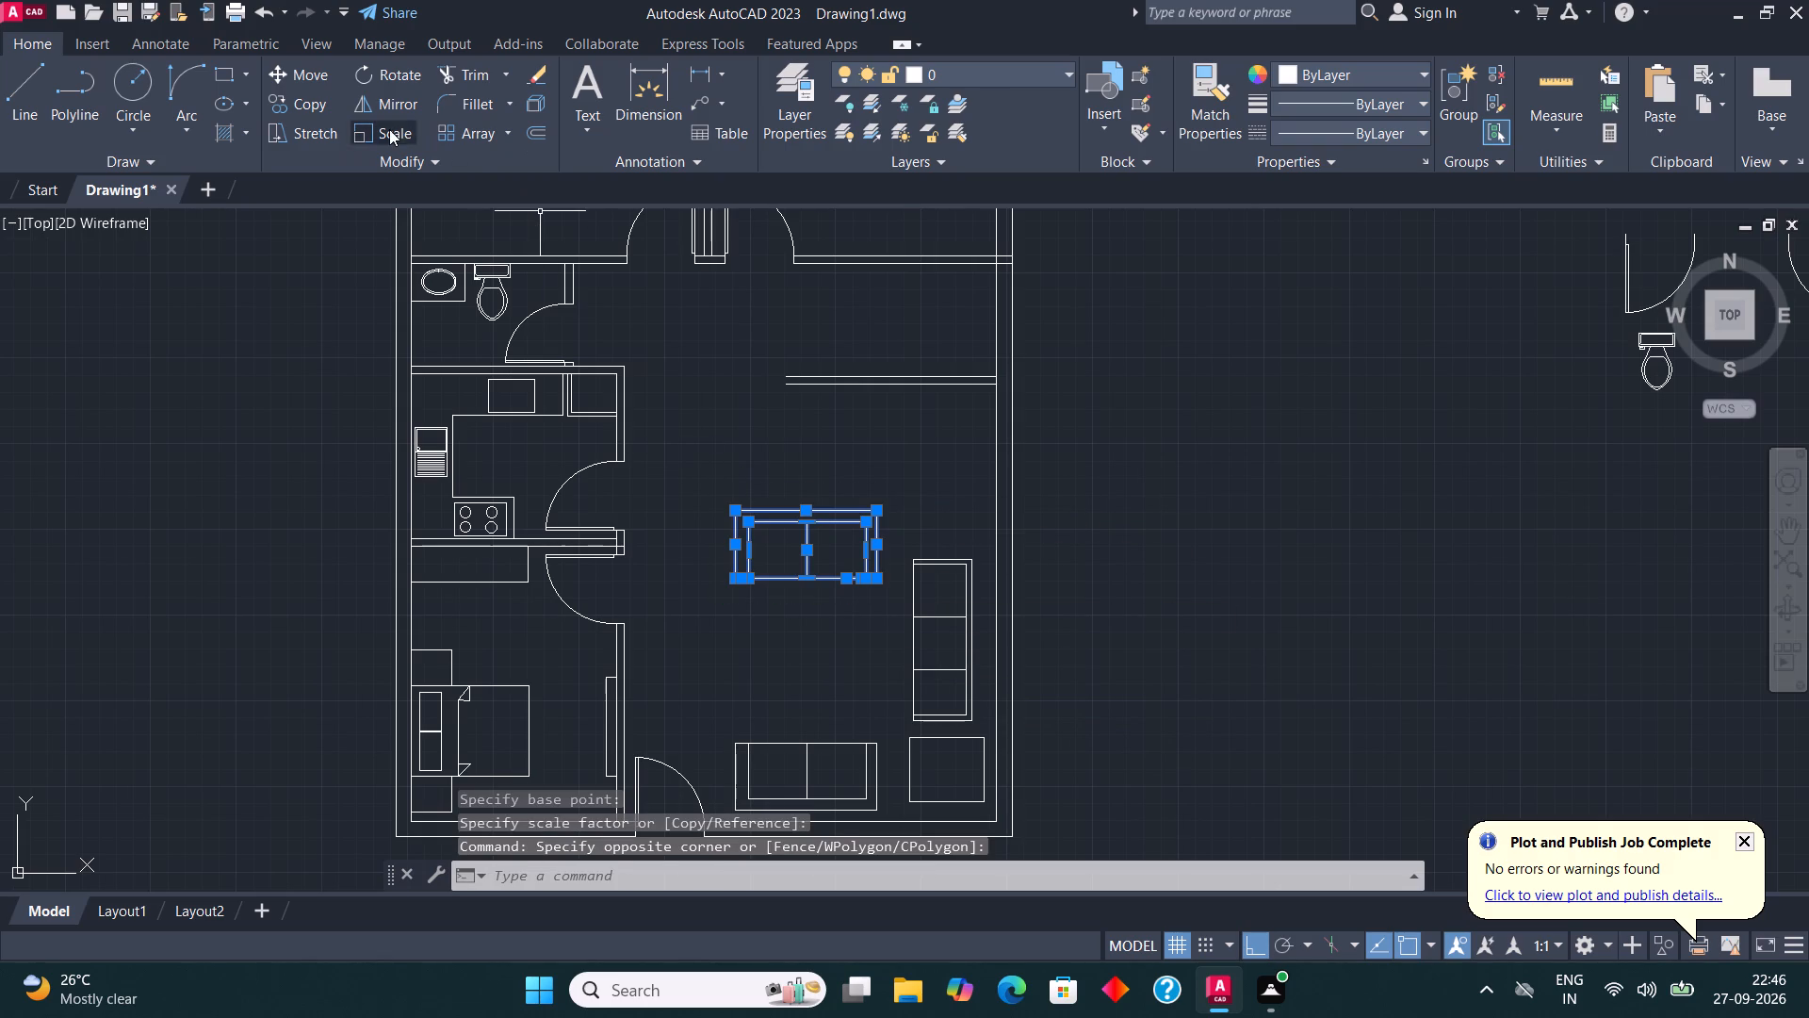
{"action": "left_click", "coordinate": [786, 579]}
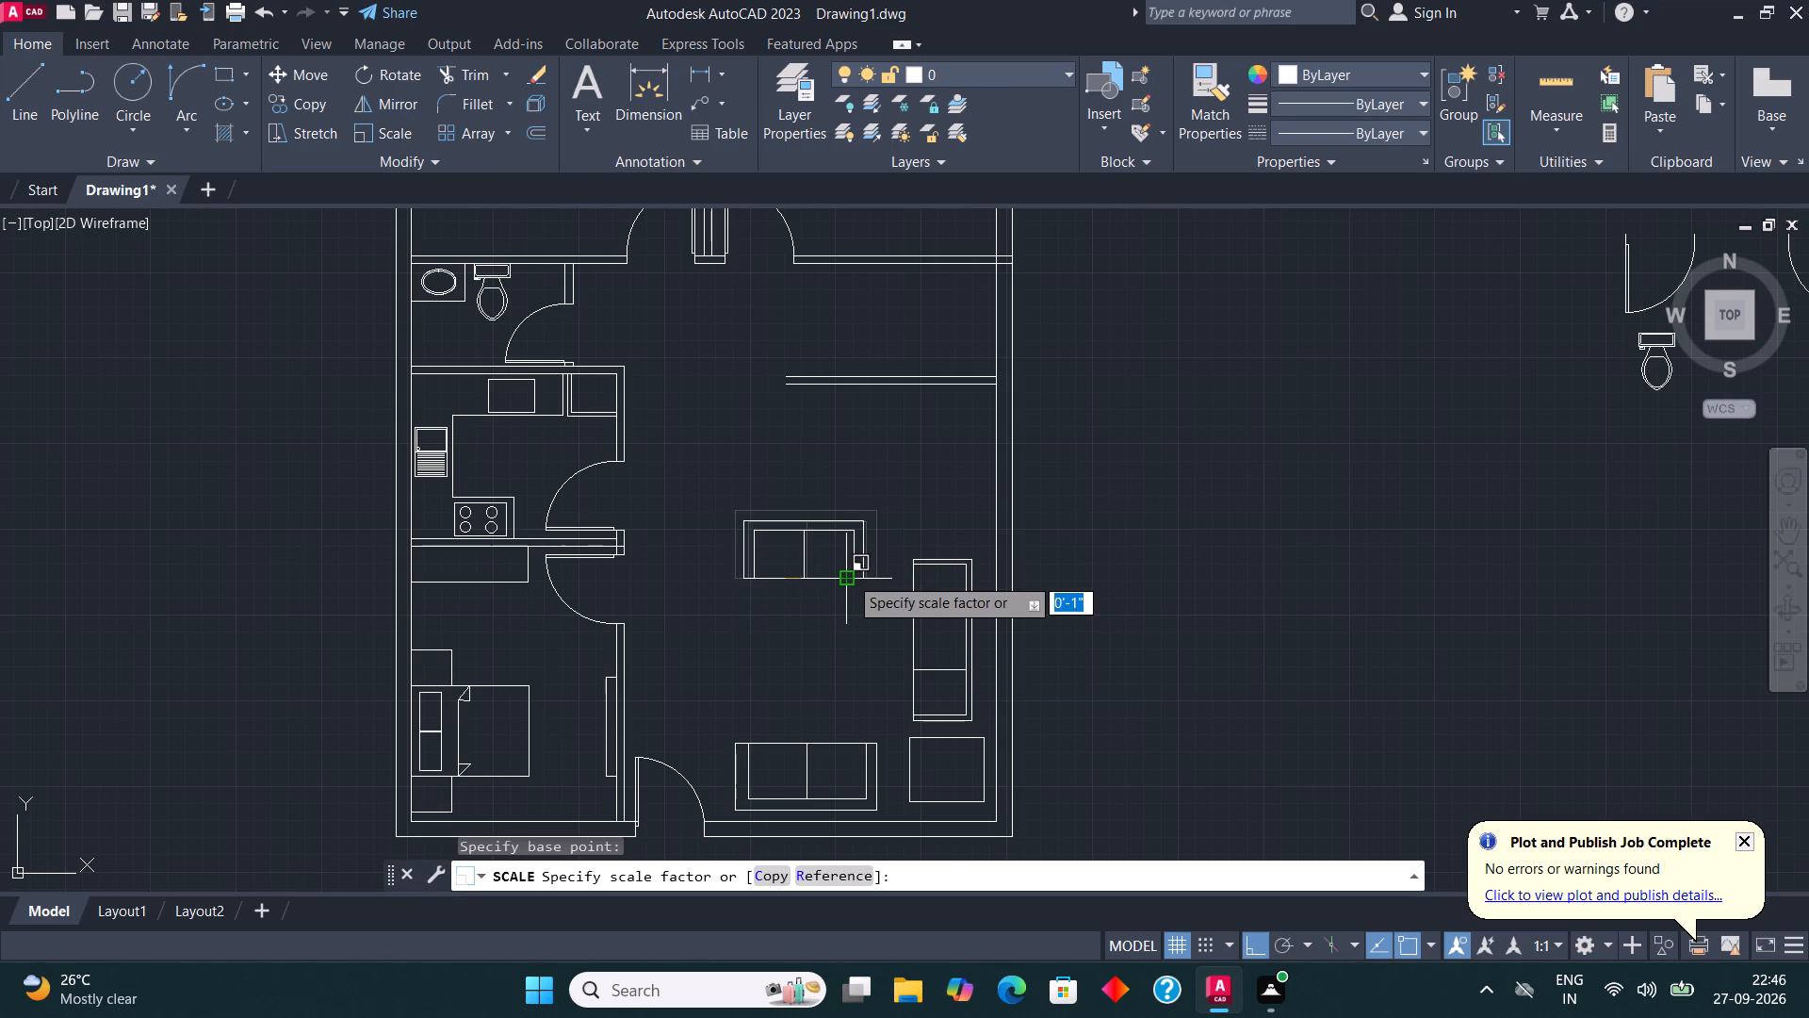
{"action": "left_click", "coordinate": [836, 571]}
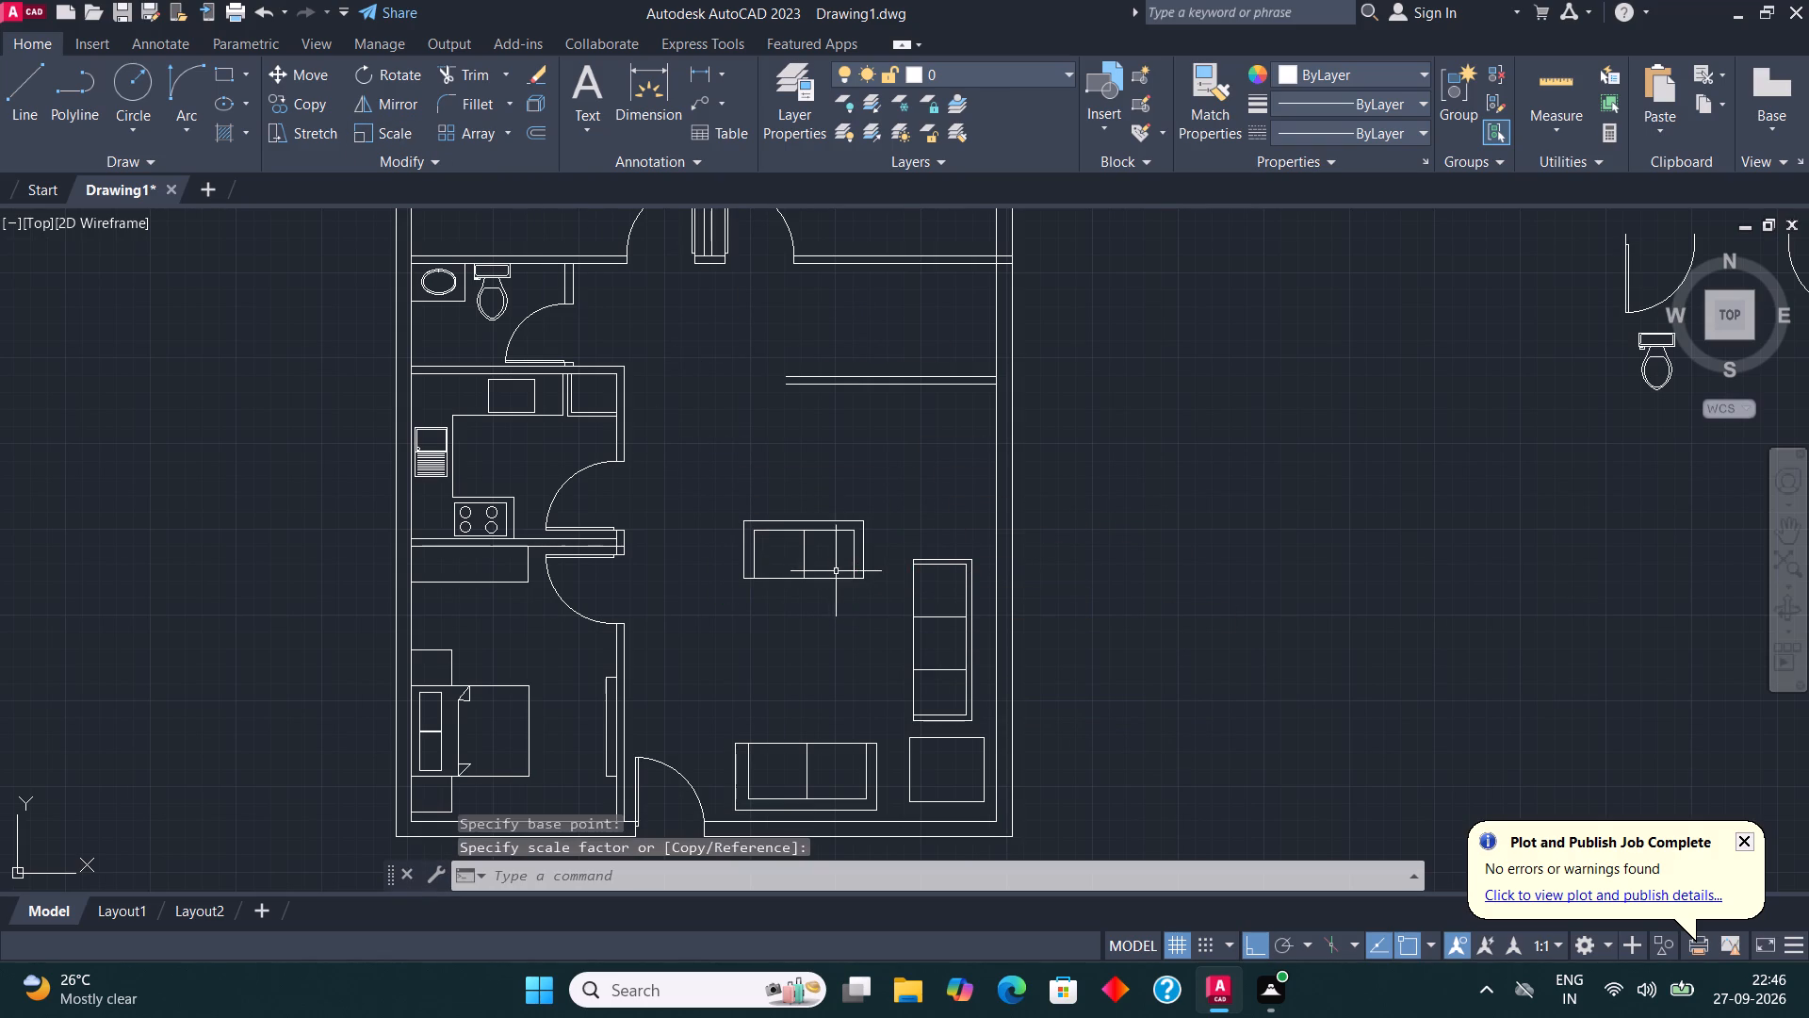
Move the scaled two-seat sofa about 1'-8" horizontally toward the three-seat sofa.
{"action": "scroll", "coordinate": [886, 589], "scroll_direction": "up", "scroll_amount": 1}
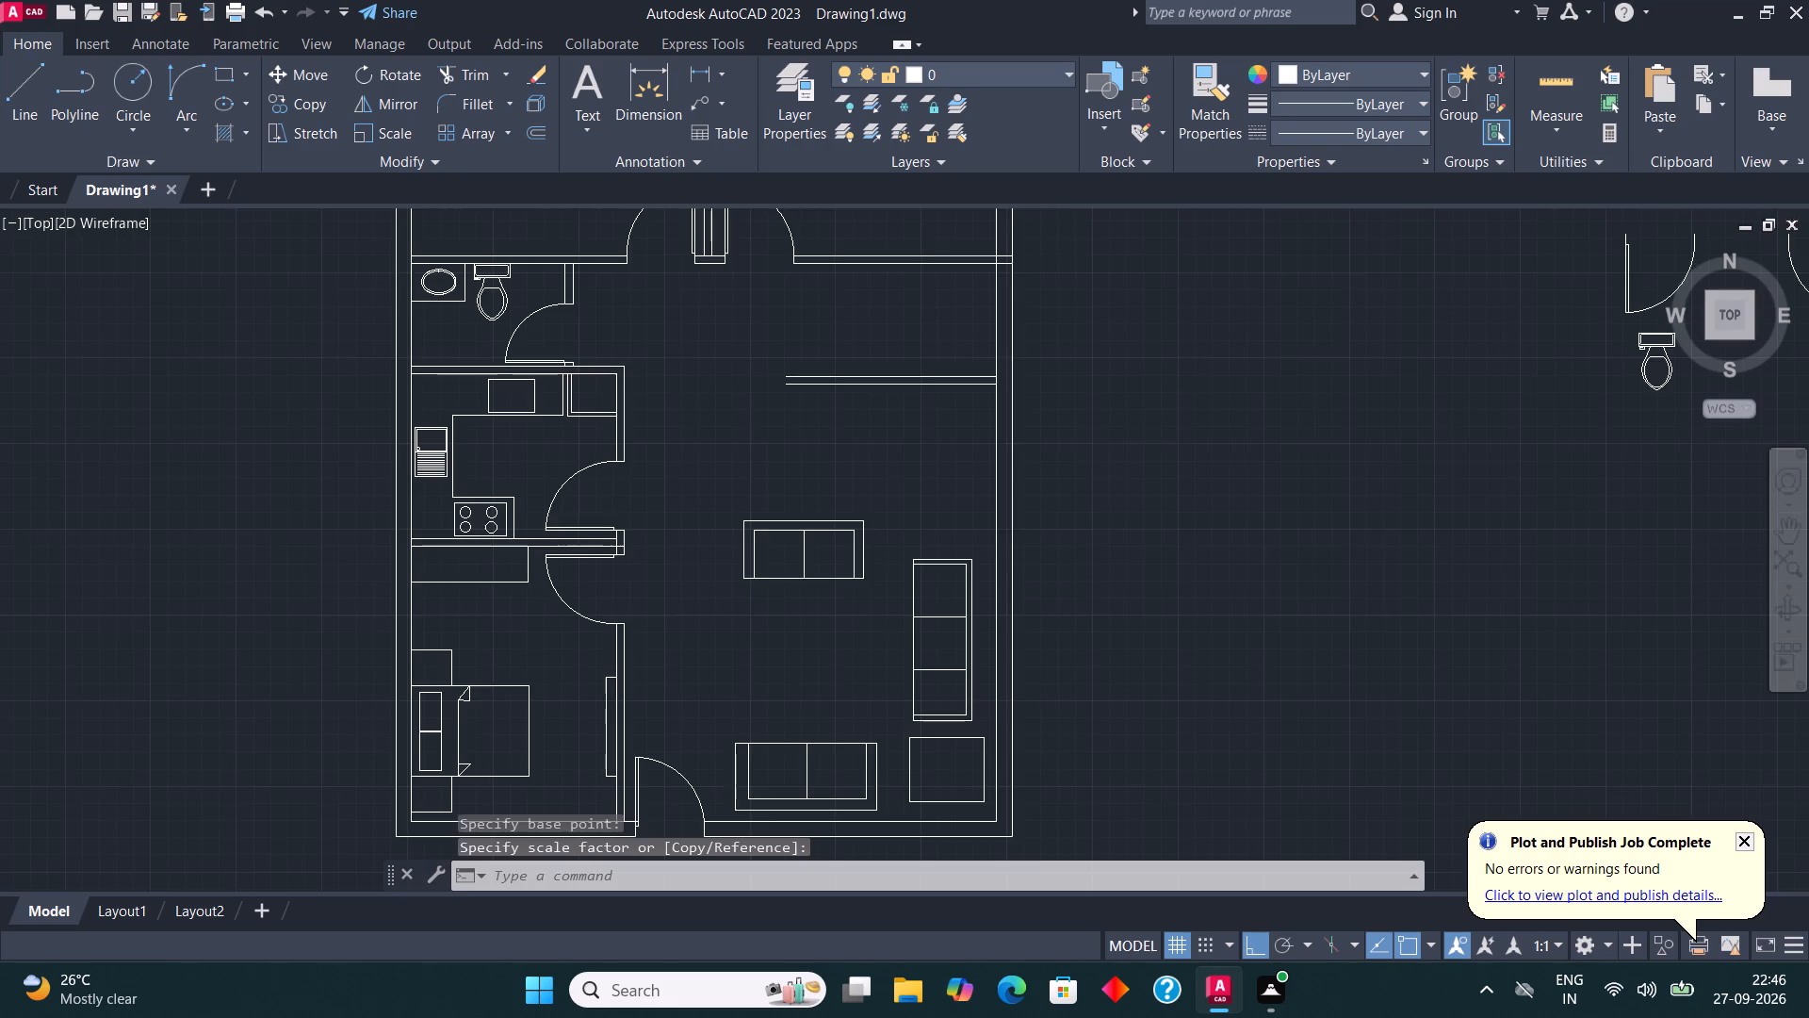
{"action": "left_click", "coordinate": [880, 588]}
{"action": "left_click", "coordinate": [601, 442]}
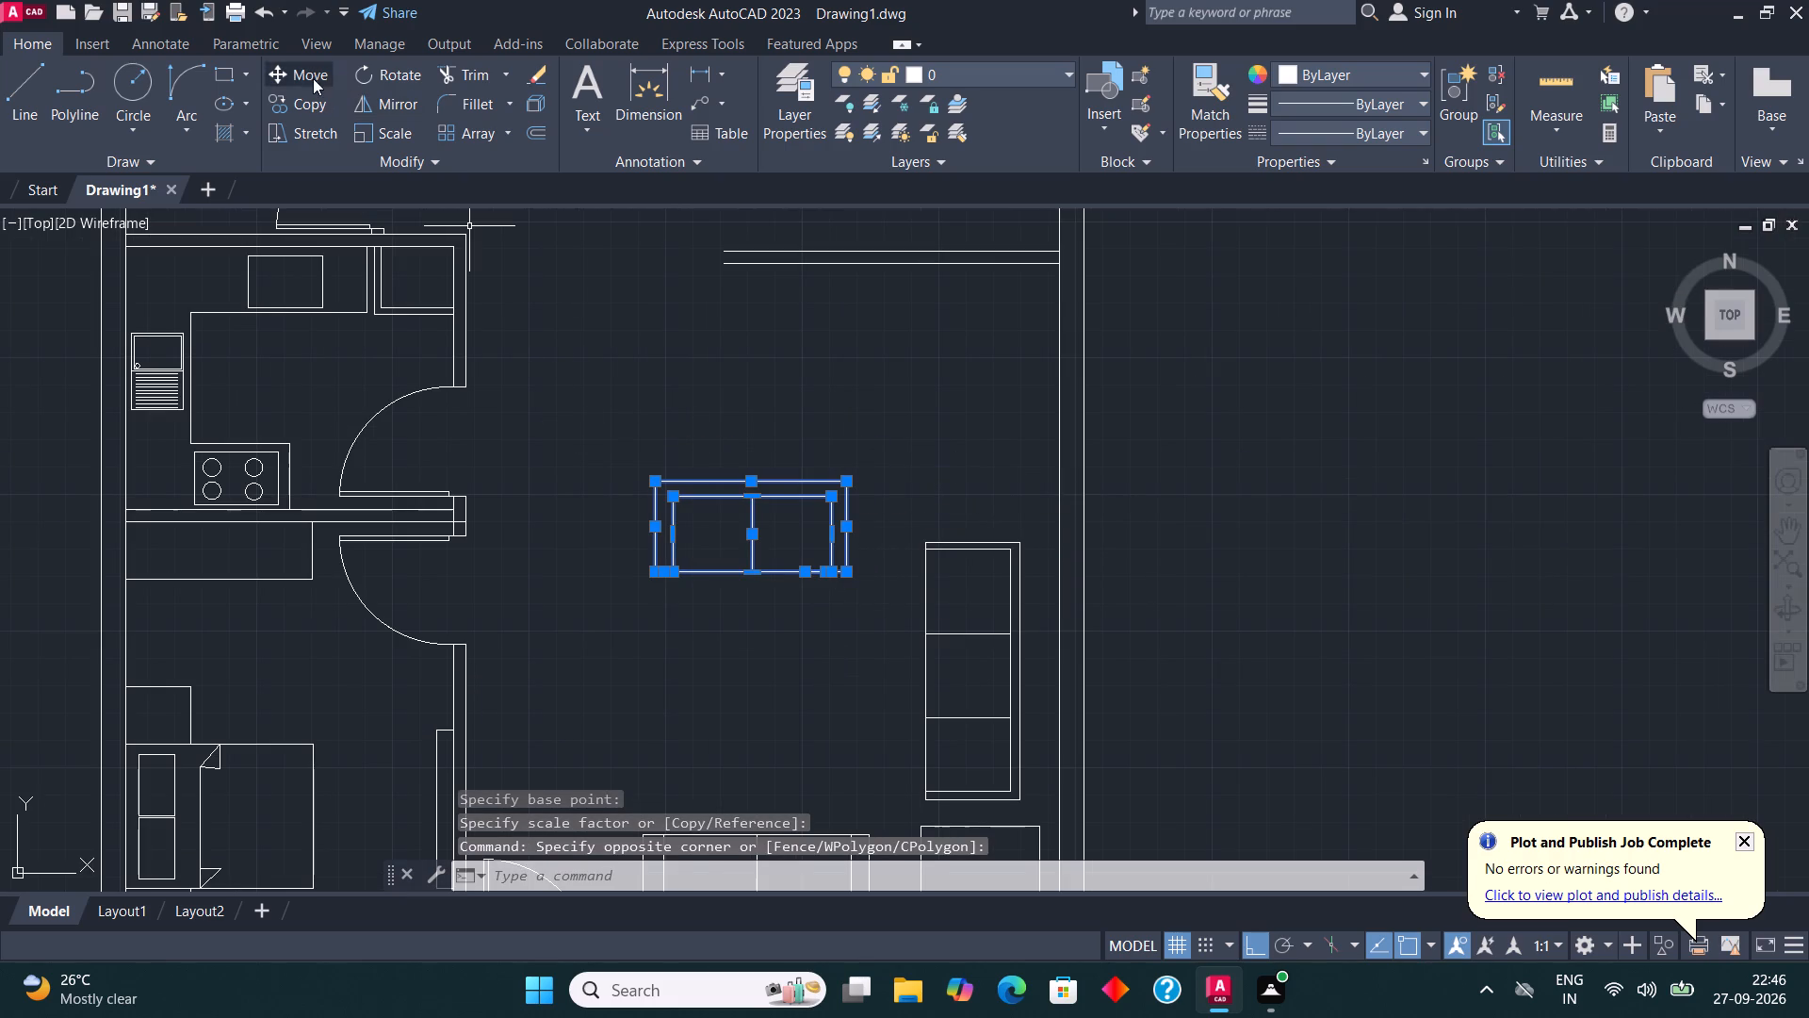
{"action": "left_click", "coordinate": [313, 74]}
{"action": "left_click", "coordinate": [749, 538]}
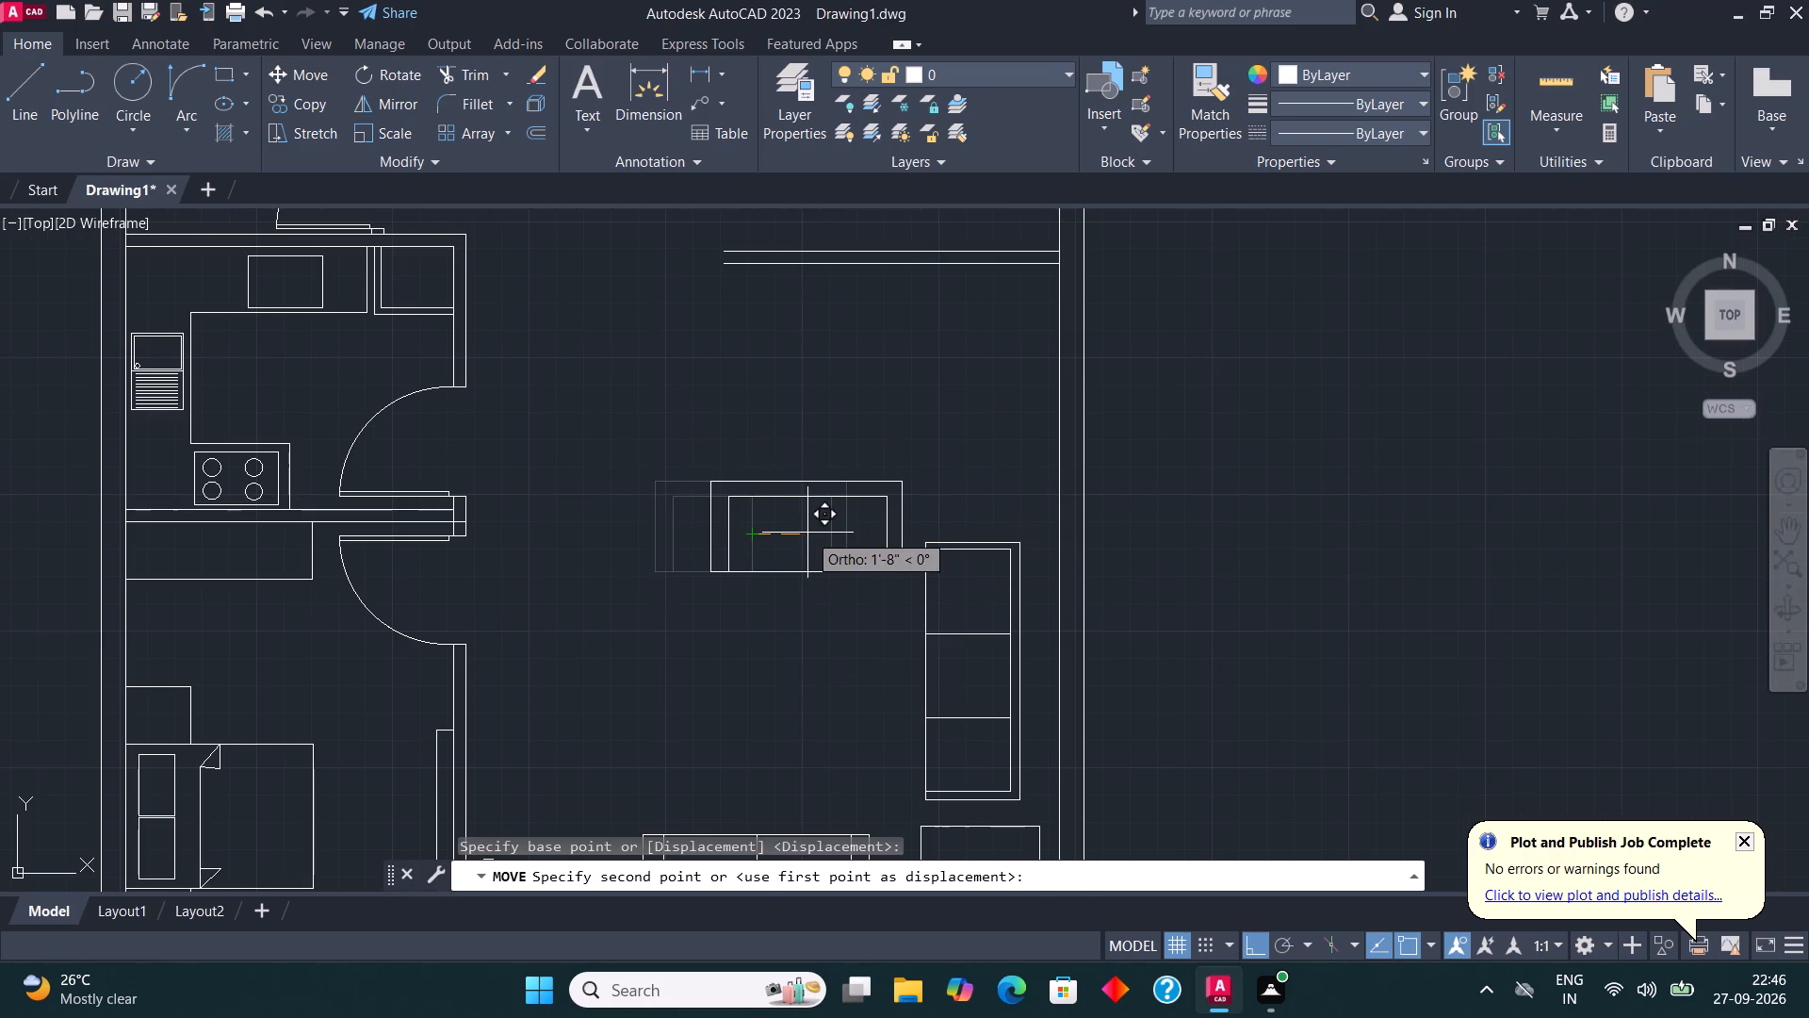
{"action": "left_click", "coordinate": [810, 533]}
Delete the larger two-seat sofa between the entrance door and the corner table.
{"action": "scroll", "coordinate": [854, 501], "scroll_direction": "down", "scroll_amount": 1}
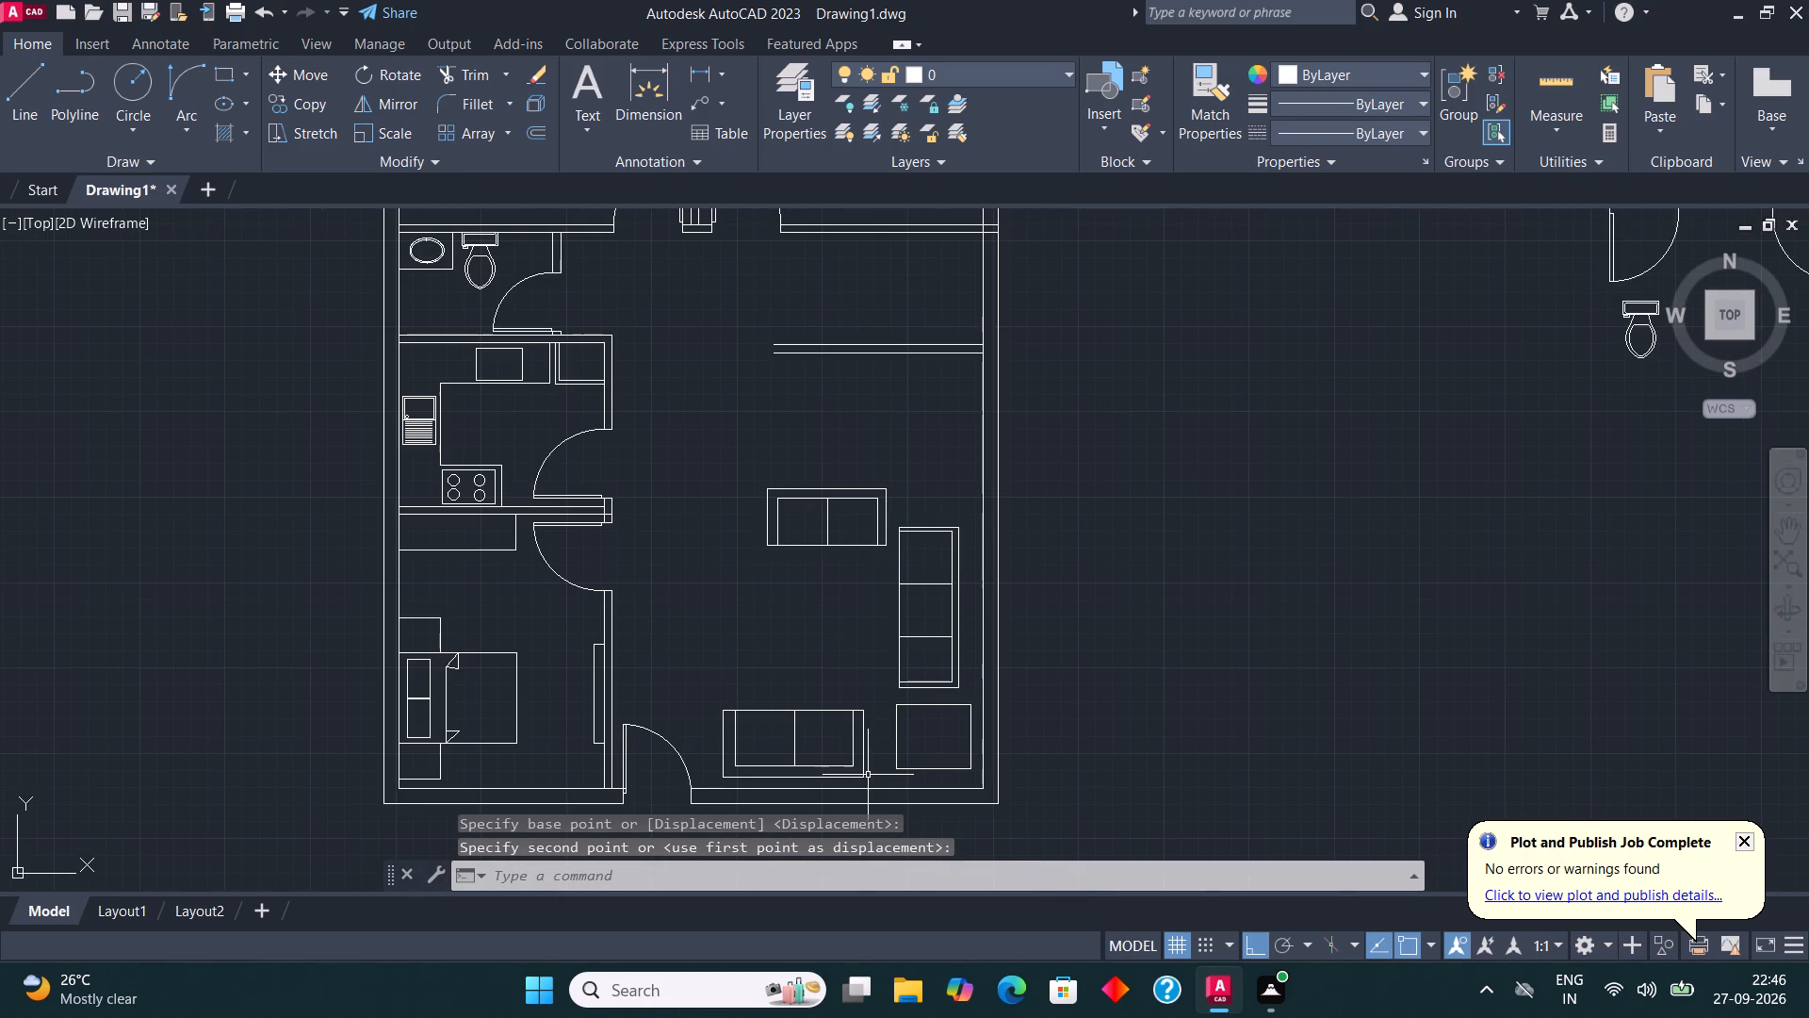
{"action": "left_click", "coordinate": [868, 782]}
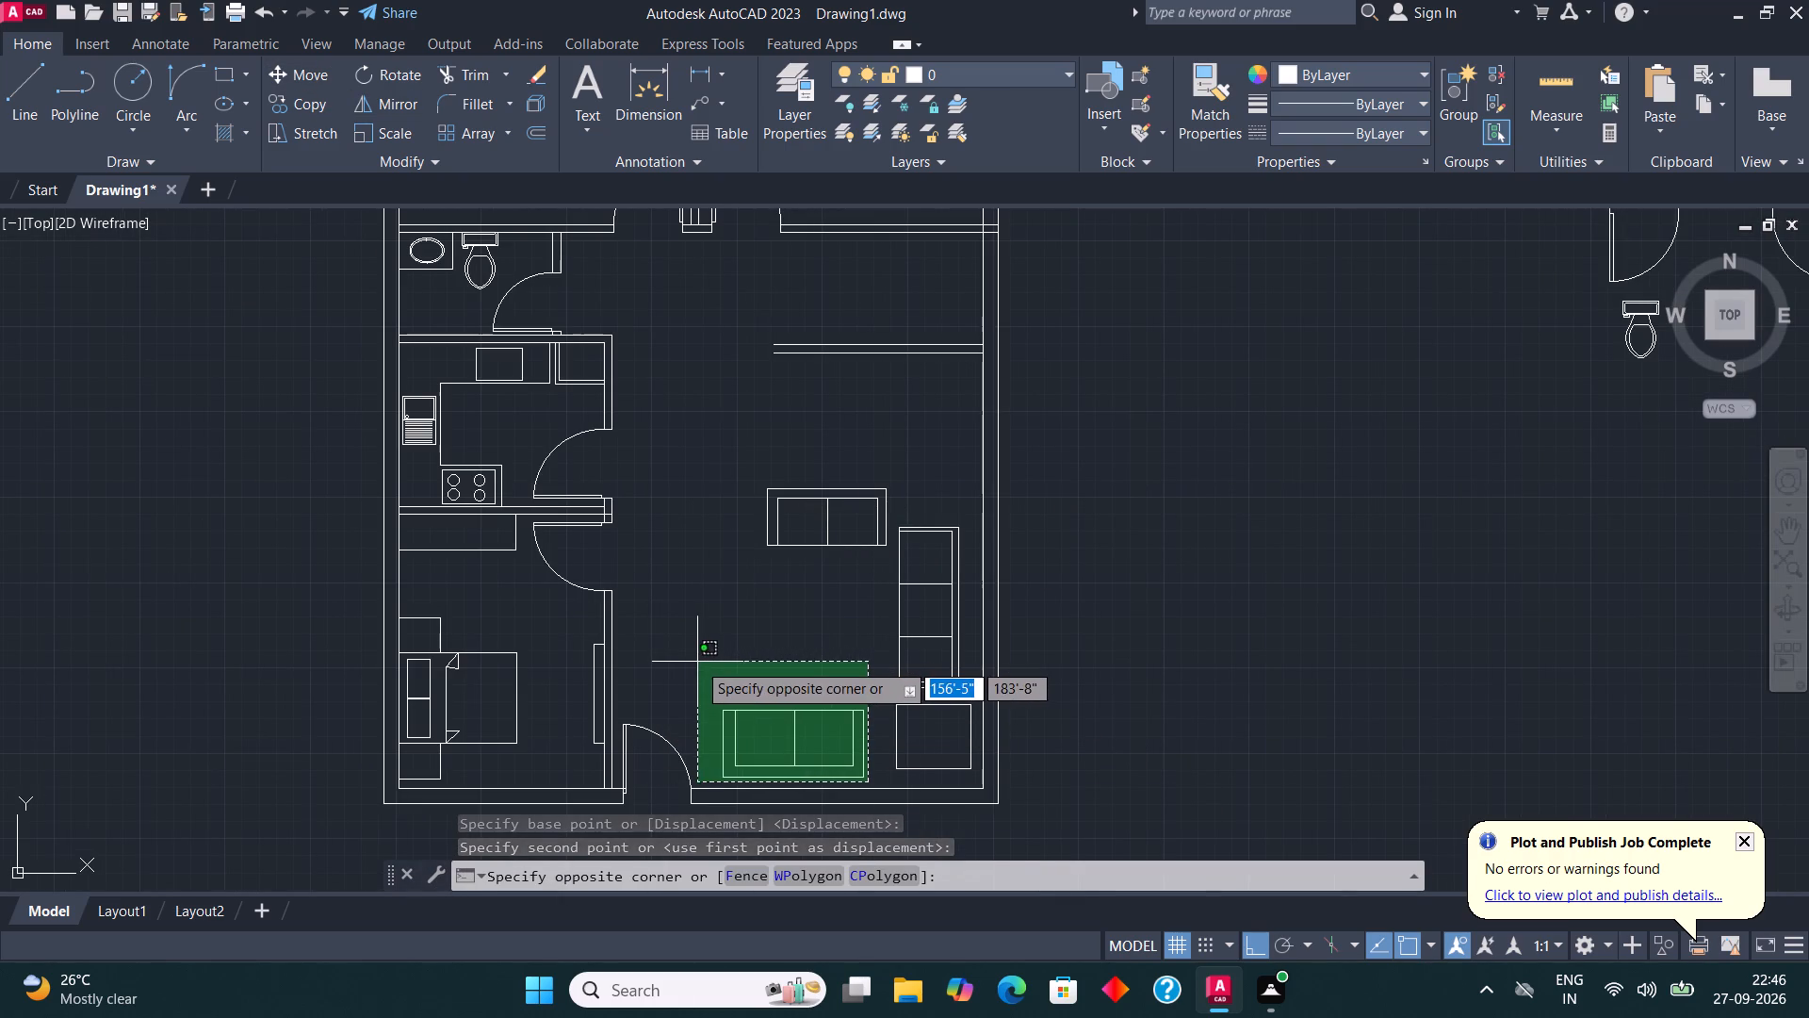
{"action": "left_click", "coordinate": [699, 662]}
{"action": "key", "text": "Delete"}
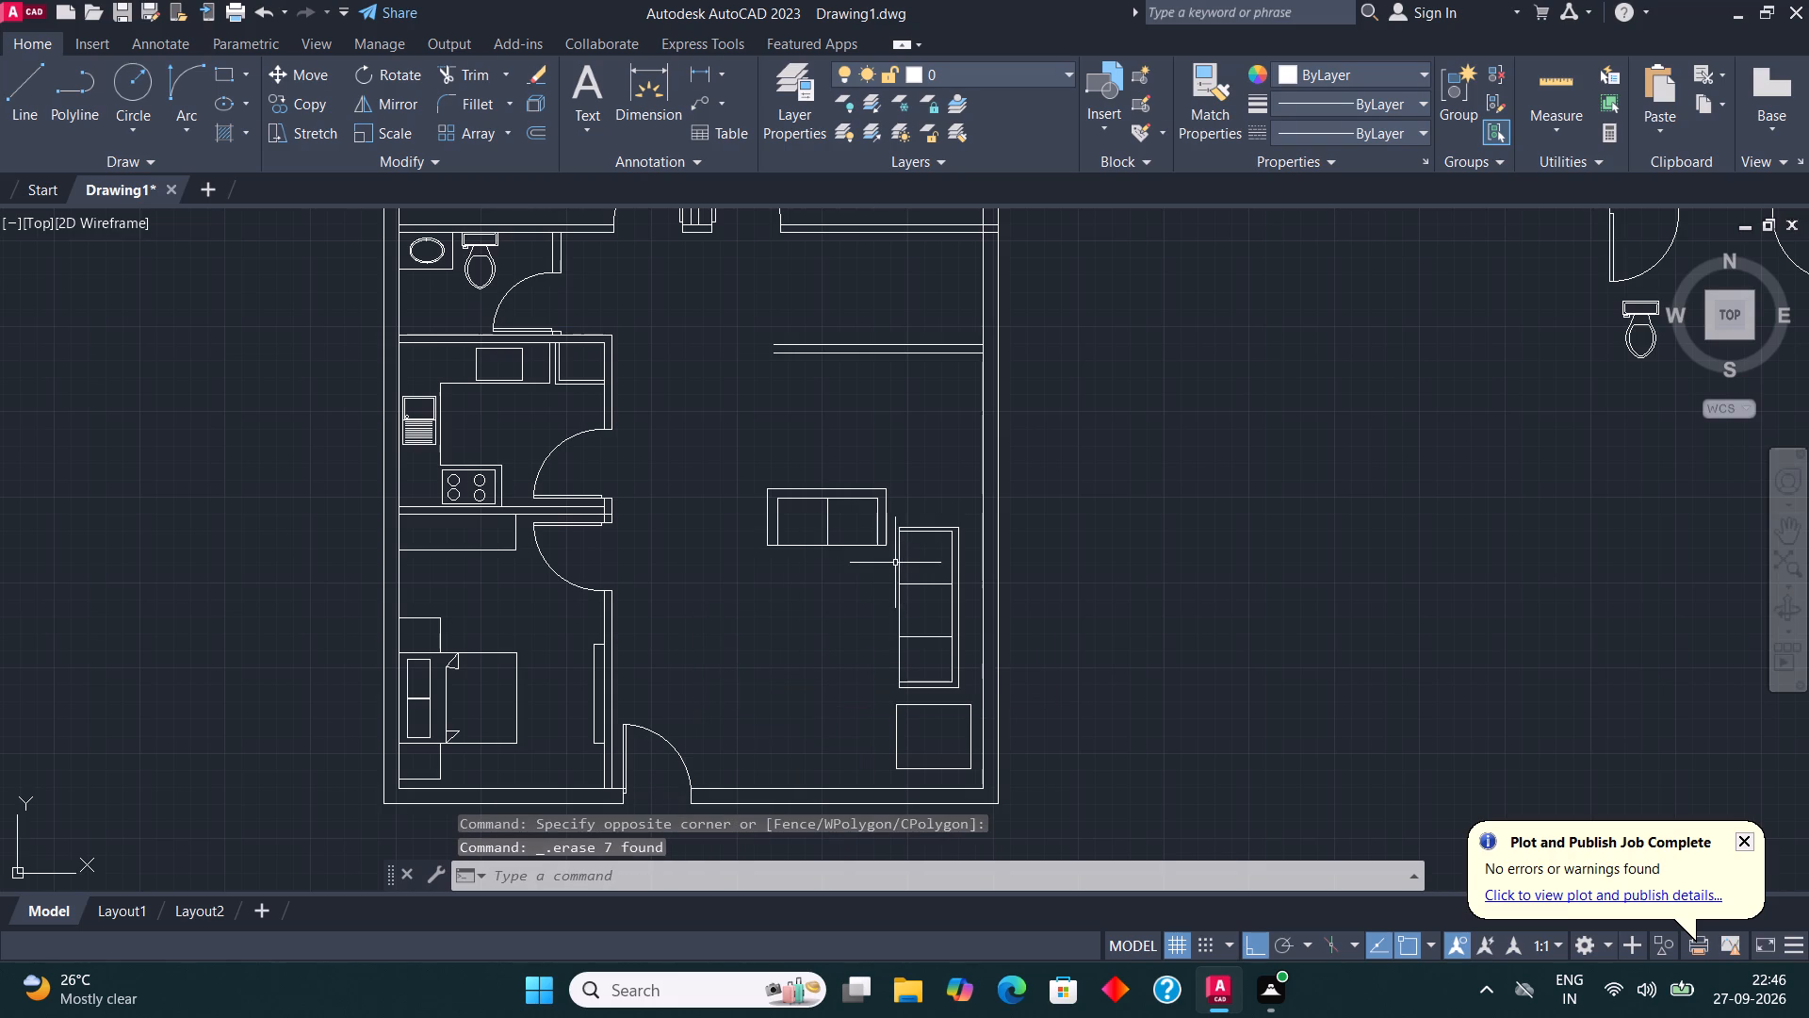
Mirror the scaled two-seat sofa across a horizontal line toward the entrance wall, keeping the original.
{"action": "left_click", "coordinate": [891, 558]}
{"action": "left_click", "coordinate": [723, 427]}
{"action": "left_click", "coordinate": [401, 105]}
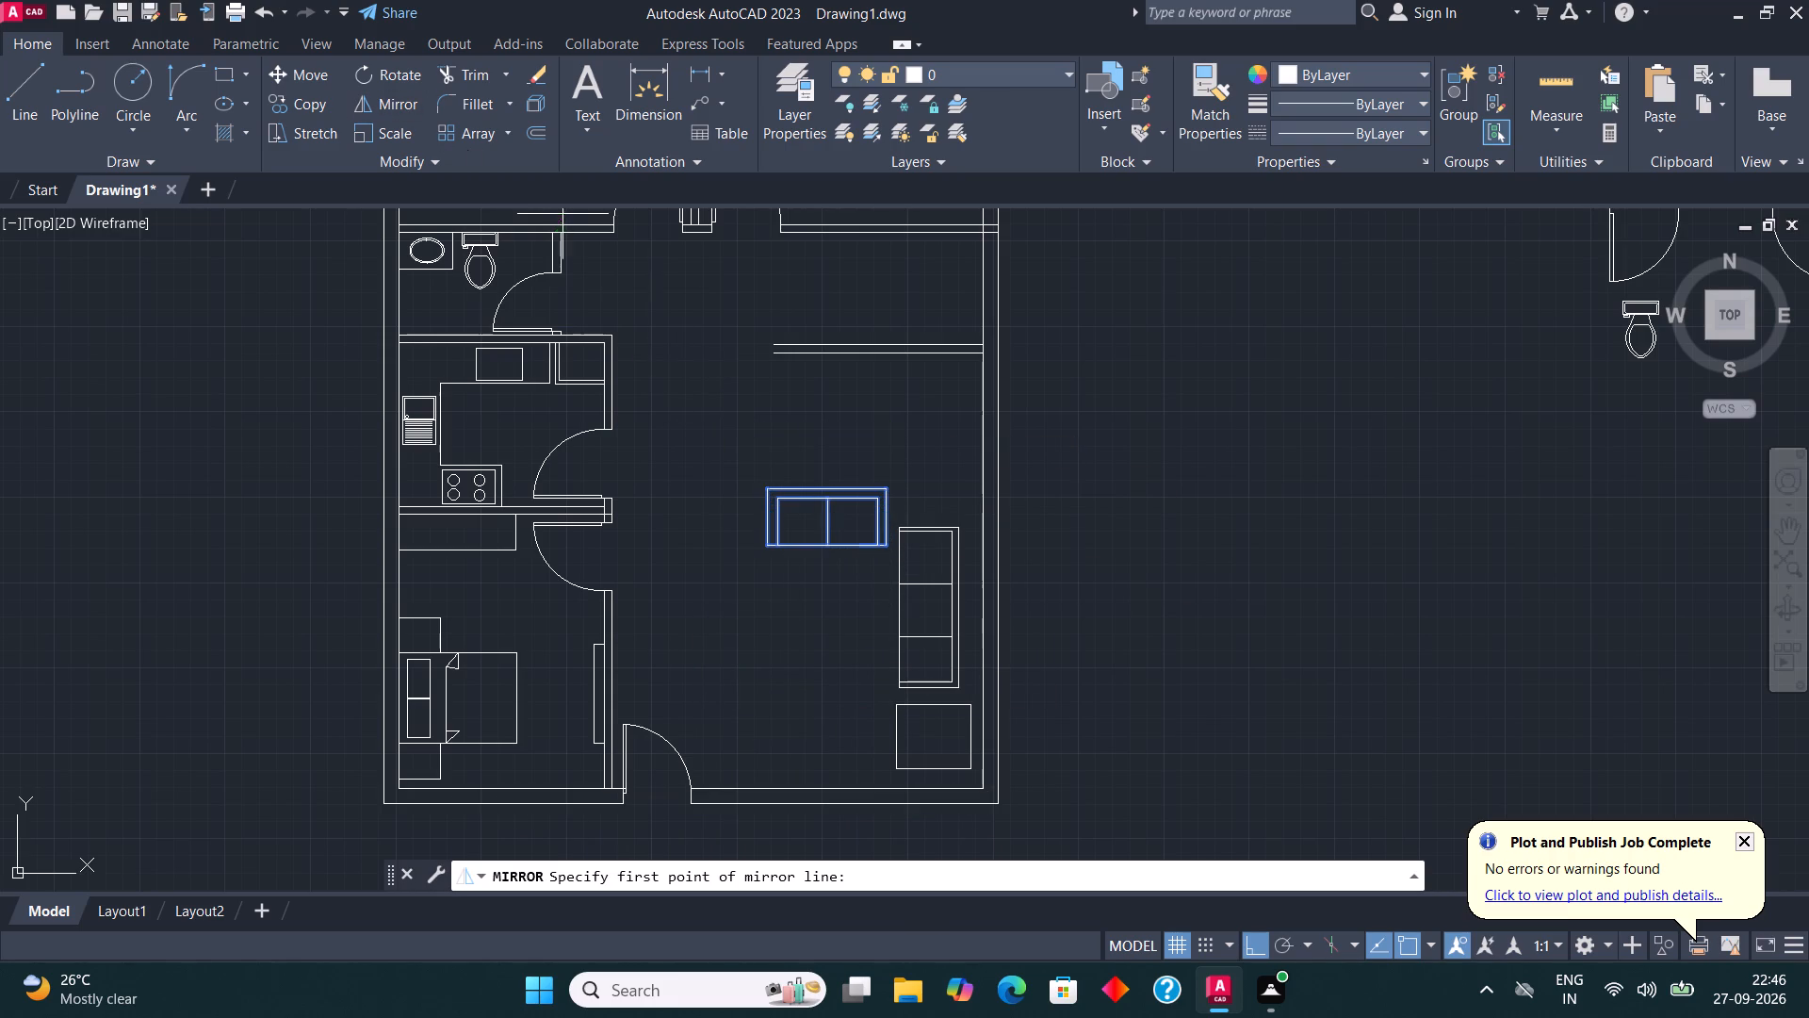
{"action": "left_click", "coordinate": [823, 632]}
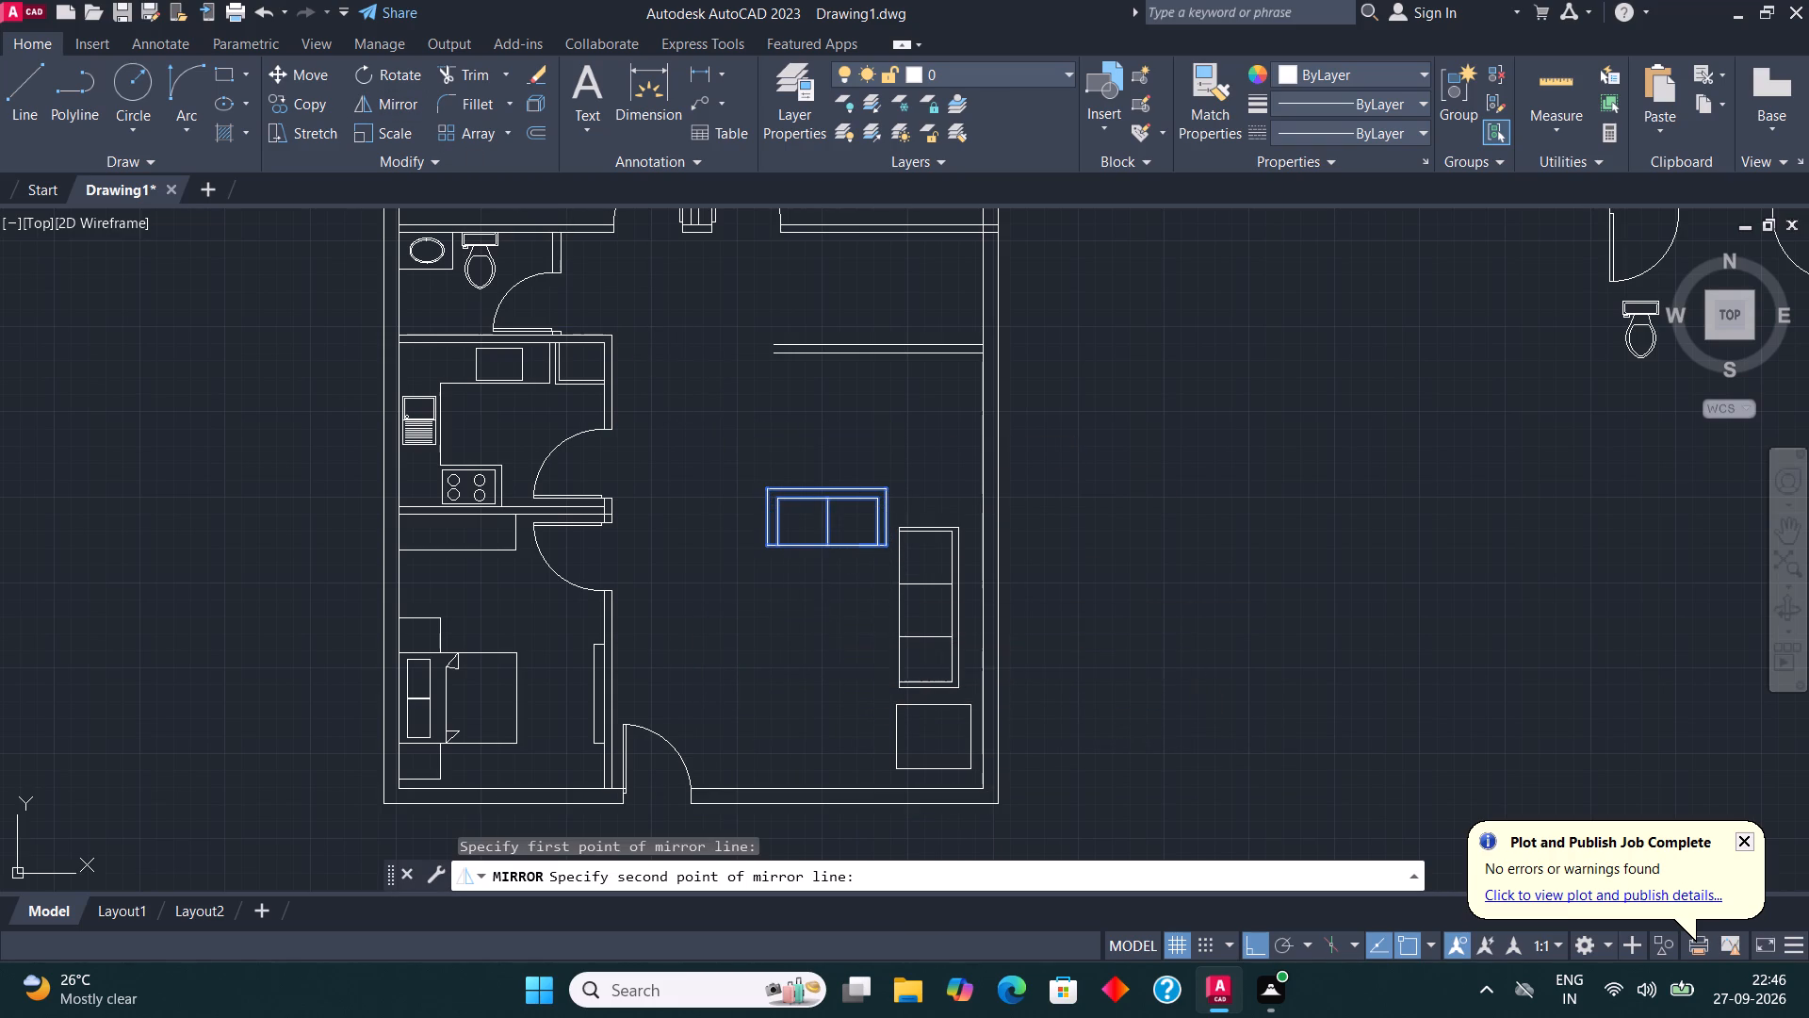
{"action": "left_click", "coordinate": [814, 640]}
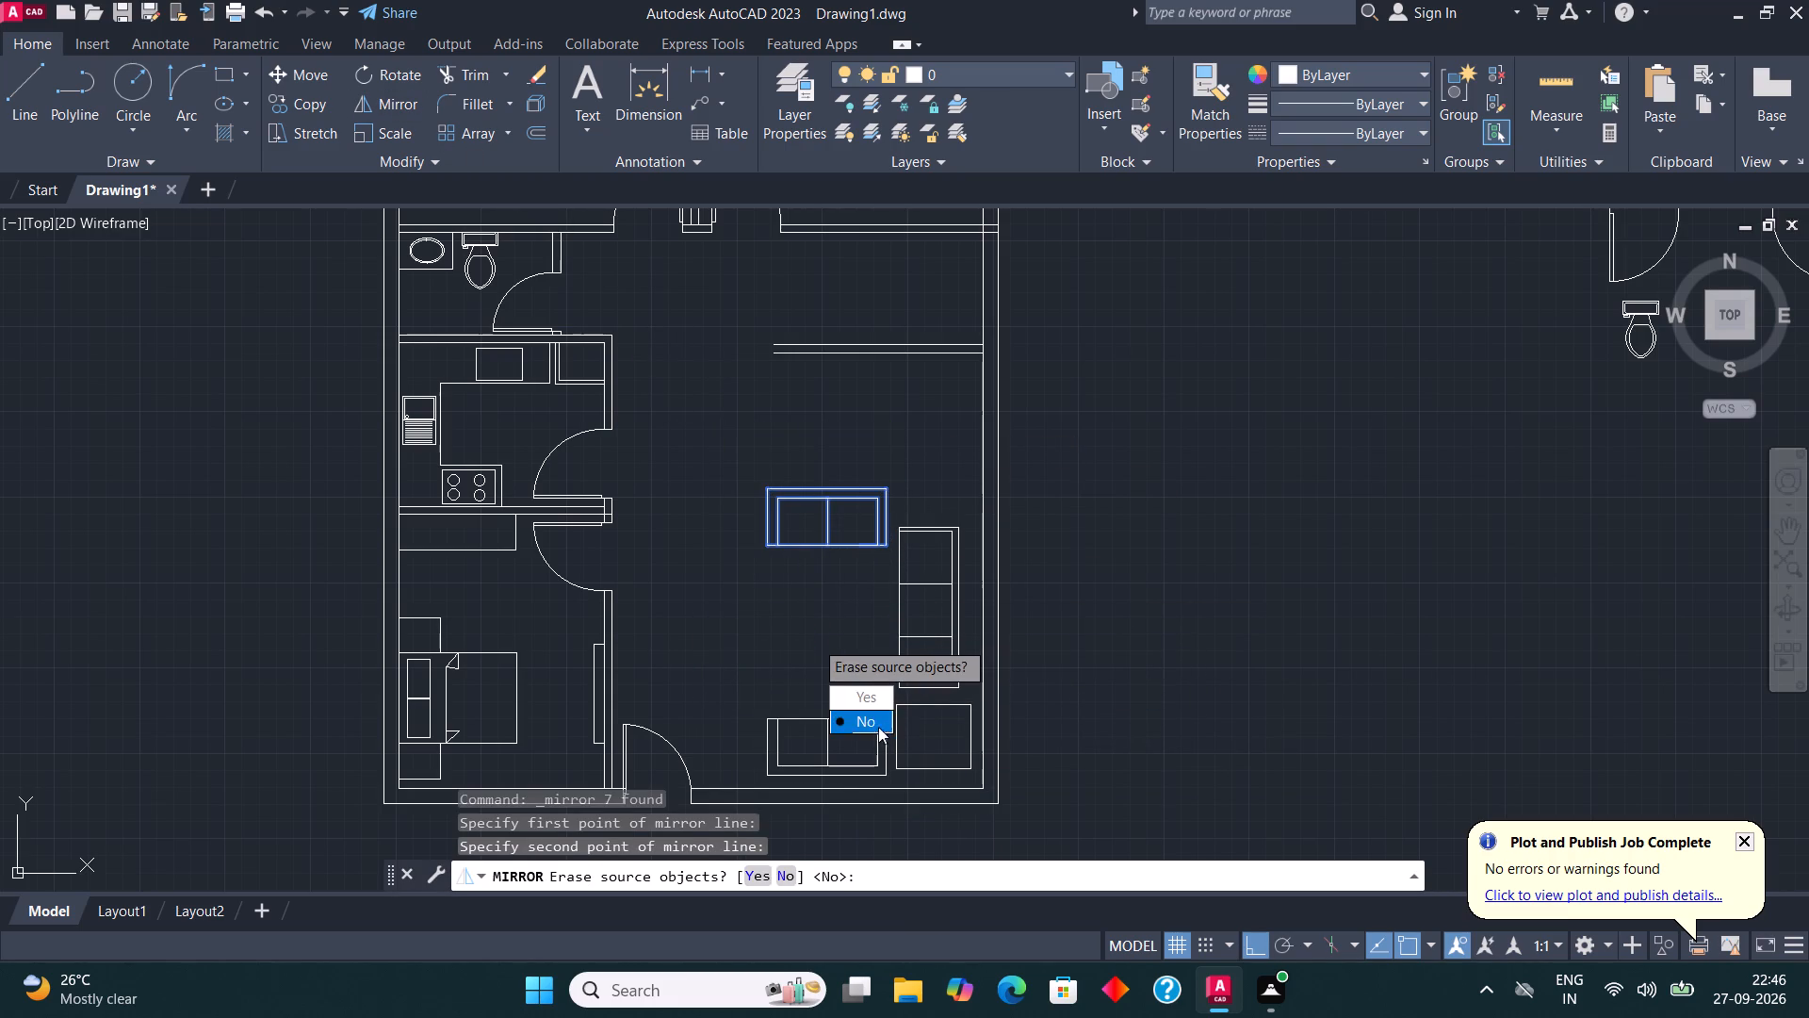
{"action": "left_click_drag", "start_coordinate": [871, 721], "coordinate": [814, 640]}
Move the mirrored two-seat sofa slightly toward the entrance door, widening its gap to the corner table.
{"action": "scroll", "coordinate": [830, 771], "scroll_direction": "up", "scroll_amount": 1}
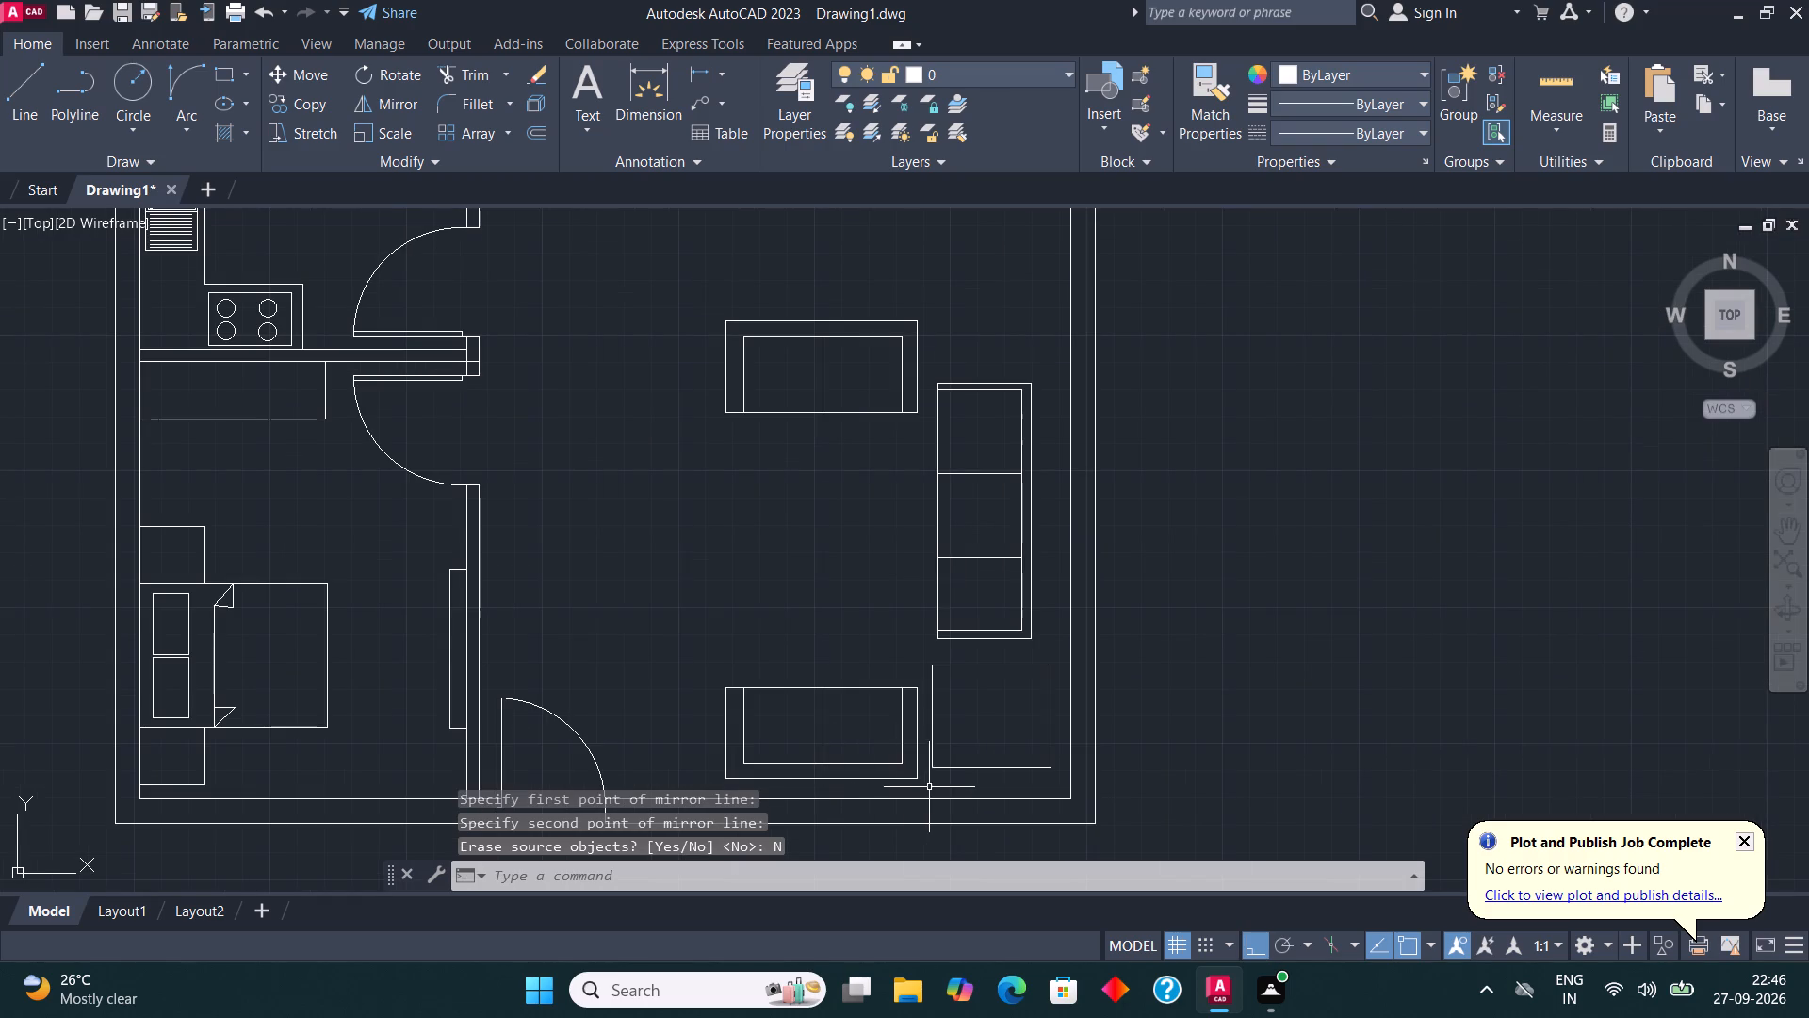
{"action": "left_click", "coordinate": [922, 784]}
{"action": "left_click", "coordinate": [702, 625]}
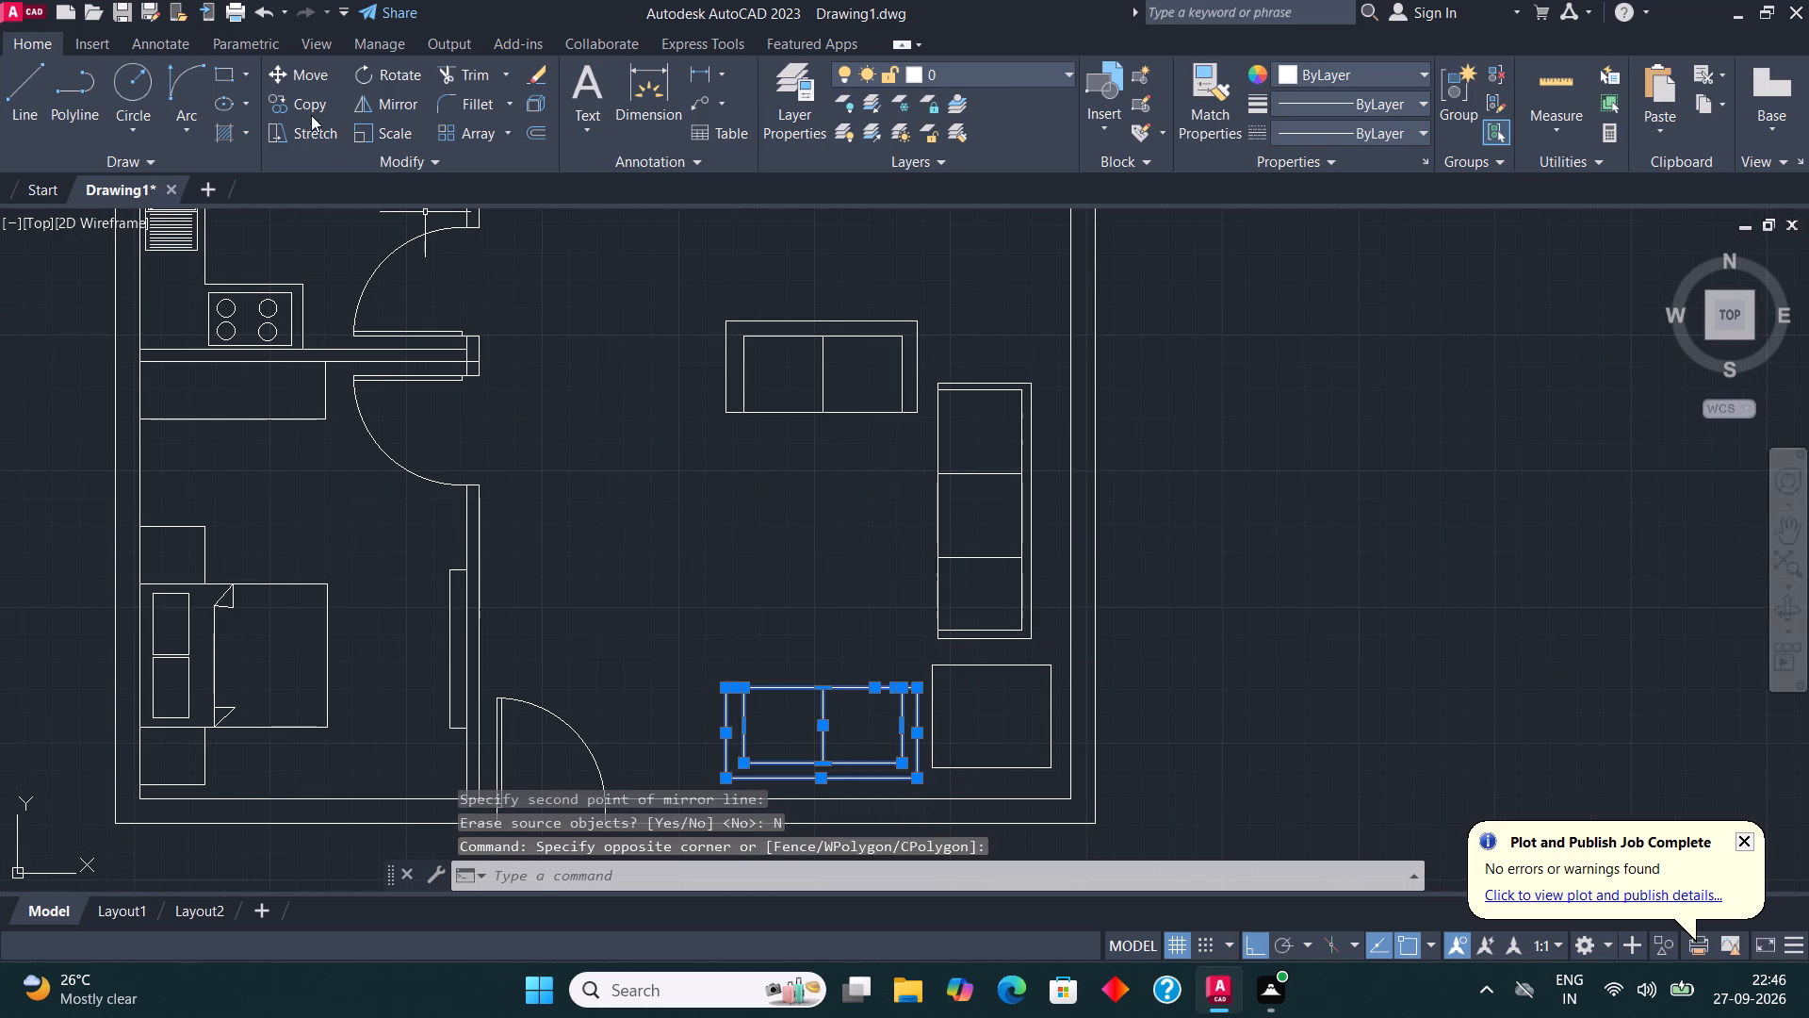
{"action": "left_click", "coordinate": [299, 74]}
{"action": "left_click", "coordinate": [841, 736]}
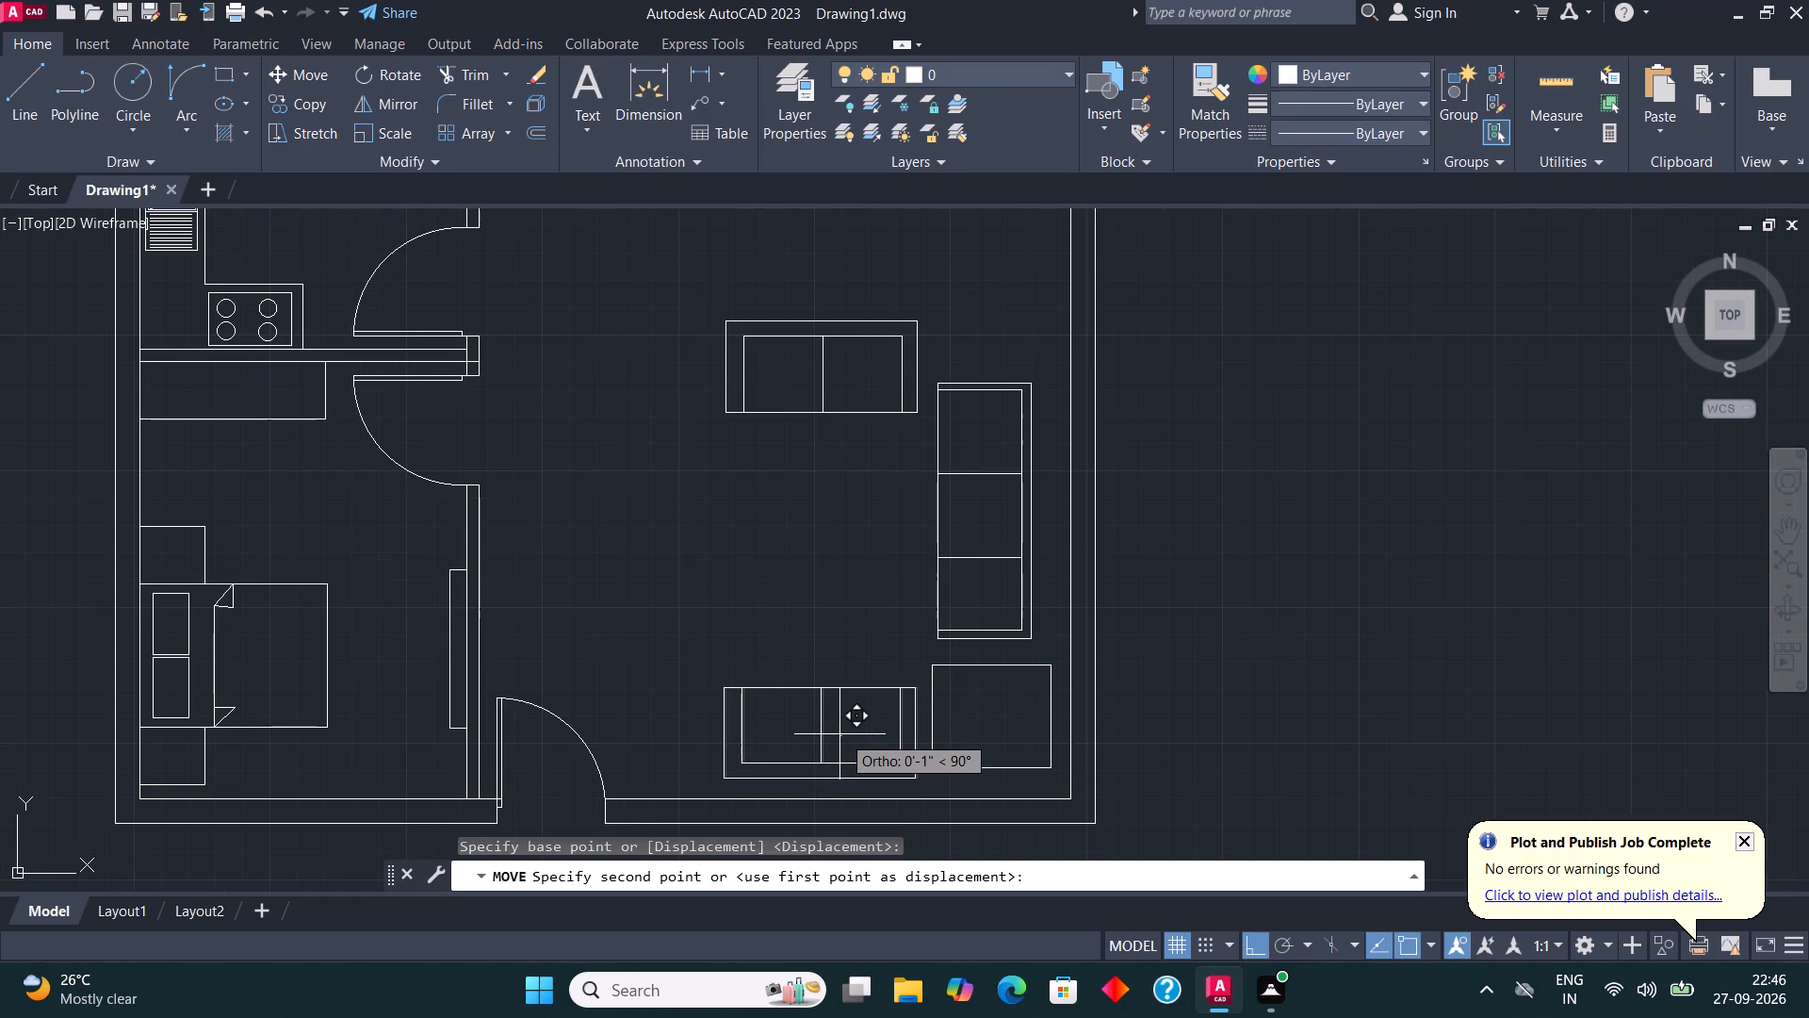
{"action": "left_click", "coordinate": [834, 734]}
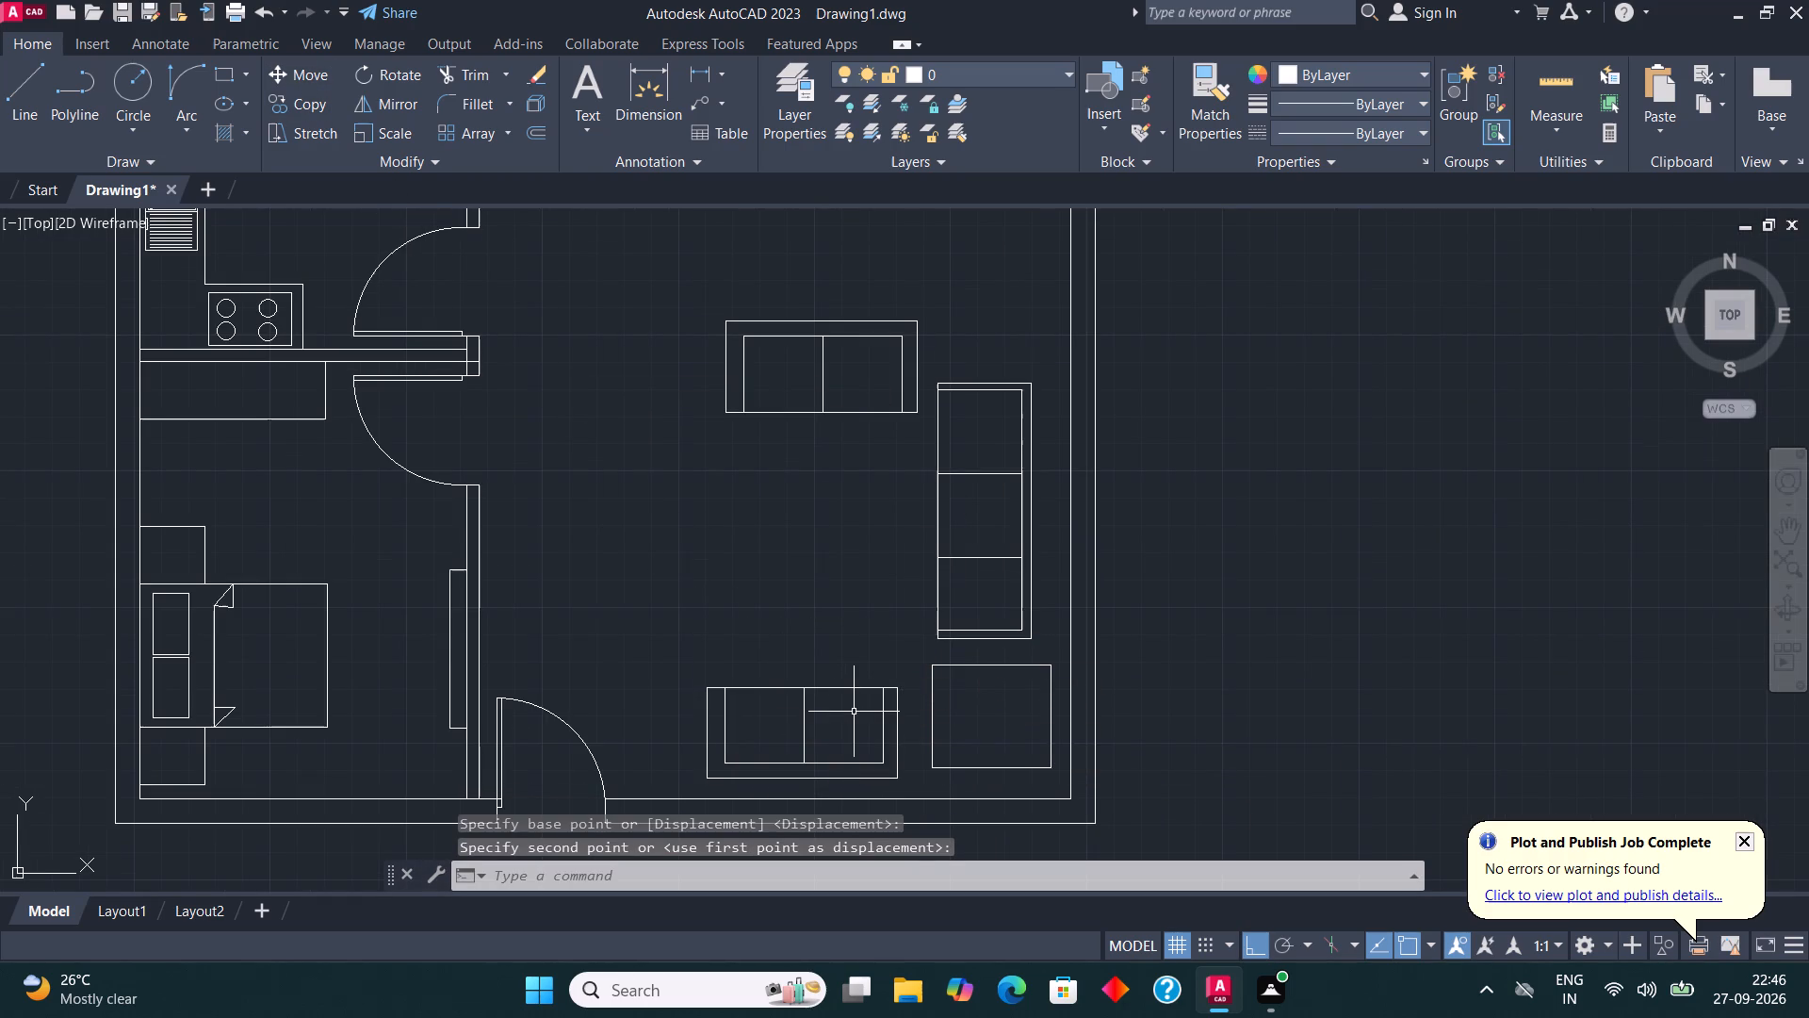
{"action": "key", "text": "Escape"}
Scale down the corner table about a point near its centre.
{"action": "scroll", "coordinate": [872, 674], "scroll_direction": "down", "scroll_amount": 1}
{"action": "scroll", "coordinate": [957, 738], "scroll_direction": "up", "scroll_amount": 1}
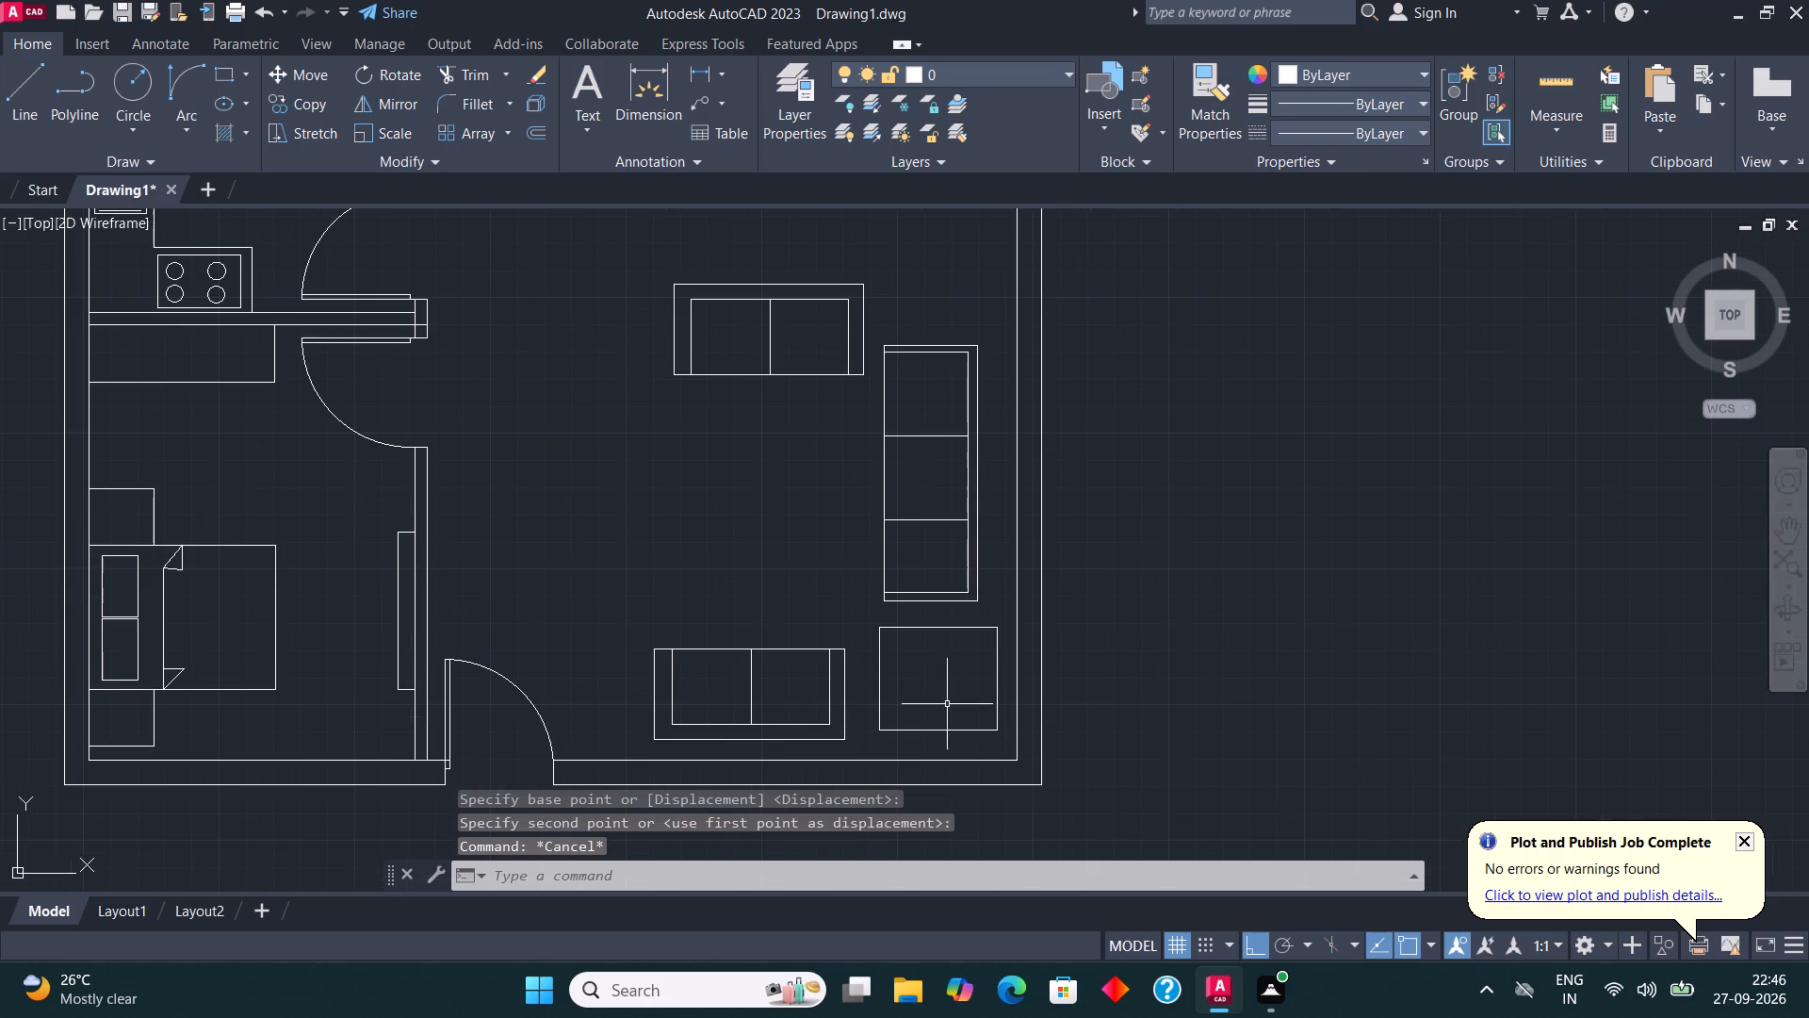
{"action": "left_click", "coordinate": [915, 631]}
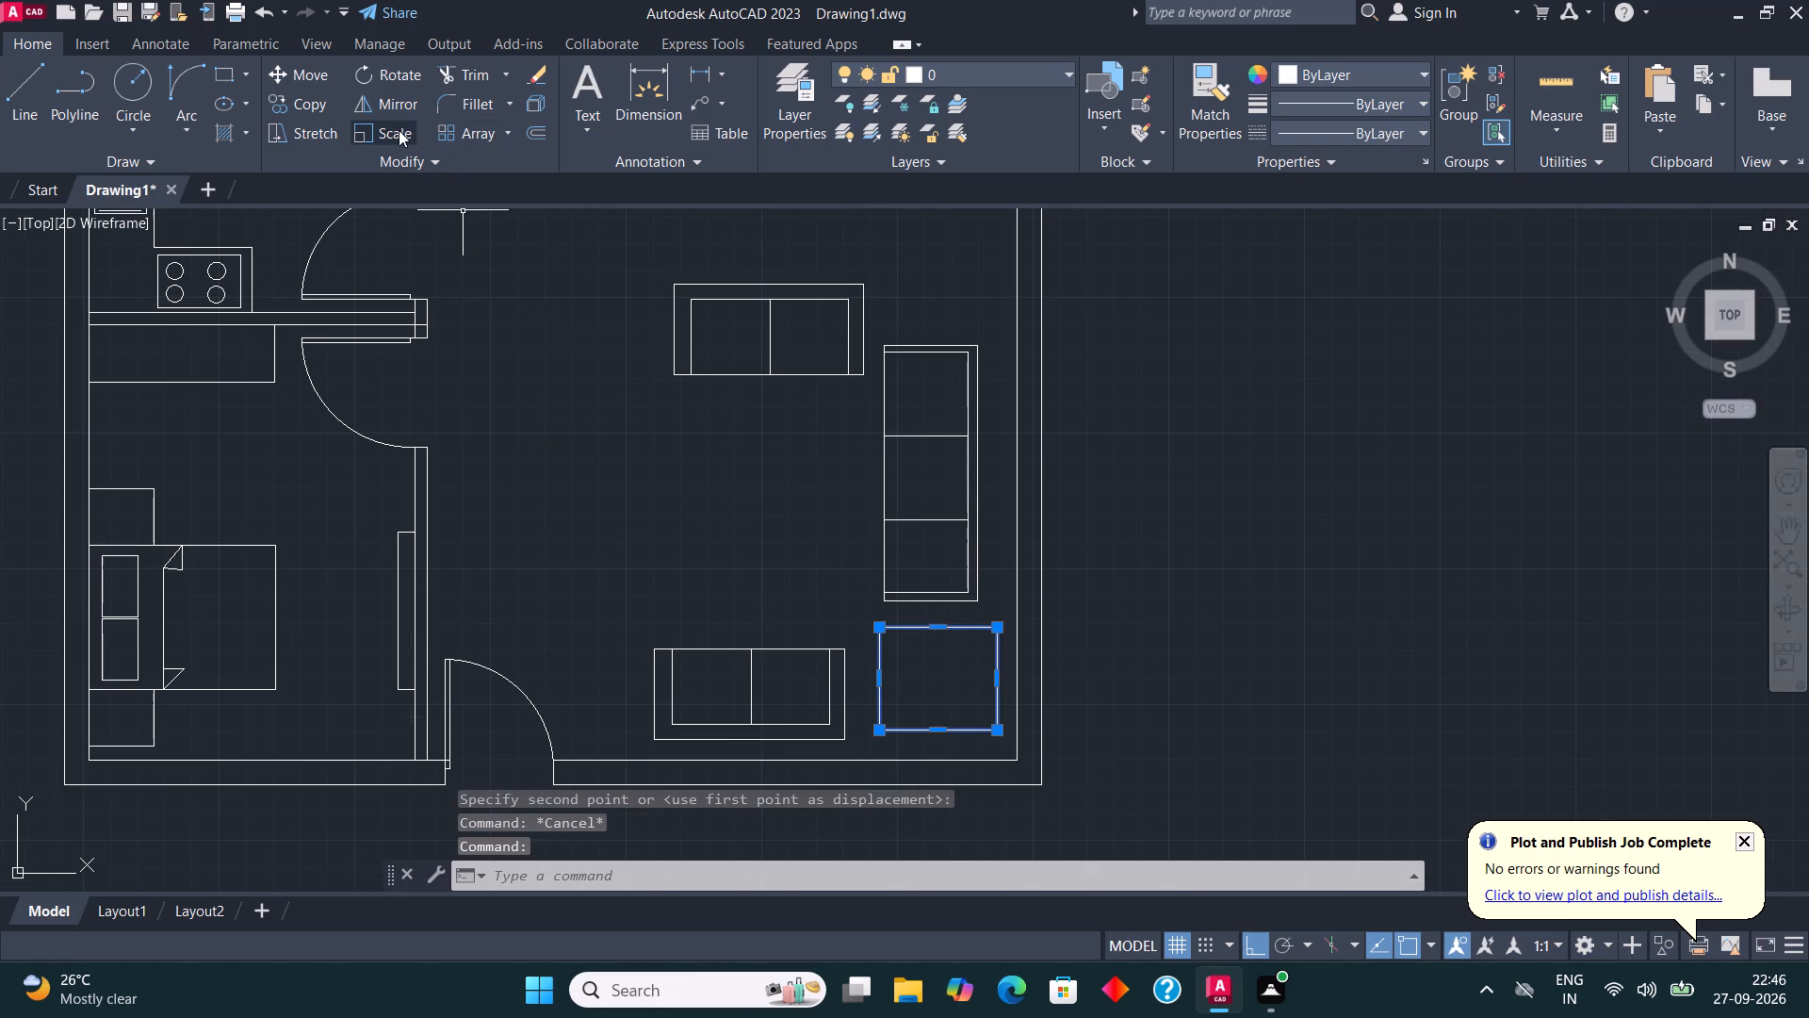
{"action": "left_click", "coordinate": [399, 130]}
{"action": "left_click", "coordinate": [921, 684]}
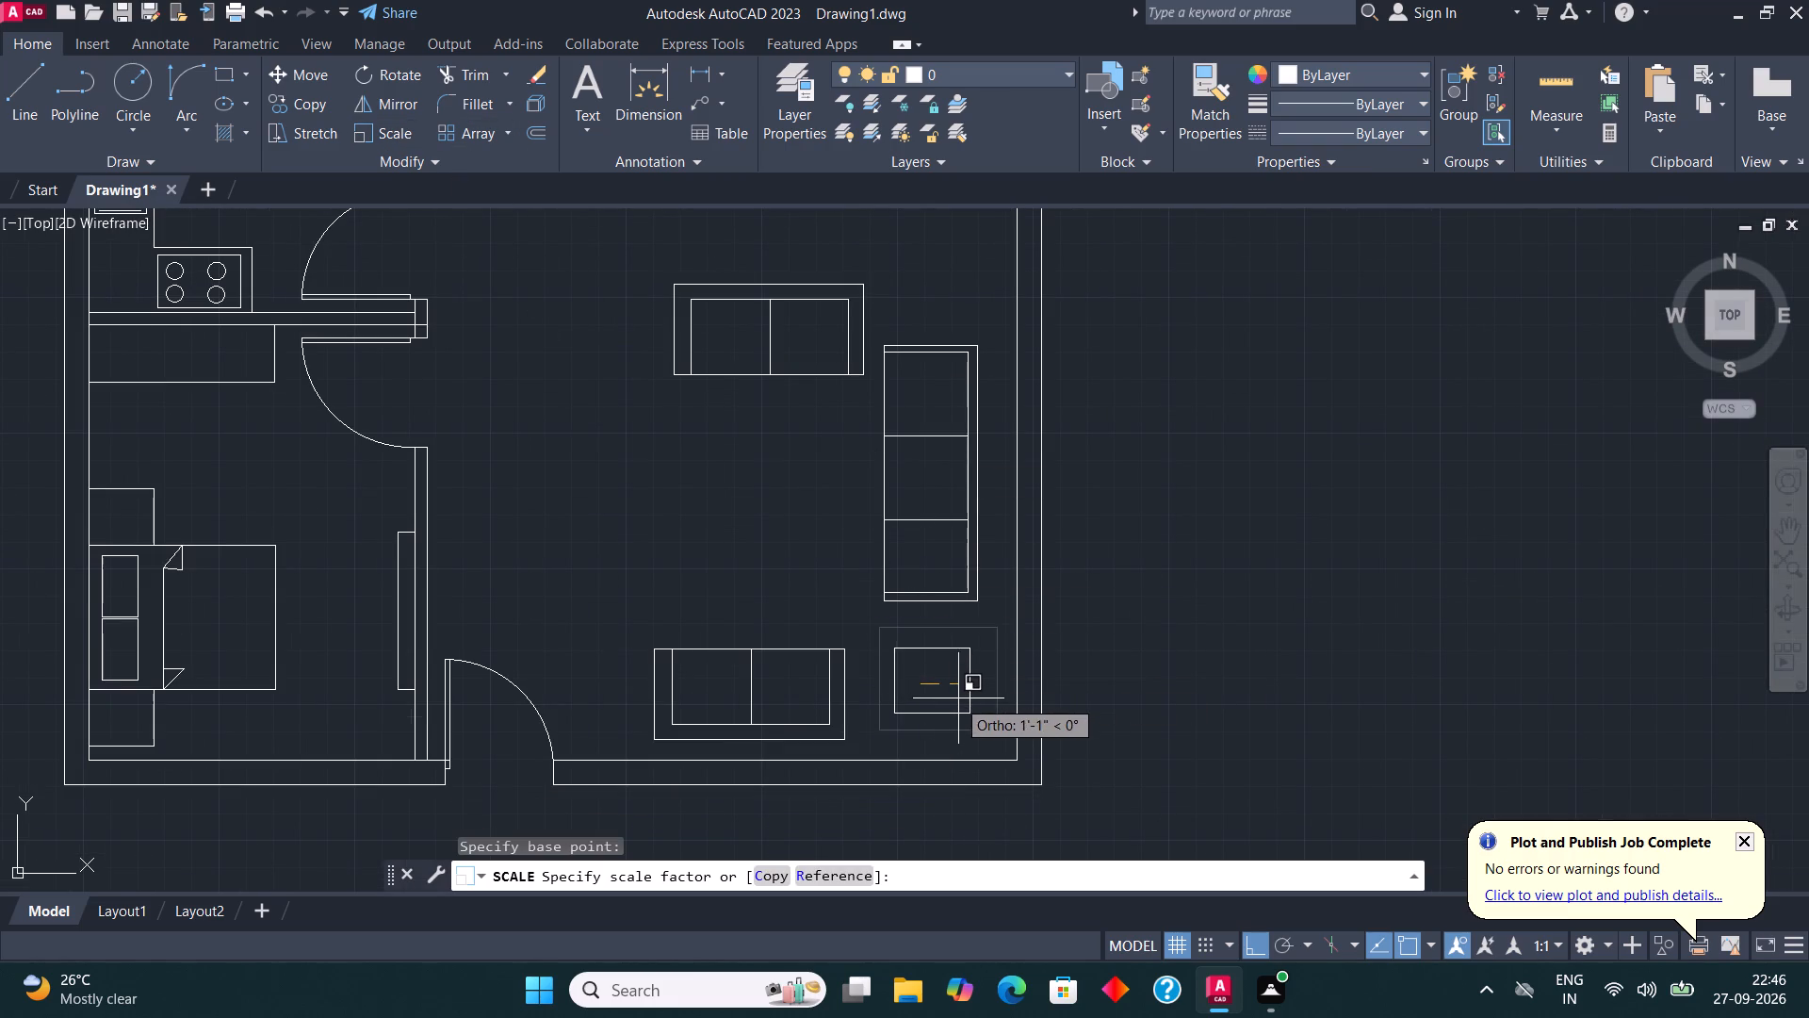
{"action": "left_click", "coordinate": [959, 699]}
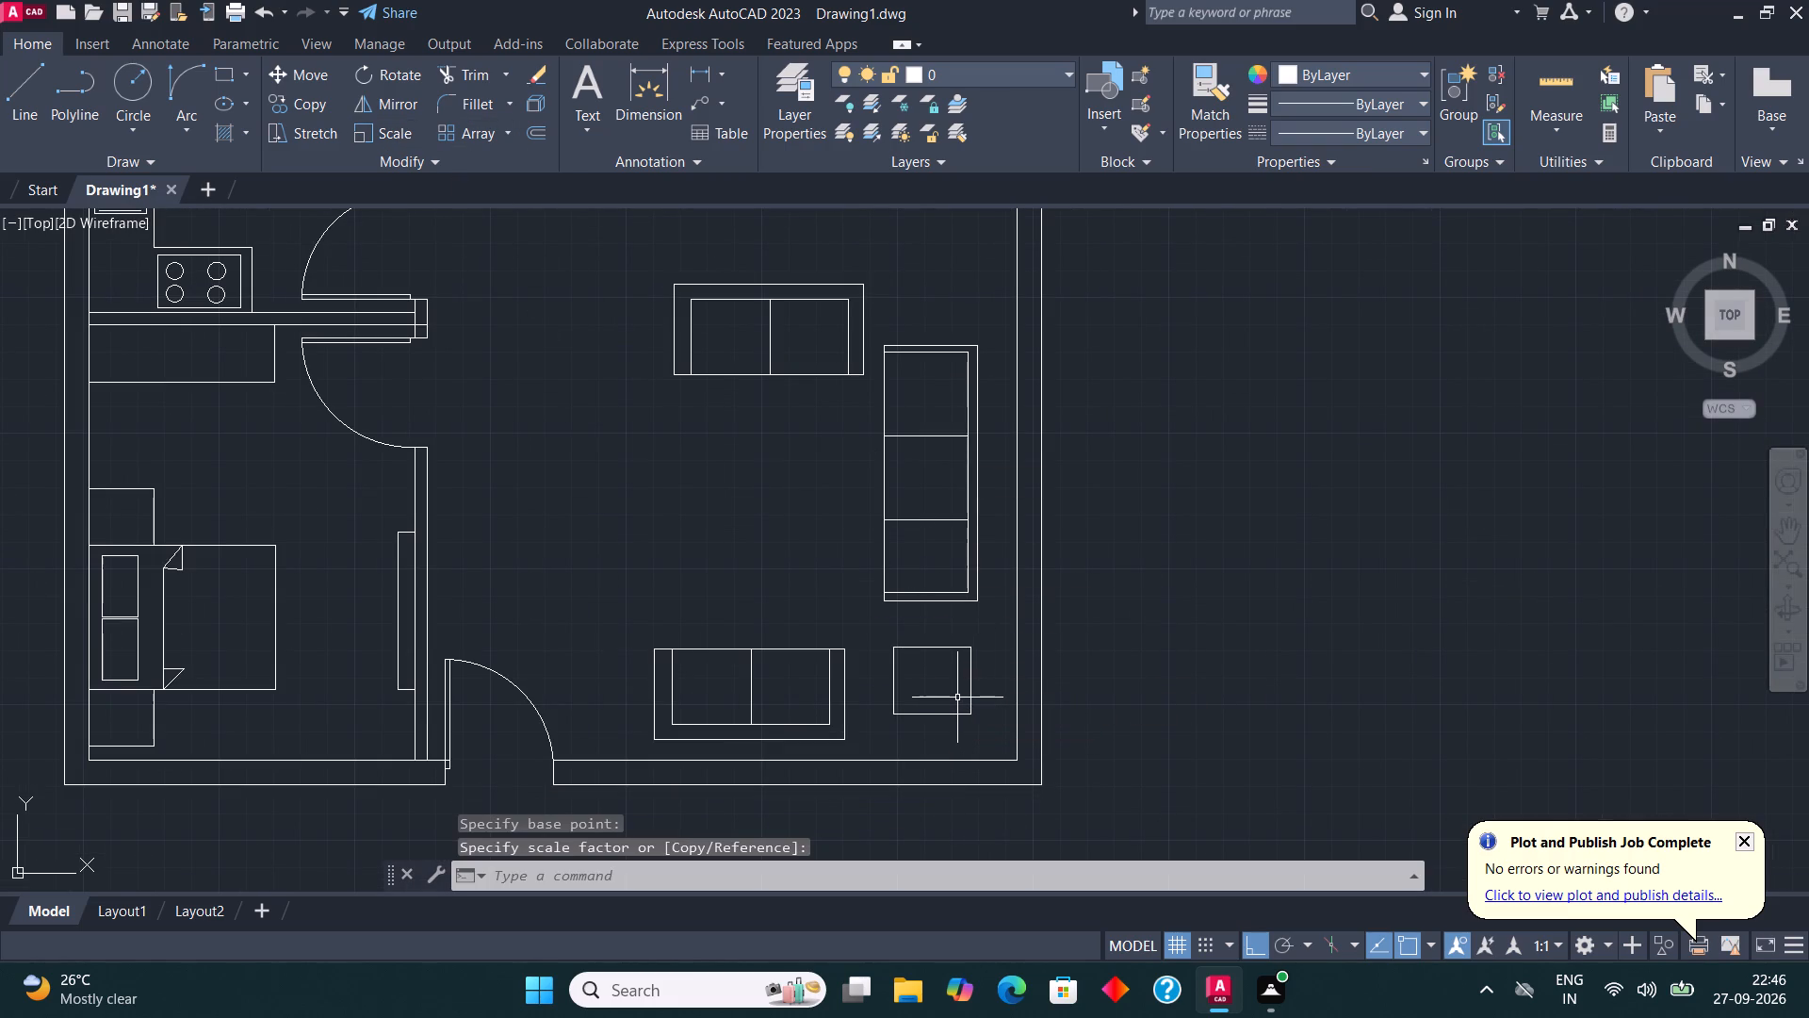
Copy the corner table straight to the opposite end of the three-seat sofa.
{"action": "left_click", "coordinate": [929, 642]}
{"action": "left_click", "coordinate": [915, 684]}
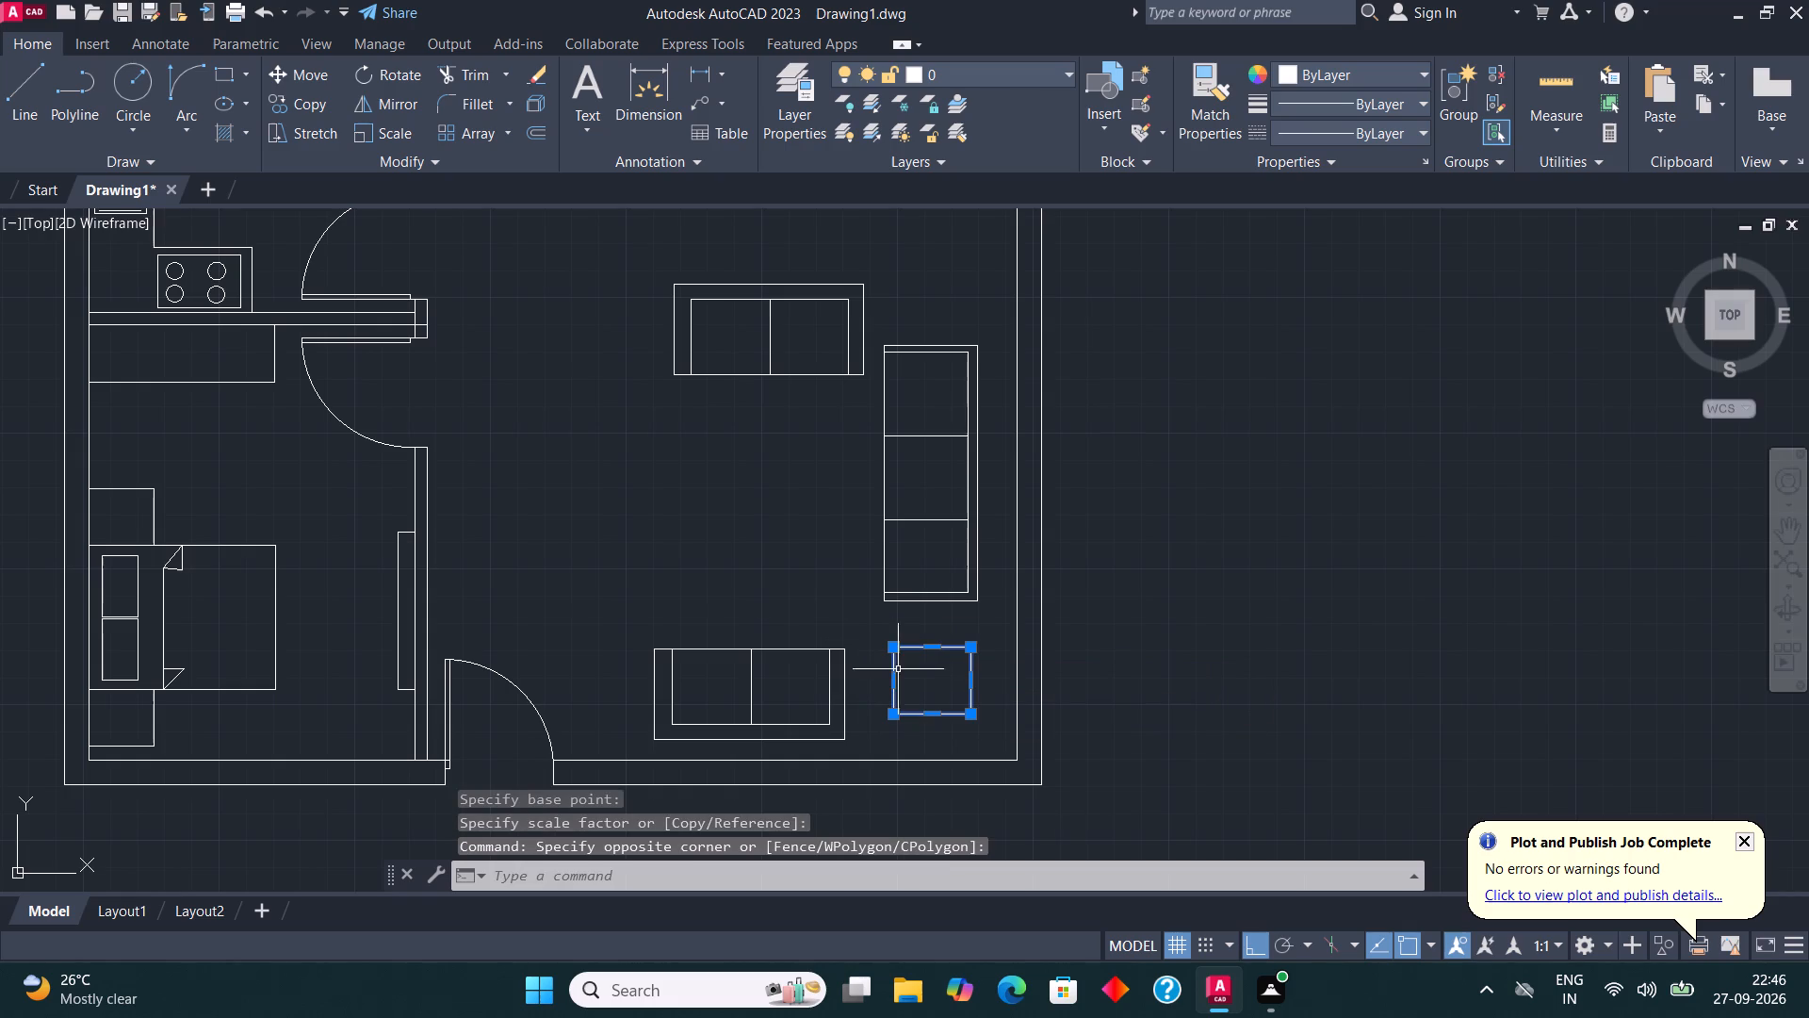
{"action": "left_click", "coordinate": [318, 105]}
{"action": "left_click", "coordinate": [966, 685]}
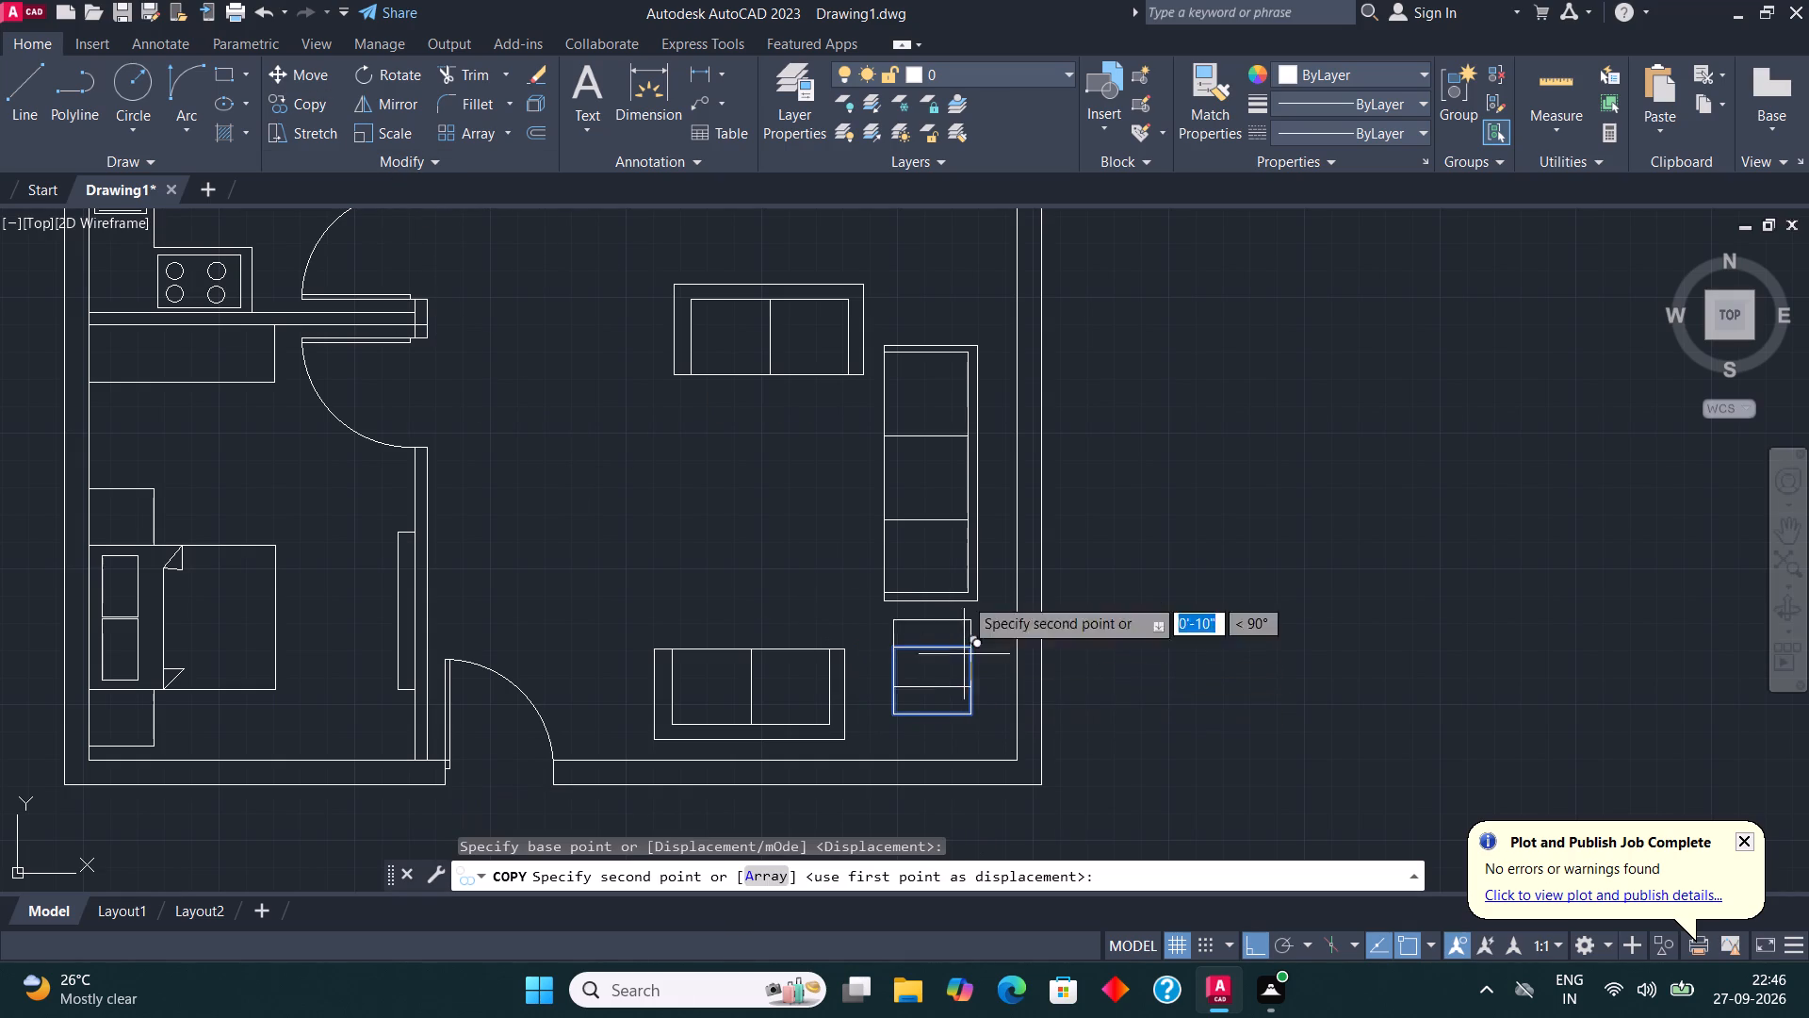
{"action": "left_click", "coordinate": [953, 300]}
{"action": "key", "text": "Escape"}
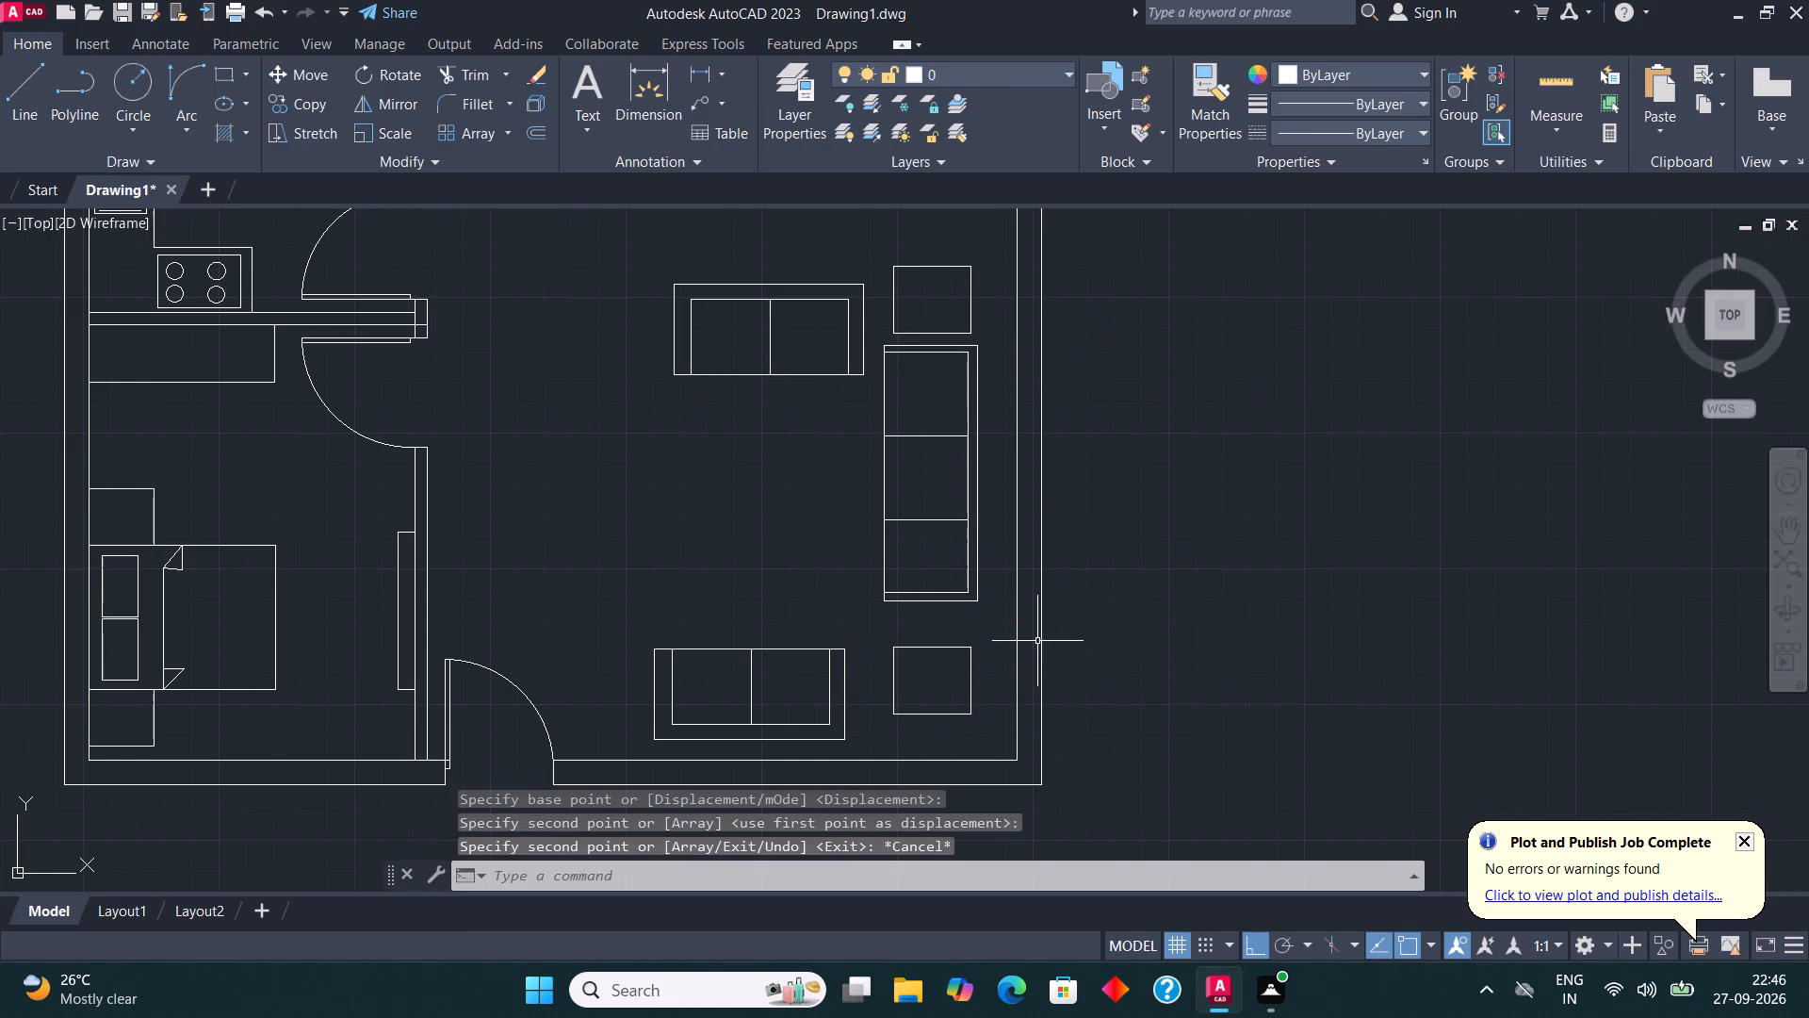
Move the three-seat sofa together with both corner tables slightly toward the entrance wall.
{"action": "left_click", "coordinate": [1004, 735]}
{"action": "left_click", "coordinate": [879, 262]}
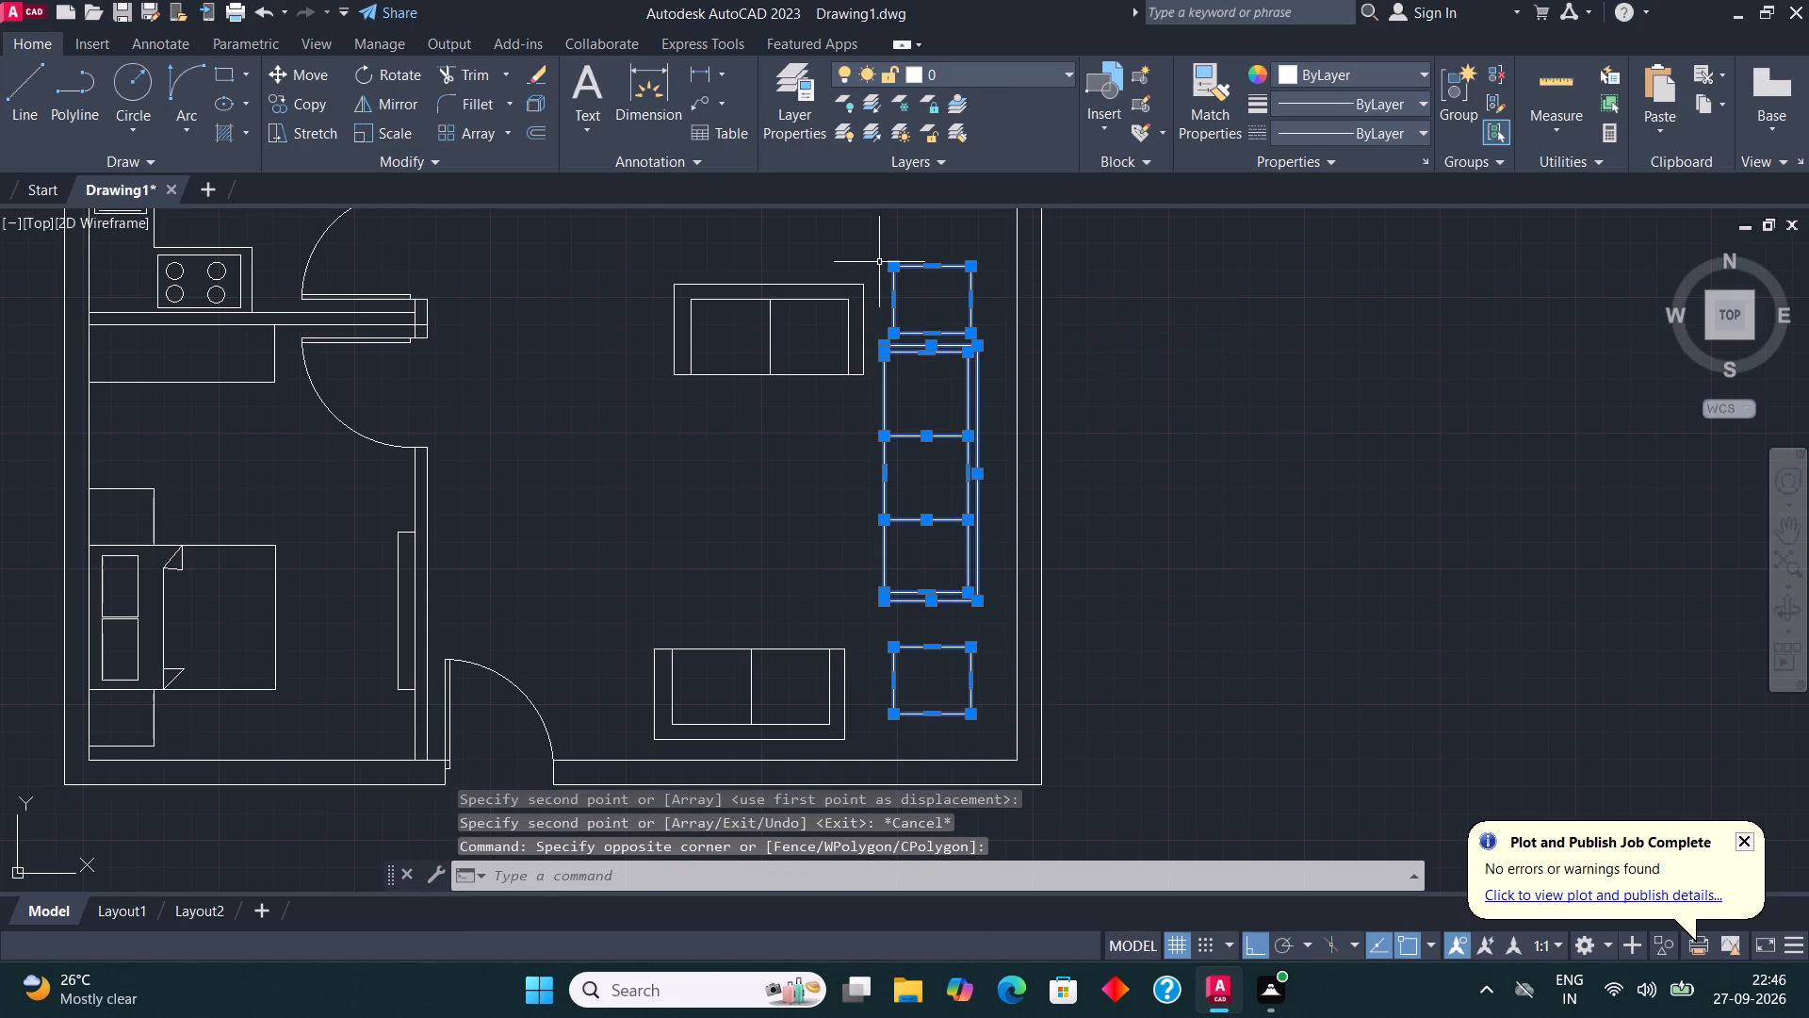
{"action": "left_click", "coordinate": [306, 72]}
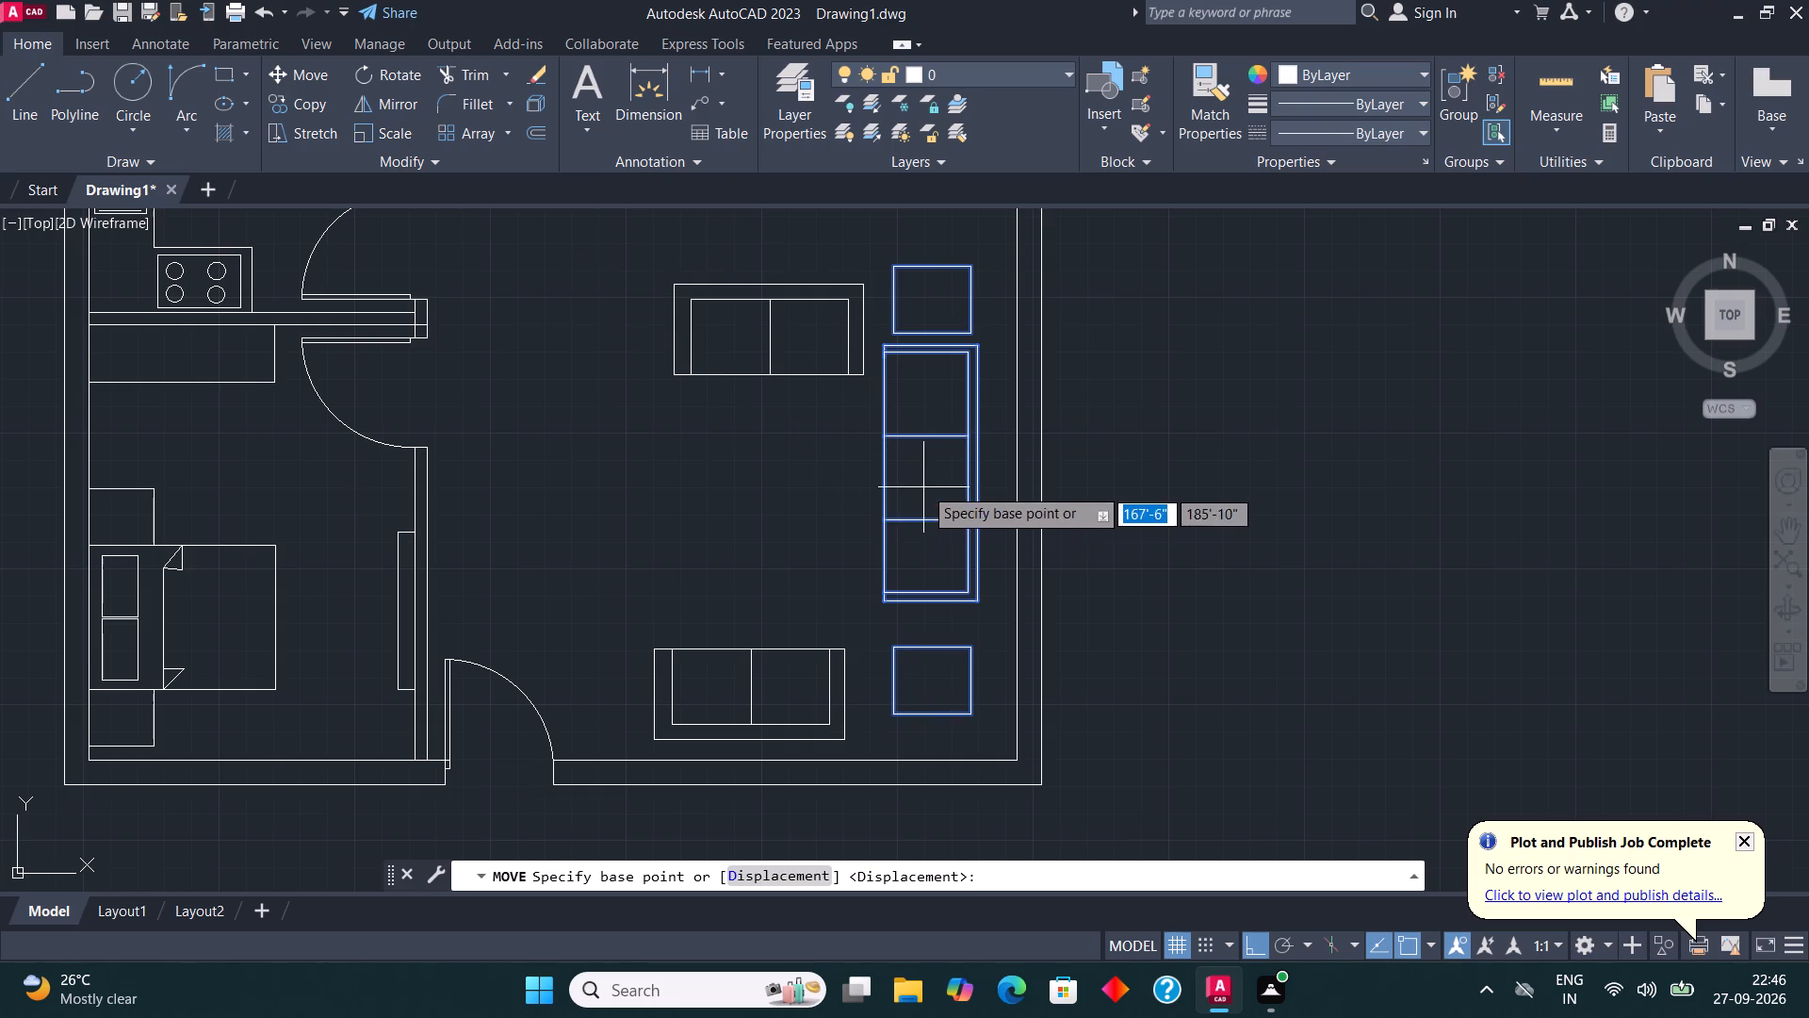
{"action": "left_click", "coordinate": [924, 484]}
{"action": "left_click", "coordinate": [930, 509]}
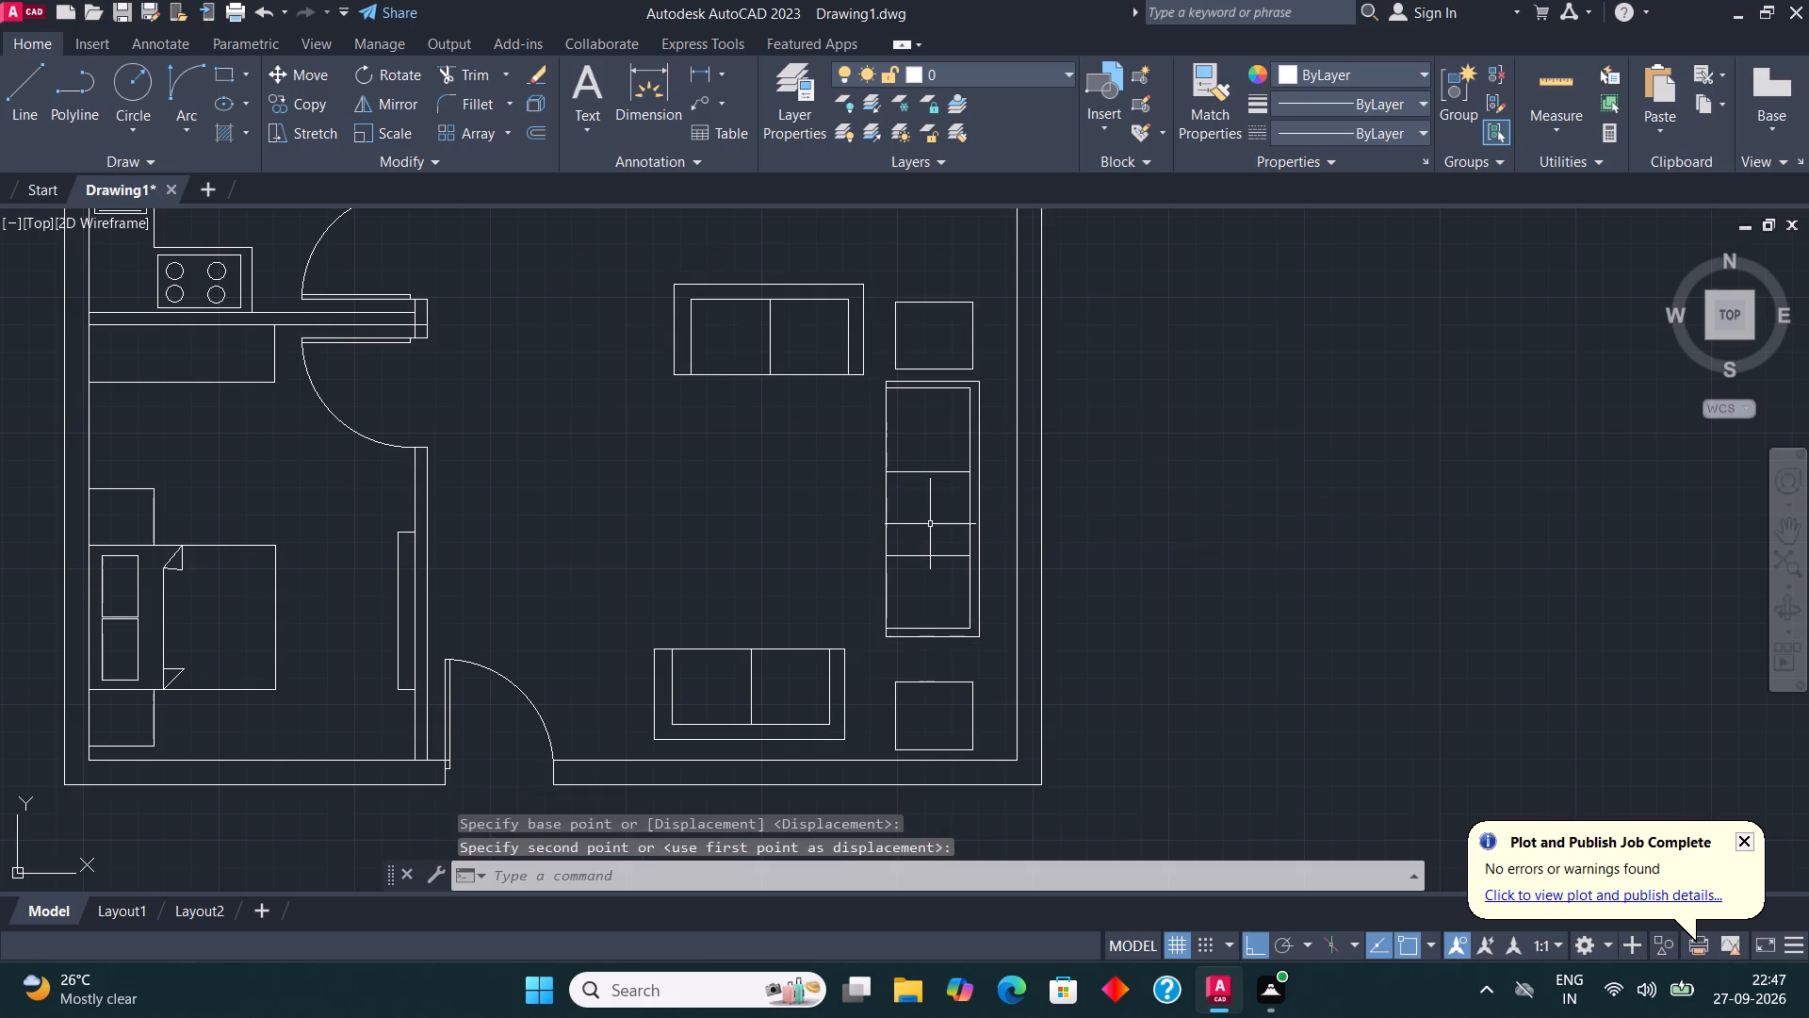
{"action": "key", "text": "Escape"}
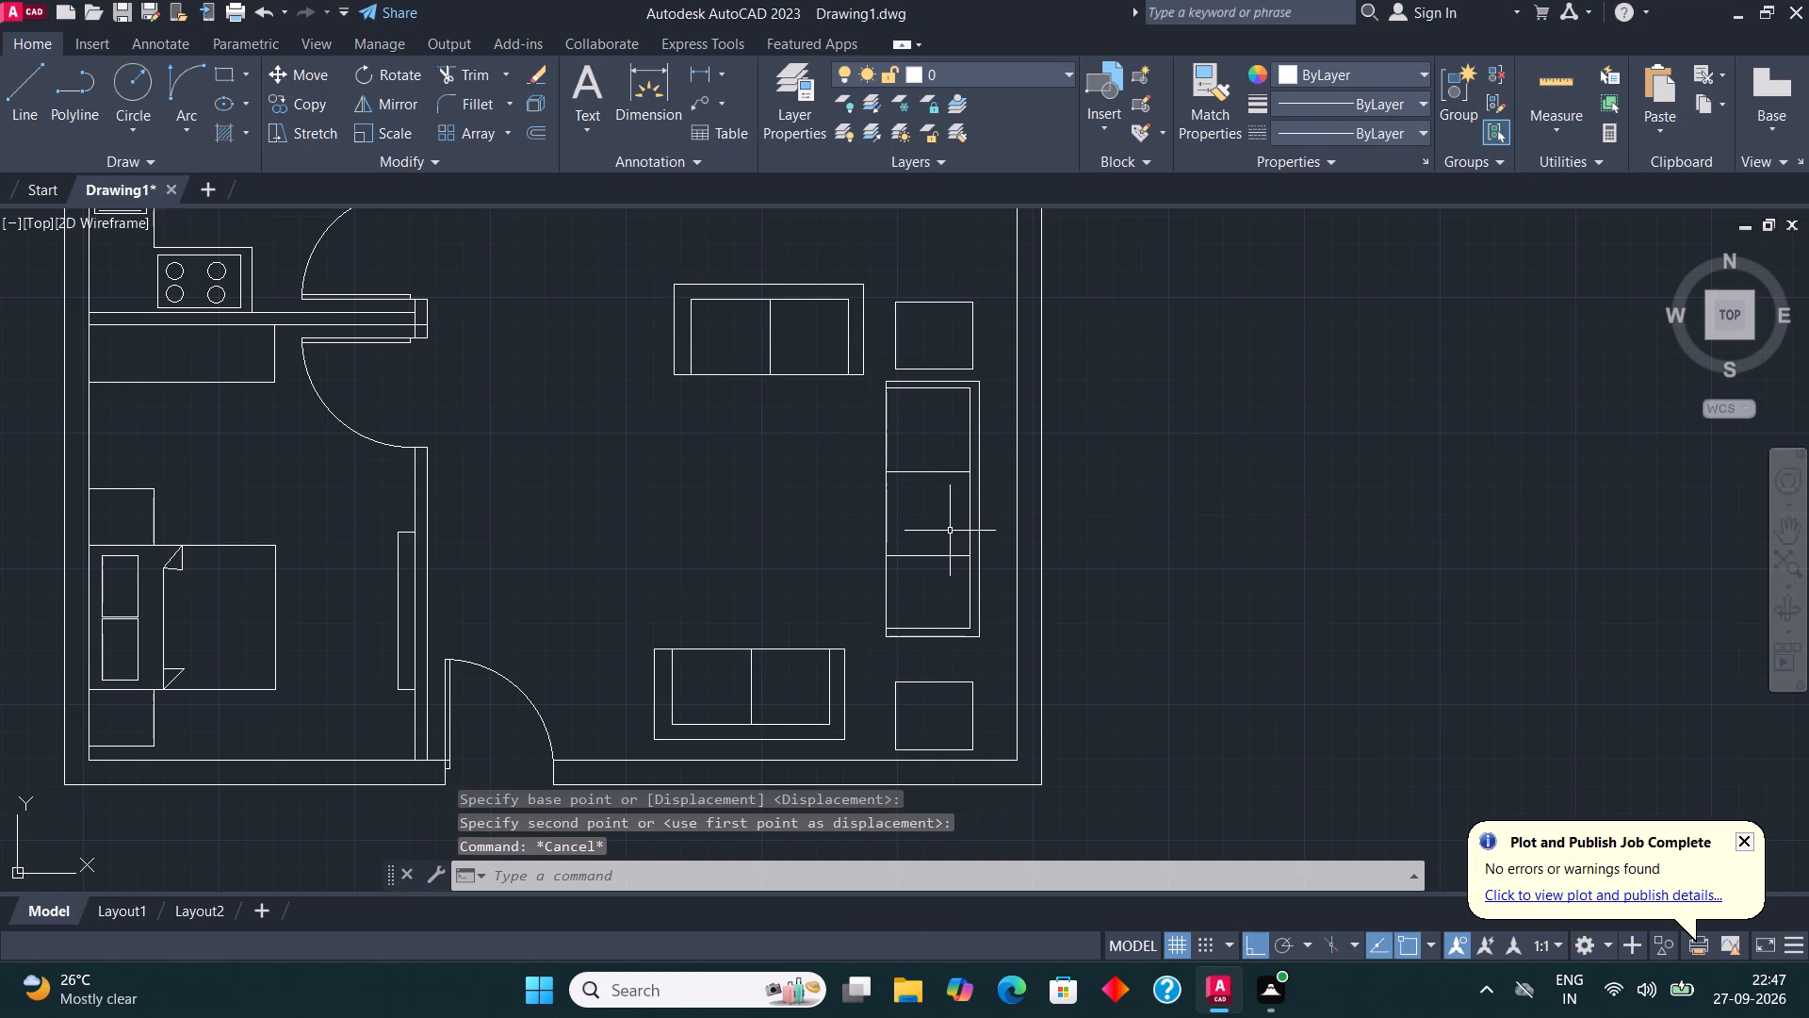
Draw an upright rectangular centre table in the open space between the two-seat sofas, in front of the three-seat sofa.
{"action": "scroll", "coordinate": [957, 655], "scroll_direction": "down", "scroll_amount": 2}
{"action": "scroll", "coordinate": [917, 625], "scroll_direction": "up", "scroll_amount": 2}
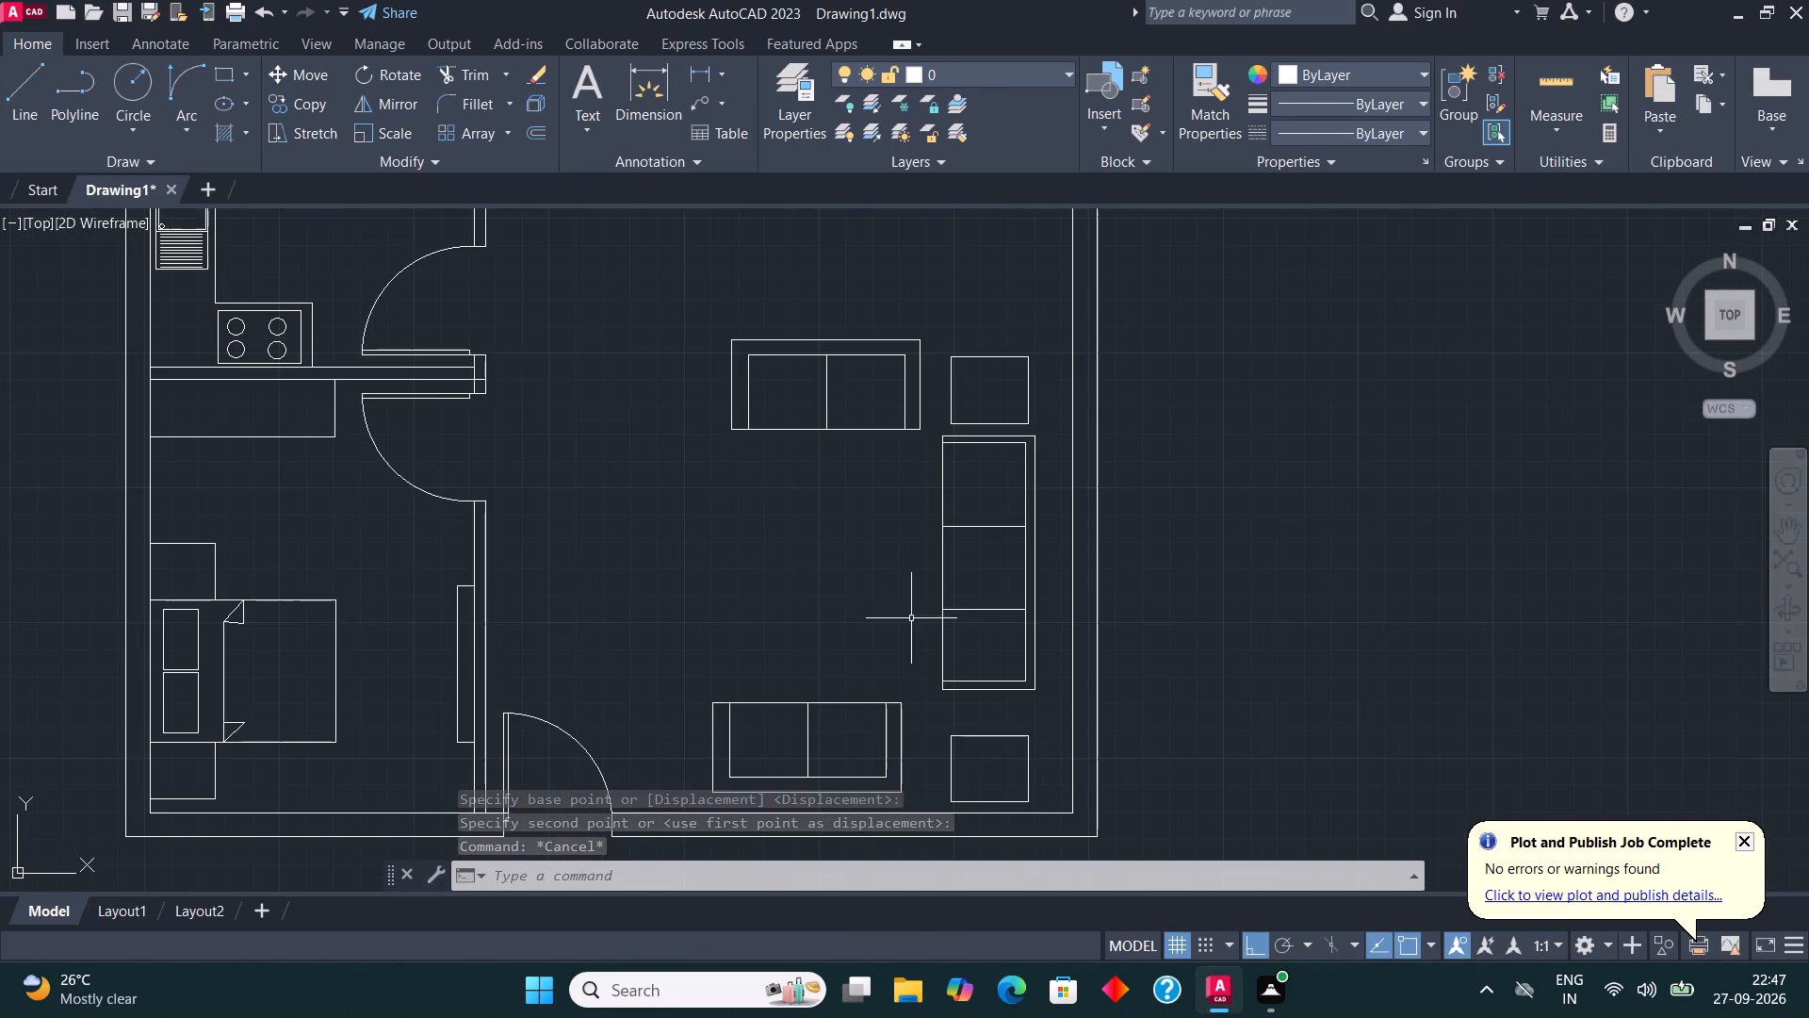
{"action": "left_click", "coordinate": [228, 74]}
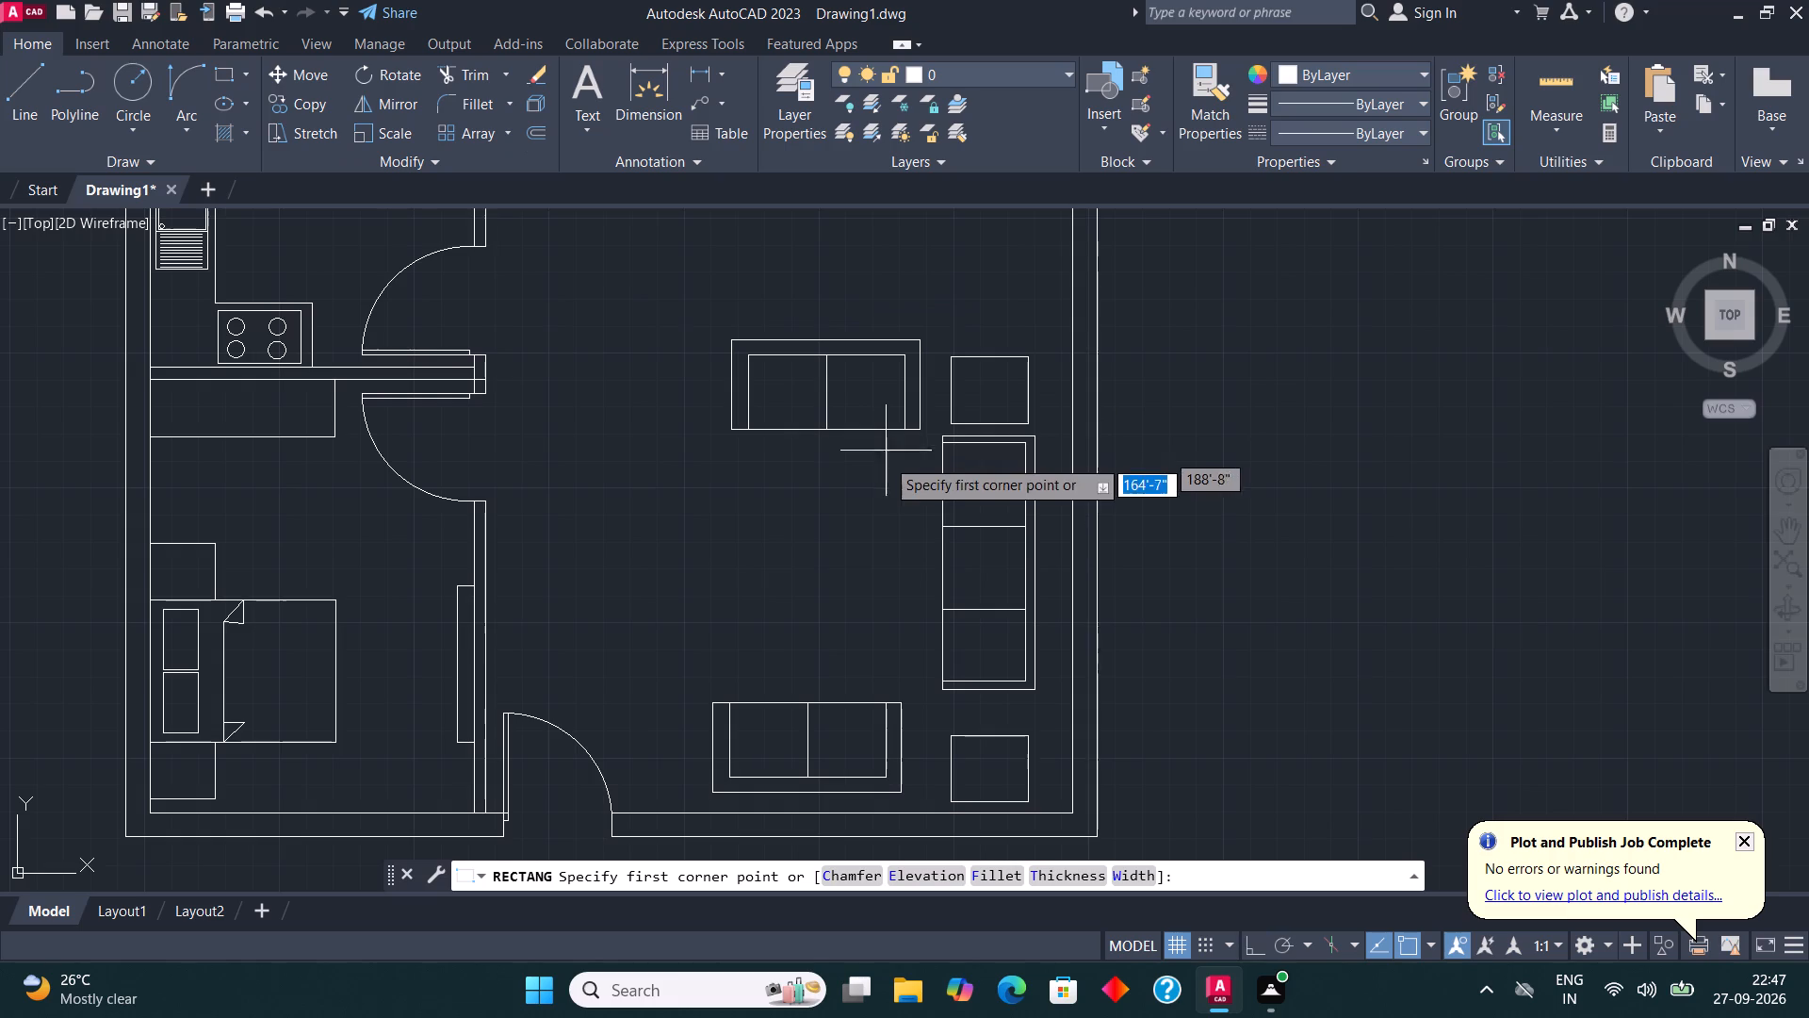
{"action": "left_click", "coordinate": [780, 626]}
{"action": "left_click", "coordinate": [852, 496]}
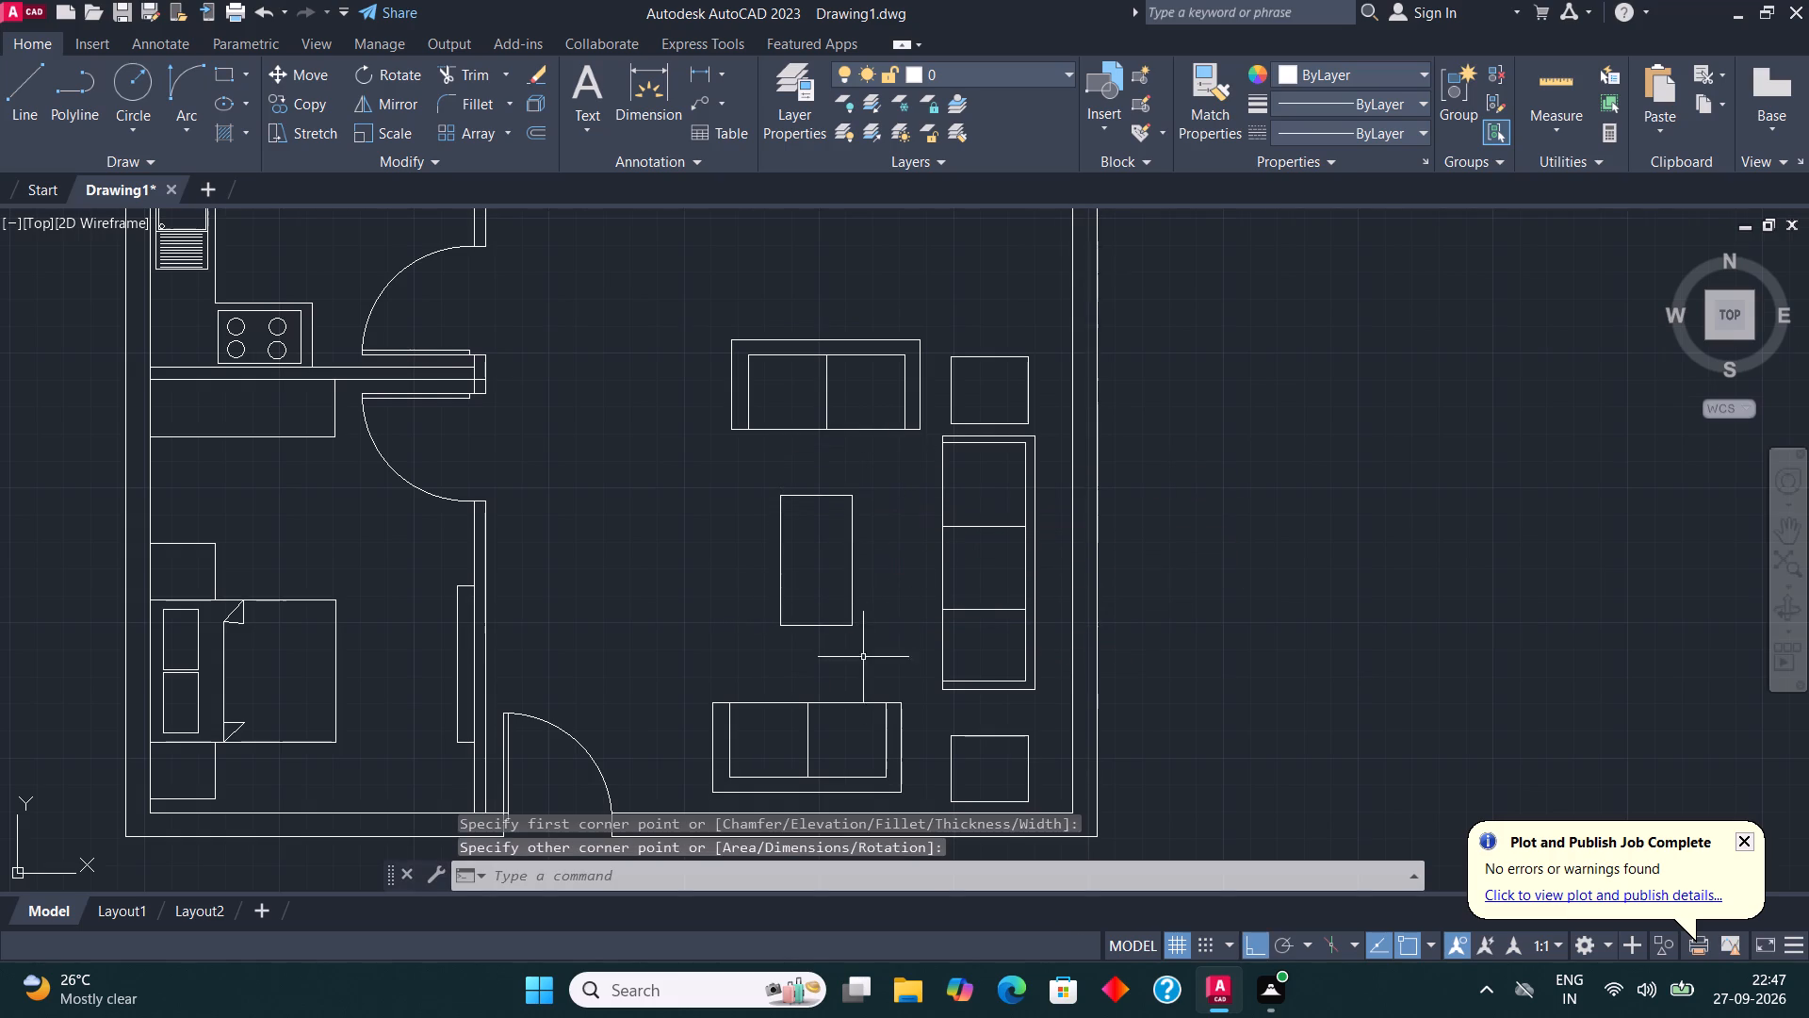
Draw a horizontal rectangular dining table between the hall's double-line partition and the nearest two-seat sofa.
{"action": "scroll", "coordinate": [867, 694], "scroll_direction": "down", "scroll_amount": 3}
{"action": "scroll", "coordinate": [885, 590], "scroll_direction": "up", "scroll_amount": 3}
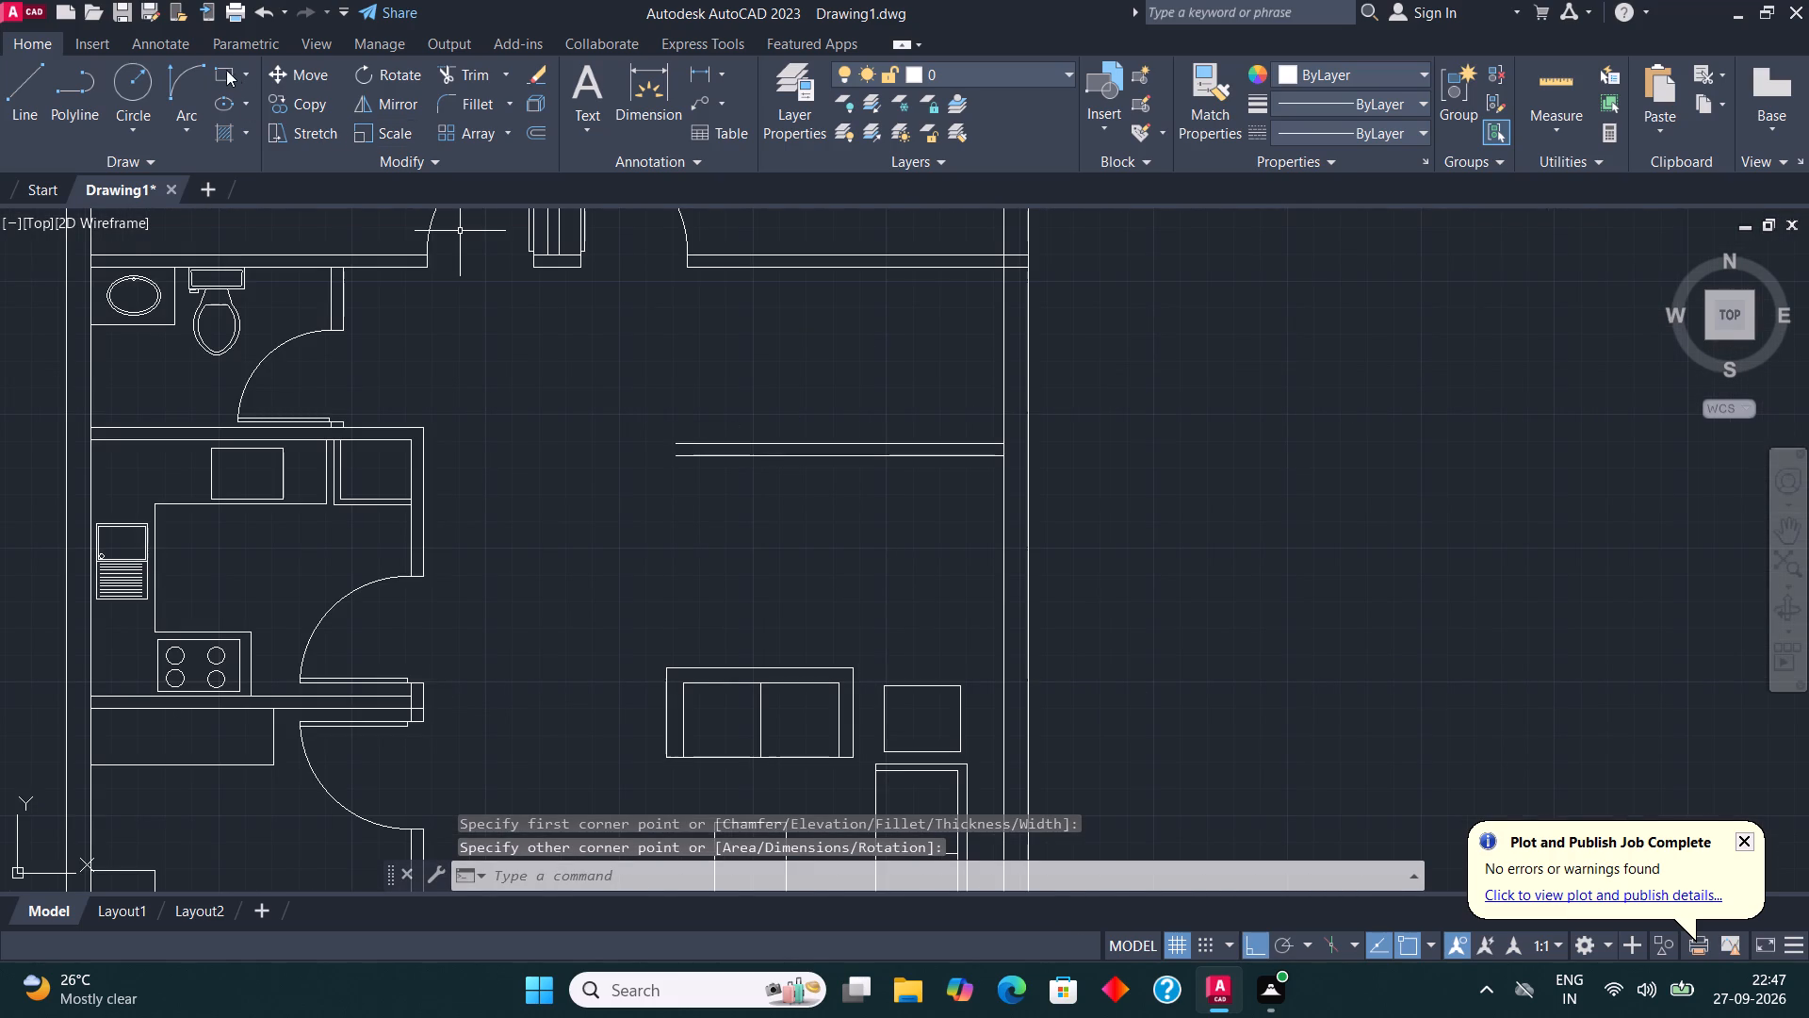
{"action": "left_click", "coordinate": [224, 69]}
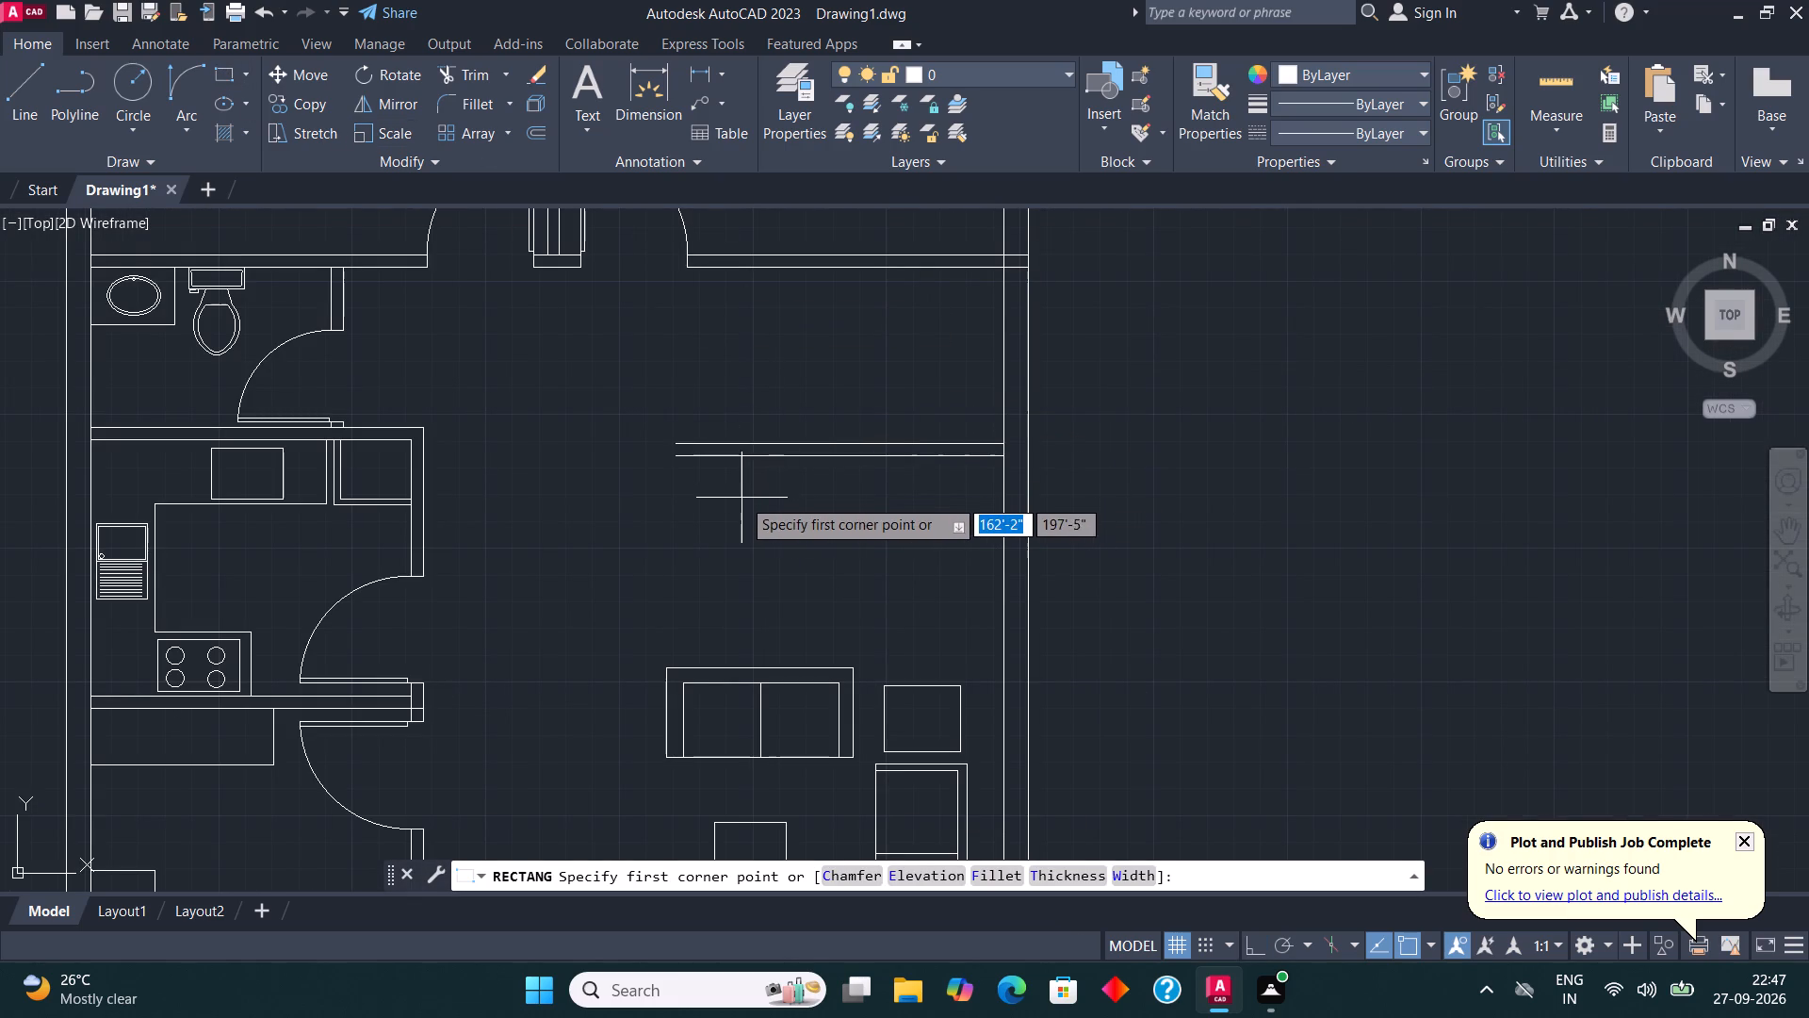
{"action": "left_click", "coordinate": [750, 508]}
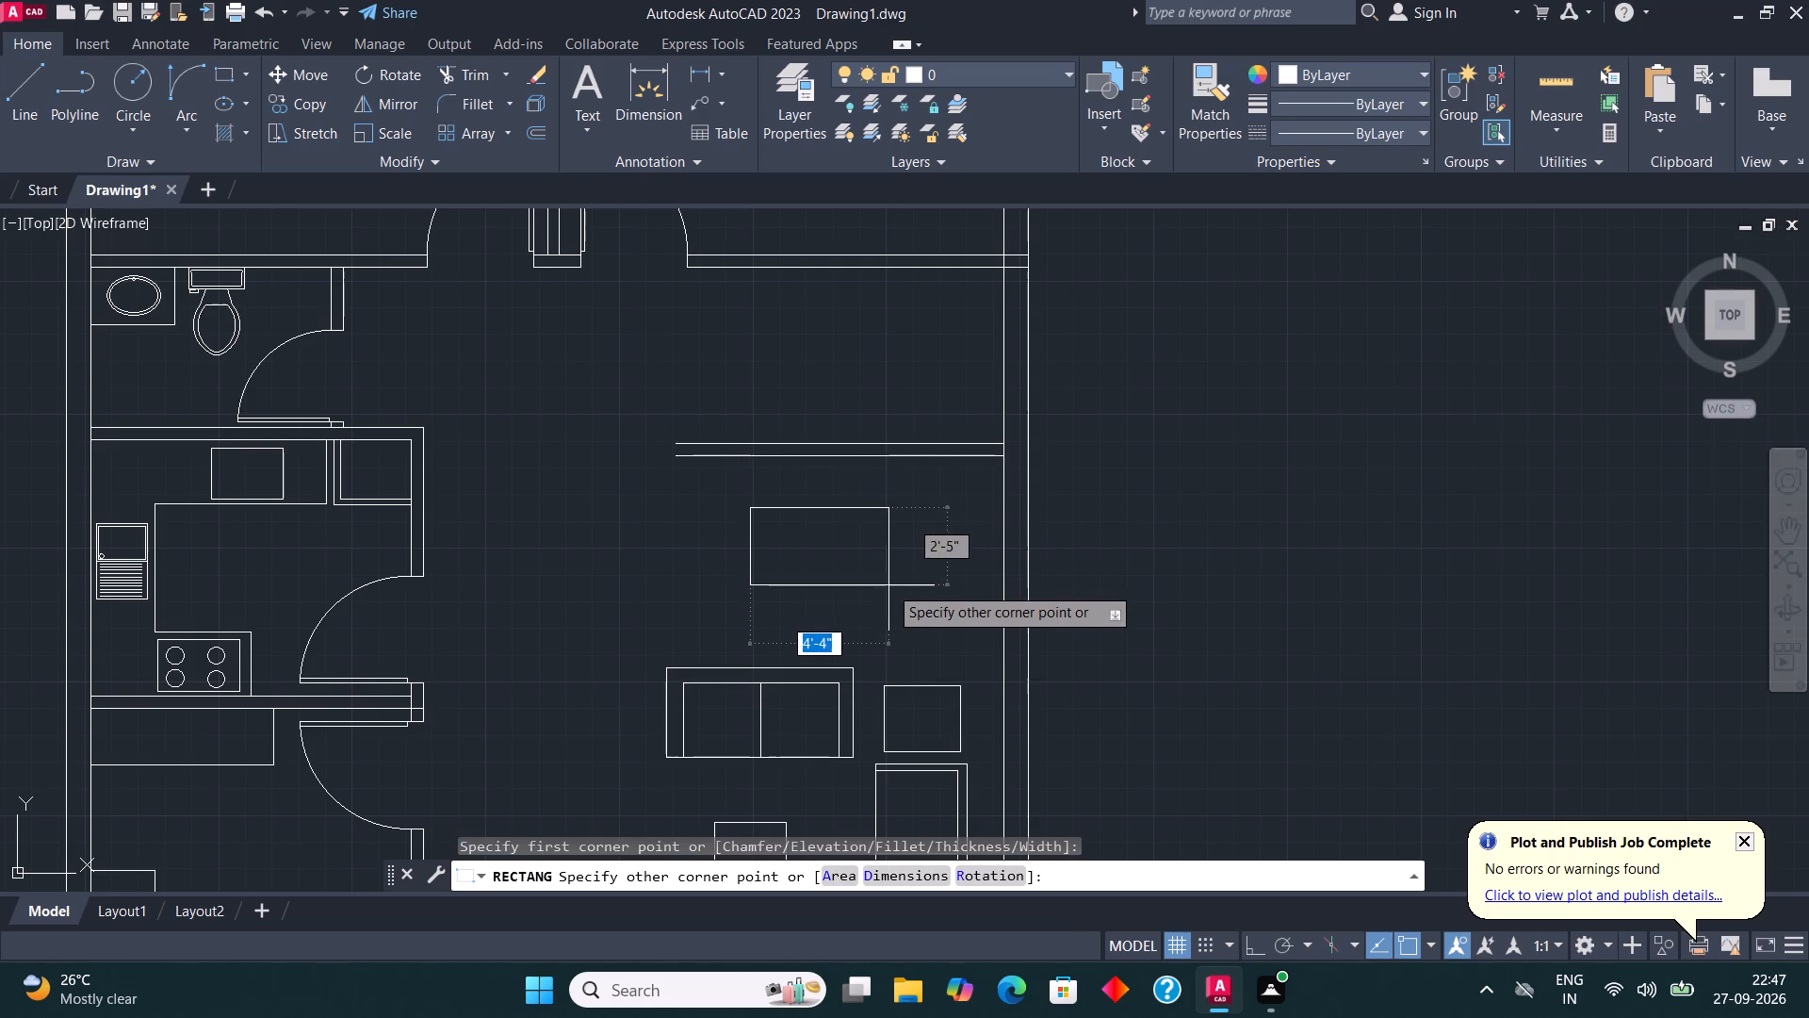
{"action": "left_click", "coordinate": [902, 590]}
Draw a small rectangle for a chair seat on the dining table's long edge facing the partition.
{"action": "left_click", "coordinate": [223, 72]}
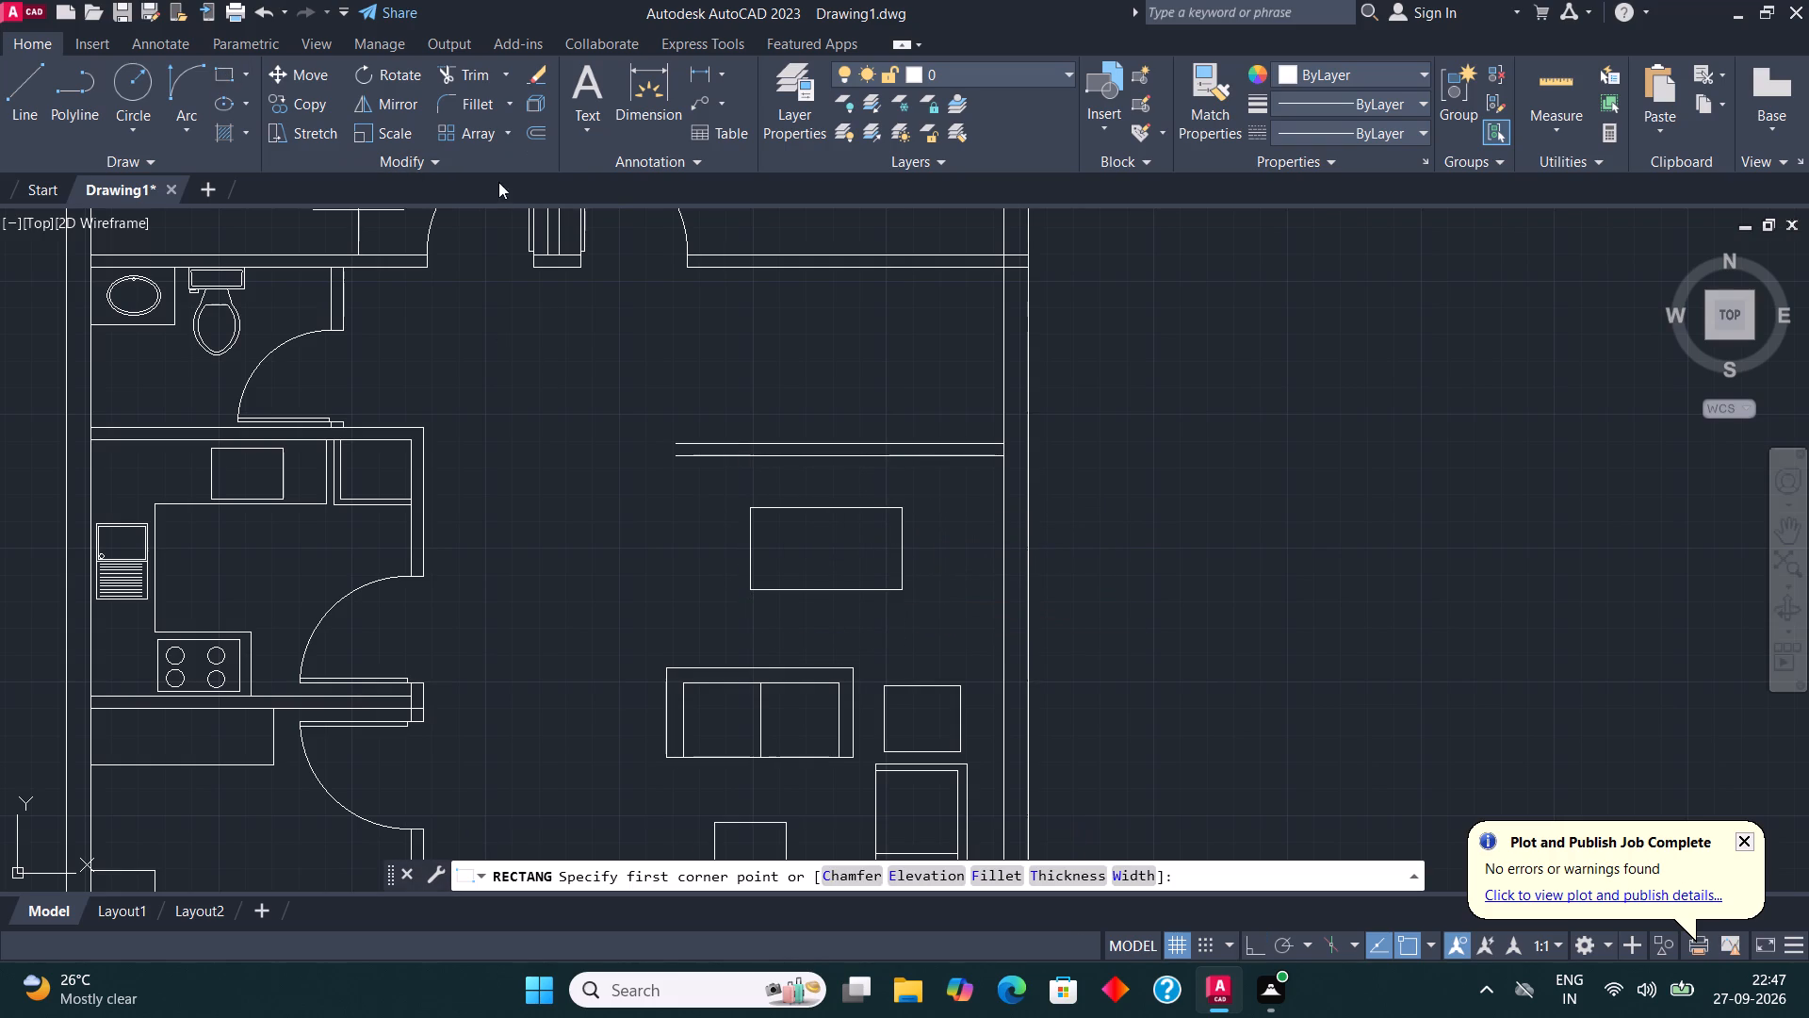
{"action": "scroll", "coordinate": [644, 300], "scroll_direction": "up", "scroll_amount": 2}
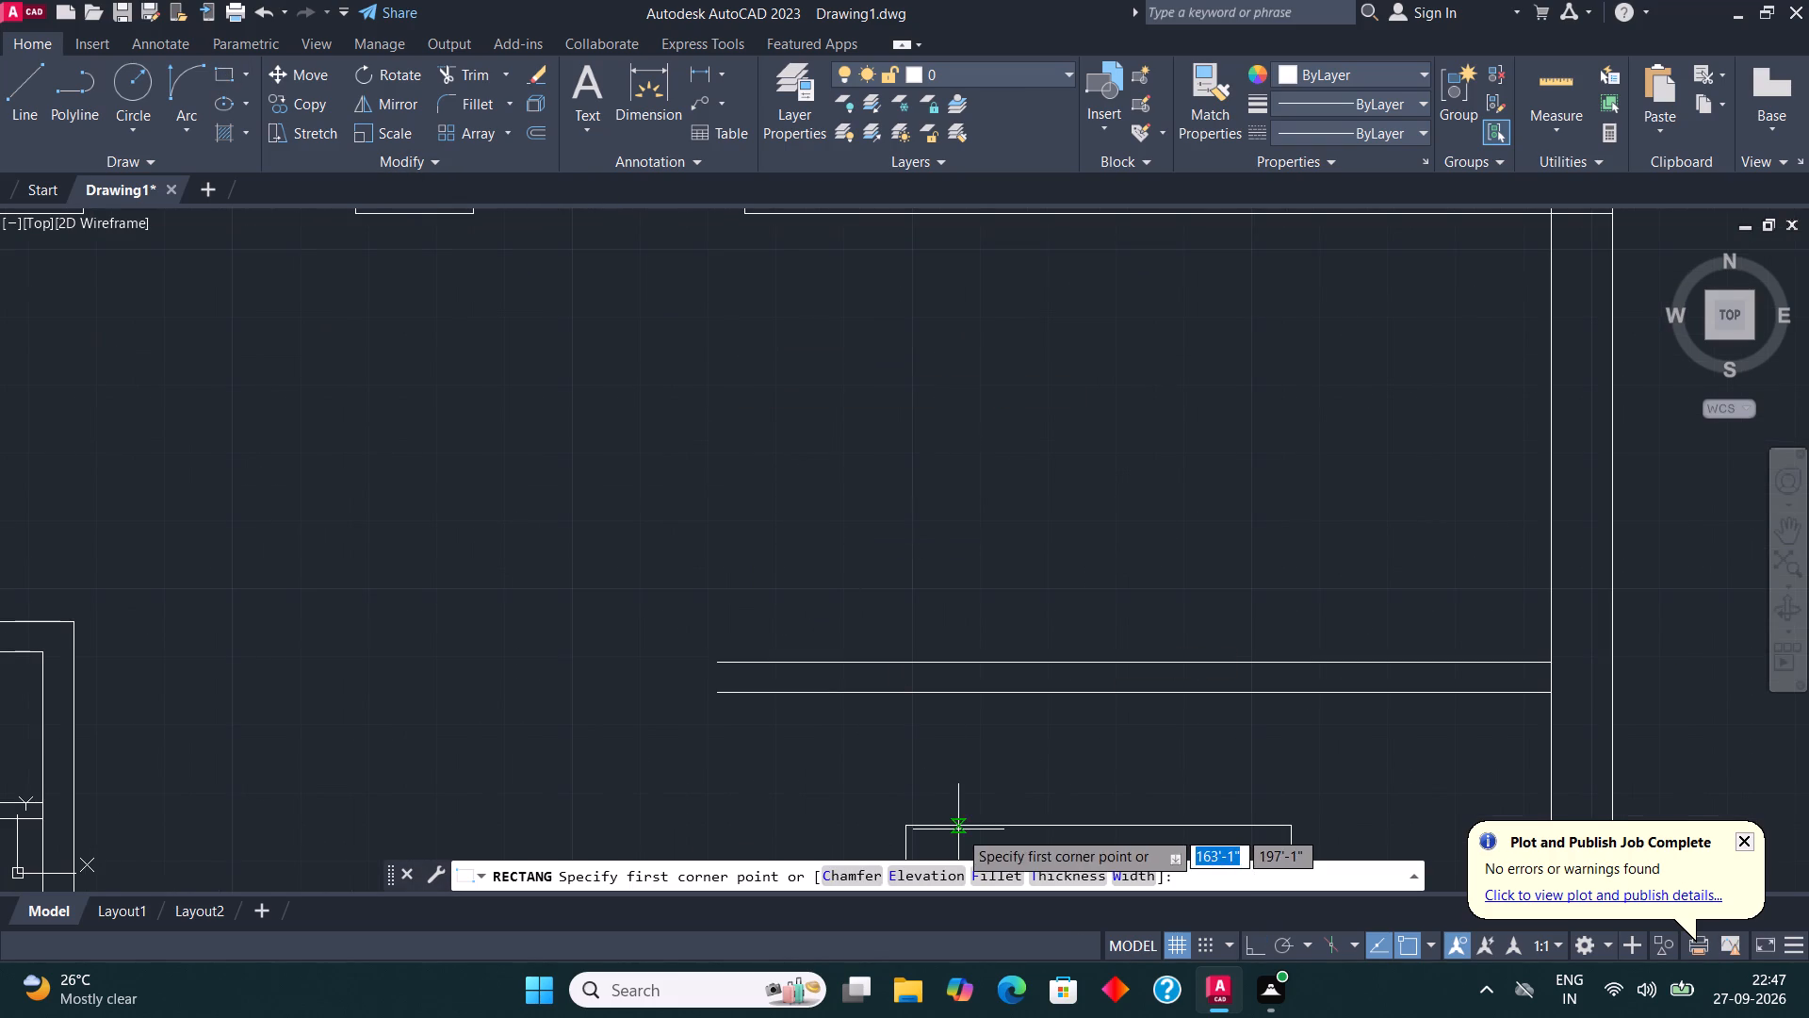
{"action": "left_click", "coordinate": [960, 829]}
{"action": "left_click", "coordinate": [1050, 754]}
Add a backrest line across the chair near its outer edge and trim the ends overhanging both sides.
{"action": "scroll", "coordinate": [865, 689], "scroll_direction": "down", "scroll_amount": 1}
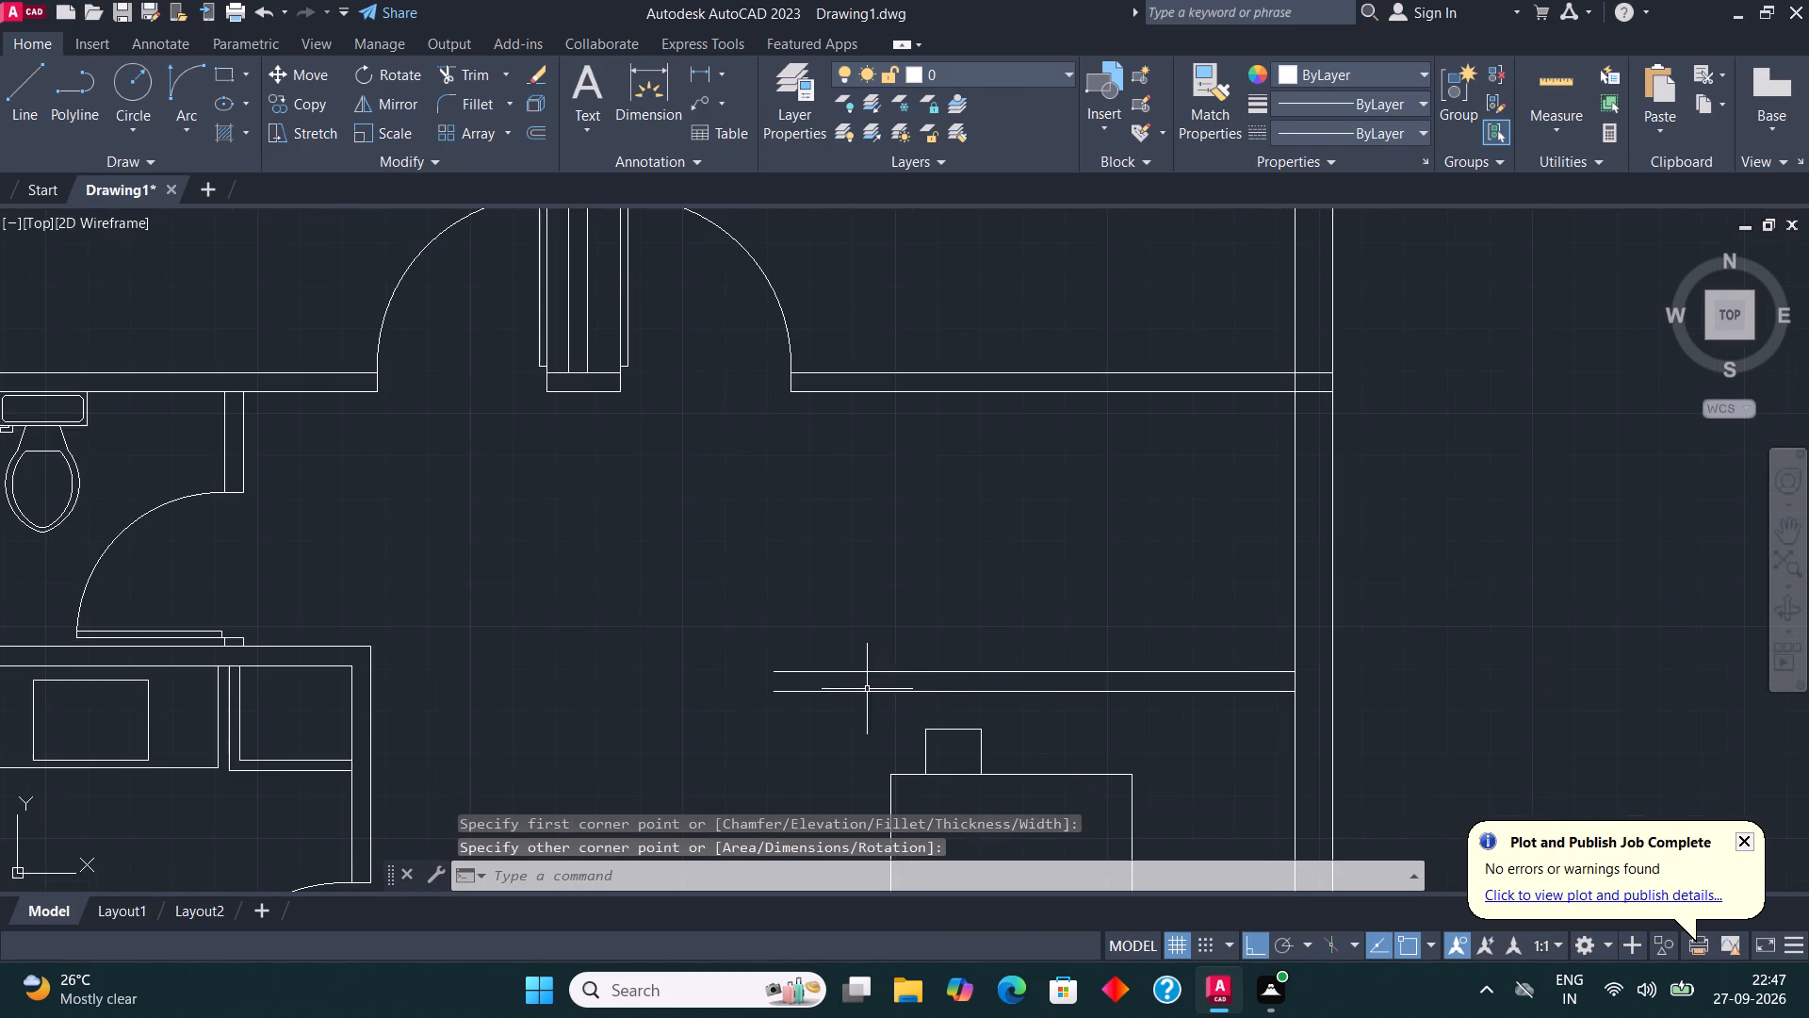
{"action": "scroll", "coordinate": [973, 753], "scroll_direction": "up", "scroll_amount": 2}
{"action": "left_click", "coordinate": [31, 90]}
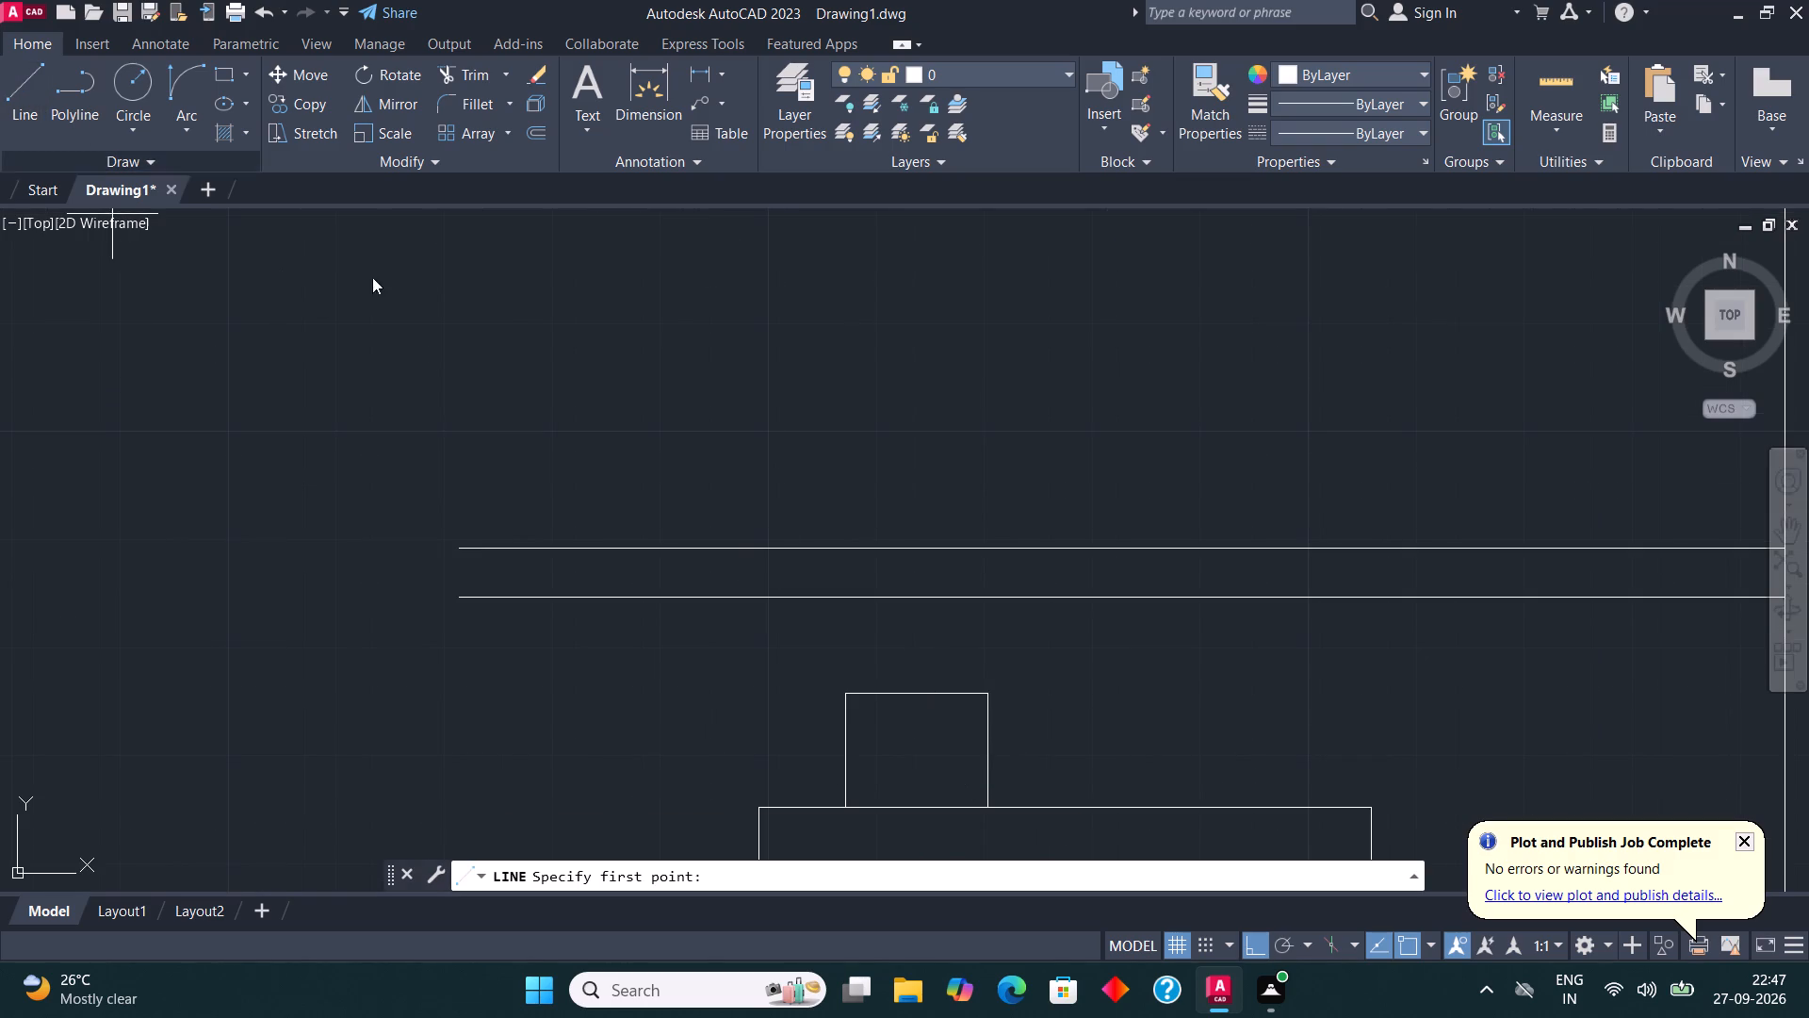
{"action": "left_click", "coordinate": [865, 709]}
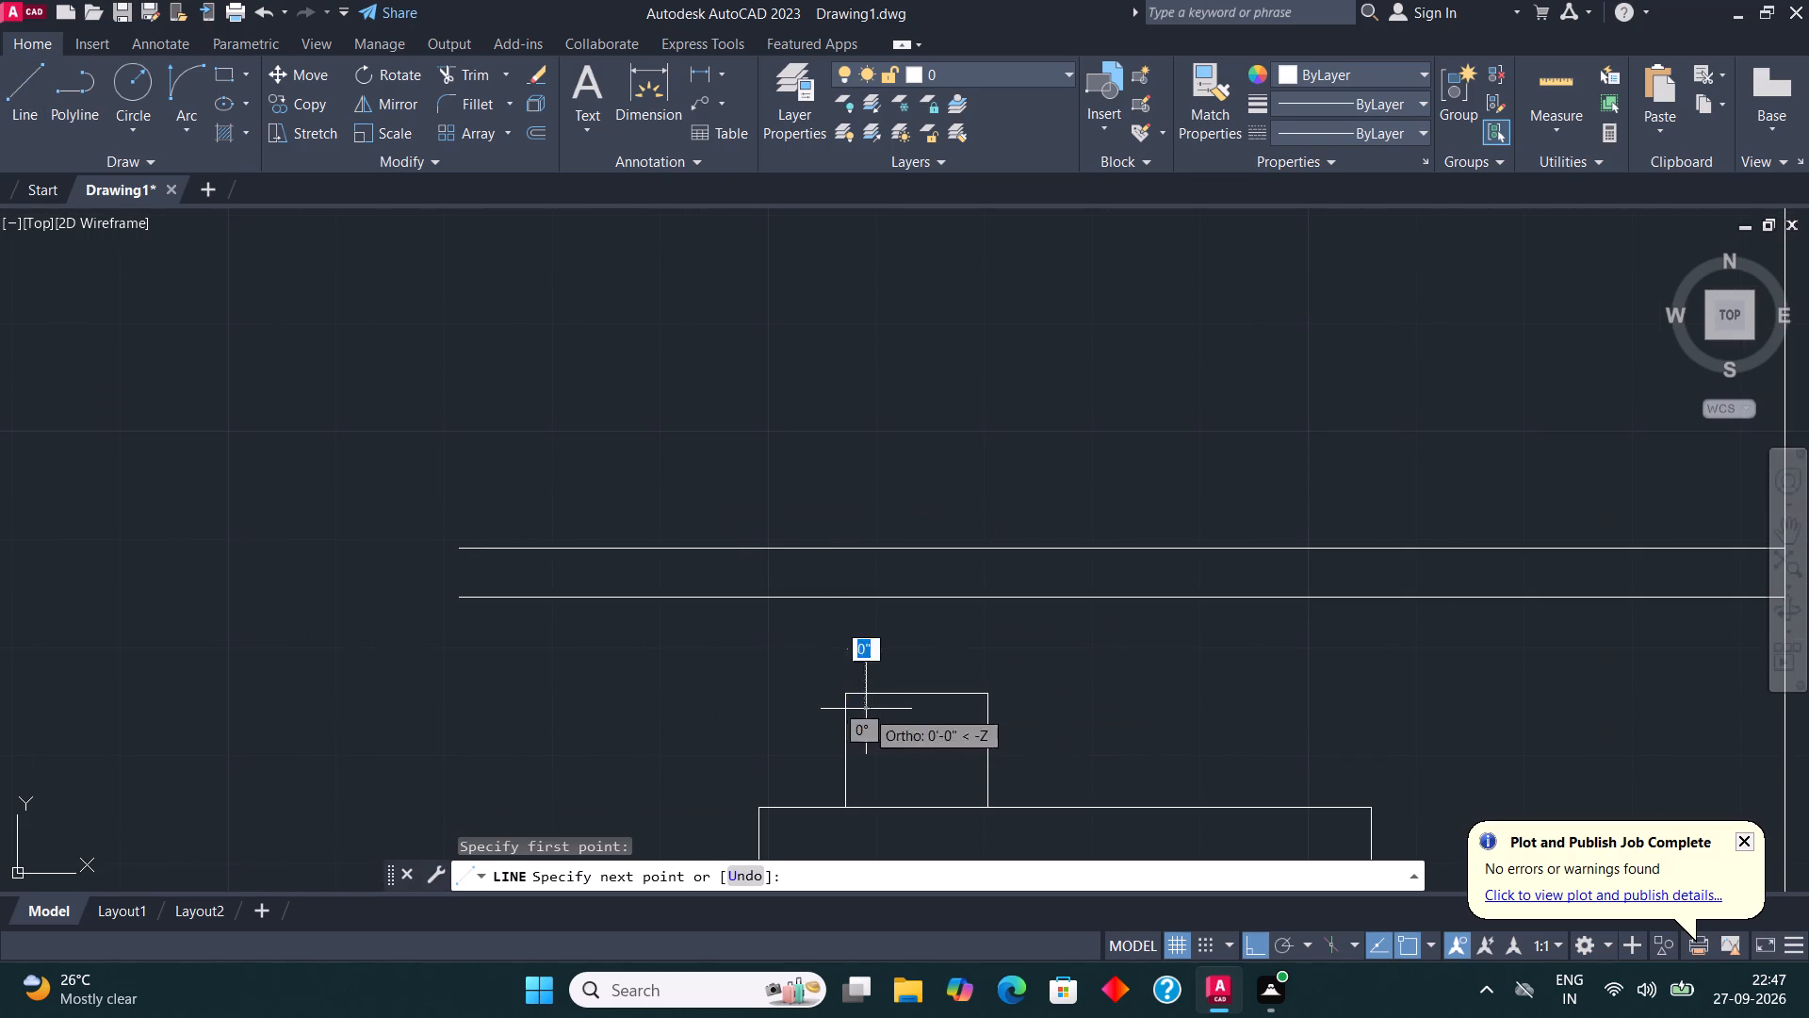
{"action": "left_click", "coordinate": [639, 737]}
{"action": "left_click", "coordinate": [1231, 686]}
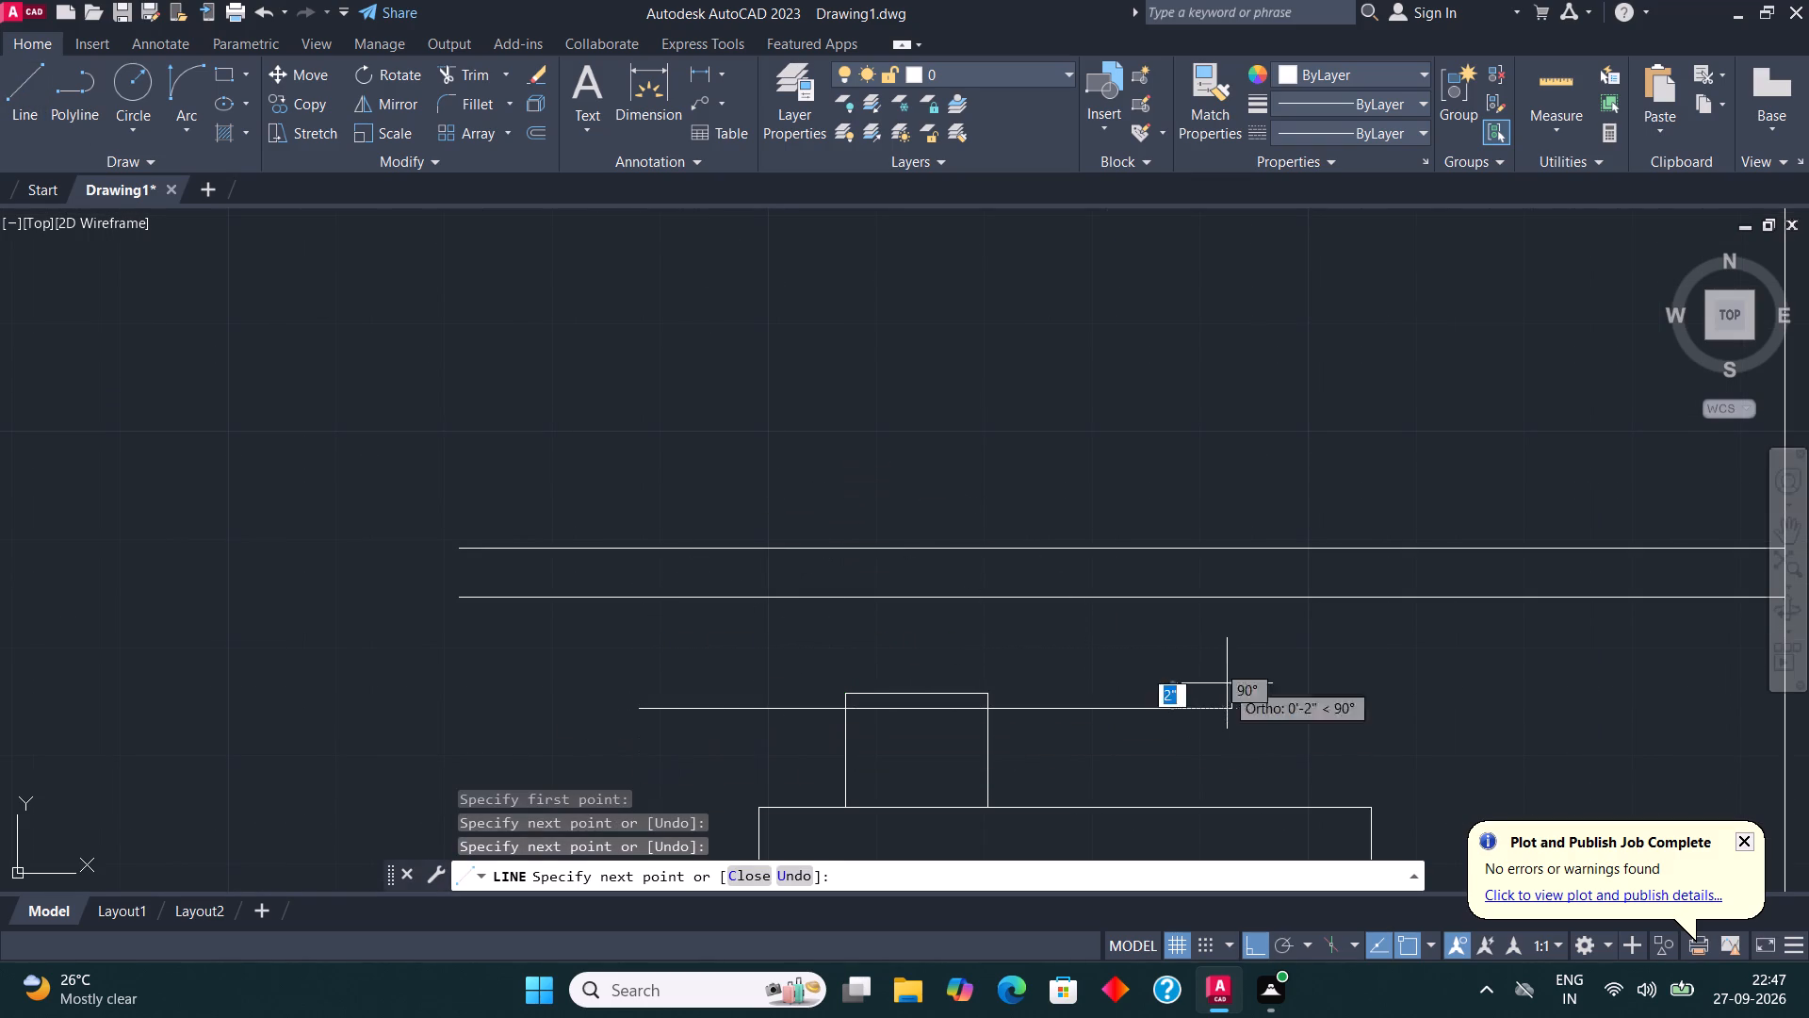
{"action": "left_click", "coordinate": [464, 64]}
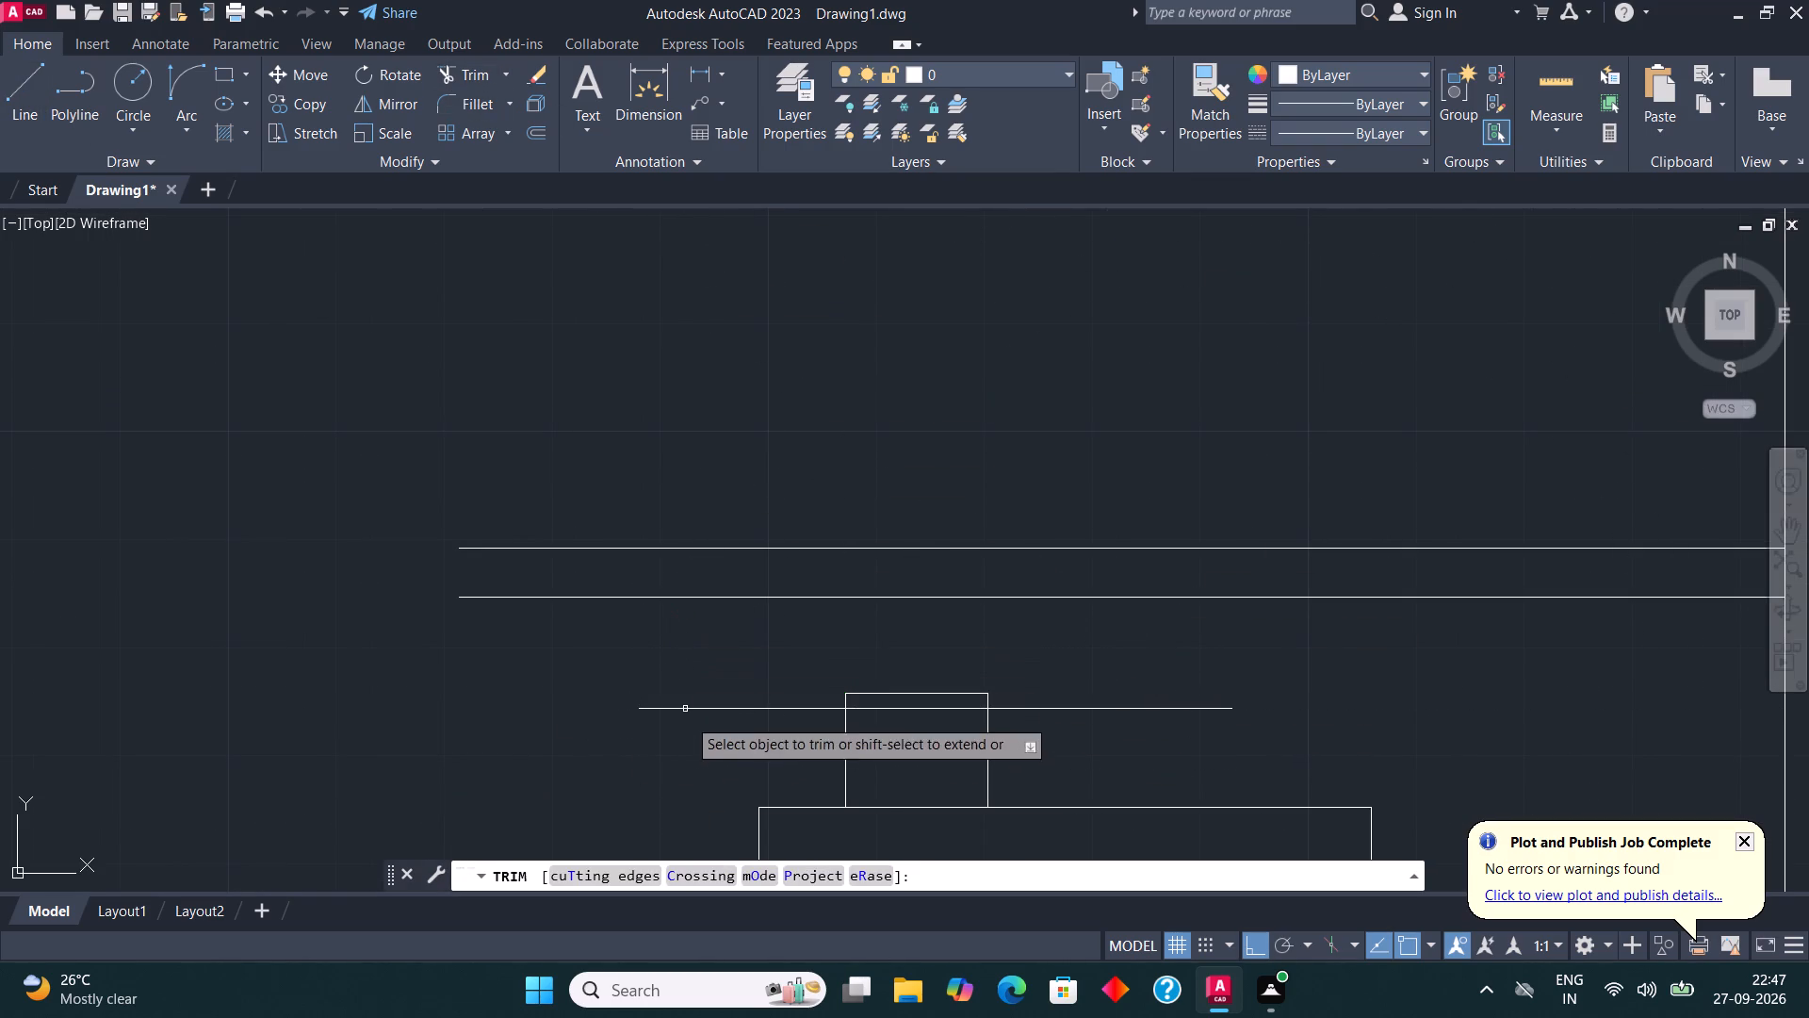
{"action": "left_click", "coordinate": [690, 723]}
{"action": "left_click", "coordinate": [734, 667]}
{"action": "left_click", "coordinate": [1070, 715]}
{"action": "left_click", "coordinate": [1048, 665]}
{"action": "key", "text": "Escape"}
Copy the chair horizontally along the same long edge of the dining table to make a second seat.
{"action": "scroll", "coordinate": [866, 663], "scroll_direction": "down", "scroll_amount": 2}
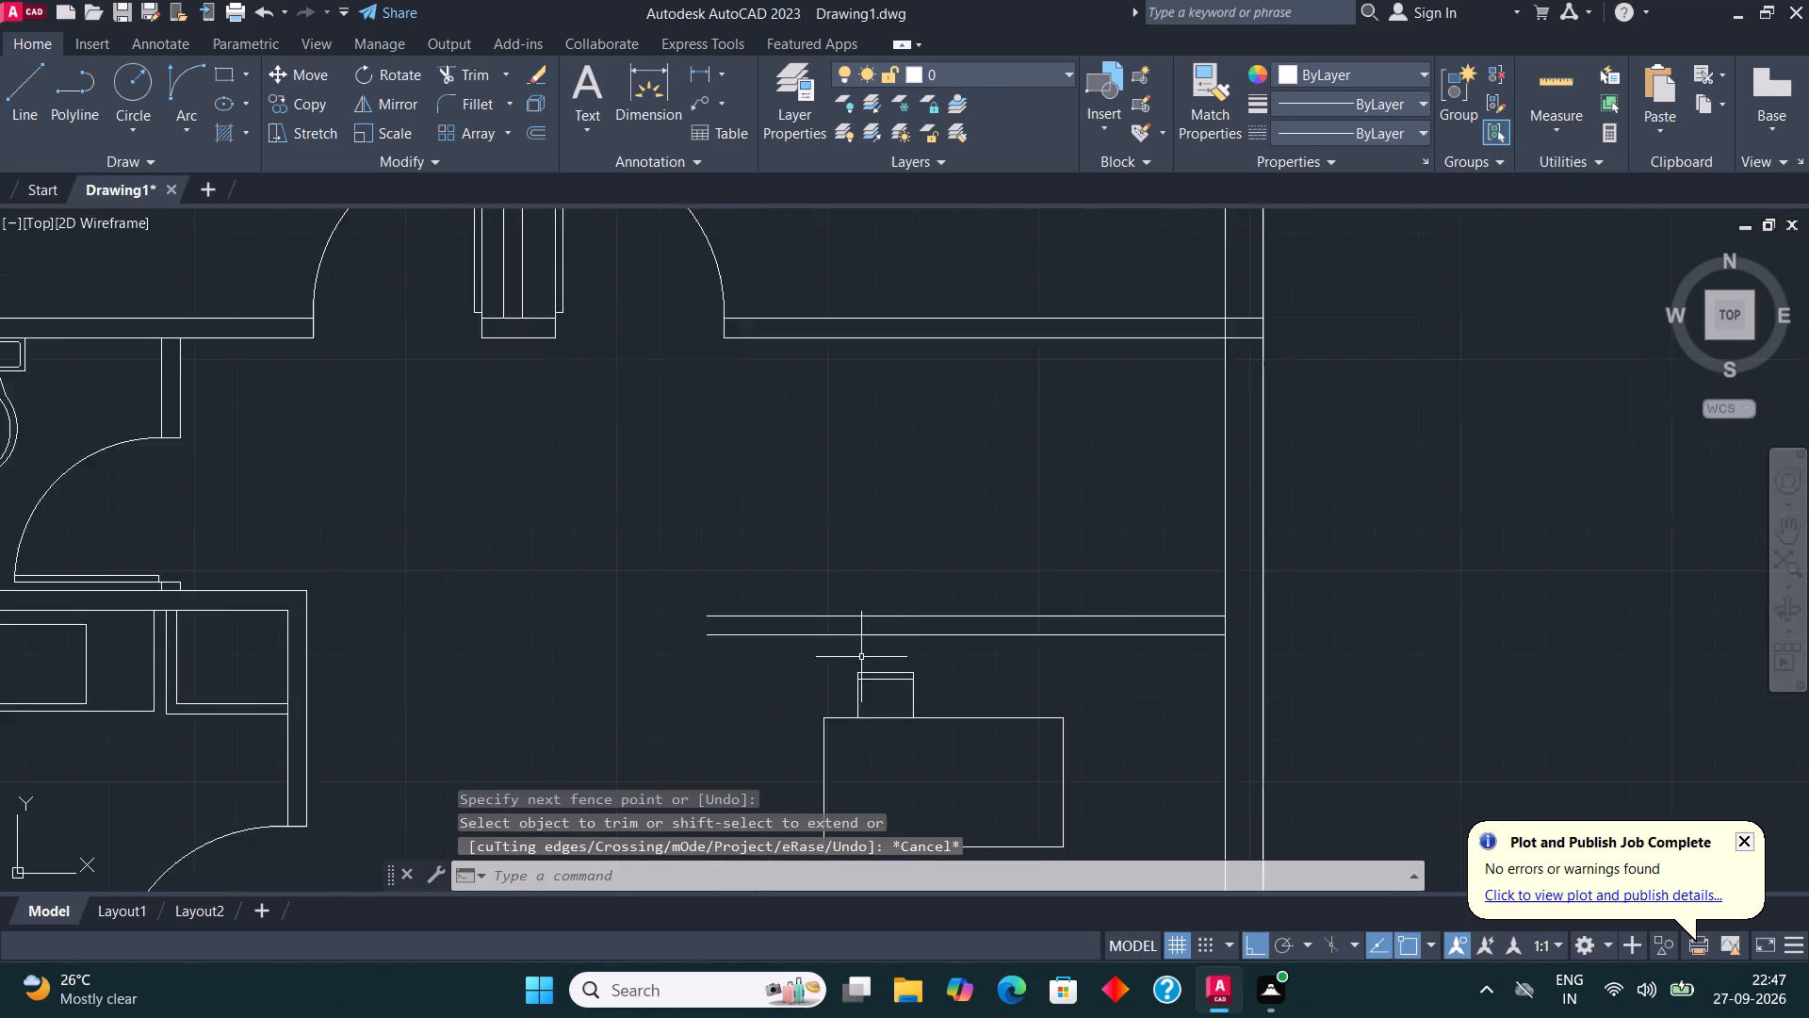
{"action": "scroll", "coordinate": [861, 657], "scroll_direction": "down", "scroll_amount": 1}
{"action": "scroll", "coordinate": [926, 704], "scroll_direction": "up", "scroll_amount": 2}
{"action": "left_click", "coordinate": [879, 647]}
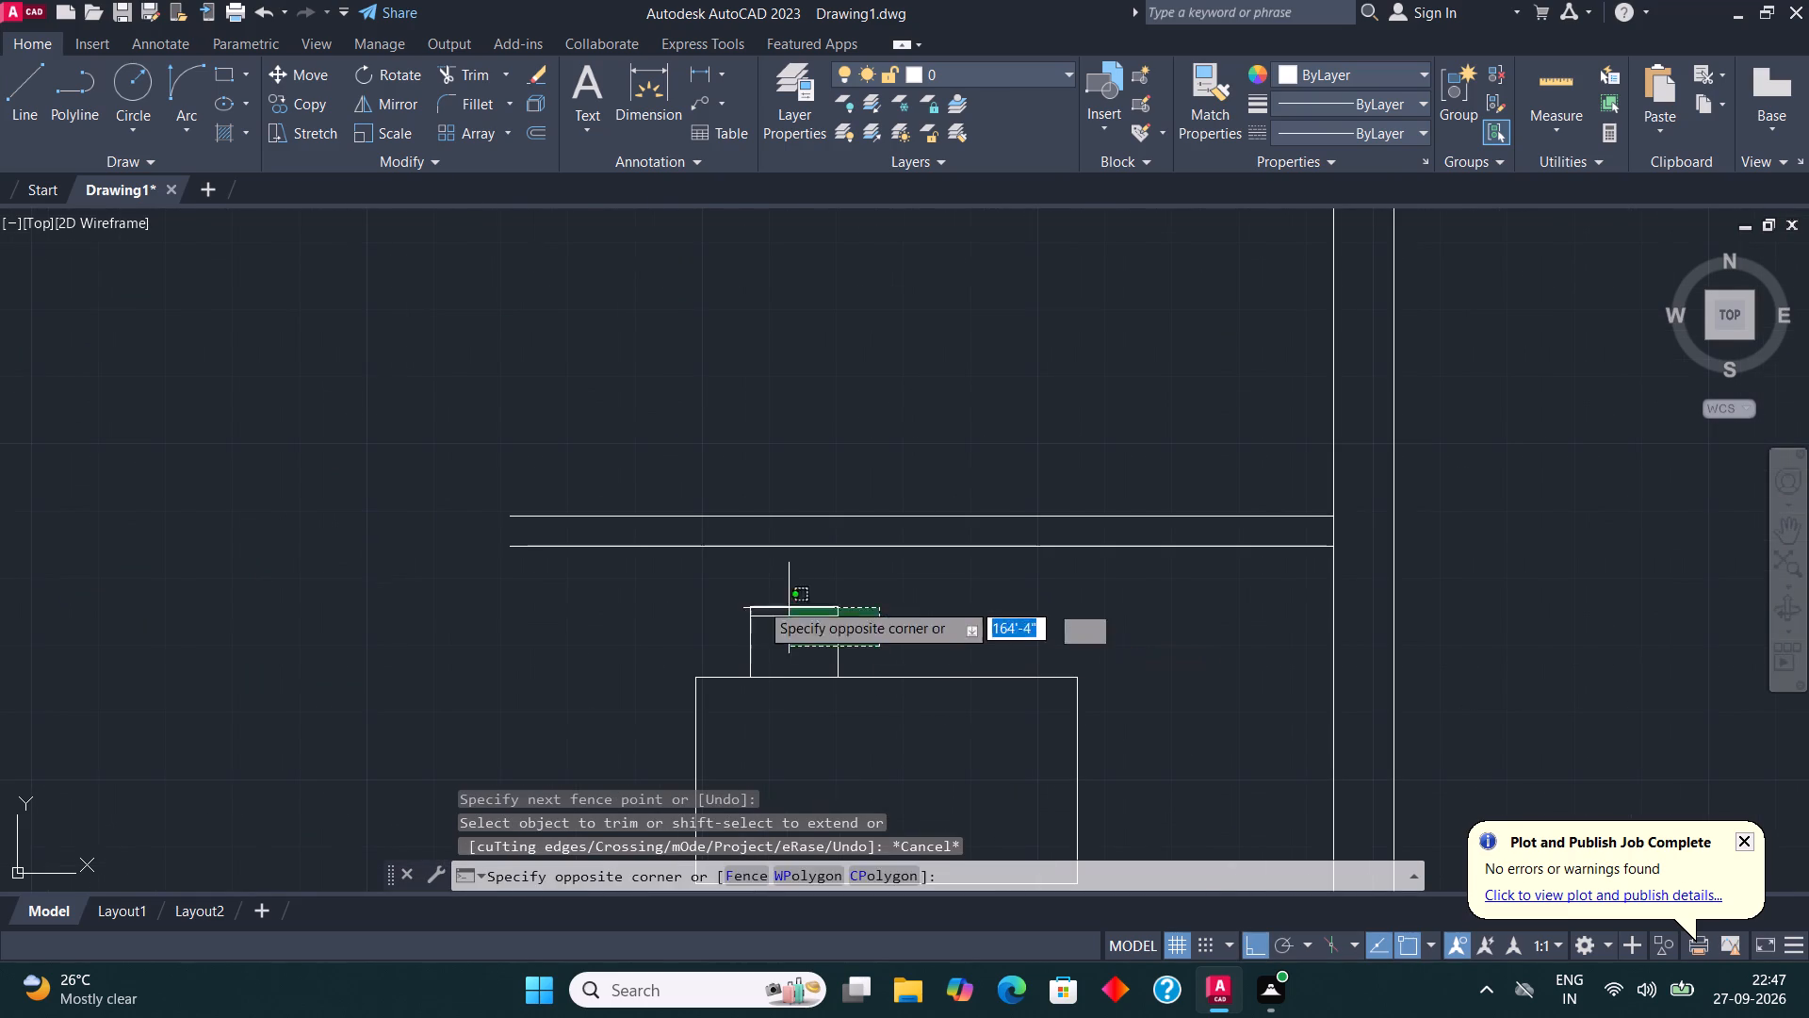
{"action": "left_click", "coordinate": [720, 594]}
{"action": "left_click", "coordinate": [312, 103]}
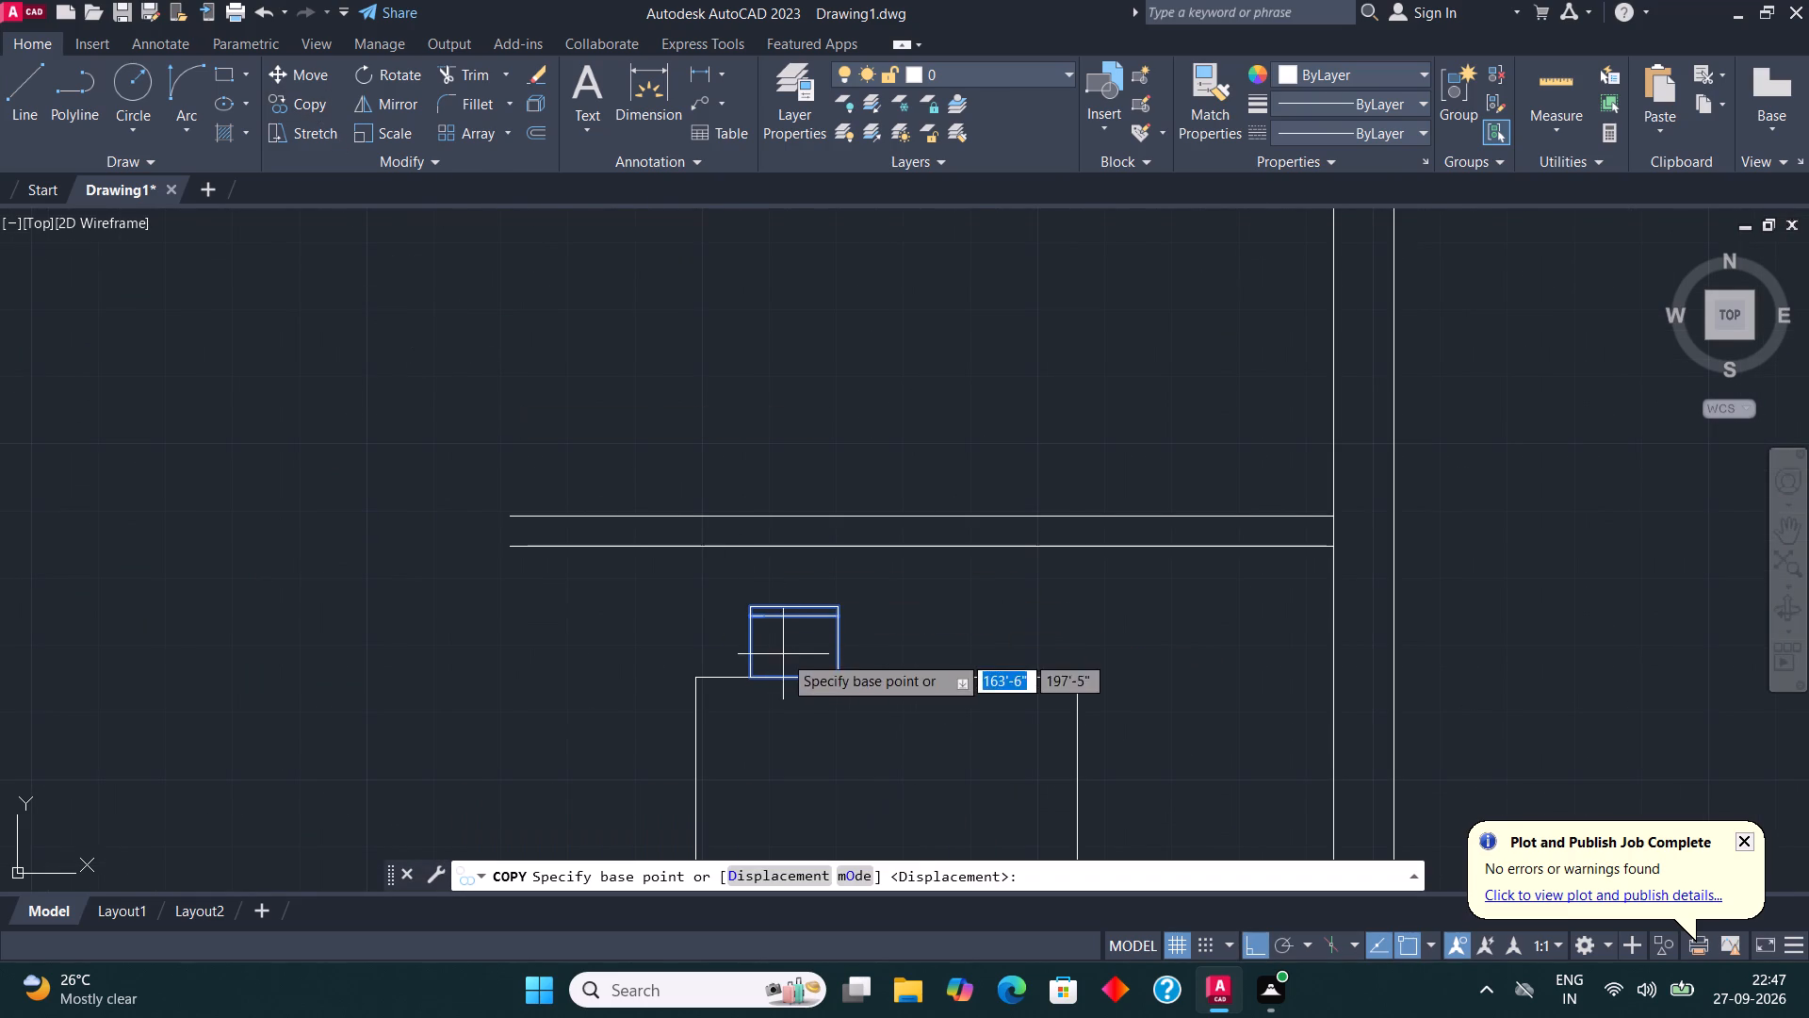
{"action": "left_click", "coordinate": [779, 650]}
{"action": "left_click", "coordinate": [951, 652]}
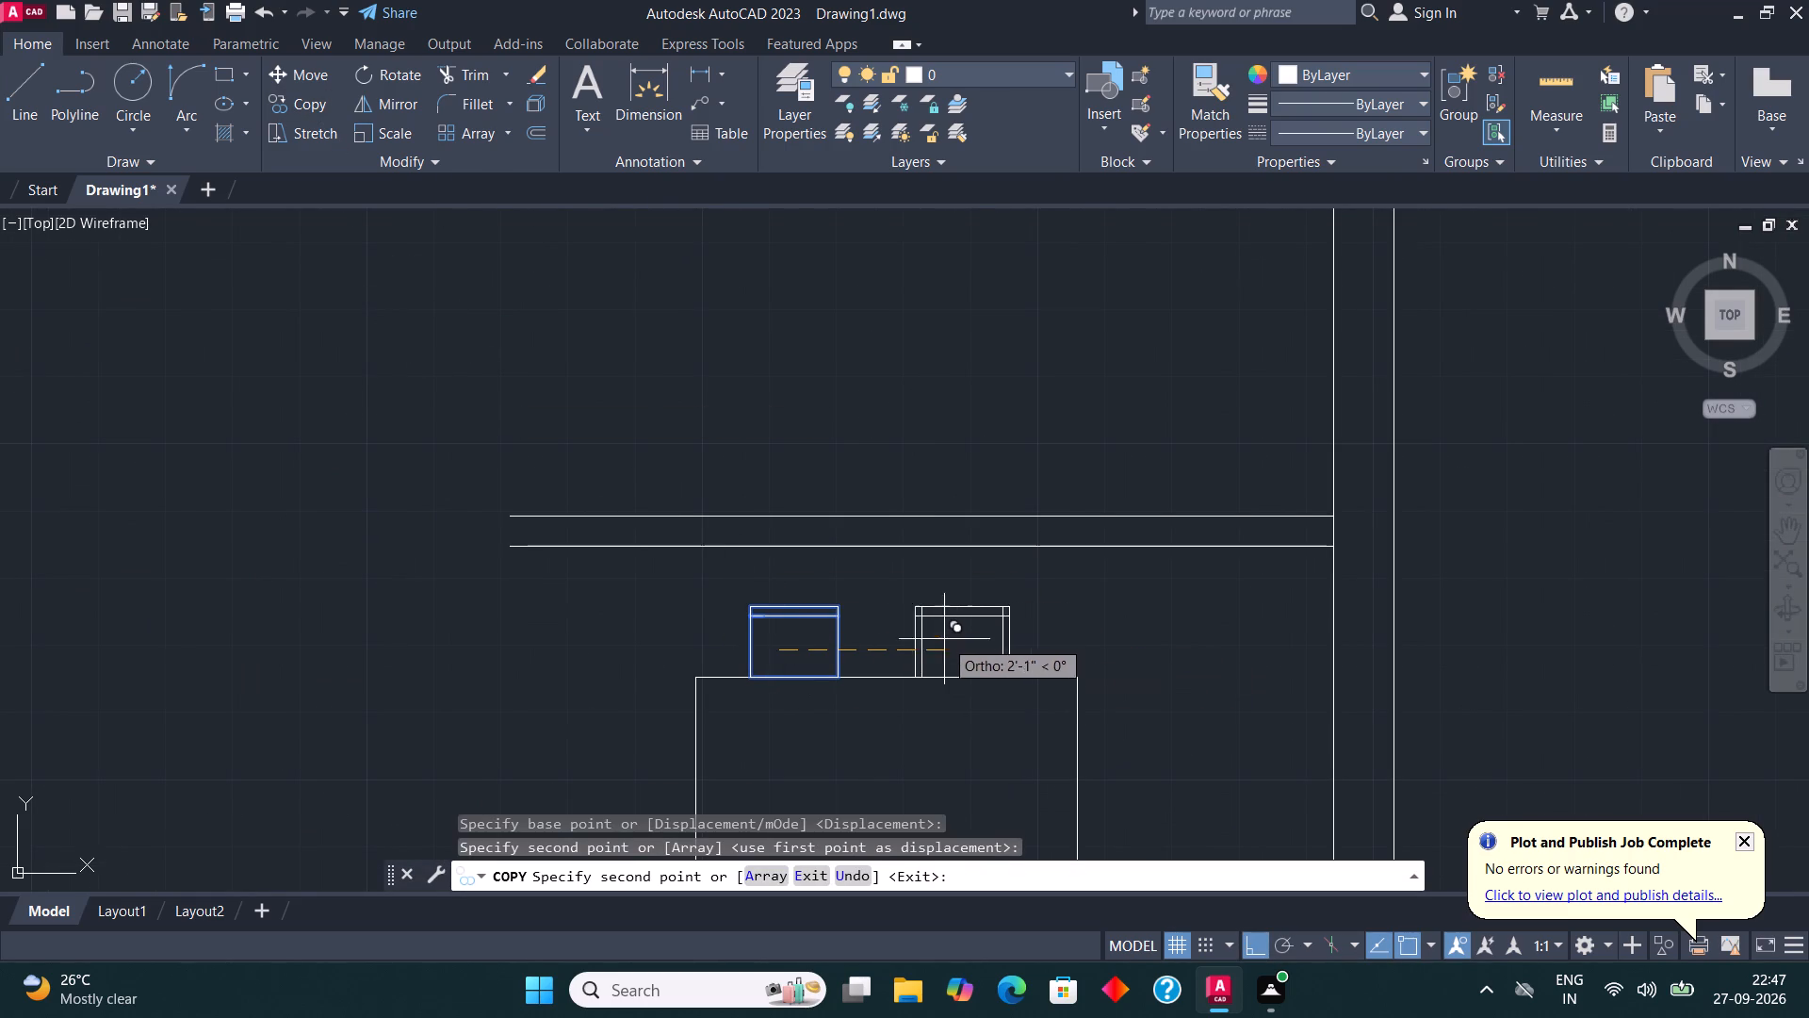
{"action": "scroll", "coordinate": [918, 511], "scroll_direction": "down", "scroll_amount": 2}
{"action": "key", "text": "Escape"}
Mirror the two chairs across a horizontal line through the dining table, keeping the originals.
{"action": "scroll", "coordinate": [956, 571], "scroll_direction": "up", "scroll_amount": 1}
{"action": "left_click_drag", "start_coordinate": [977, 566], "coordinate": [976, 556]}
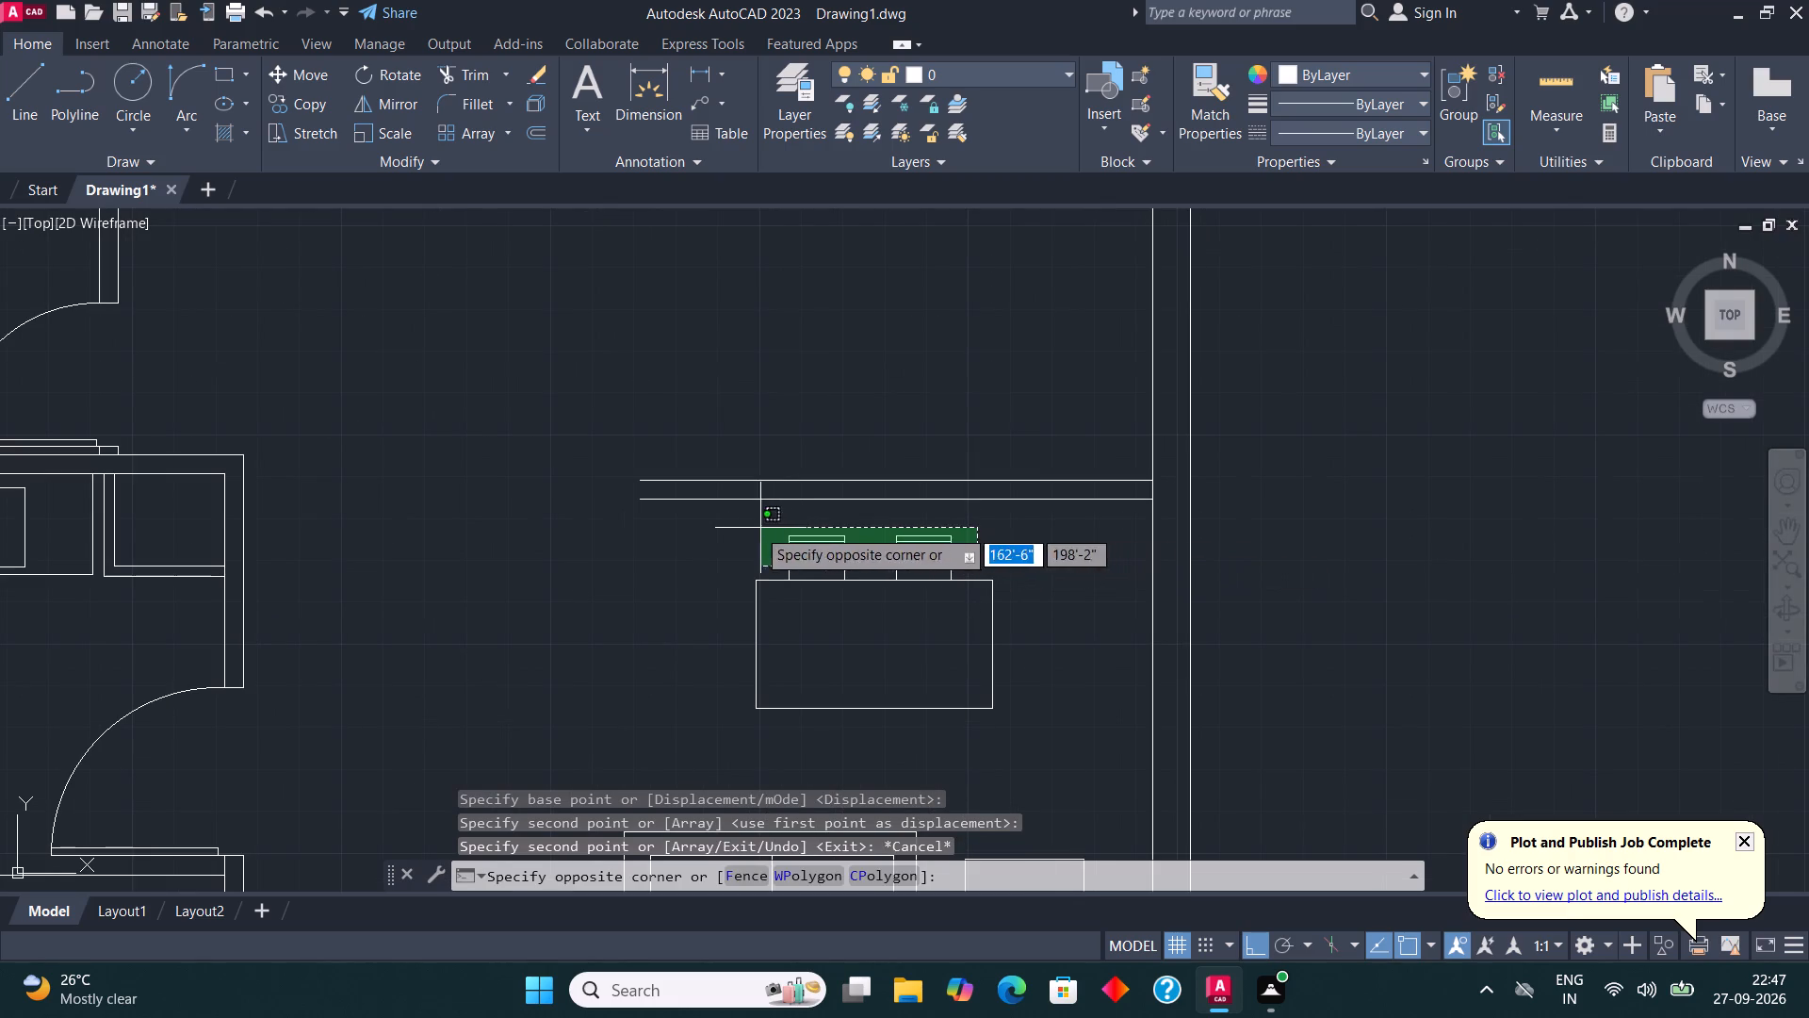
{"action": "left_click", "coordinate": [757, 528]}
{"action": "left_click", "coordinate": [396, 99]}
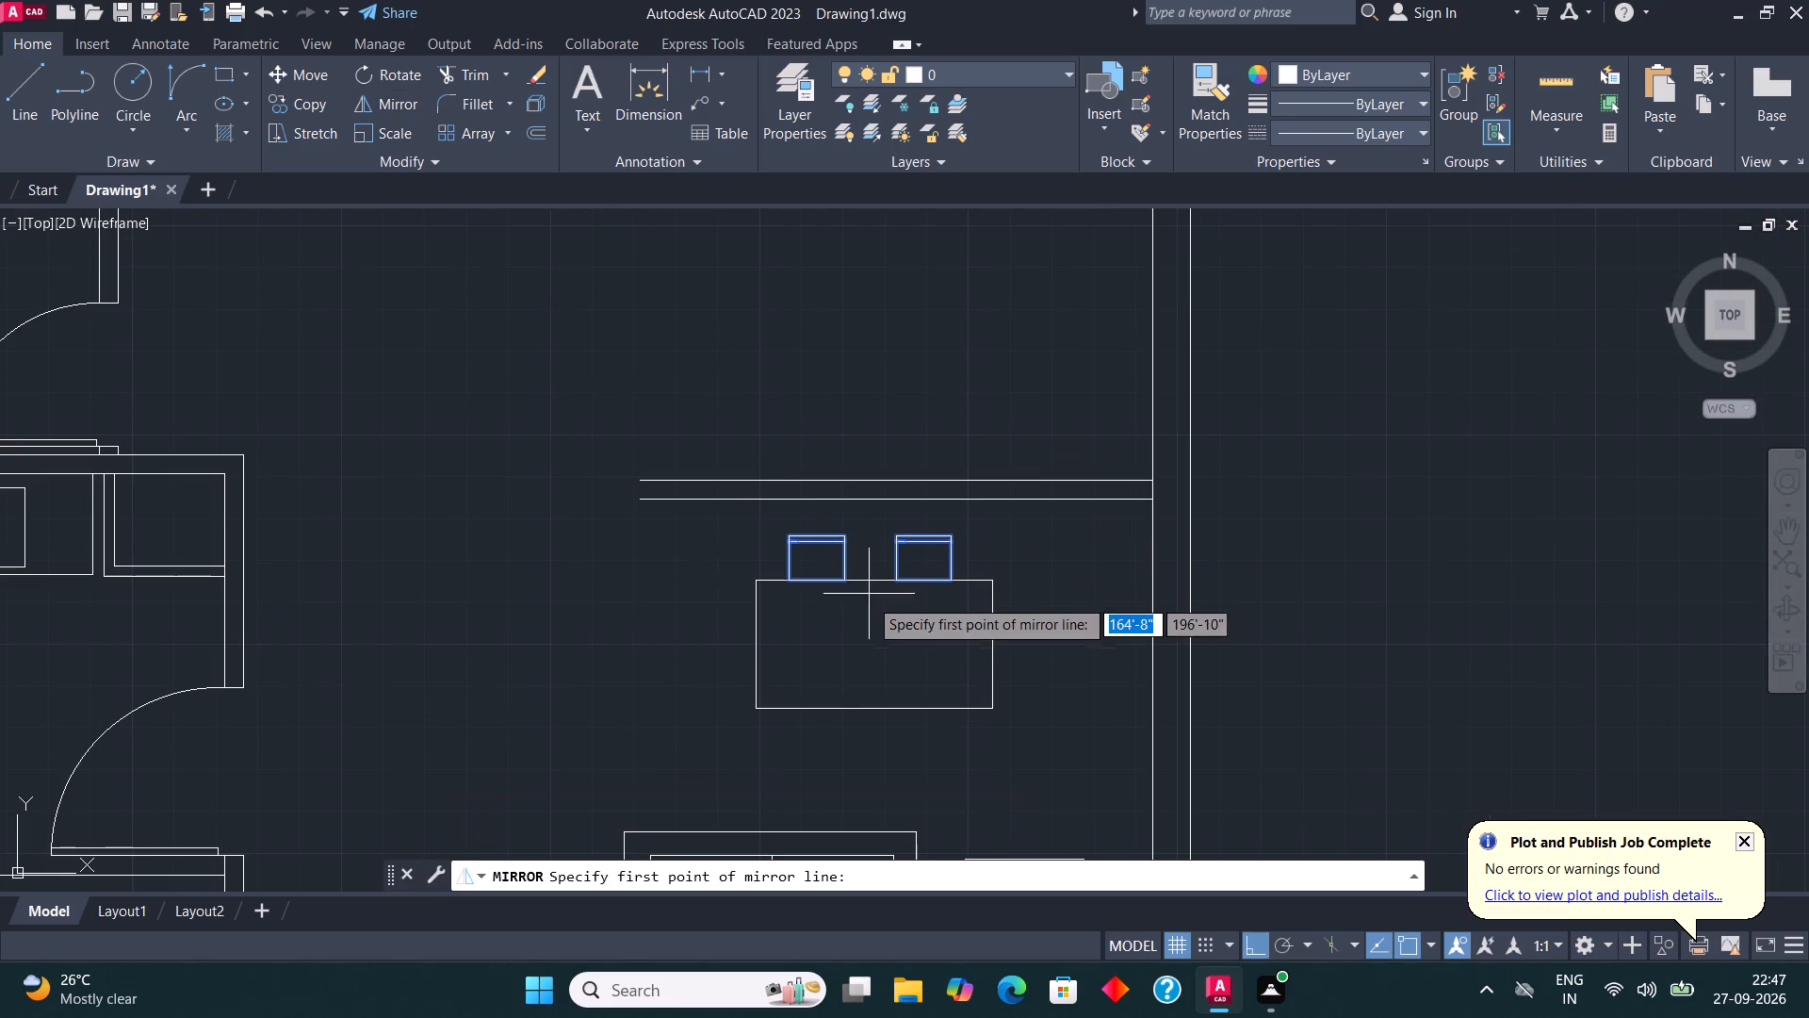
{"action": "left_click", "coordinate": [865, 643]}
{"action": "left_click", "coordinate": [852, 655]}
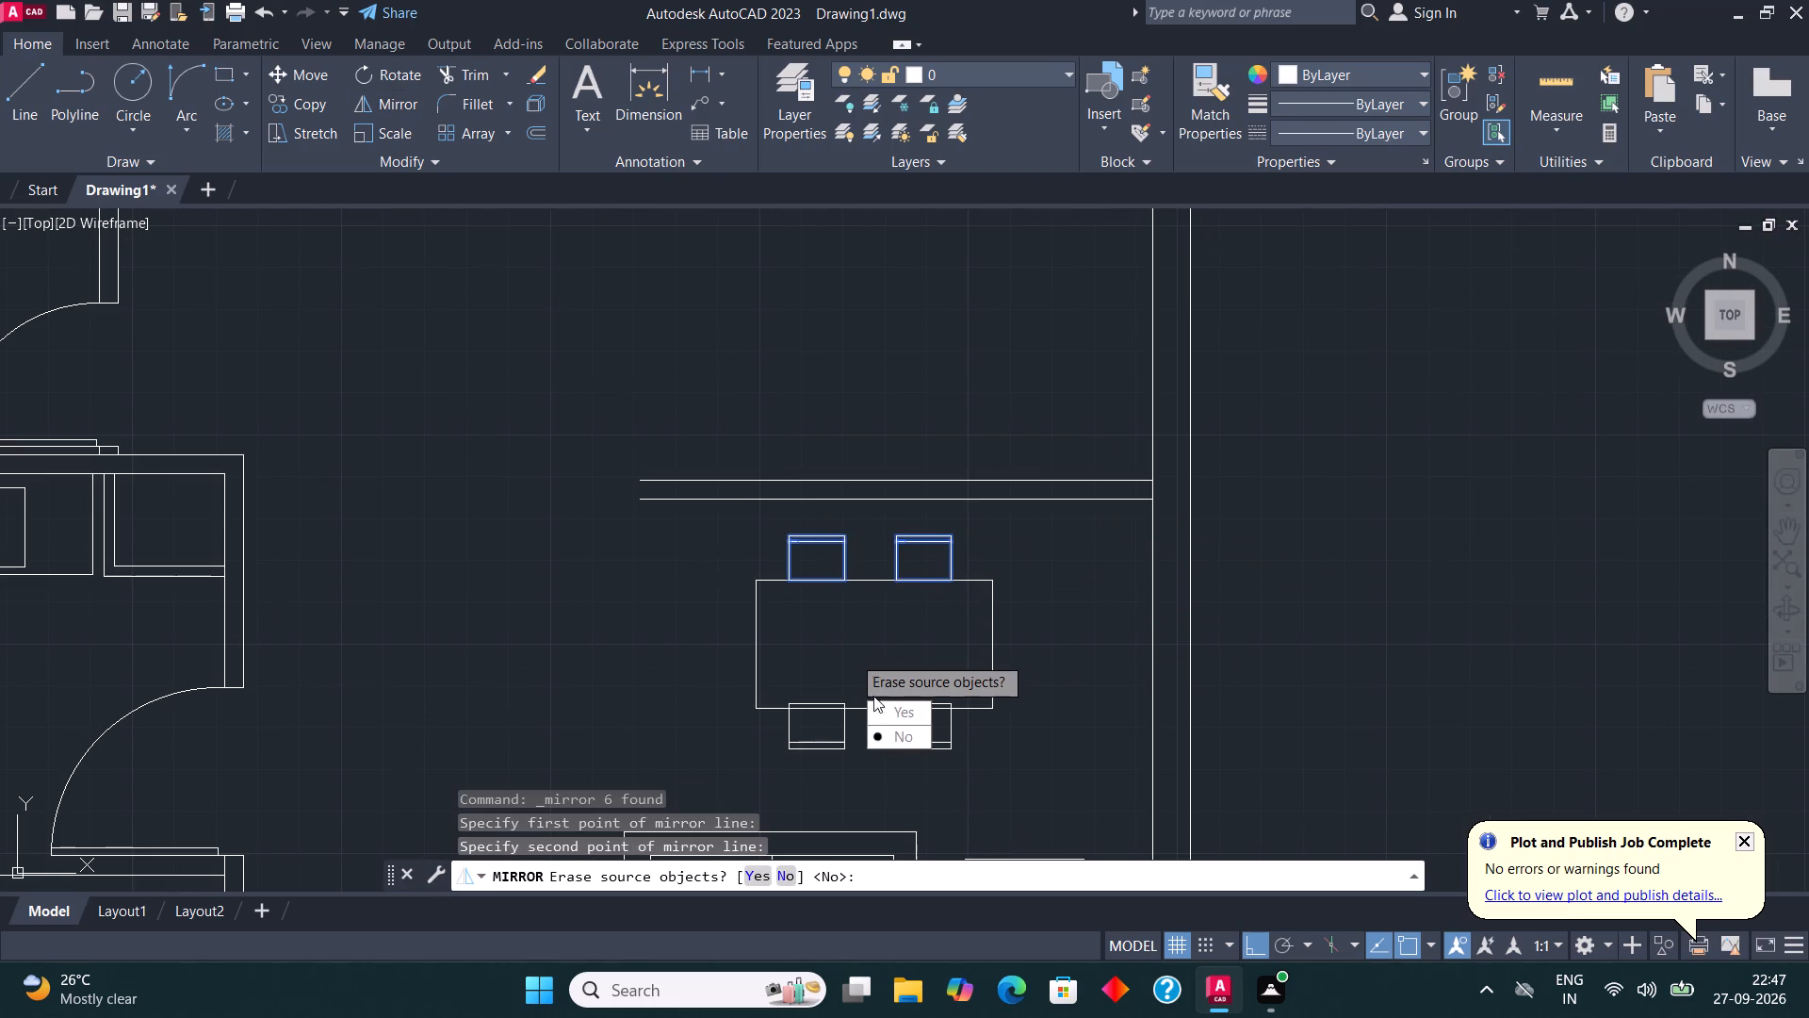
{"action": "left_click_drag", "start_coordinate": [890, 730], "coordinate": [852, 655]}
Move the two mirrored chairs straight outward so their seats meet the dining table's edge.
{"action": "left_click", "coordinate": [976, 761]}
{"action": "left_click", "coordinate": [772, 737]}
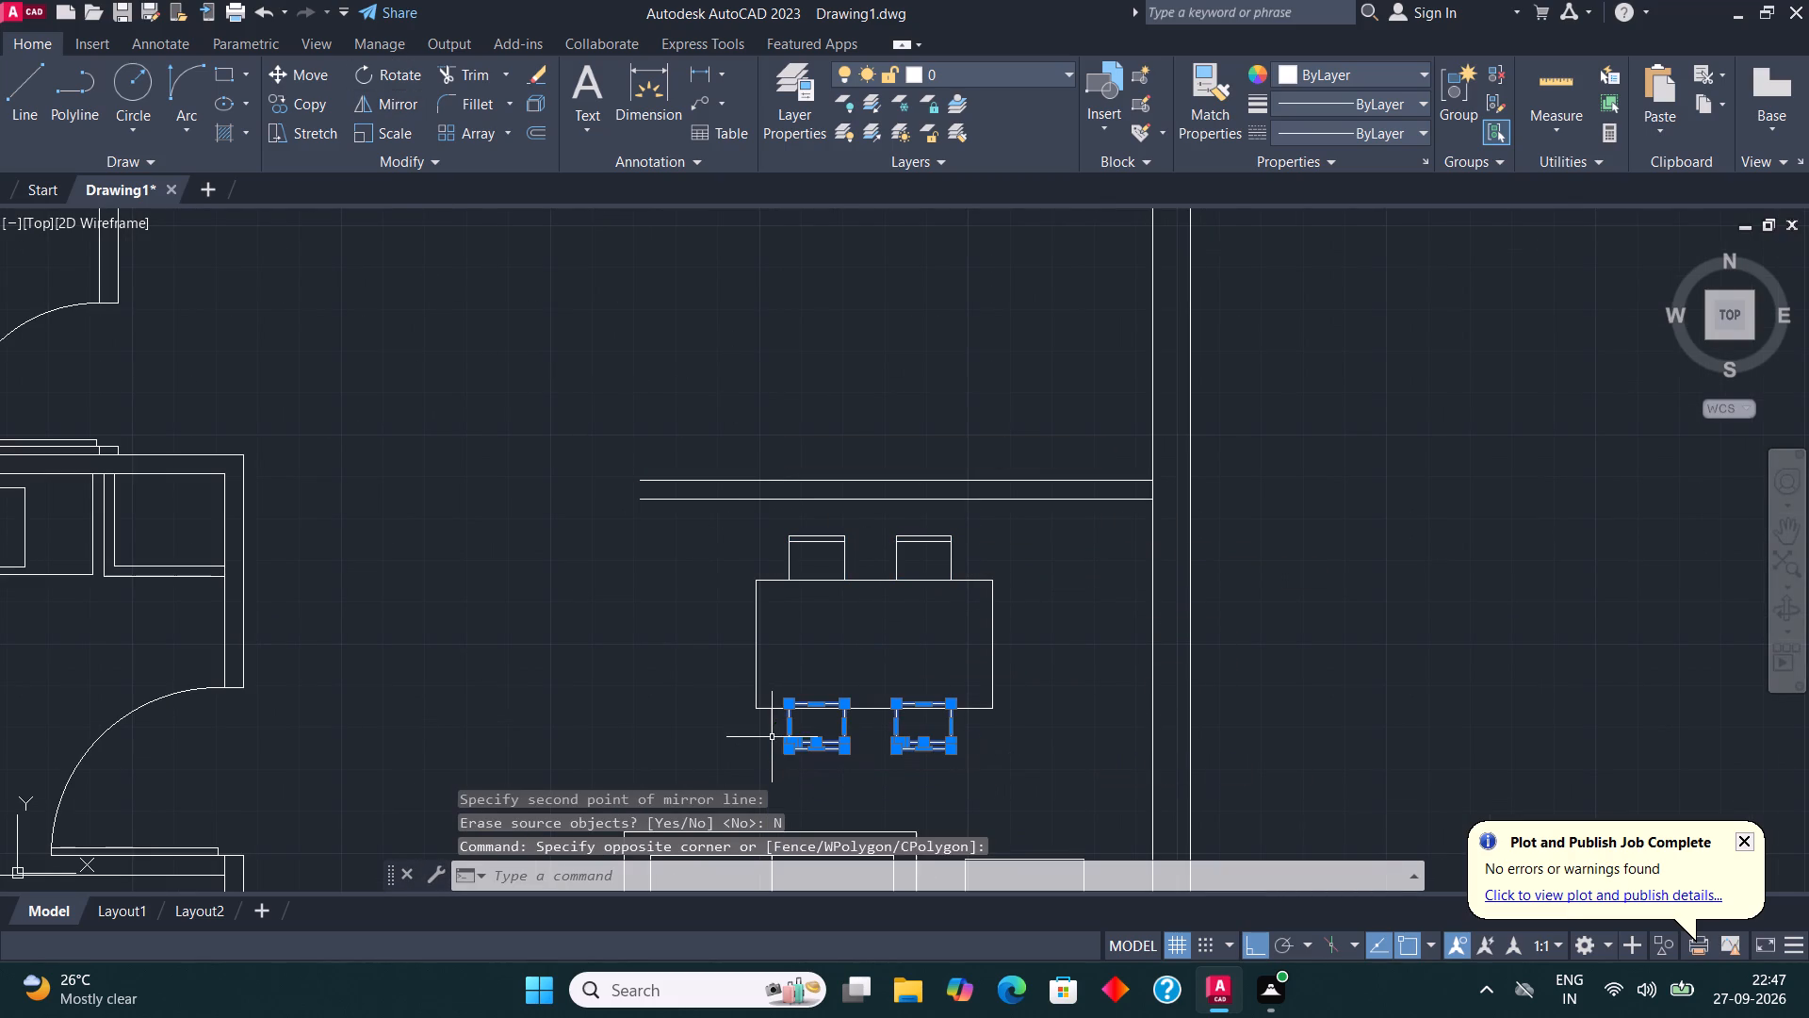
{"action": "left_click", "coordinate": [308, 79]}
{"action": "scroll", "coordinate": [765, 747], "scroll_direction": "up", "scroll_amount": 2}
{"action": "left_click", "coordinate": [813, 643]}
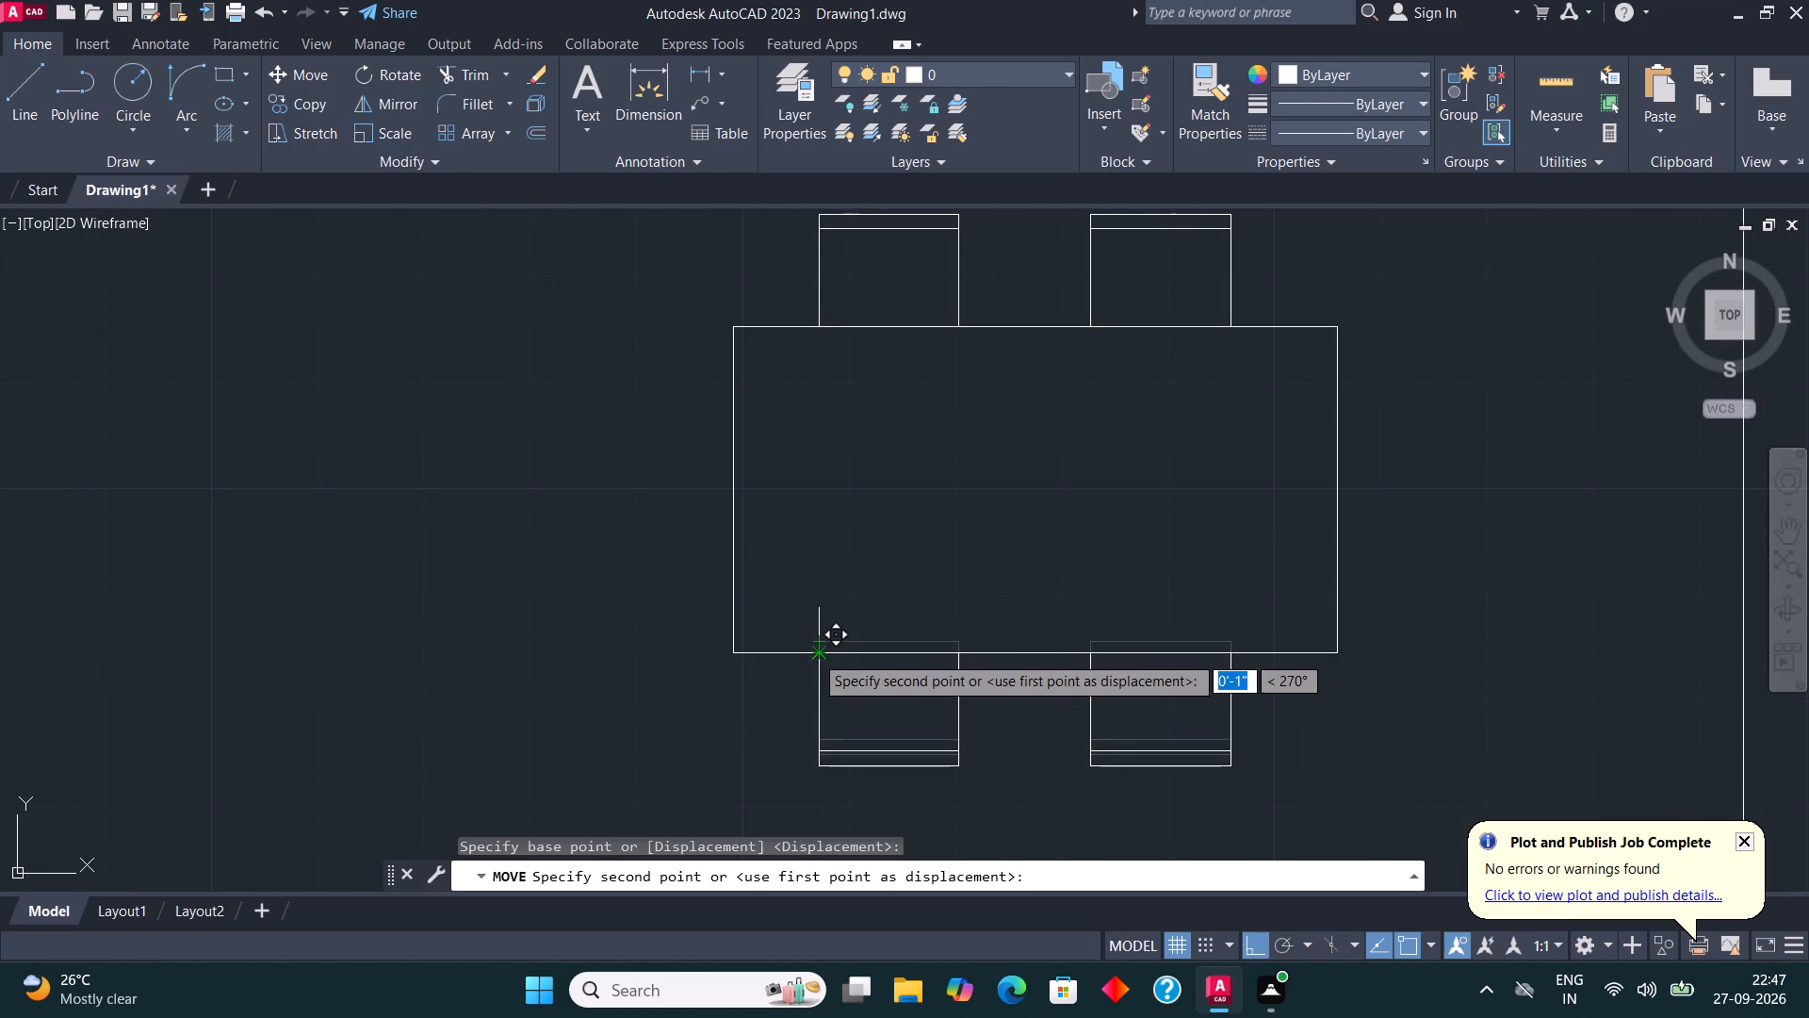
{"action": "left_click", "coordinate": [814, 654]}
{"action": "key", "text": "Escape"}
Copy one of the mirrored chairs horizontally into the empty space beyond the dining table's kitchen-side end.
{"action": "scroll", "coordinate": [819, 659], "scroll_direction": "down", "scroll_amount": 3}
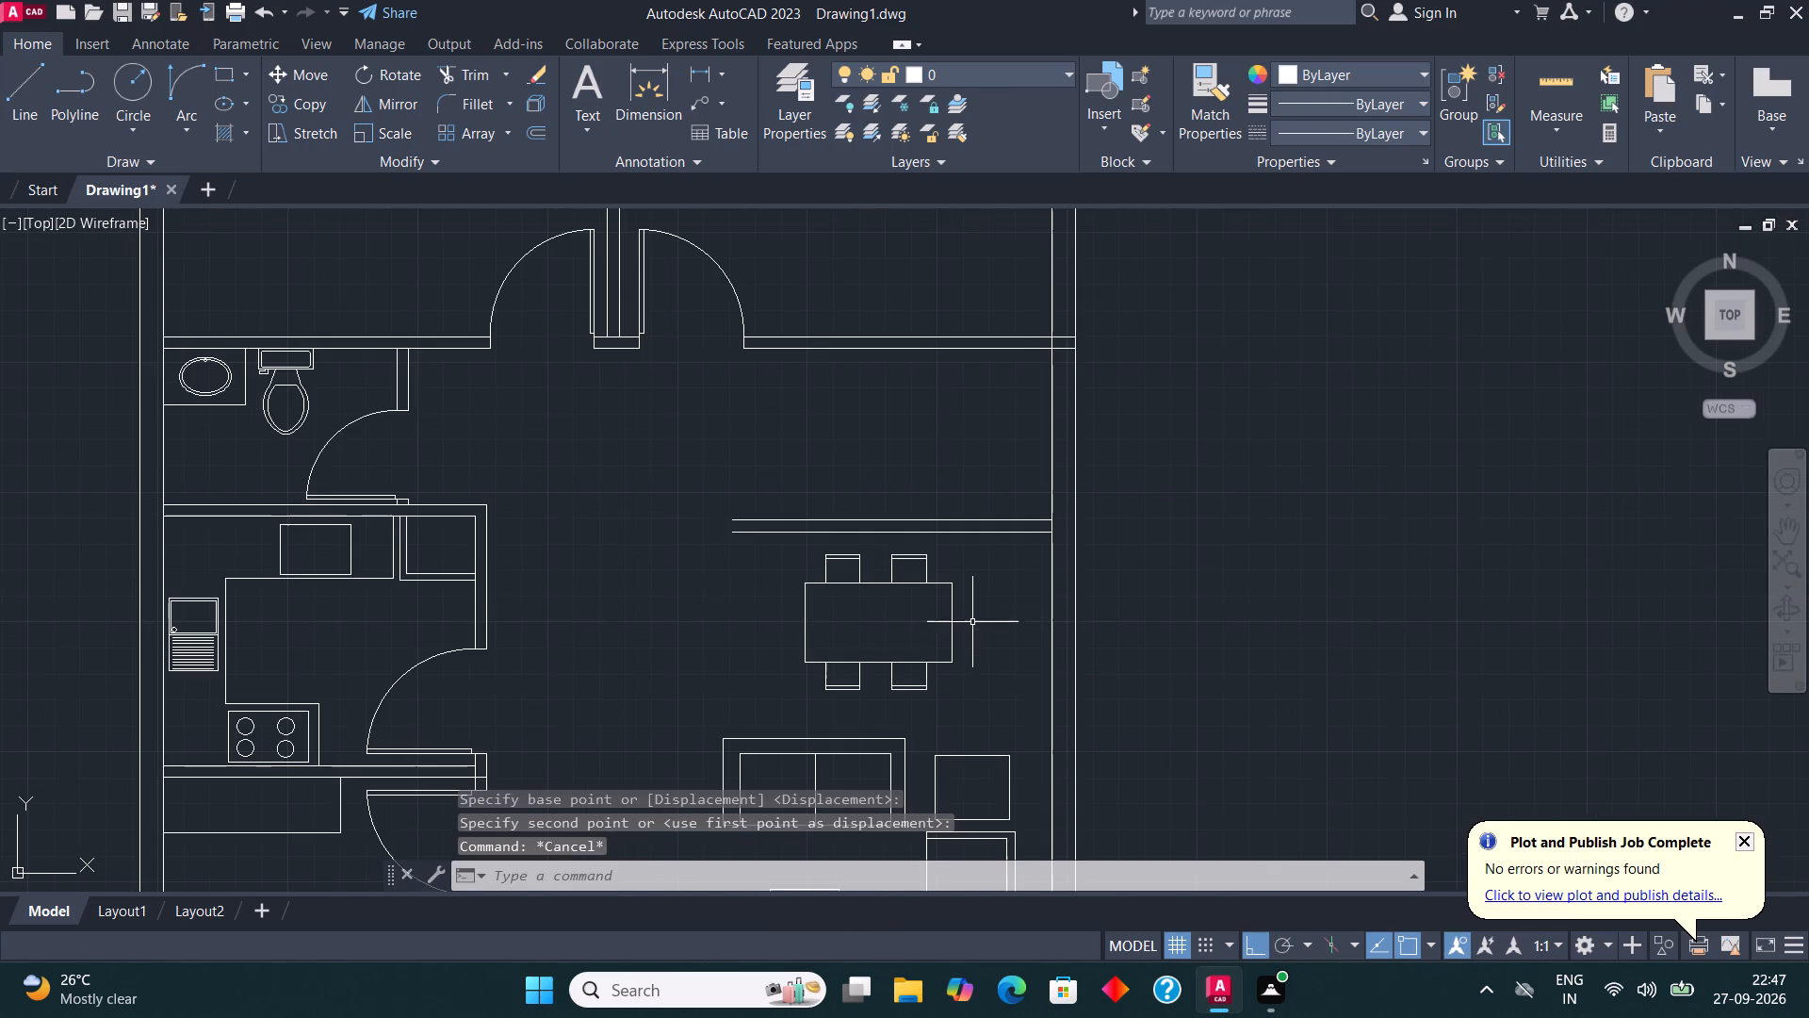
{"action": "scroll", "coordinate": [863, 710], "scroll_direction": "up", "scroll_amount": 2}
{"action": "left_click", "coordinate": [862, 689]}
{"action": "left_click", "coordinate": [748, 644]}
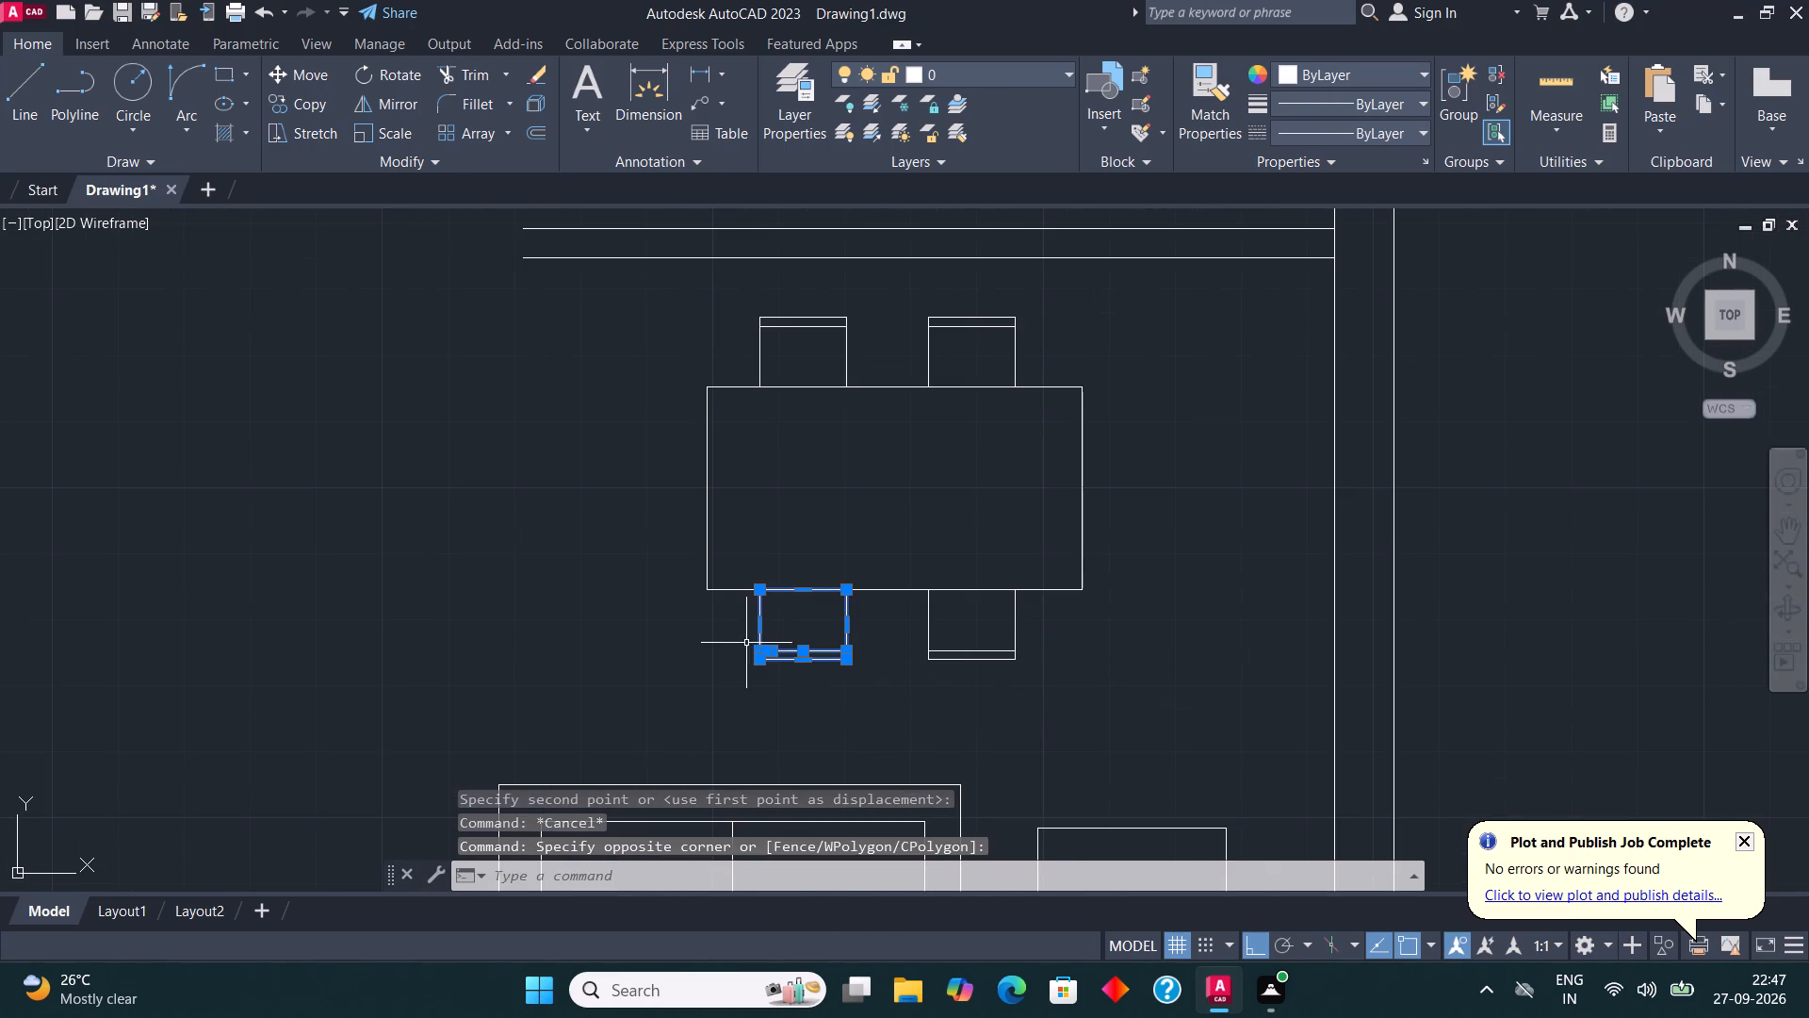
{"action": "left_click", "coordinate": [309, 114]}
{"action": "left_click", "coordinate": [821, 673]}
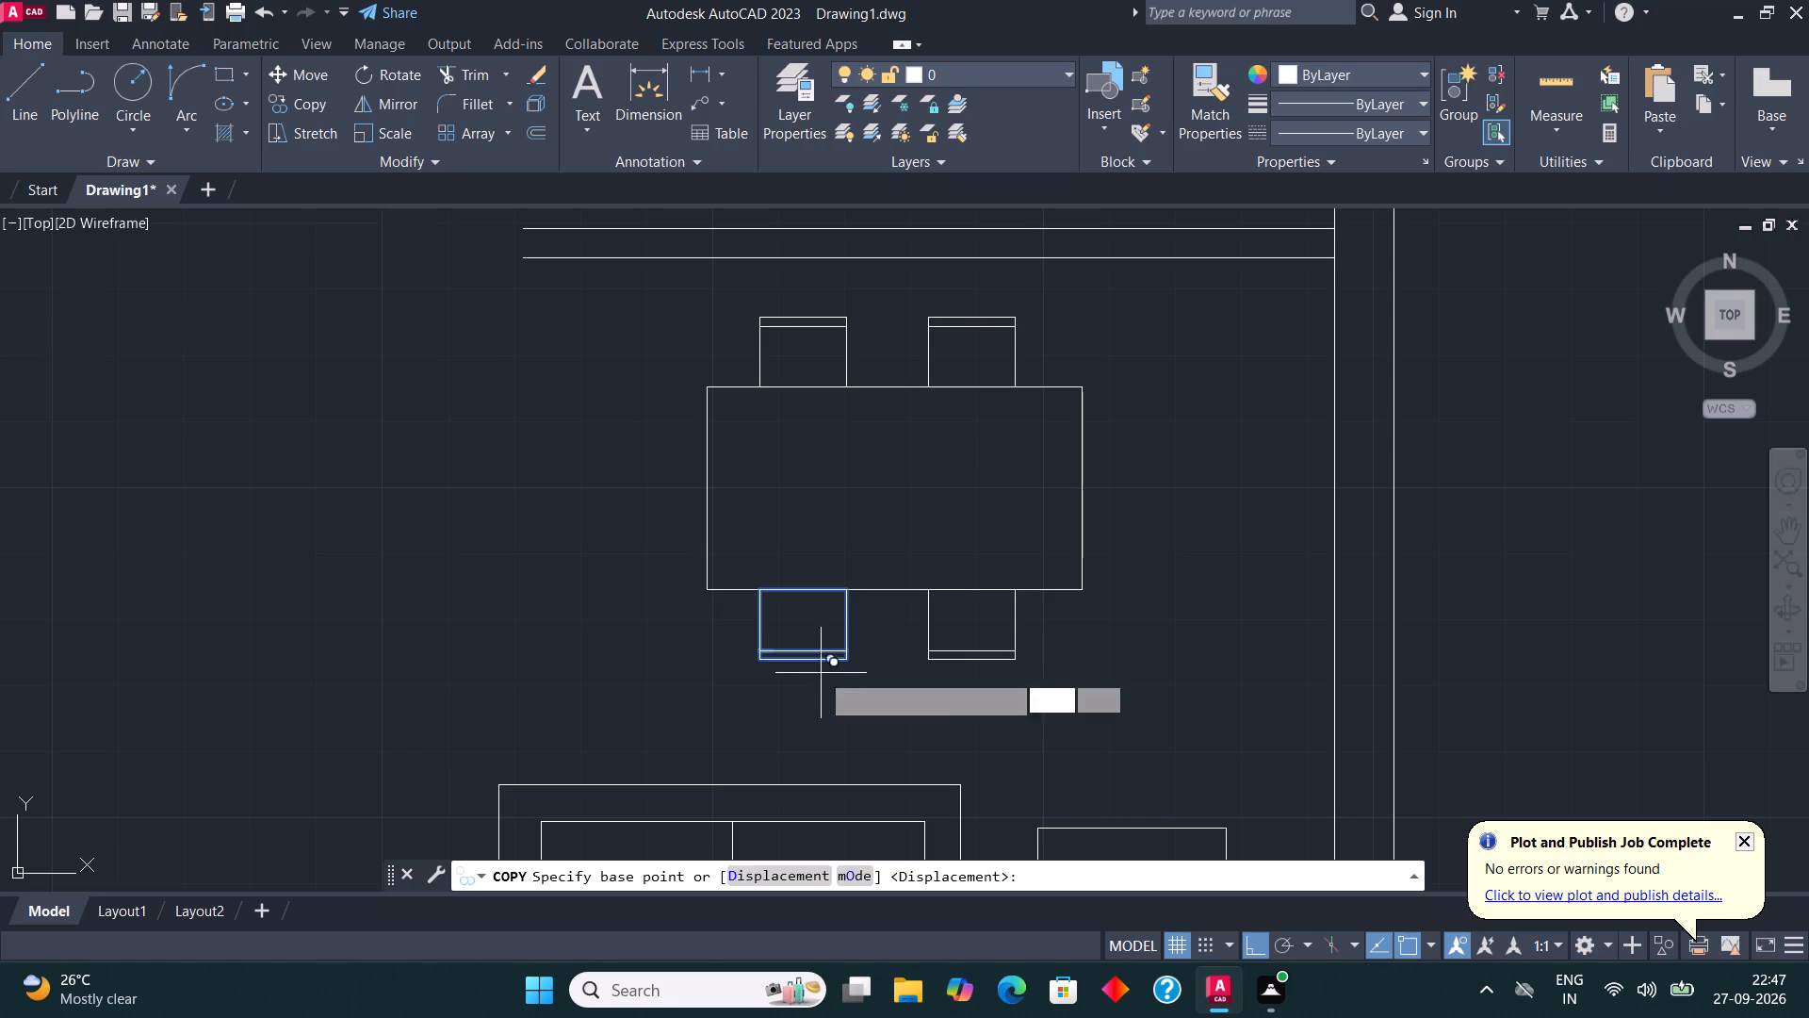
{"action": "left_click", "coordinate": [504, 591]}
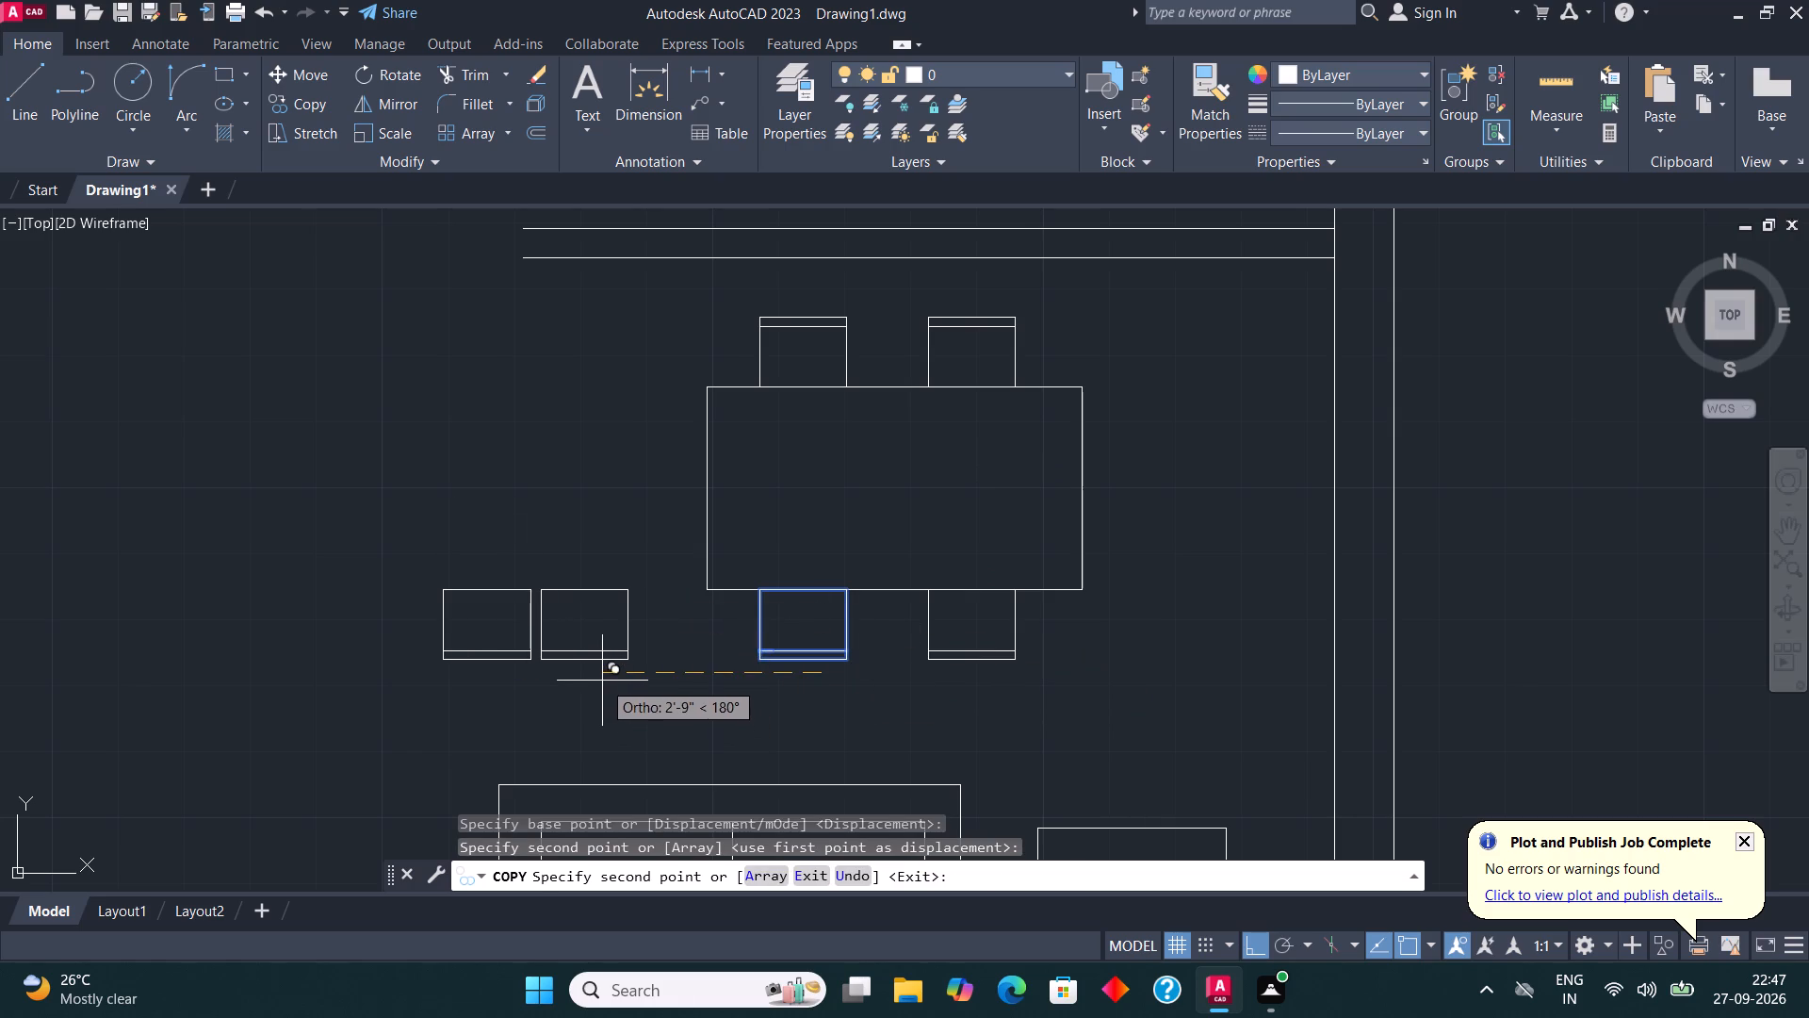
{"action": "key", "text": "Escape"}
Rotate the copied chair by 270° so its backrest faces away from the dining table.
{"action": "left_click_drag", "start_coordinate": [602, 681], "coordinate": [595, 667]}
{"action": "left_click", "coordinate": [336, 566]}
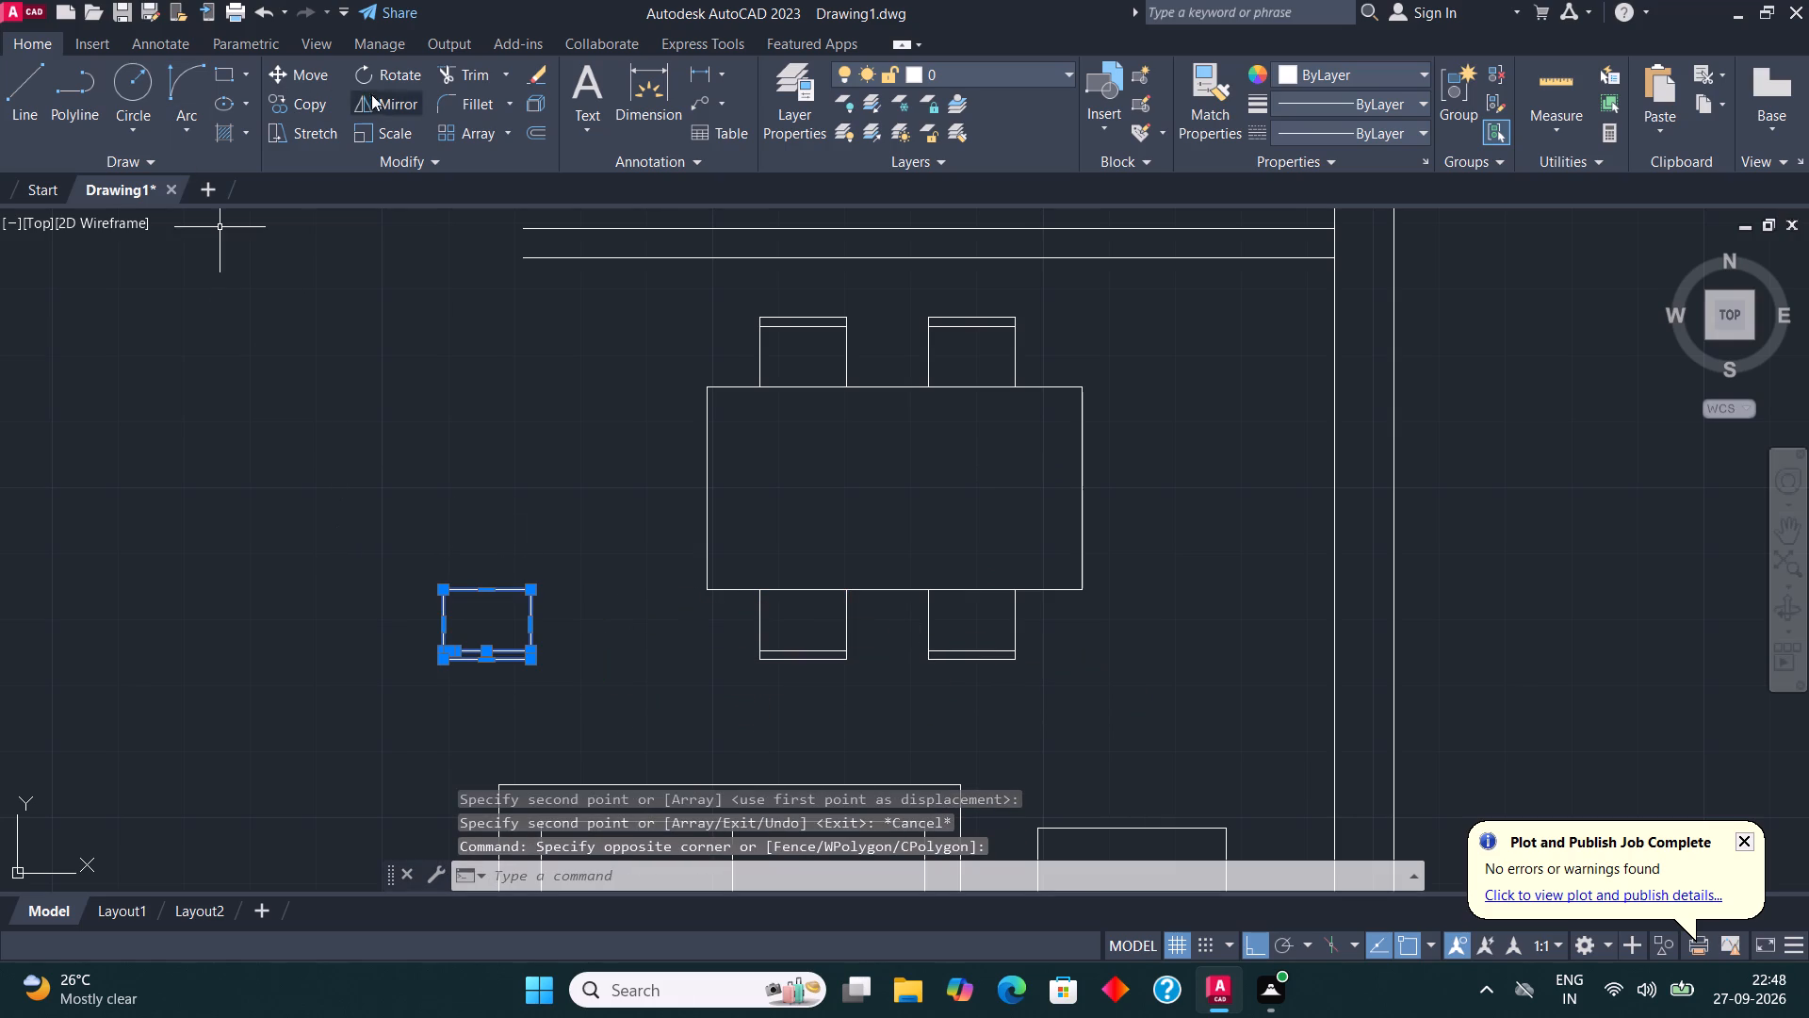
{"action": "left_click", "coordinate": [402, 74]}
{"action": "left_click", "coordinate": [498, 632]}
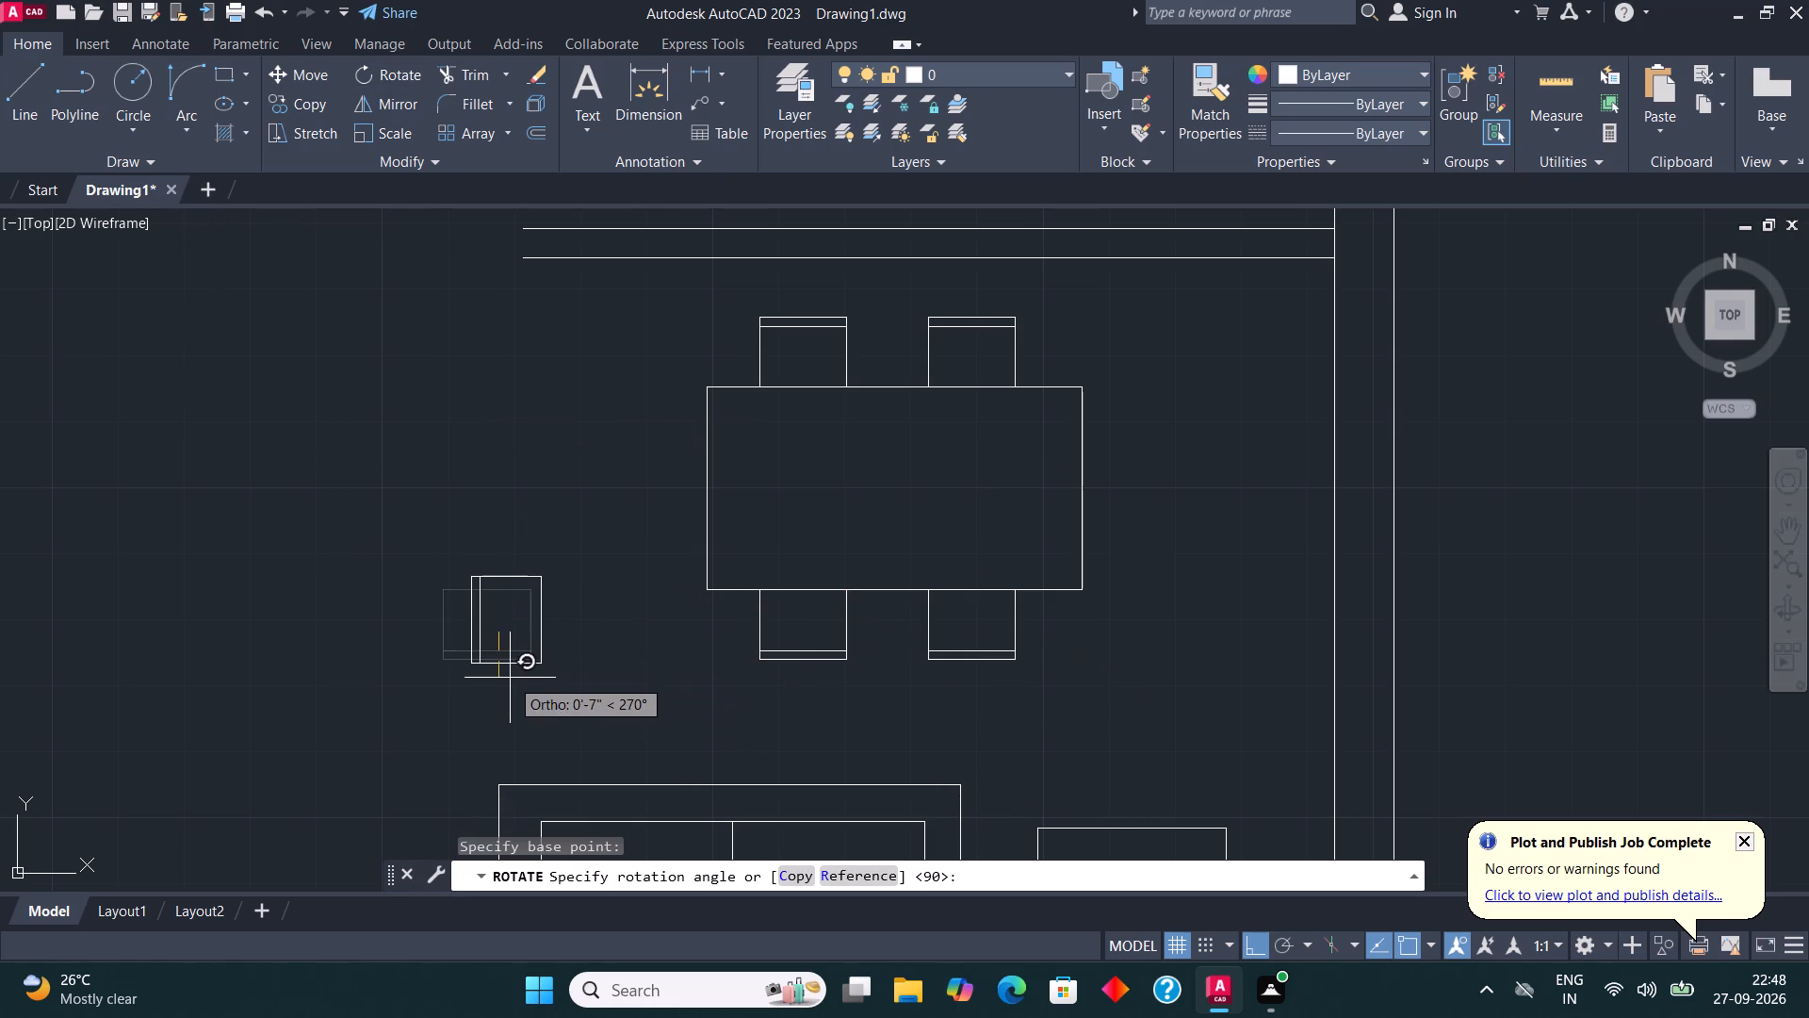
{"action": "left_click", "coordinate": [510, 714]}
Move the rotated chair so its seat meets the middle of the dining table's kitchen-side edge.
{"action": "left_click_drag", "start_coordinate": [579, 714], "coordinate": [579, 705]}
{"action": "left_click", "coordinate": [392, 537]}
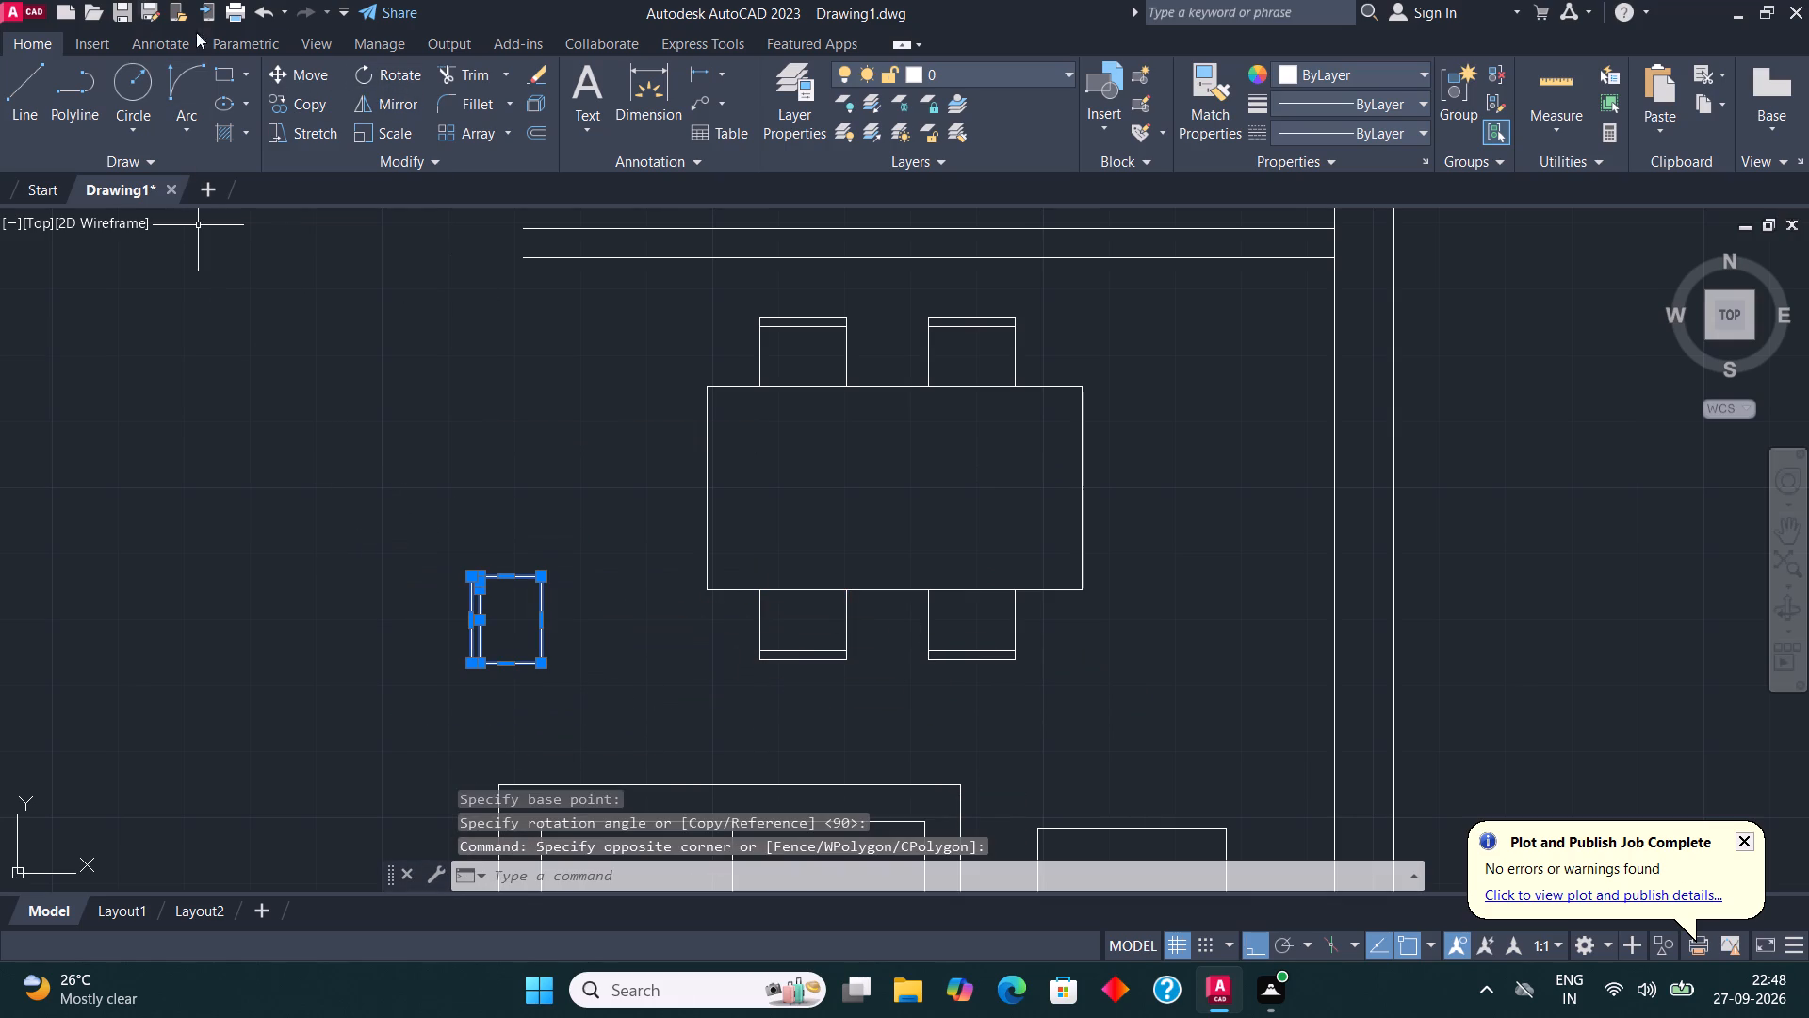
{"action": "left_click", "coordinate": [315, 74]}
{"action": "left_click", "coordinate": [545, 577]}
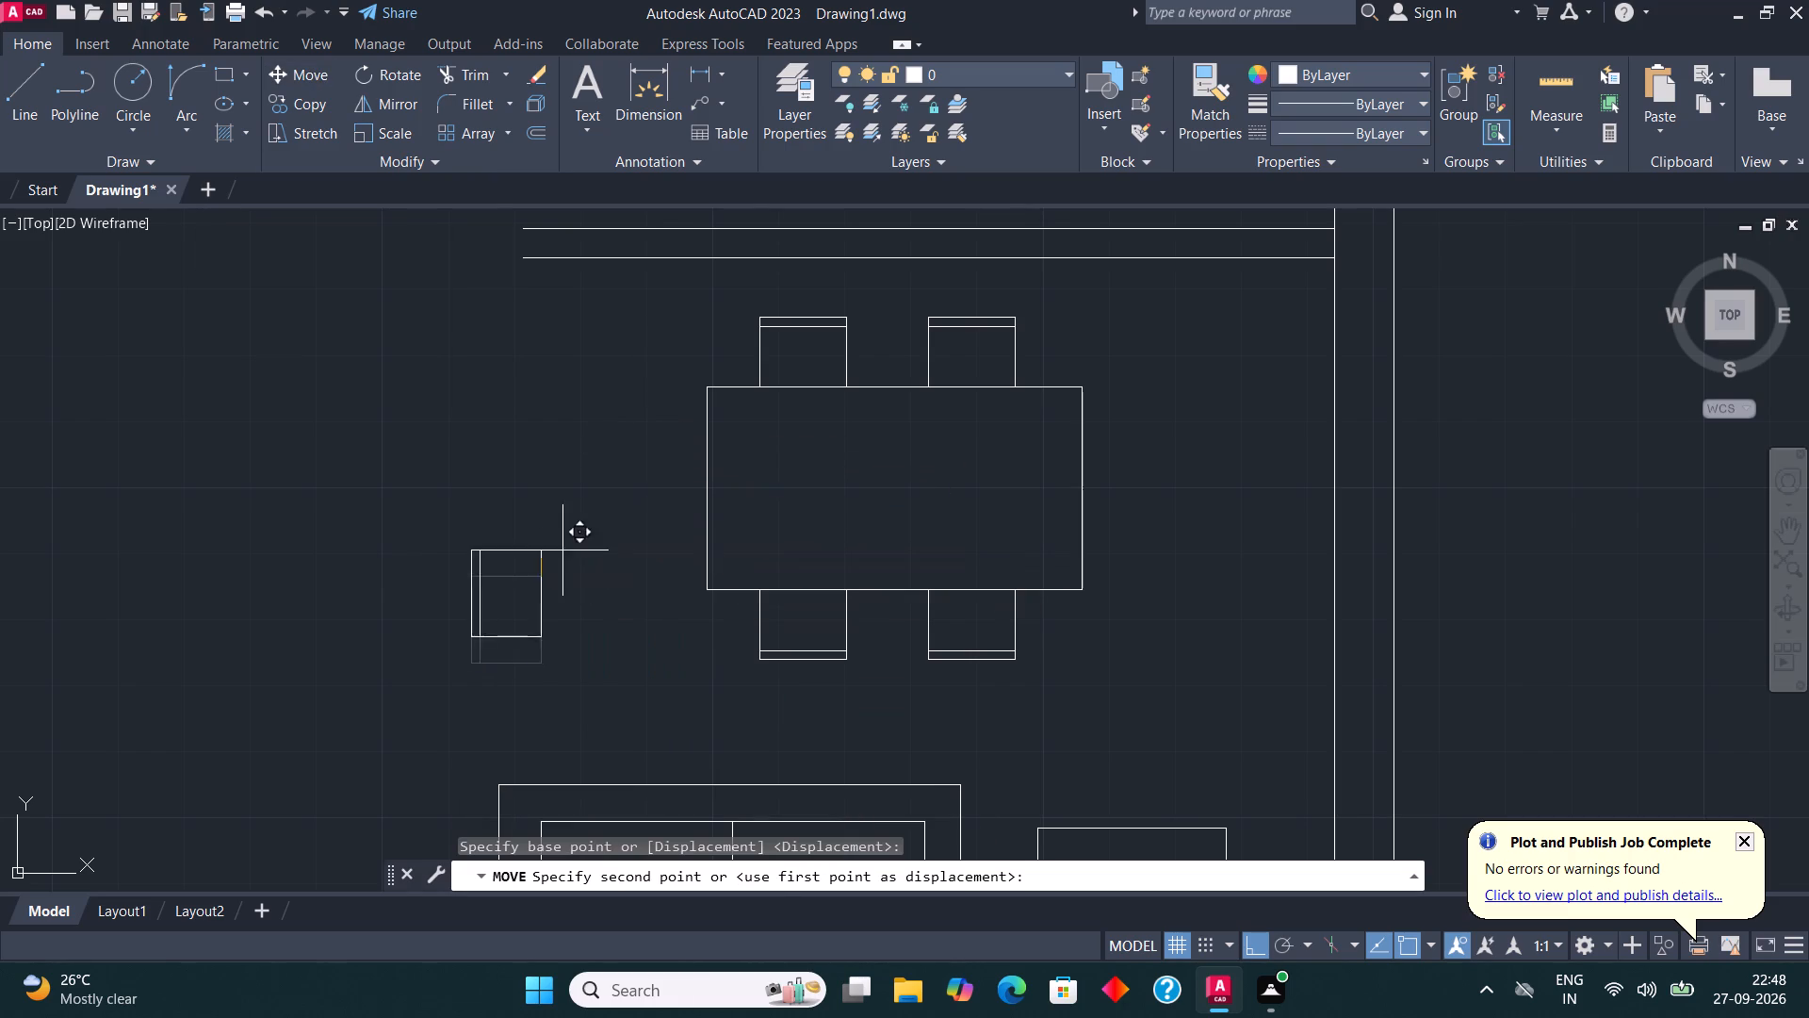
{"action": "key", "text": "F8"}
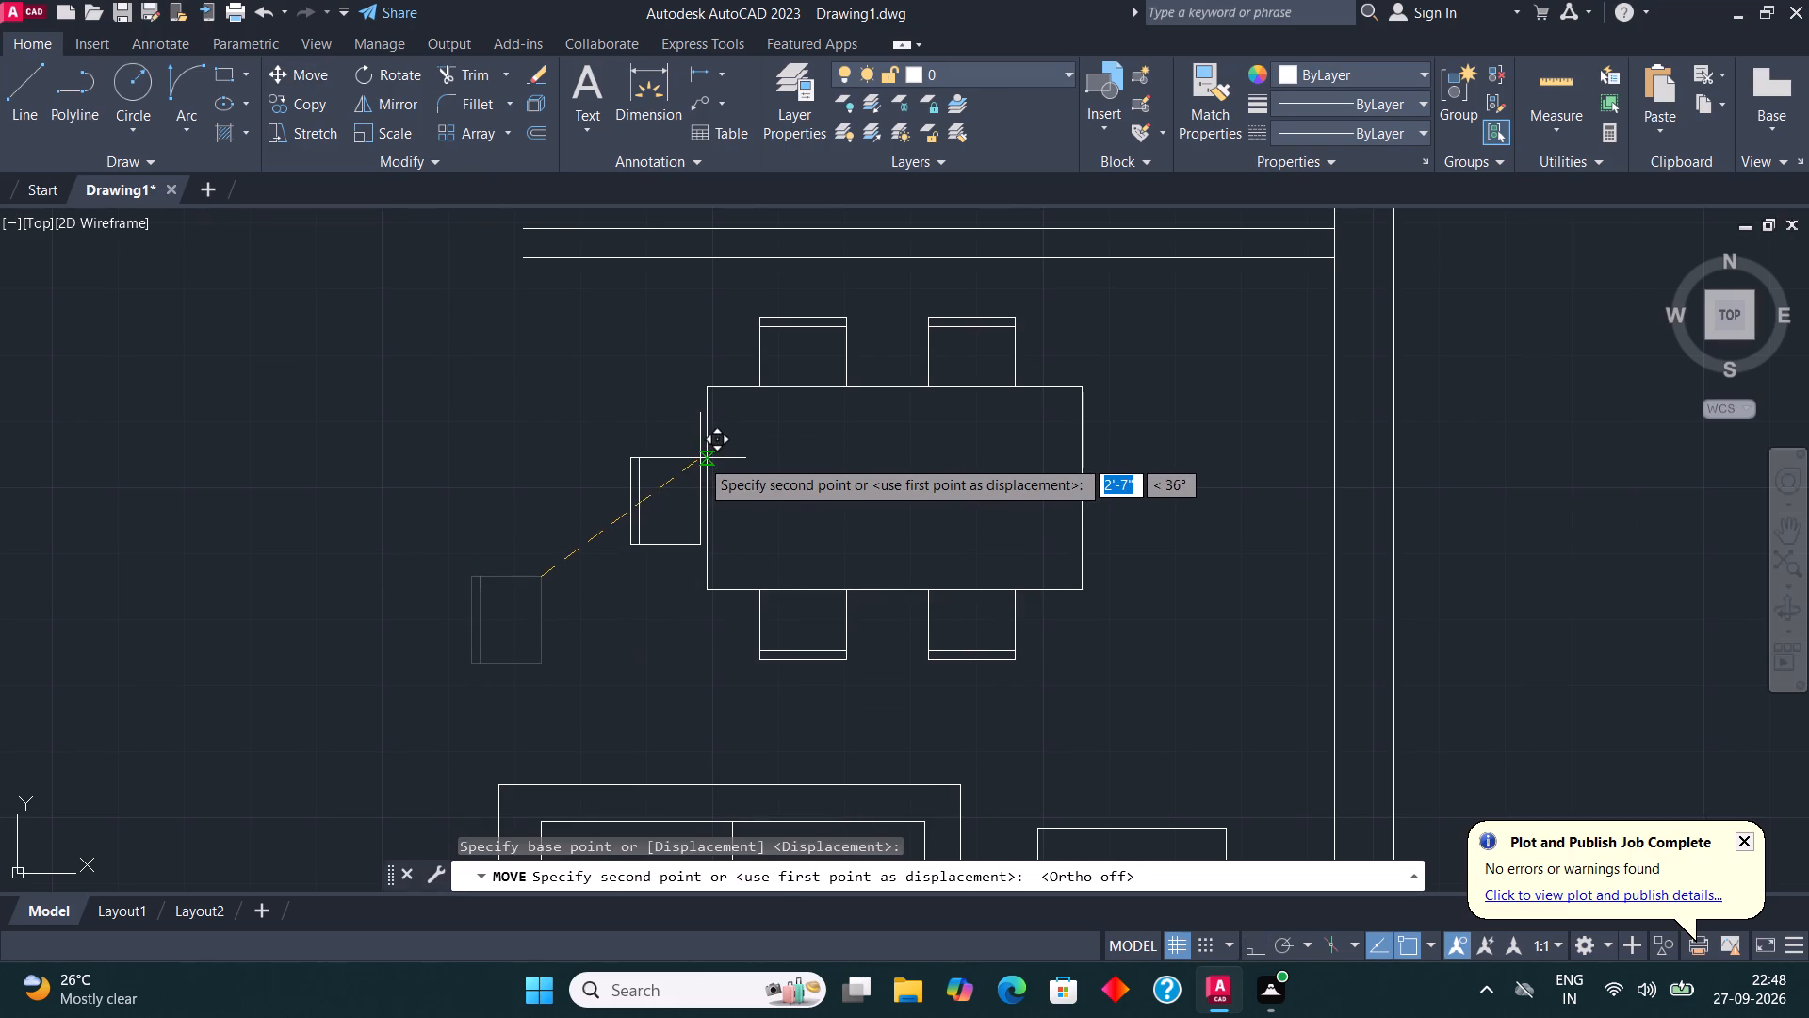
{"action": "left_click", "coordinate": [708, 448]}
Mirror the end chair across a vertical line through the middle of the dining table, keeping the original.
{"action": "left_click_drag", "start_coordinate": [702, 585], "coordinate": [696, 572]}
{"action": "left_click", "coordinate": [568, 369]}
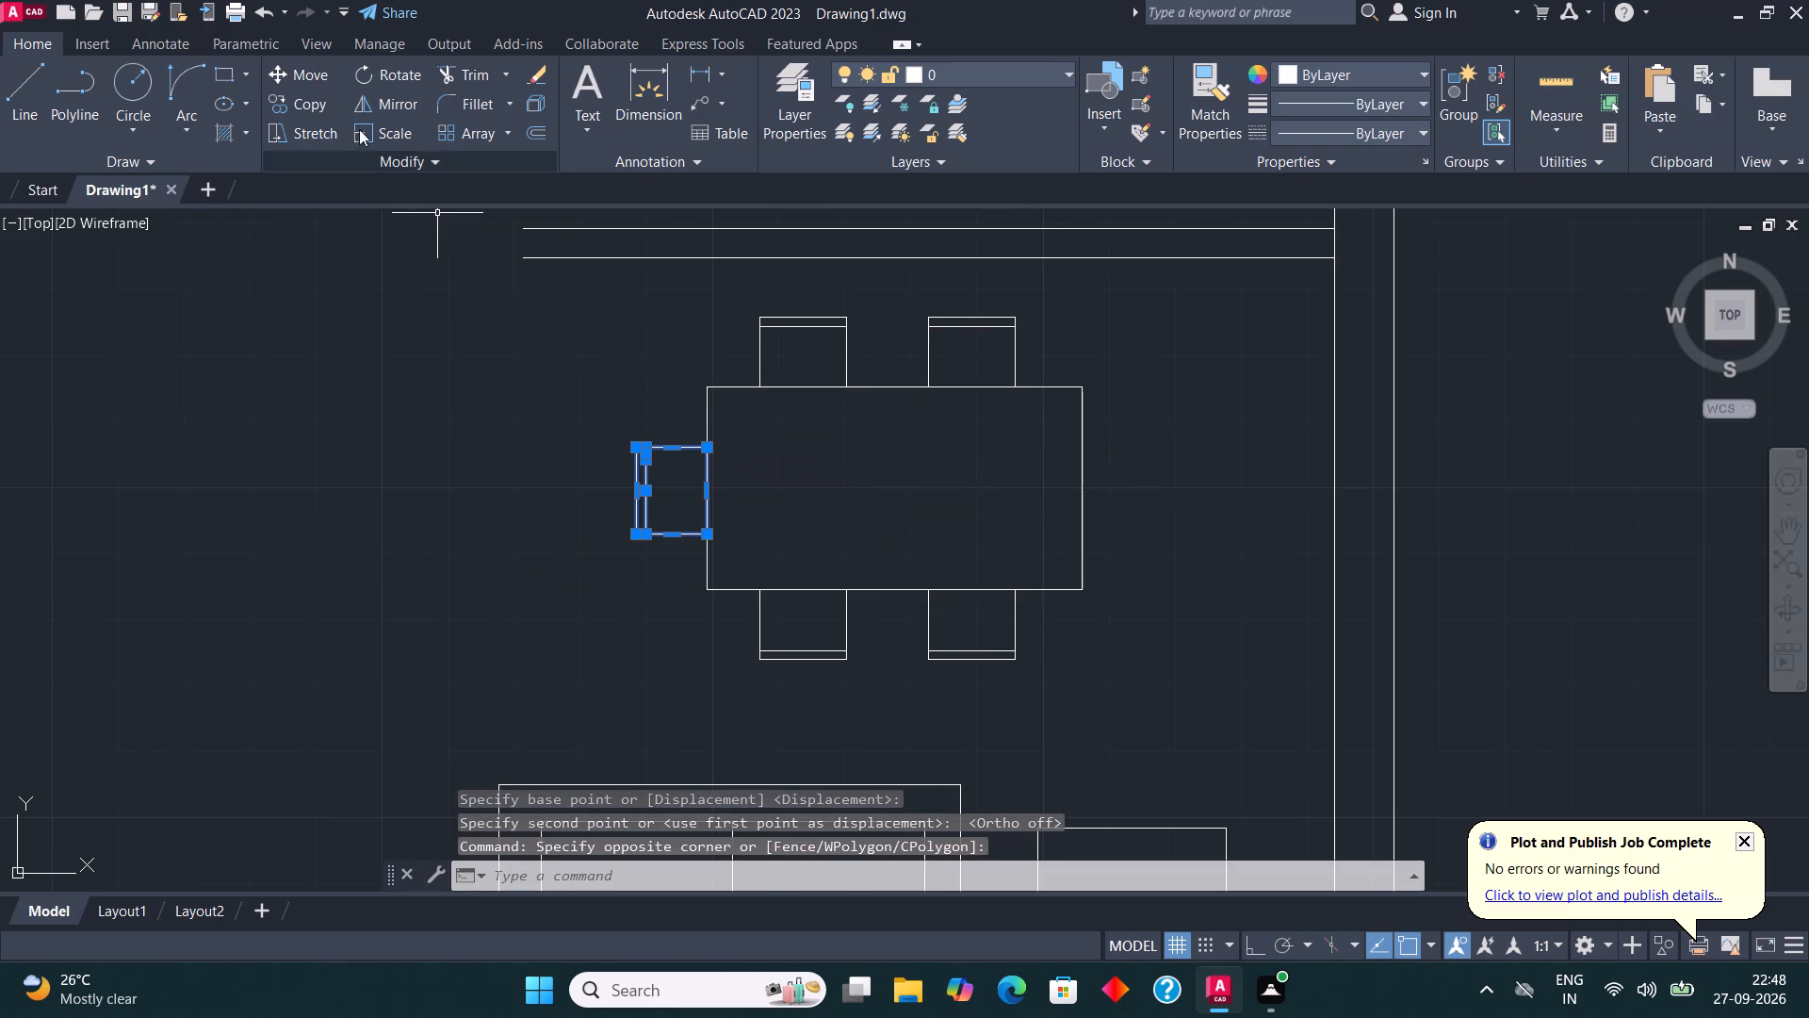
{"action": "left_click", "coordinate": [388, 96]}
{"action": "left_click", "coordinate": [900, 489]}
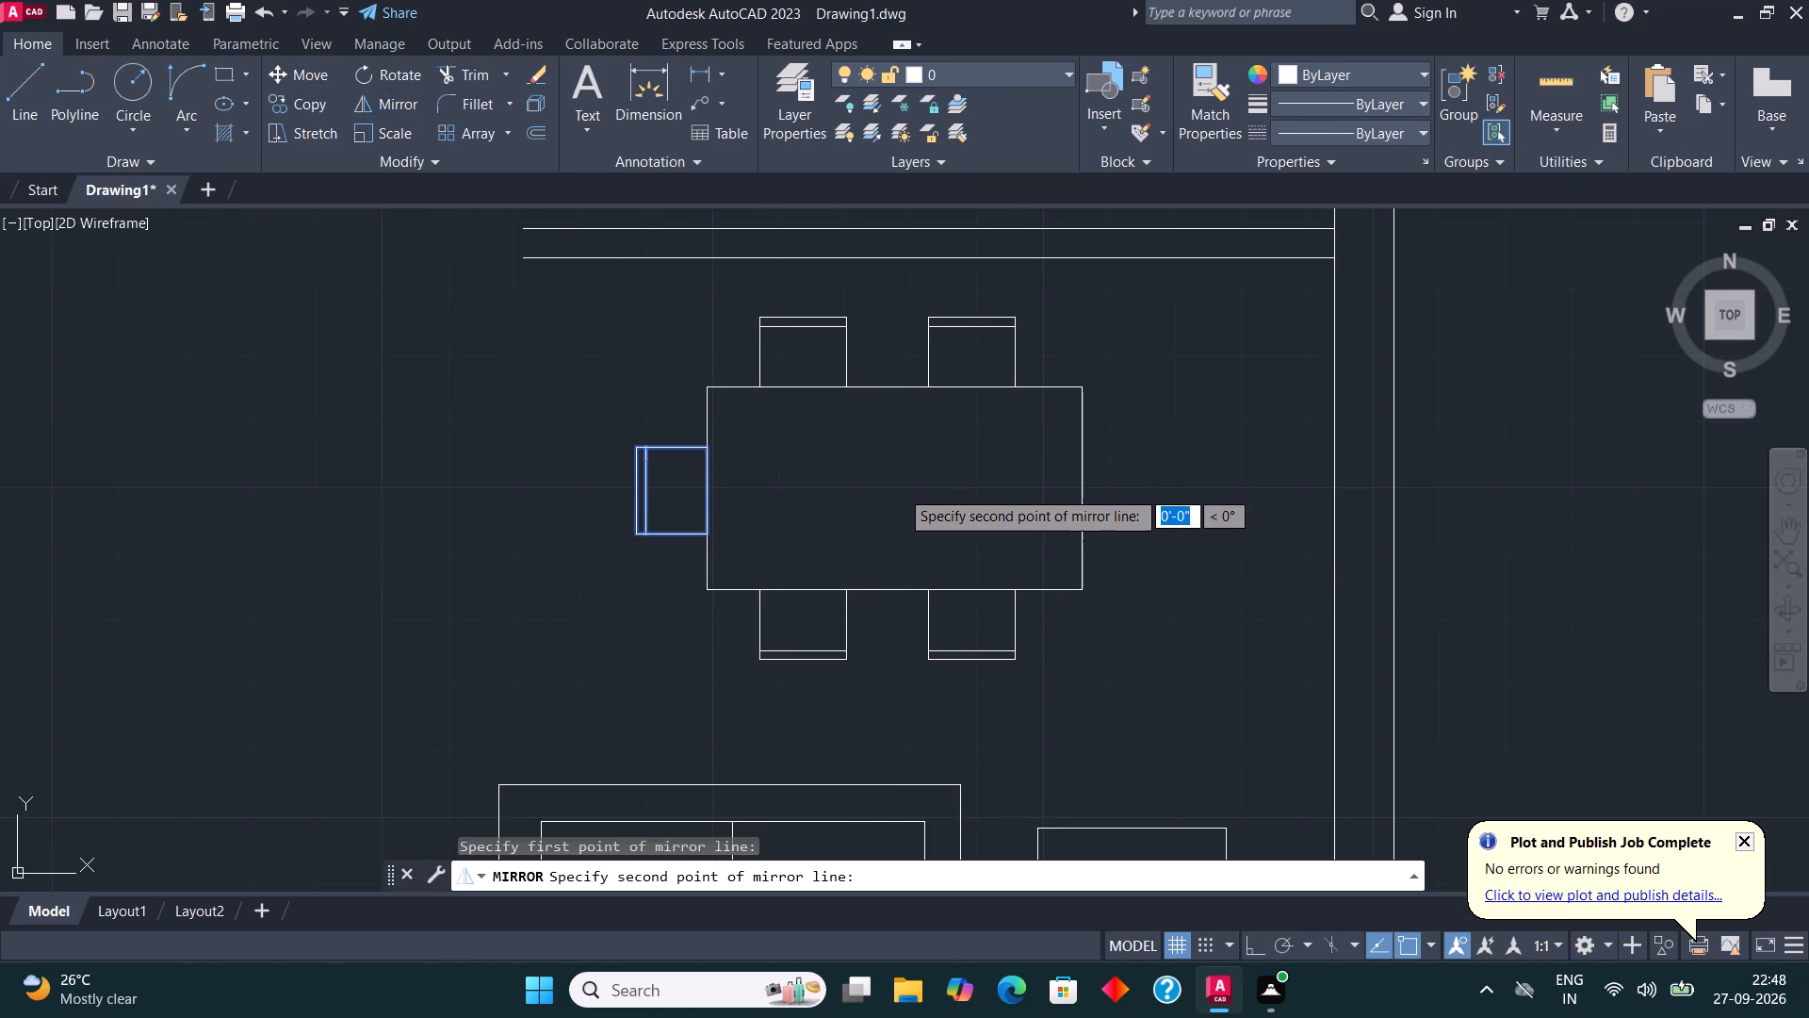
{"action": "key", "text": "F8"}
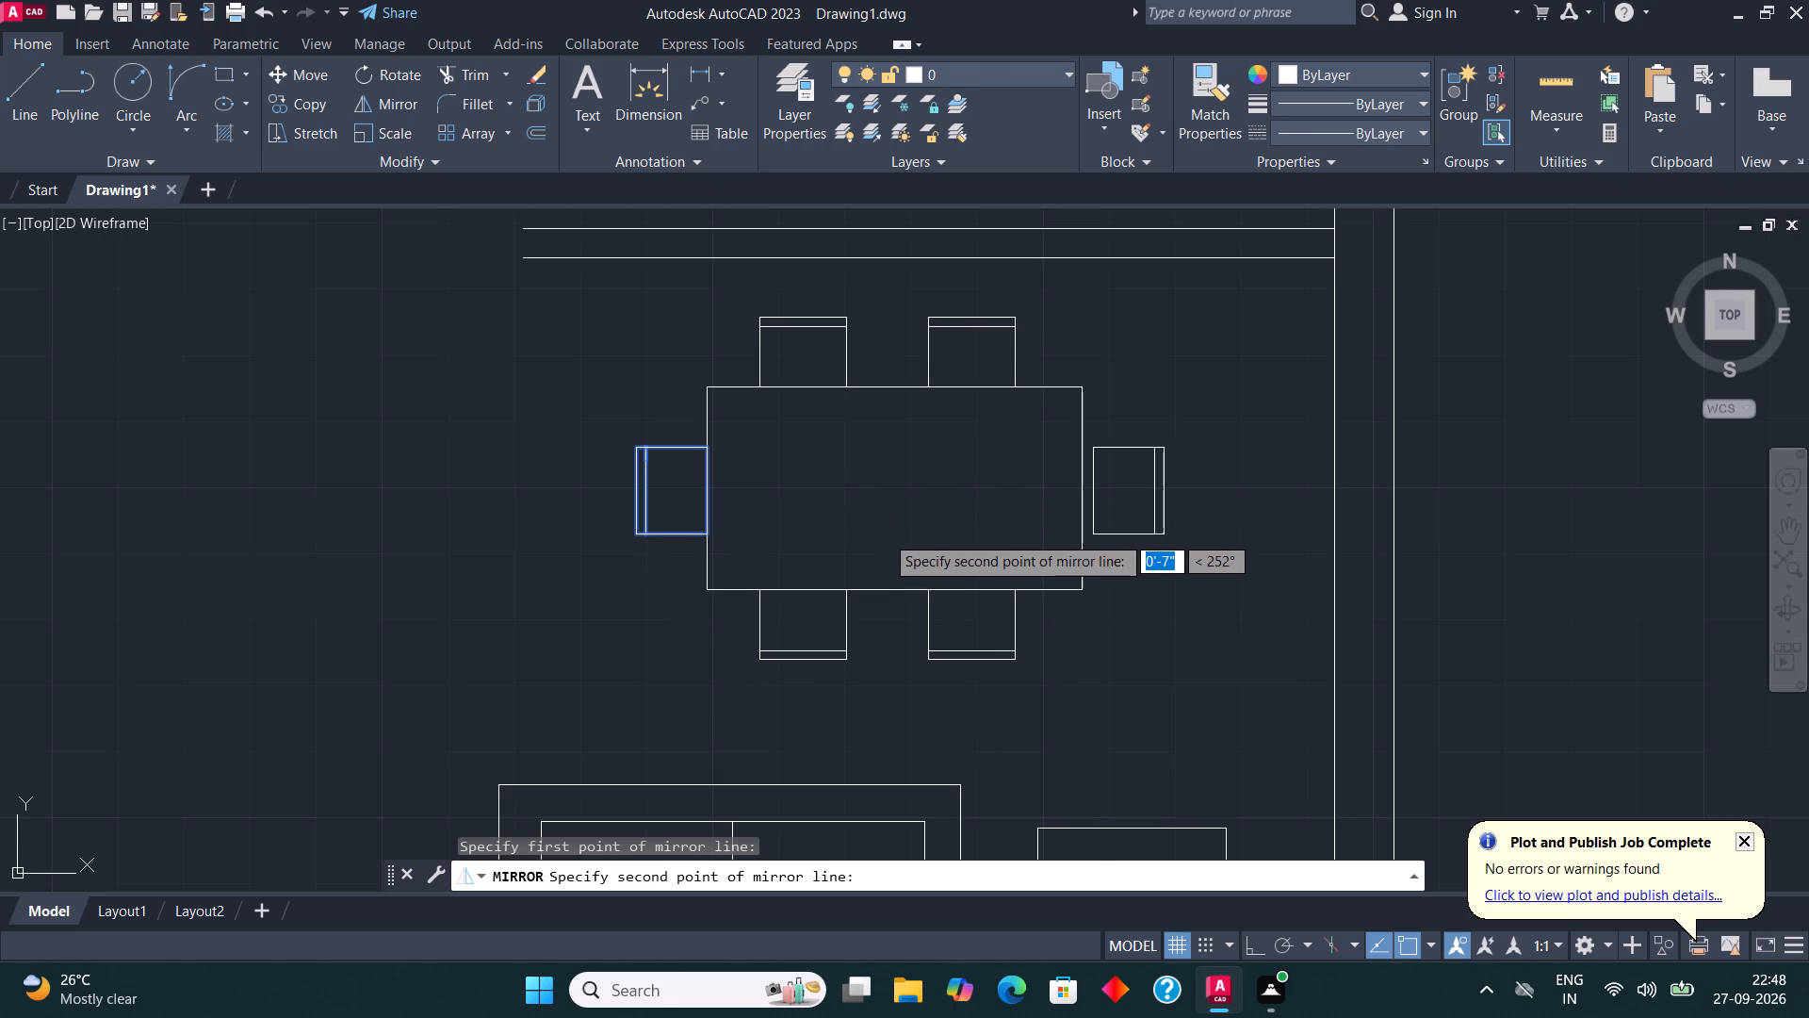
{"action": "left_click", "coordinate": [885, 534]}
{"action": "left_click_drag", "start_coordinate": [954, 617], "coordinate": [885, 534]}
Move the mirrored end chair inward so its seat meets the dining table's edge near the outer wall.
{"action": "left_click", "coordinate": [1184, 566]}
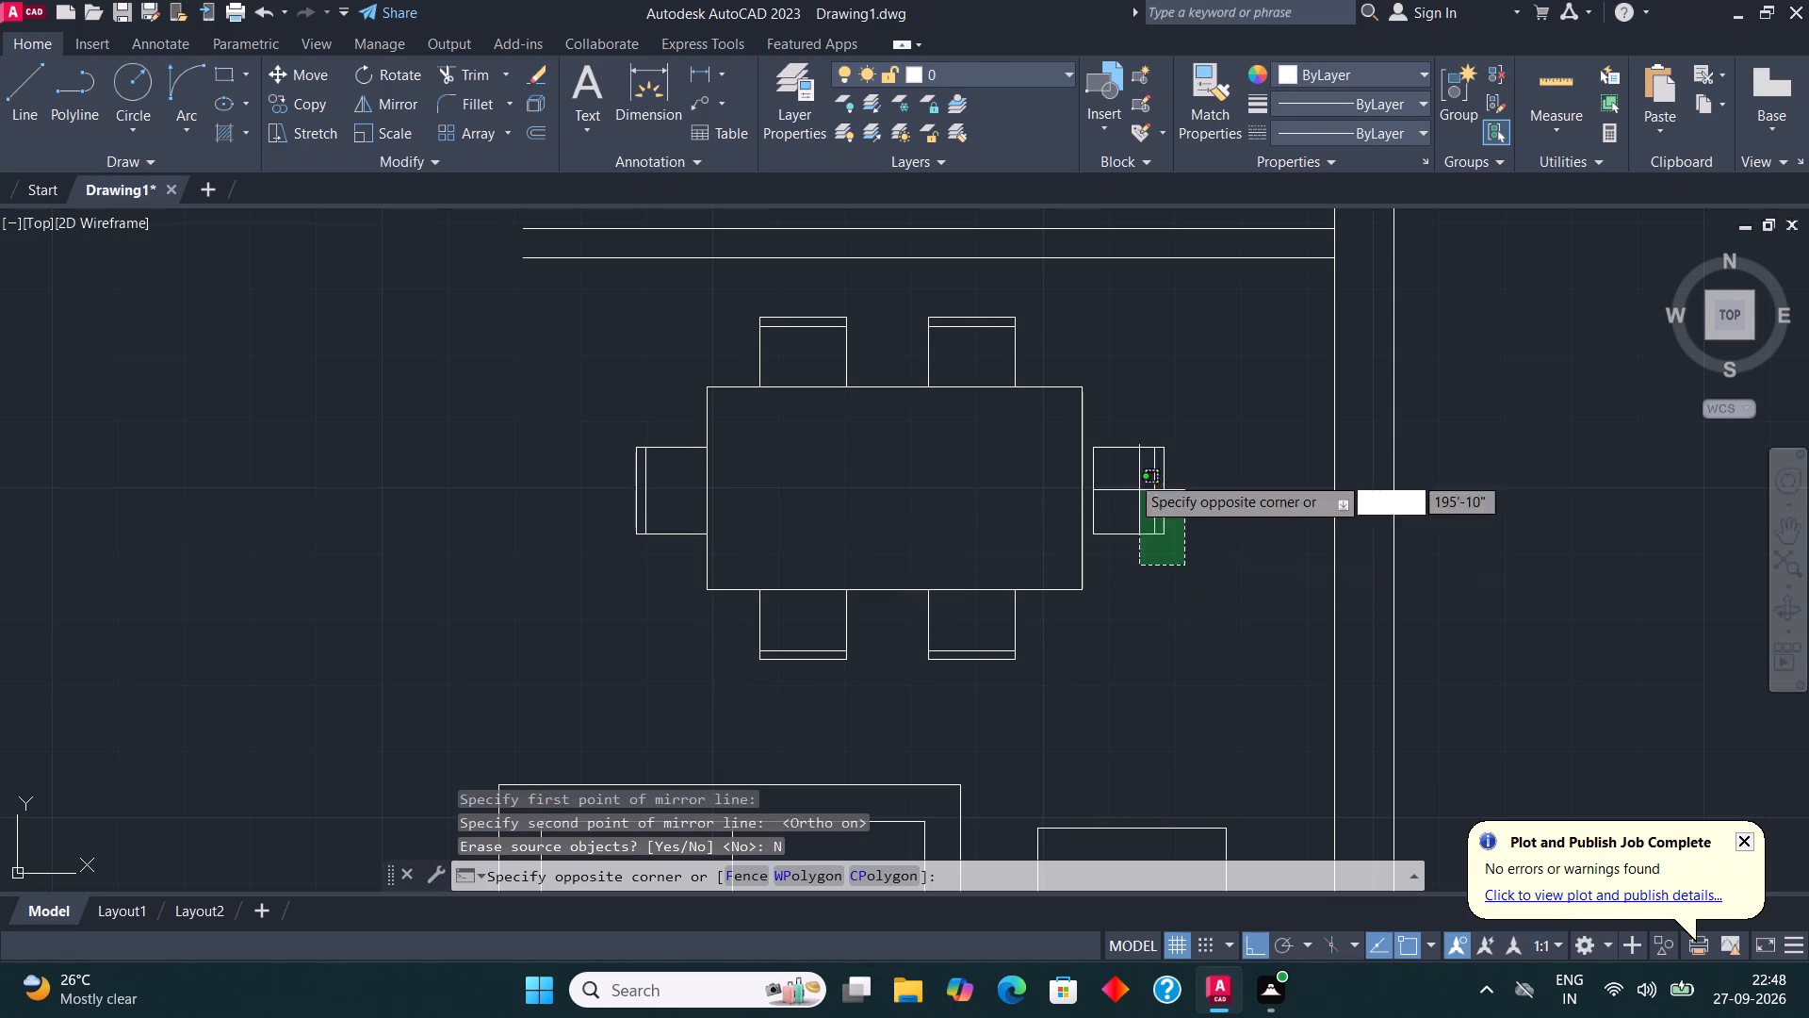
{"action": "left_click", "coordinate": [1110, 430]}
{"action": "left_click", "coordinate": [314, 79]}
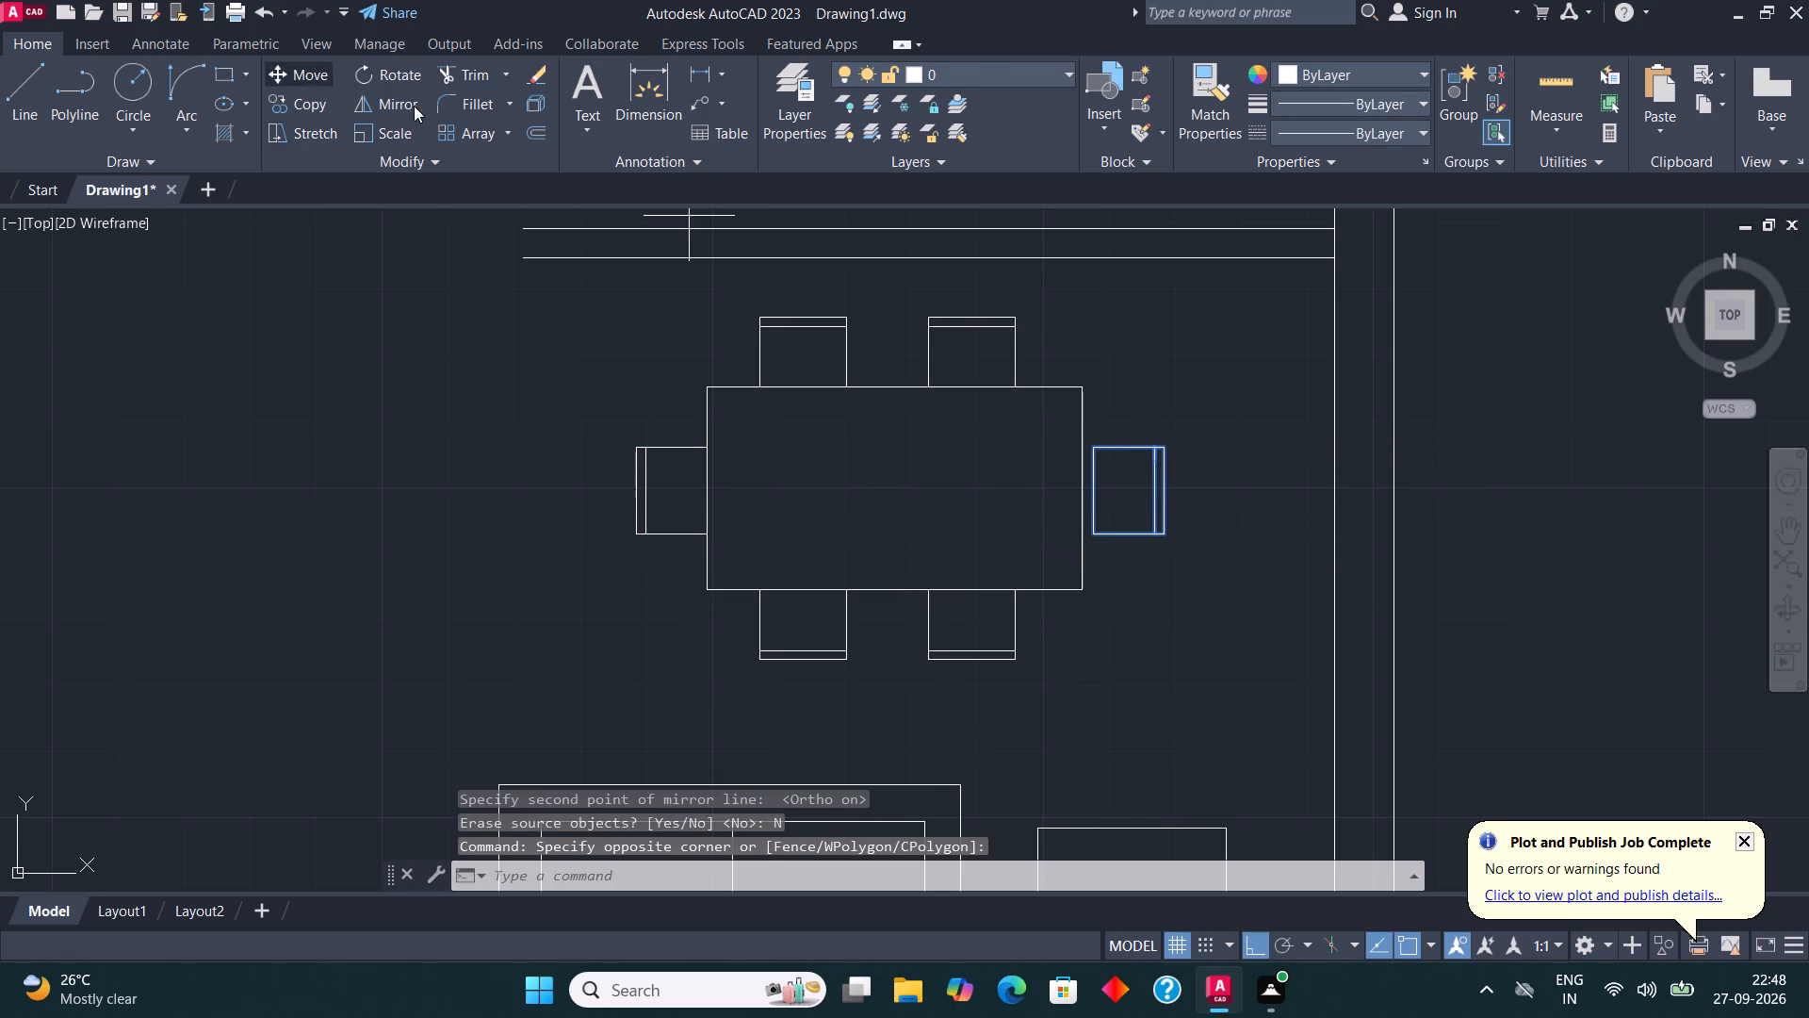
{"action": "scroll", "coordinate": [1102, 549], "scroll_direction": "up", "scroll_amount": 2}
{"action": "left_click", "coordinate": [1072, 520]}
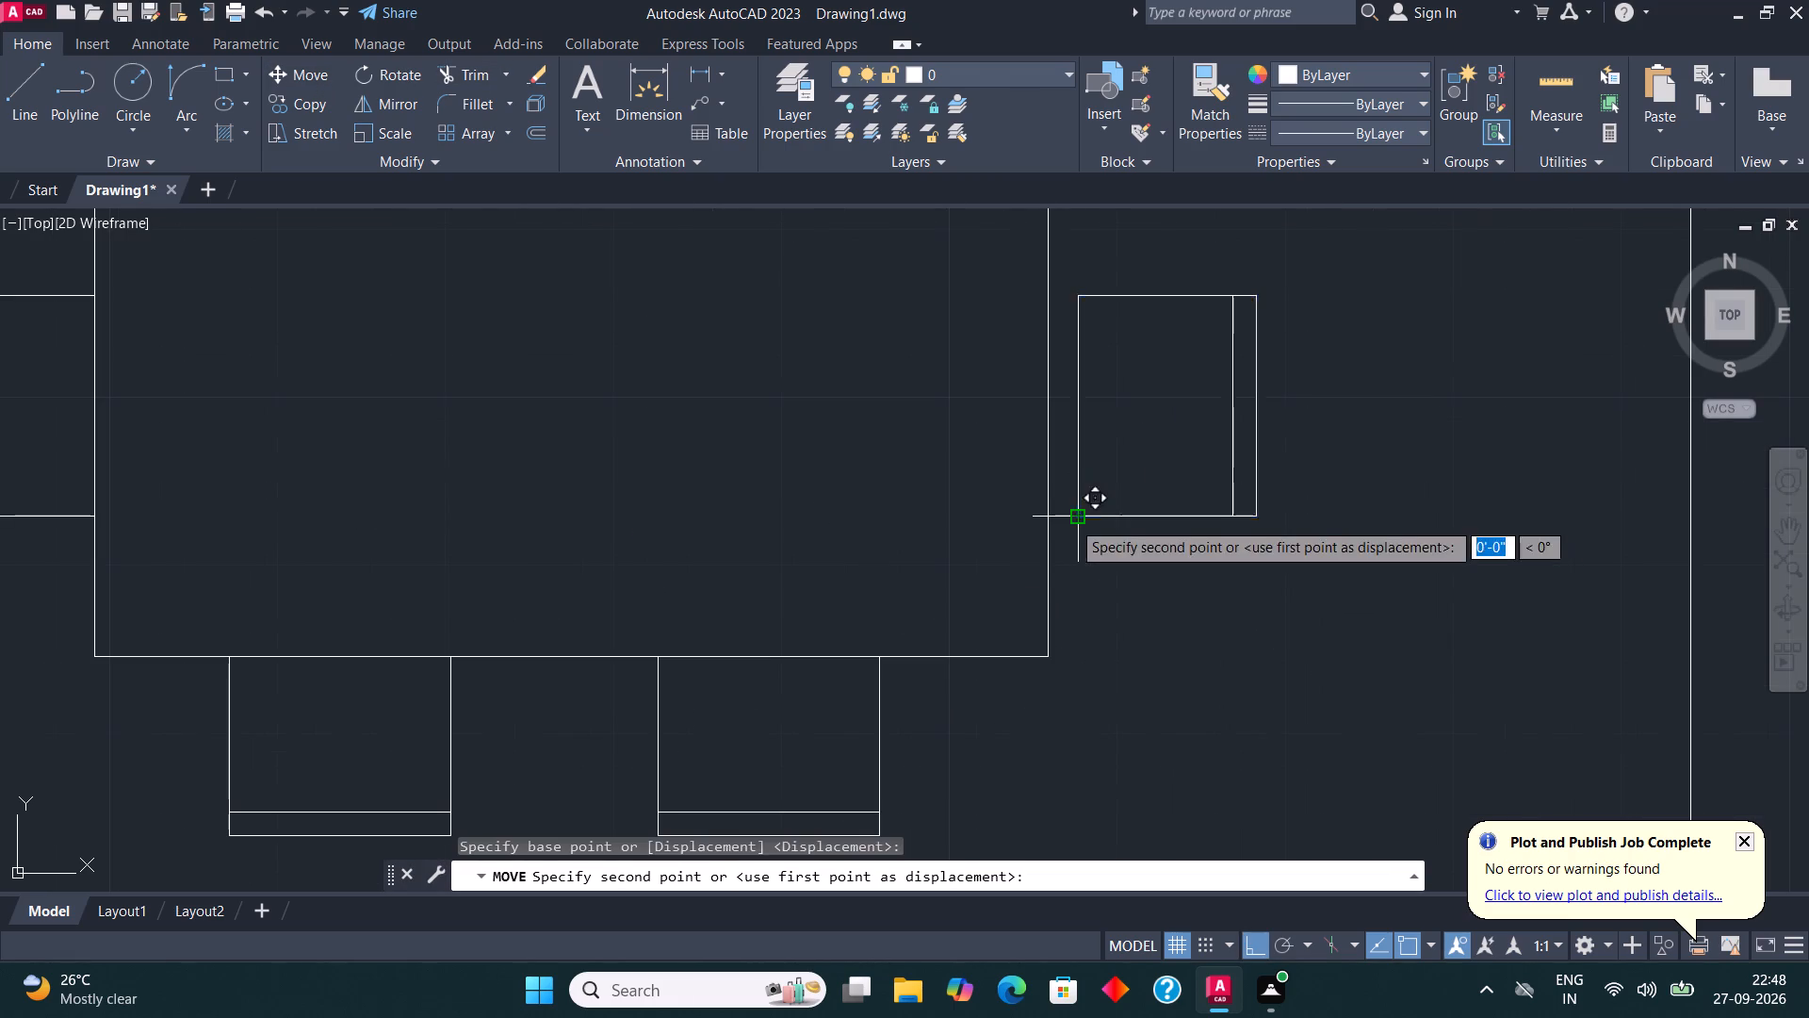
{"action": "left_click", "coordinate": [1051, 528]}
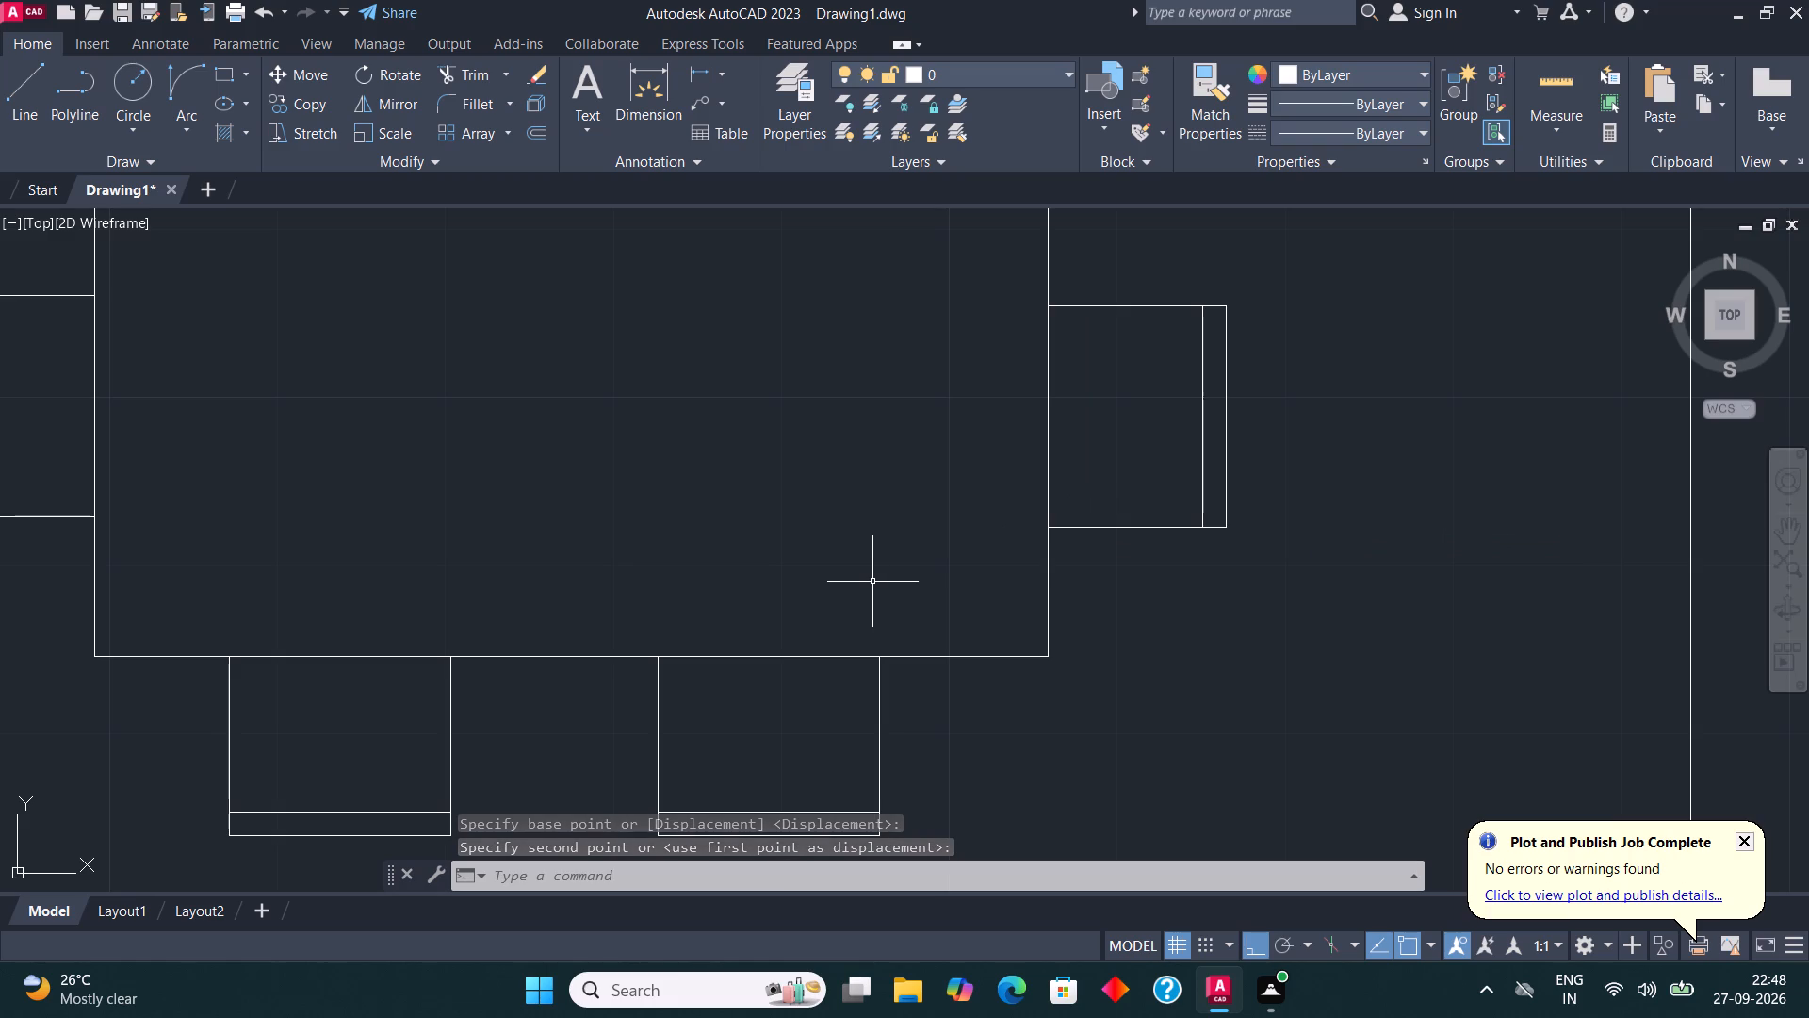
Draw a short vertical line across both lines of the partition above the dining table, near its free end.
{"action": "scroll", "coordinate": [879, 605], "scroll_direction": "down", "scroll_amount": 3}
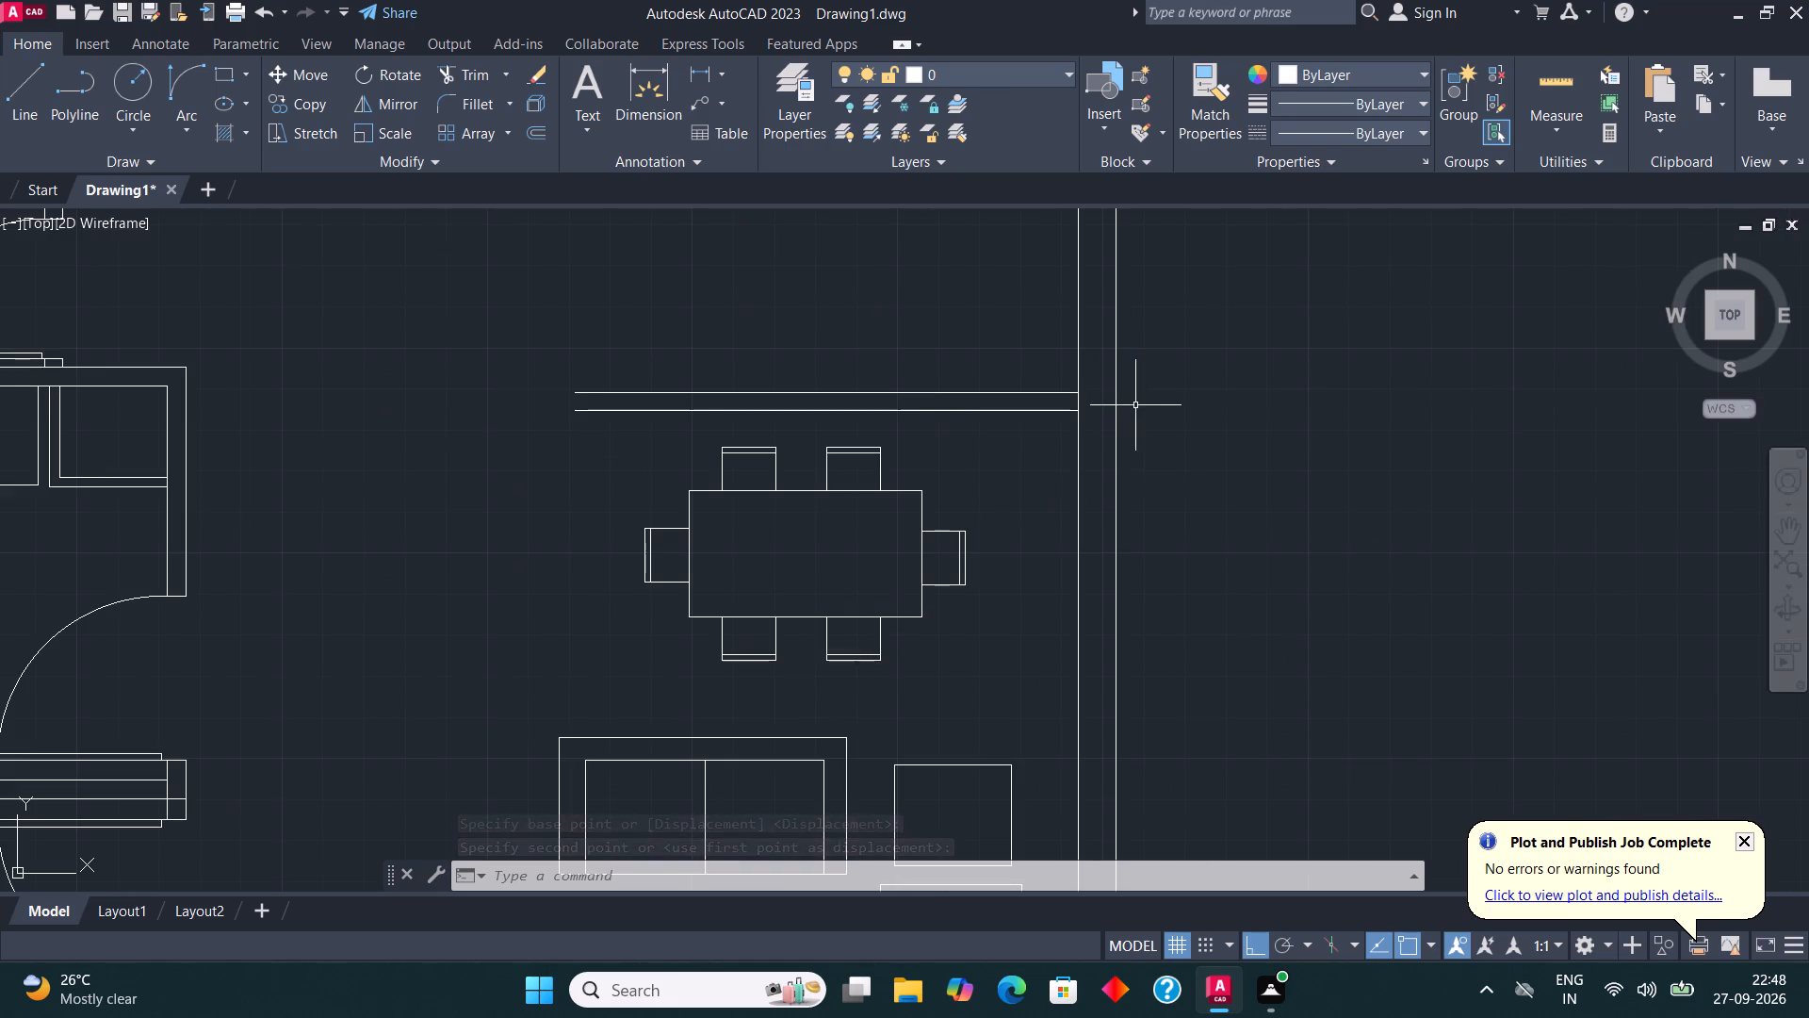
{"action": "scroll", "coordinate": [1007, 337], "scroll_direction": "down", "scroll_amount": 1}
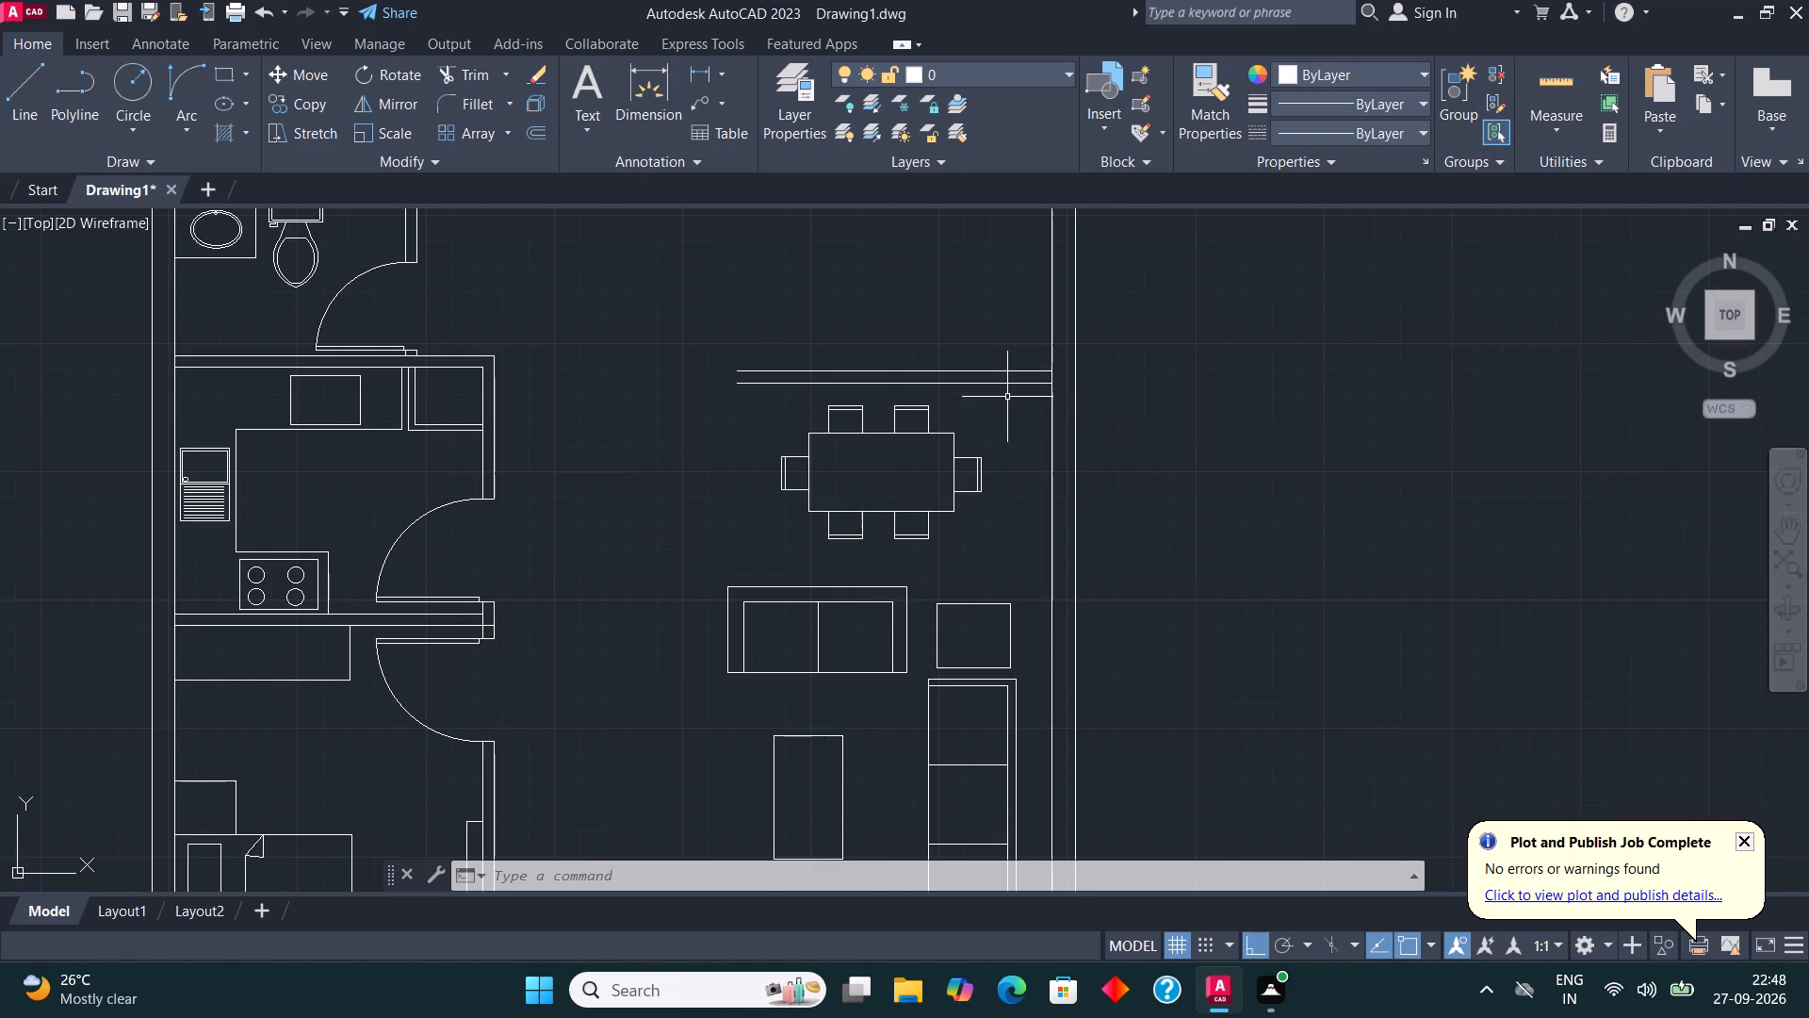
{"action": "scroll", "coordinate": [1014, 478], "scroll_direction": "down", "scroll_amount": 2}
{"action": "scroll", "coordinate": [1004, 359], "scroll_direction": "up", "scroll_amount": 2}
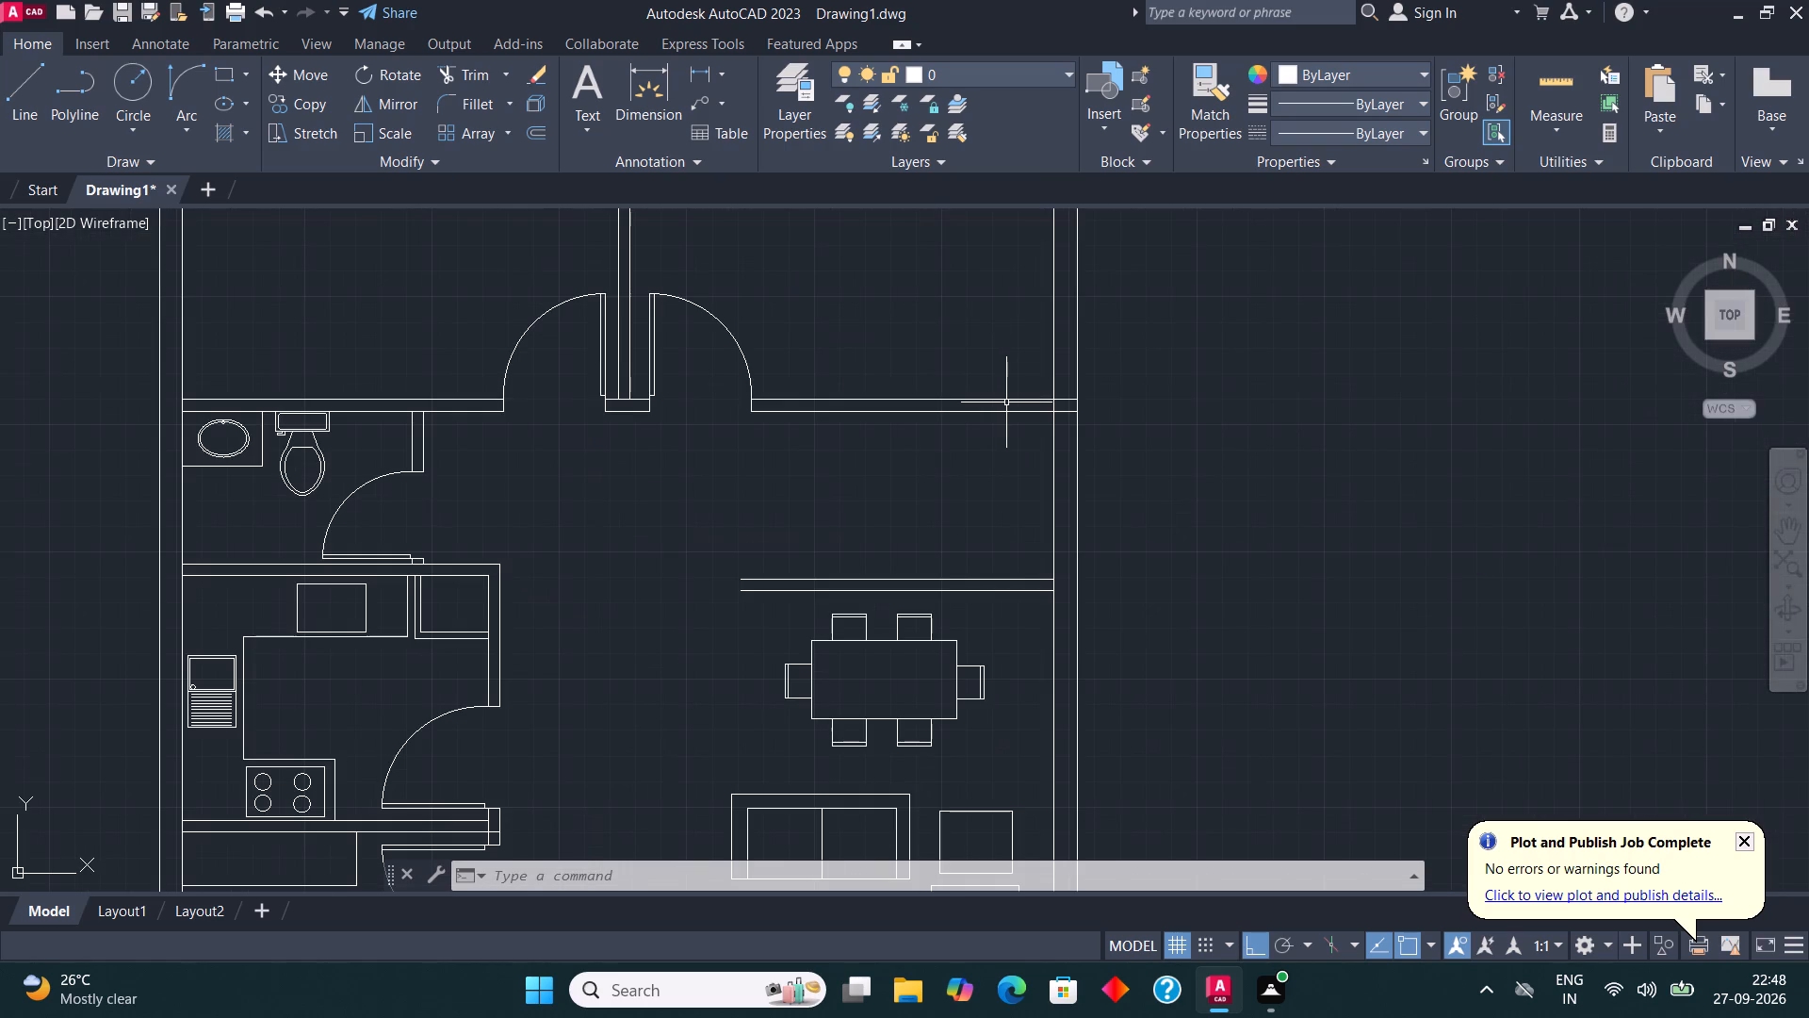
{"action": "left_click", "coordinate": [29, 103]}
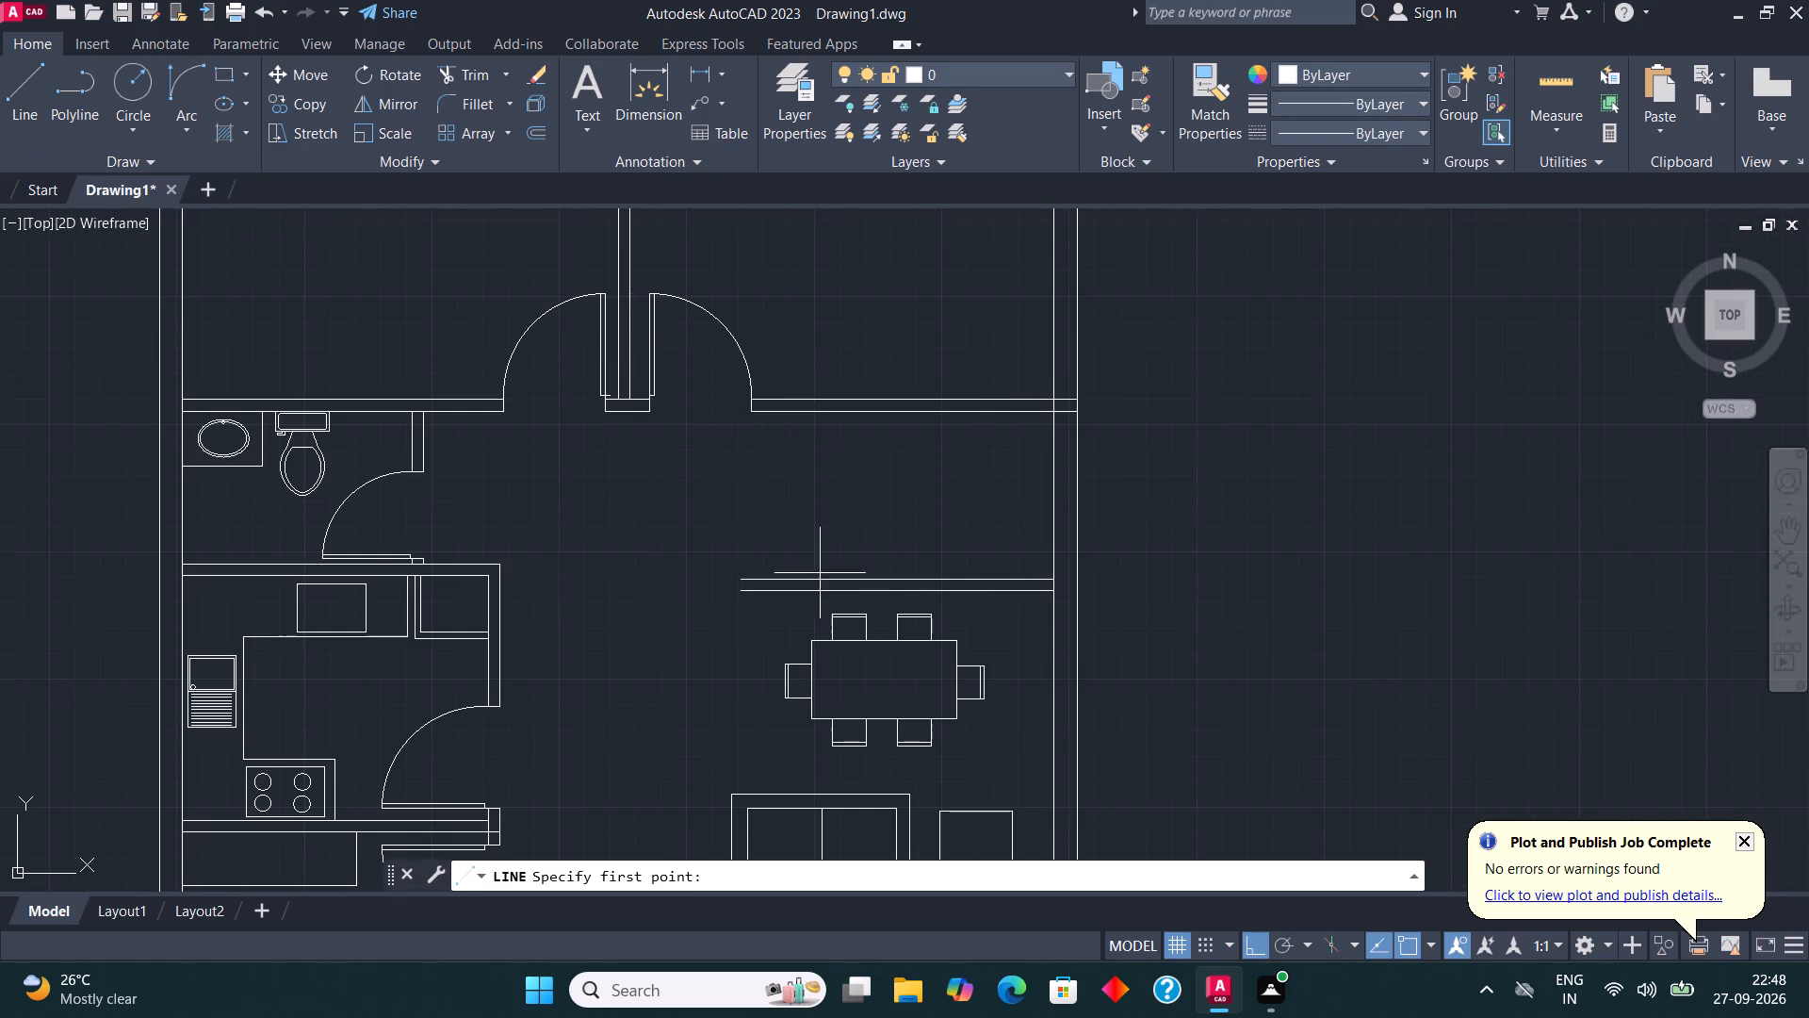
{"action": "left_click", "coordinate": [785, 595]}
{"action": "left_click", "coordinate": [787, 529]}
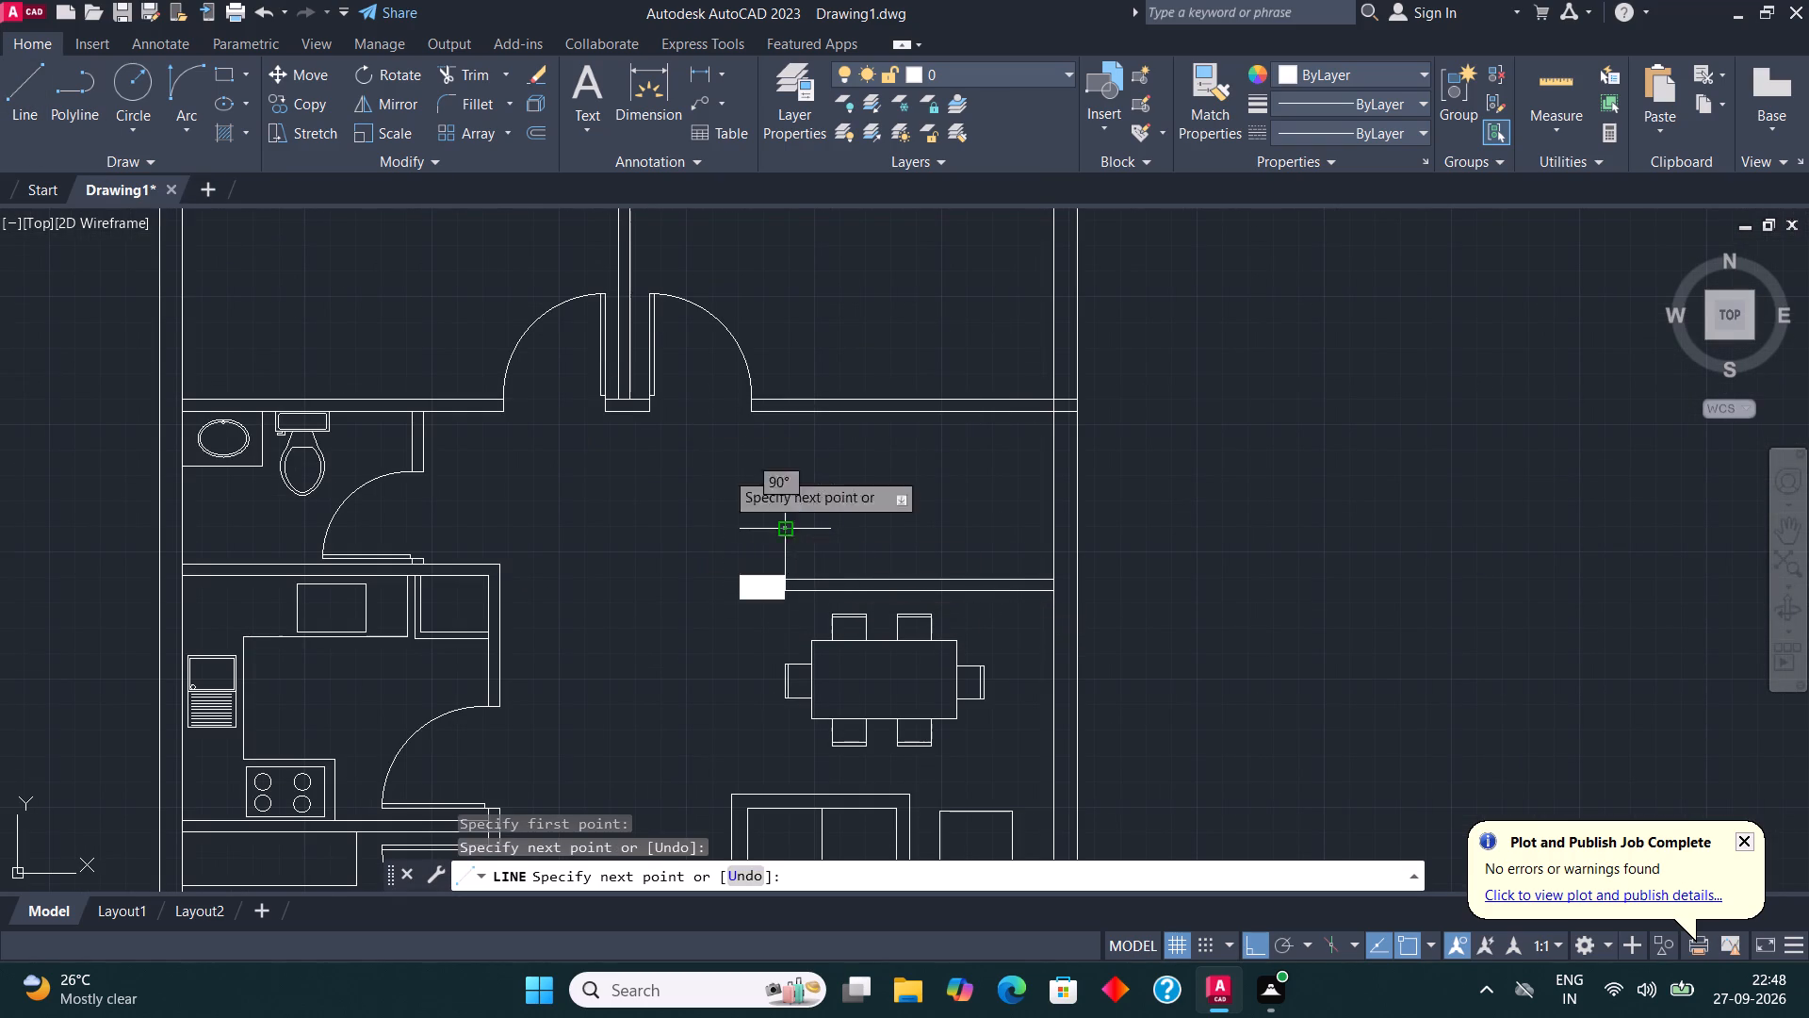
Trim the partition's stubs and the overhanging line so the short vertical line closes the partition's free end.
{"action": "left_click", "coordinate": [474, 69]}
{"action": "left_click", "coordinate": [753, 618]}
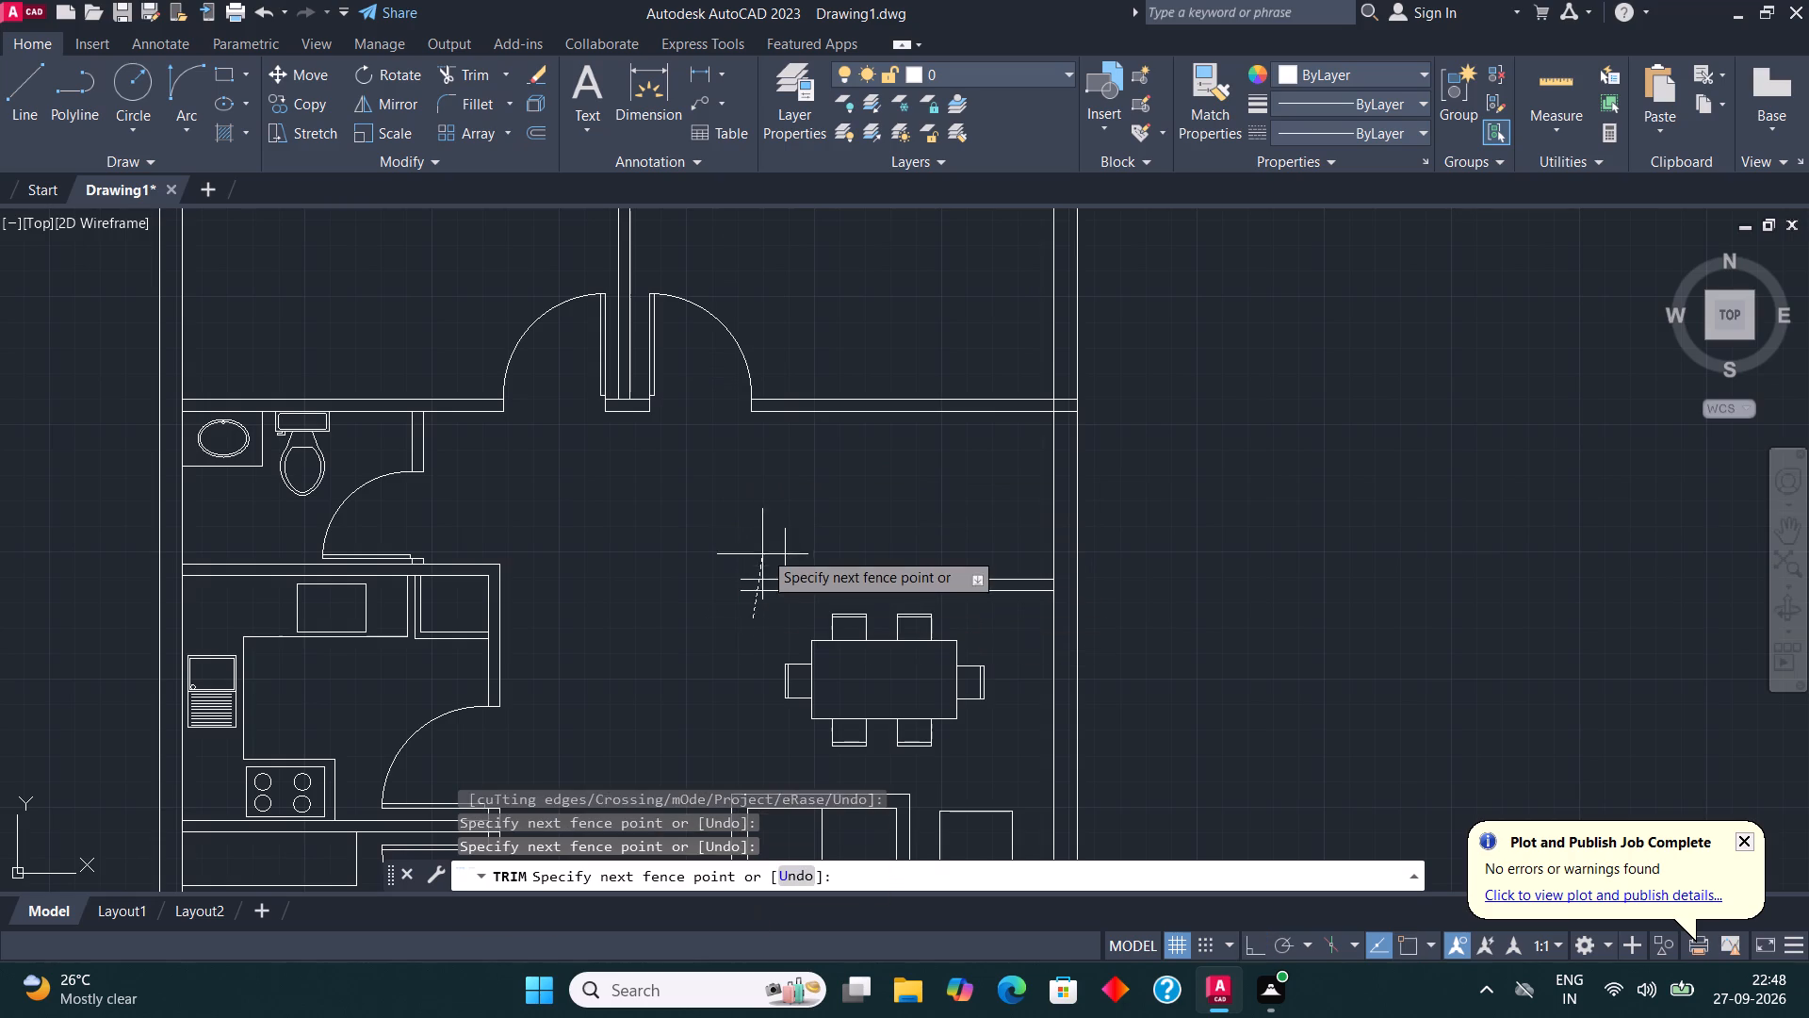
{"action": "left_click", "coordinate": [766, 524]}
{"action": "left_click_drag", "start_coordinate": [757, 550], "coordinate": [770, 550]}
{"action": "left_click", "coordinate": [886, 550]}
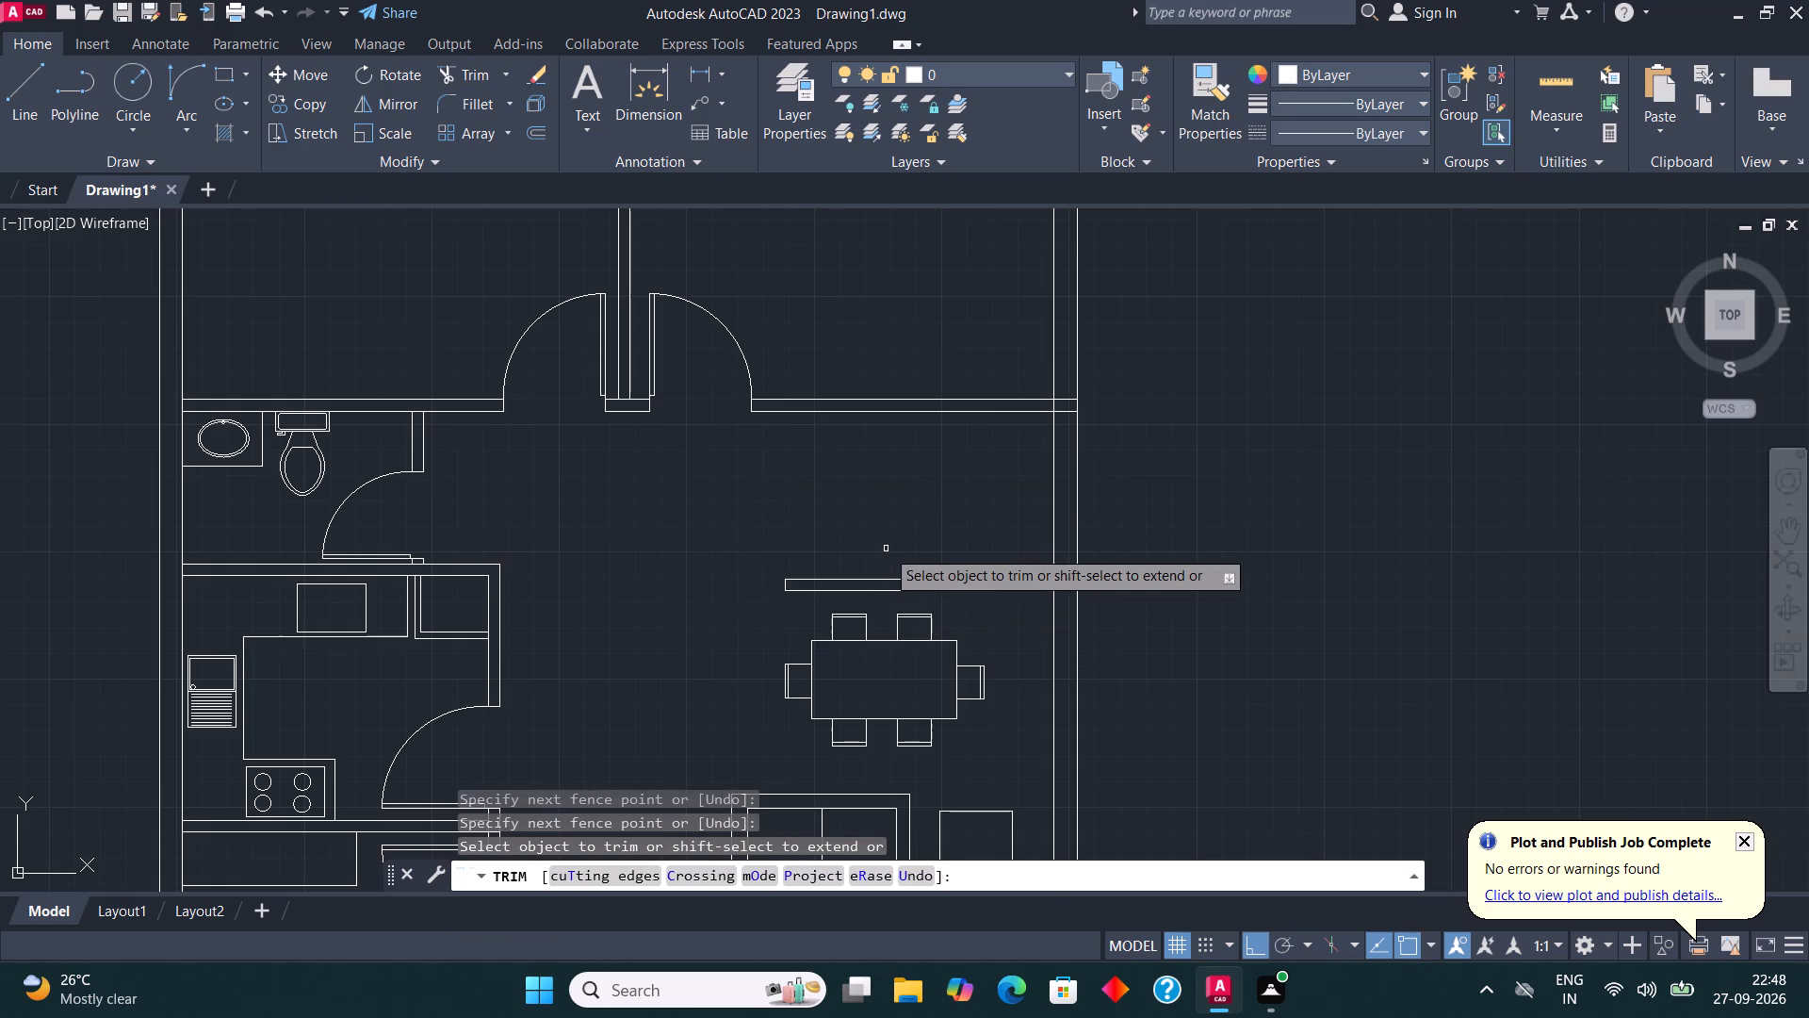
{"action": "key", "text": "Escape"}
Draw a horizontal line about 8'-7" long from the outer wall's inner face, midway between the bedroom wall and dining partition.
{"action": "left_click", "coordinate": [22, 79]}
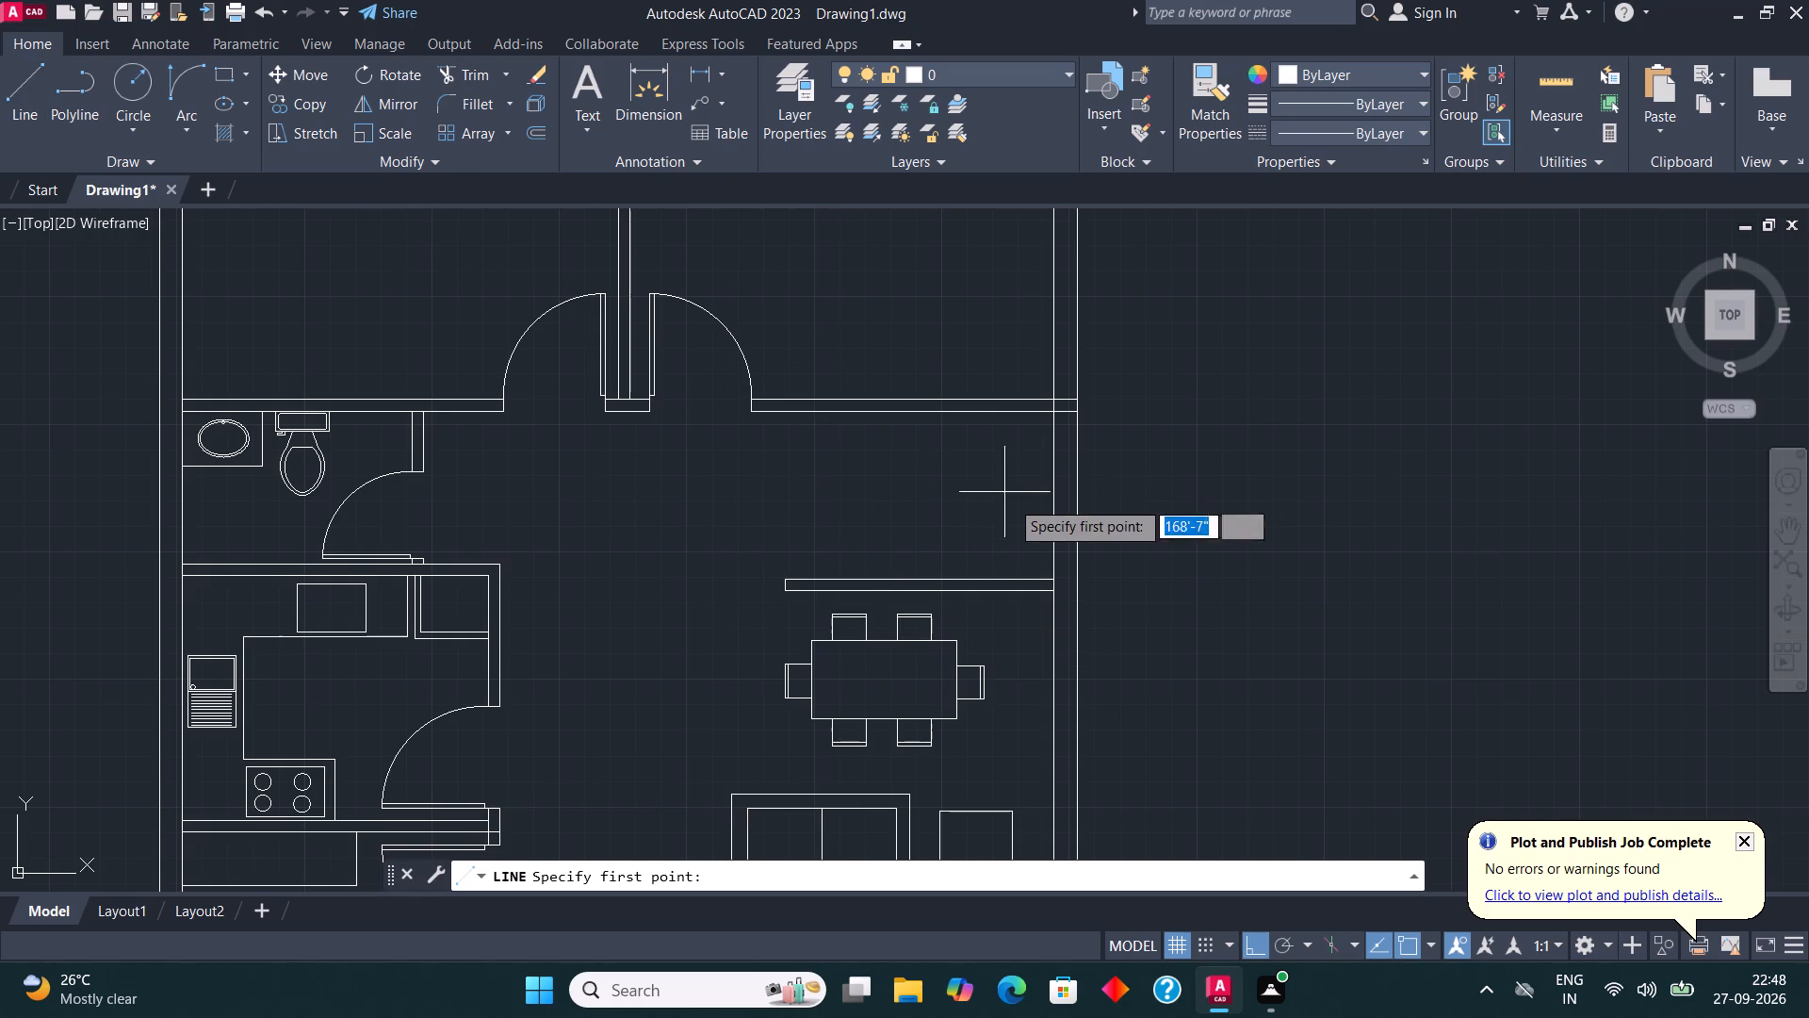
{"action": "left_click", "coordinate": [1053, 502]}
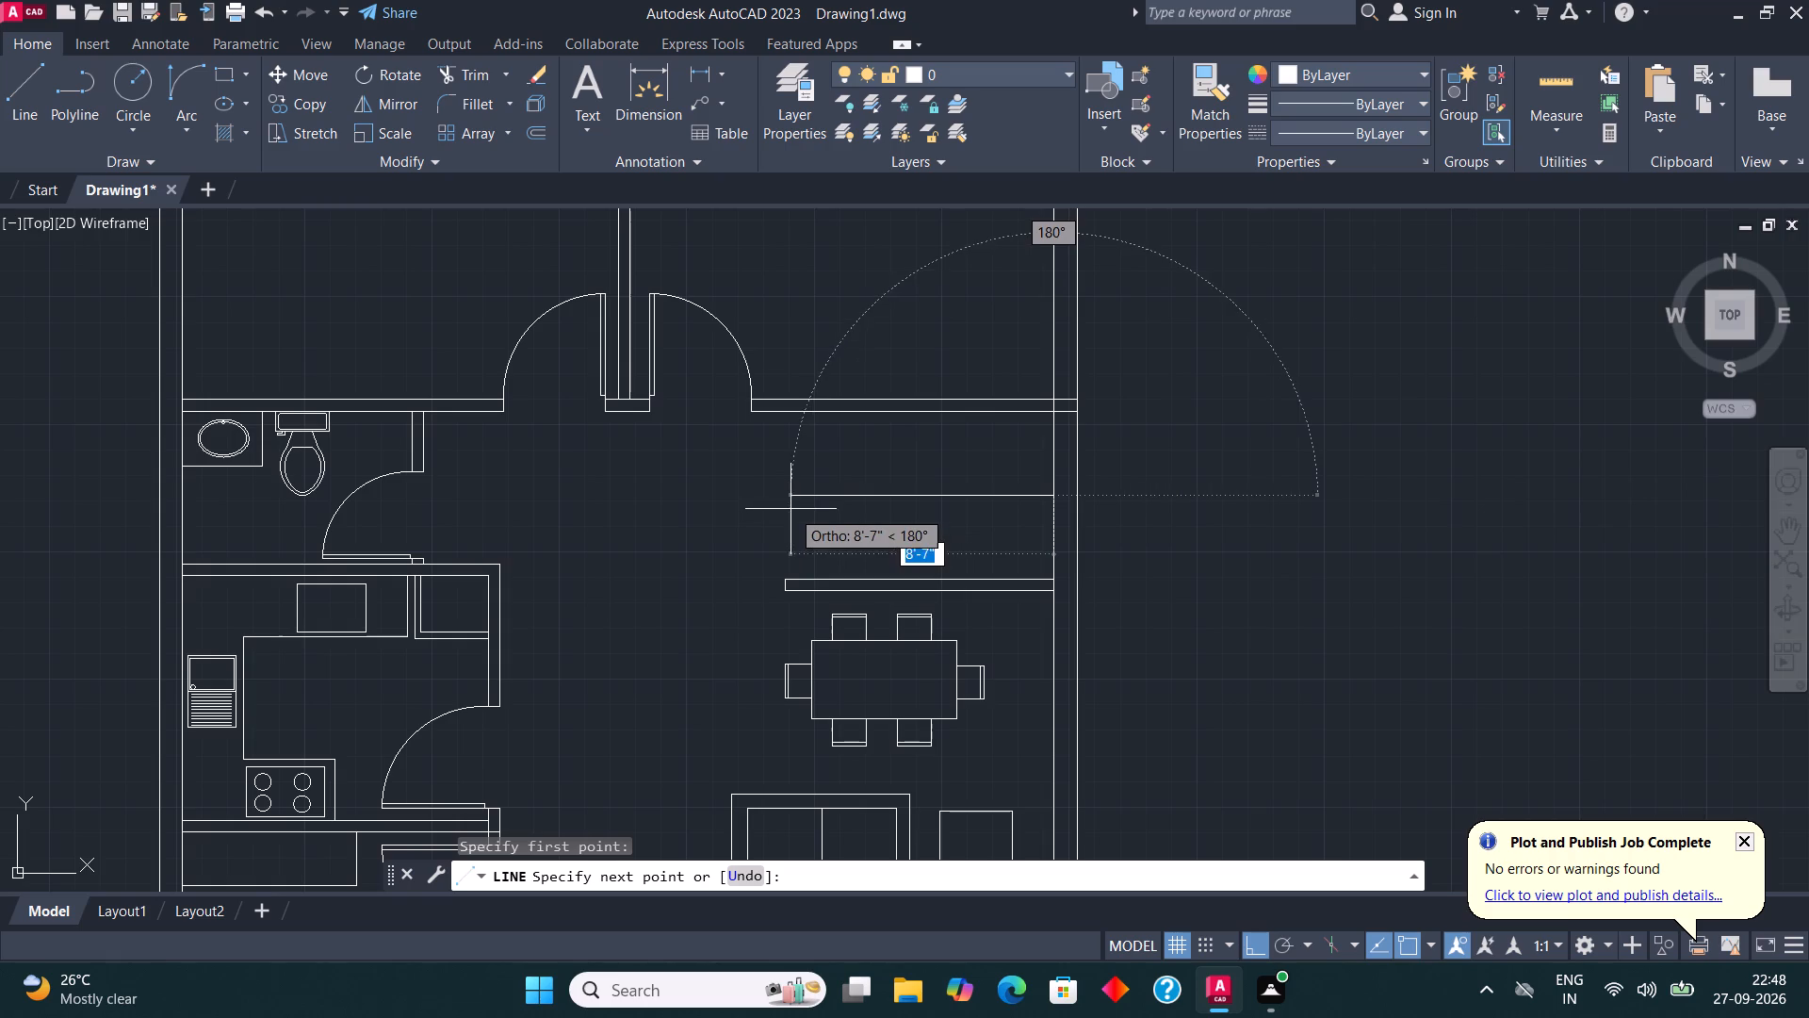
{"action": "left_click", "coordinate": [788, 520]}
{"action": "key", "text": "Escape"}
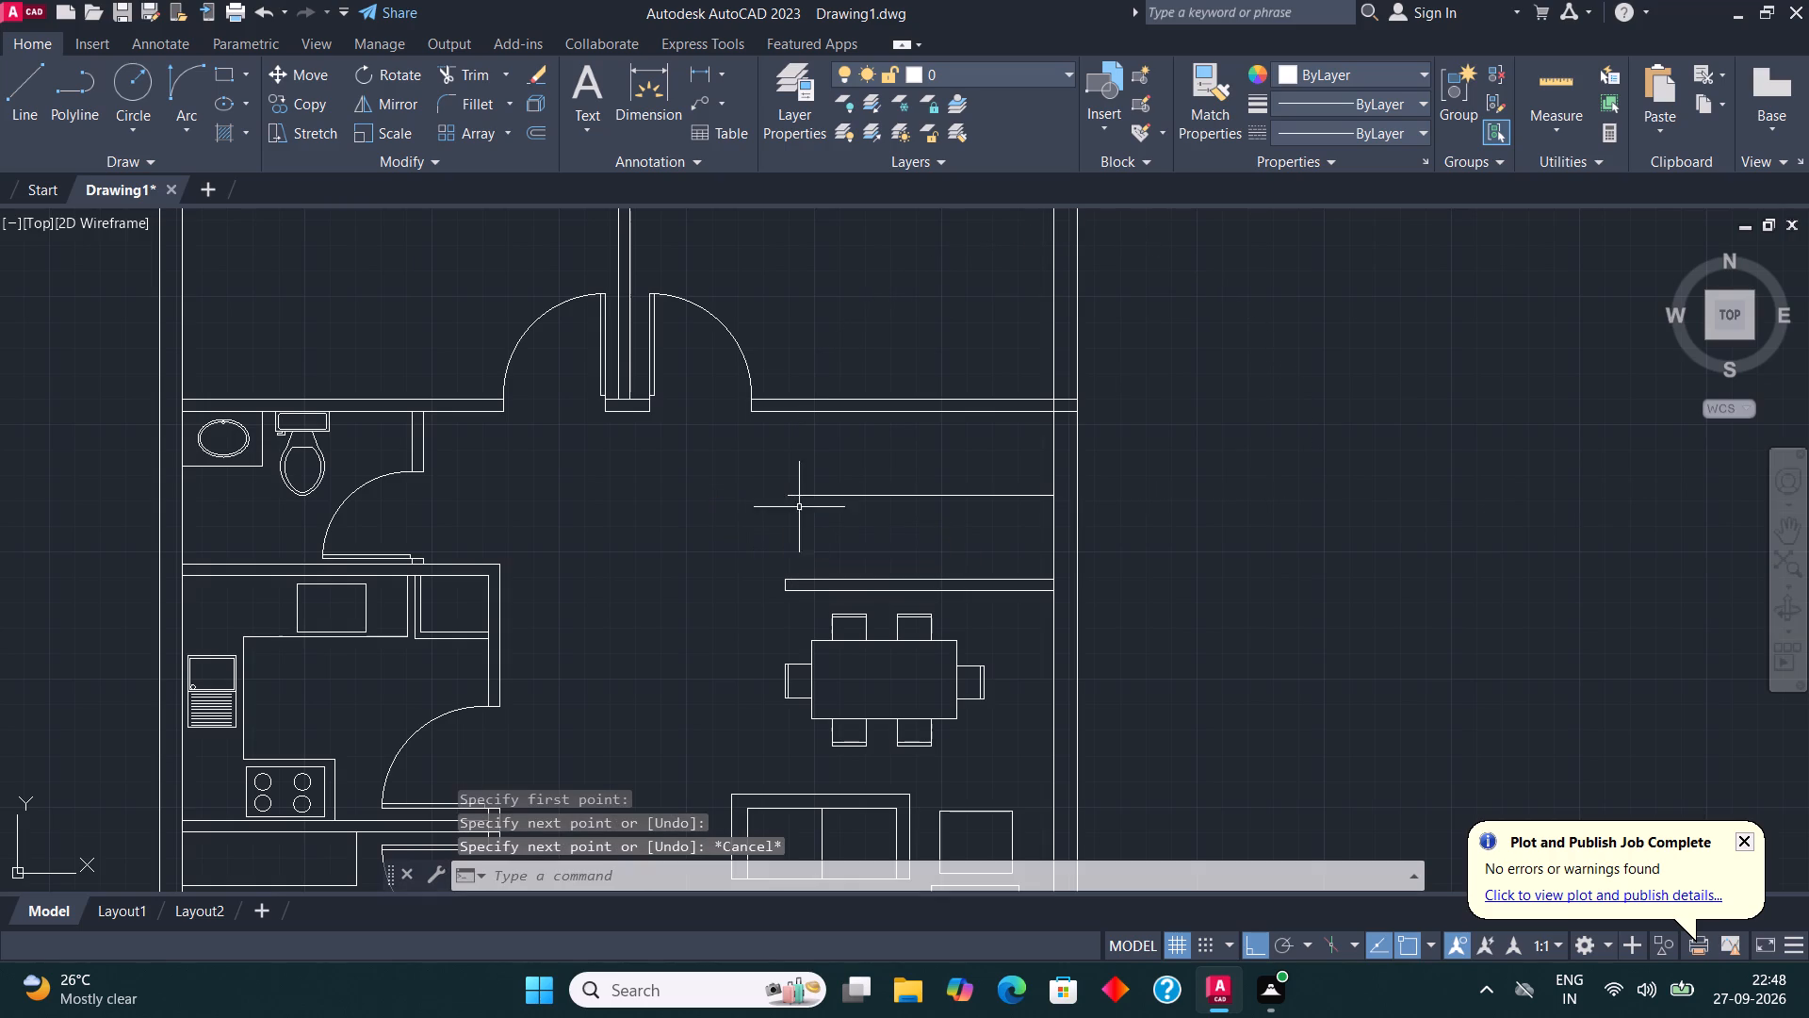
Offset the new horizontal line by 1" to both sides.
{"action": "left_click", "coordinate": [814, 492]}
{"action": "left_click", "coordinate": [811, 504]}
{"action": "left_click", "coordinate": [546, 129]}
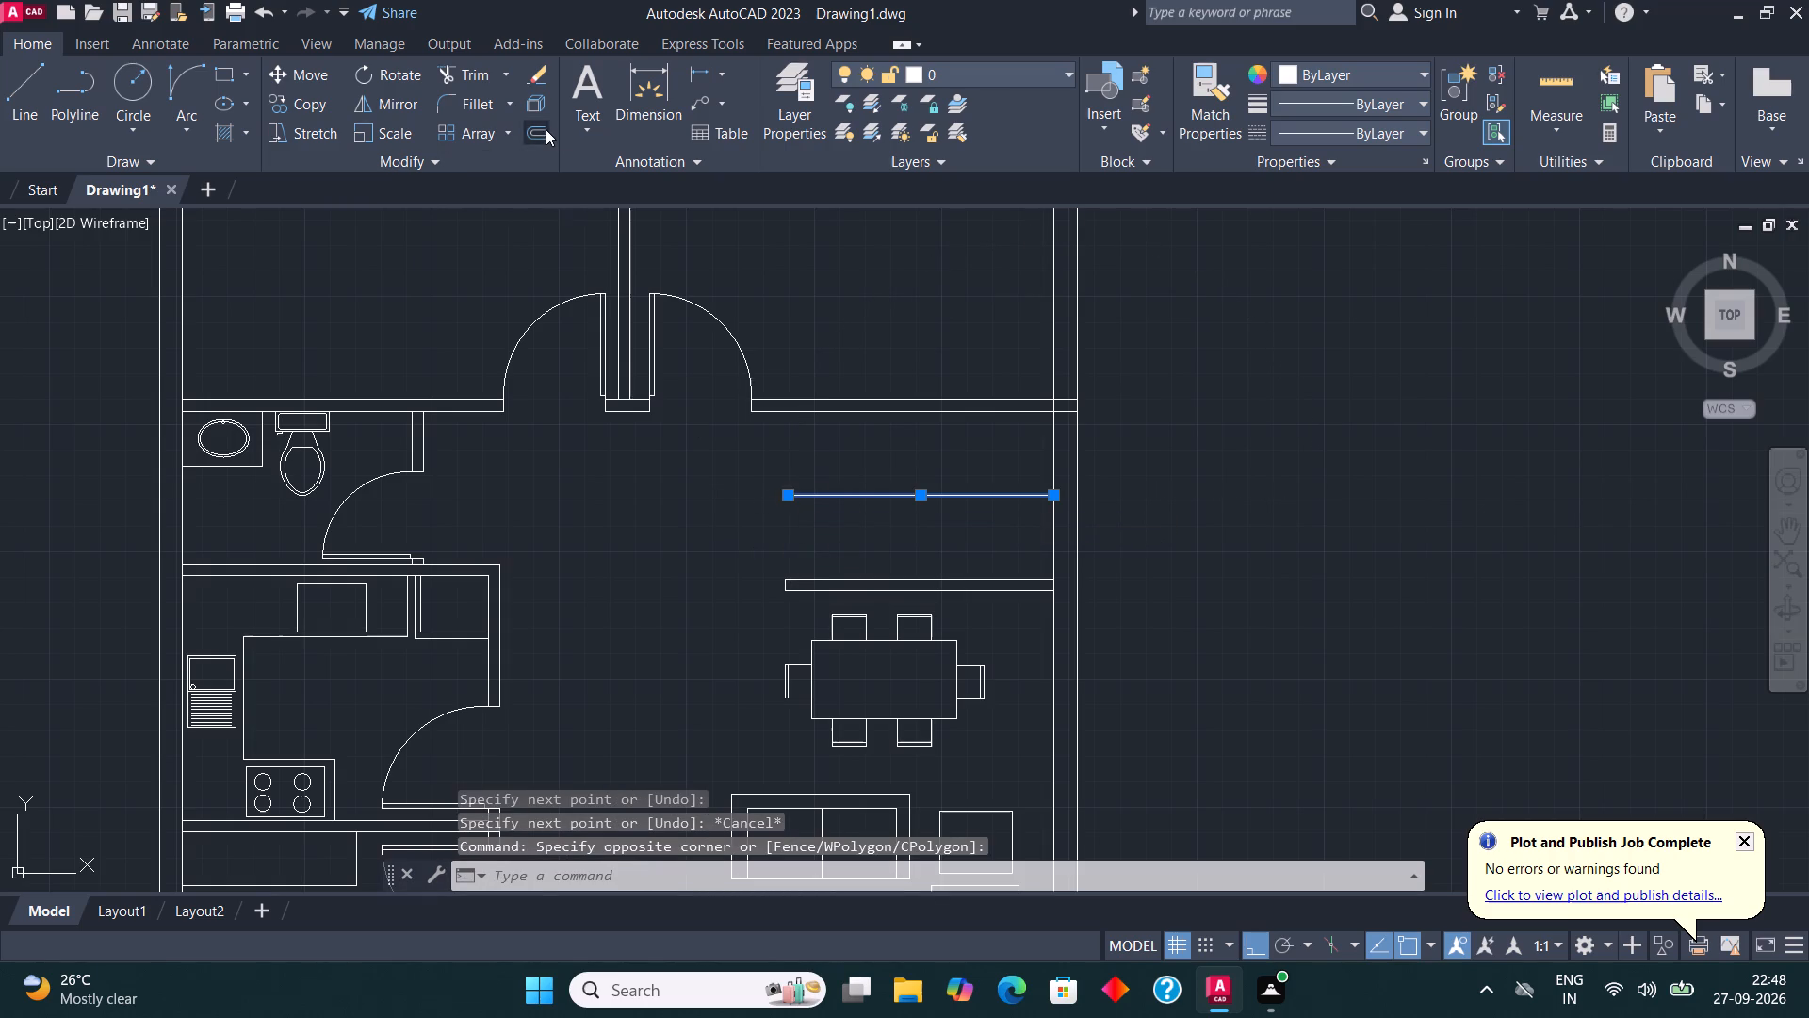
{"action": "left_click", "coordinate": [889, 493]}
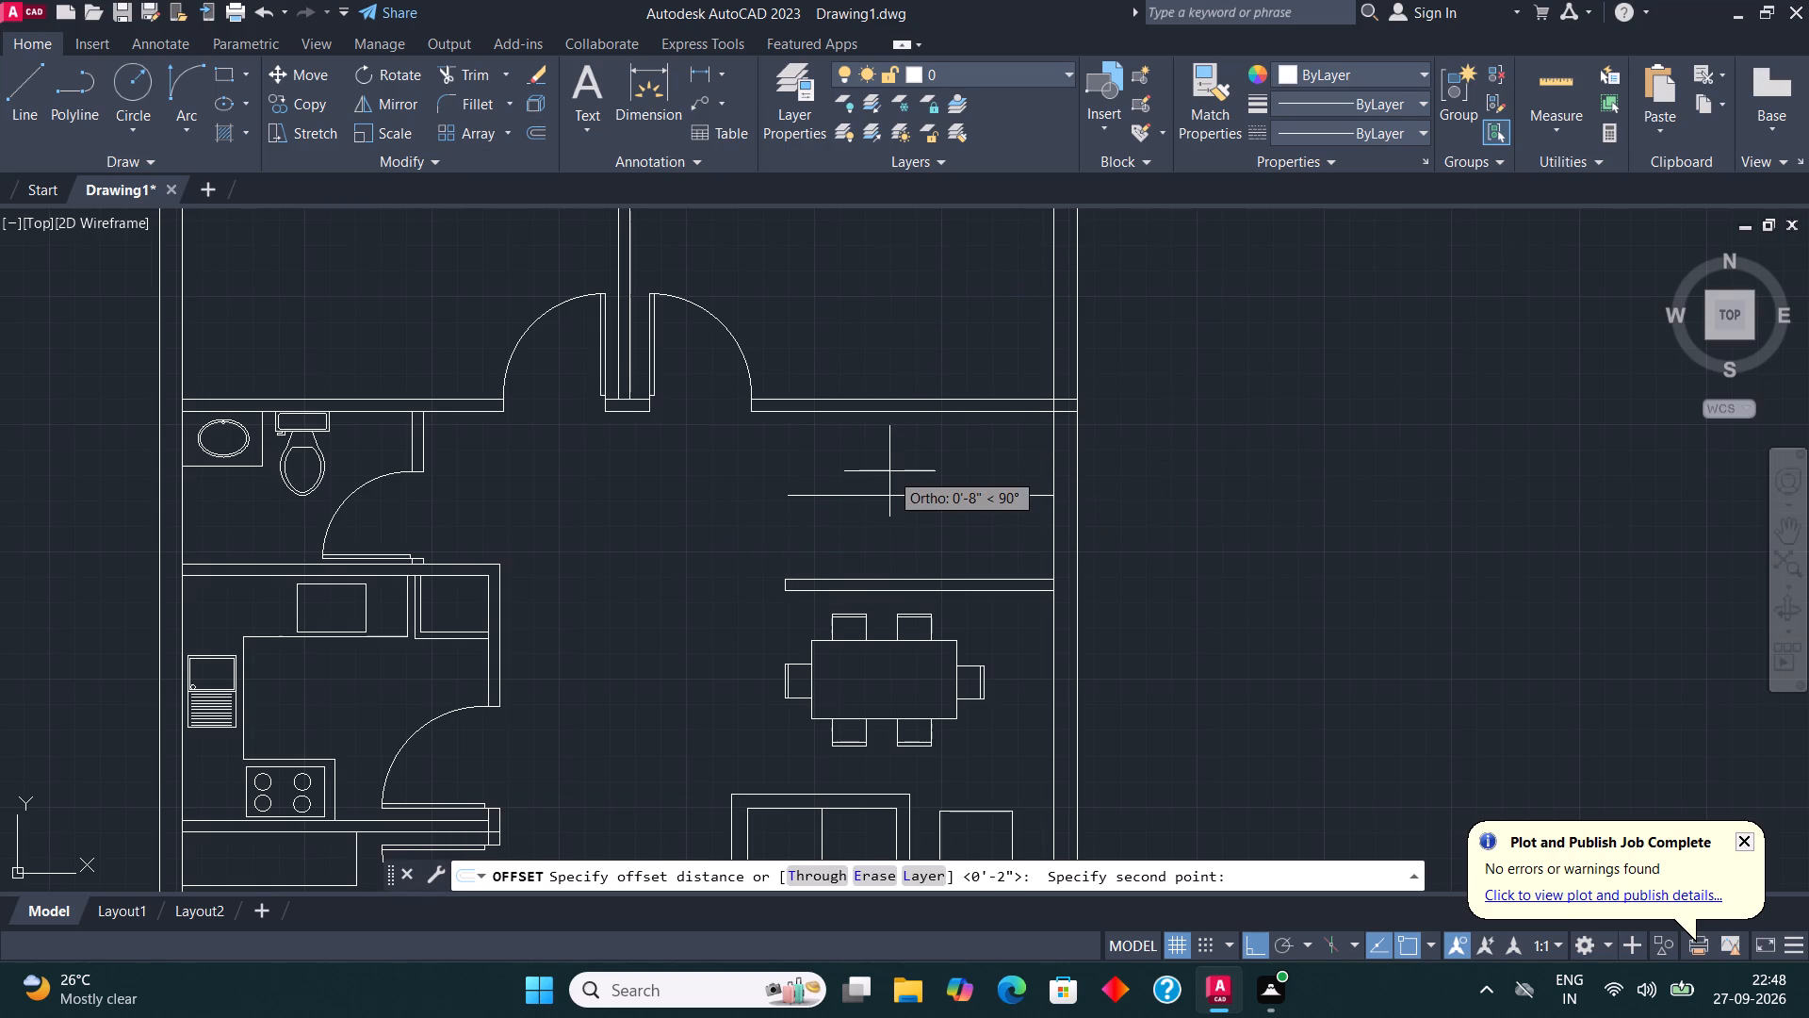
{"action": "type", "text": "1\""}
{"action": "key", "text": "Return"}
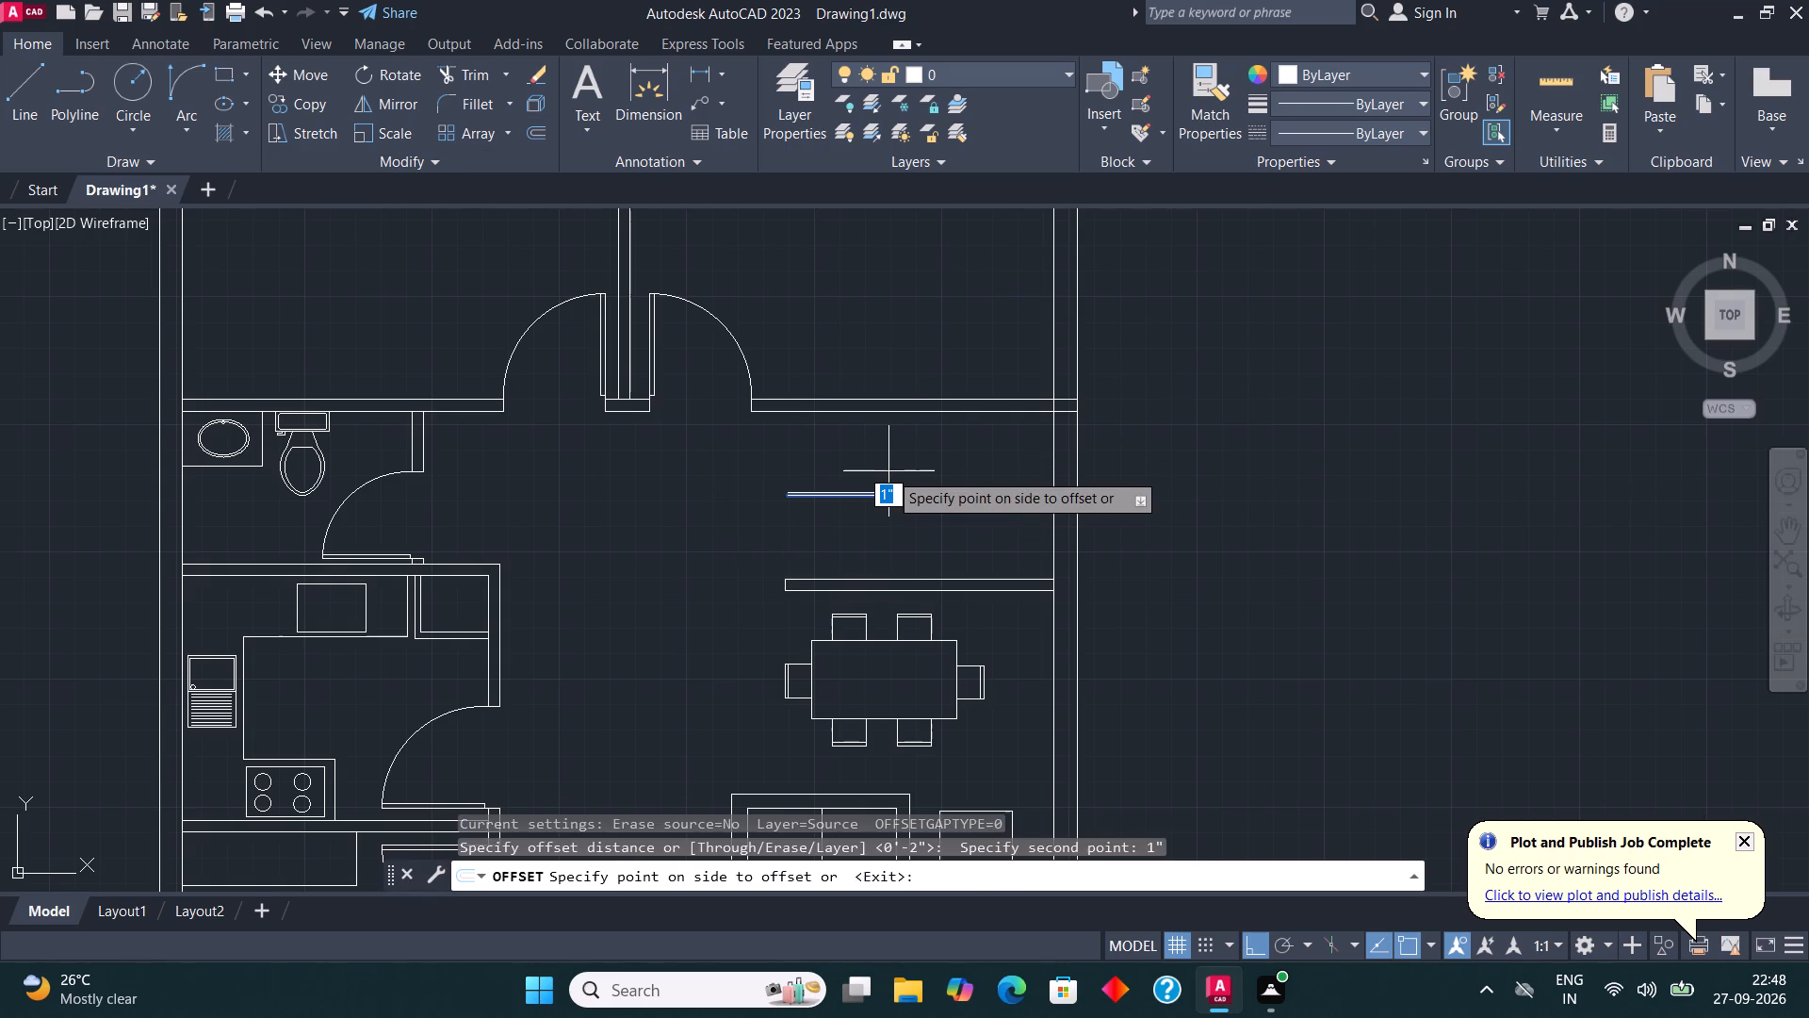
{"action": "left_click", "coordinate": [888, 471]}
{"action": "left_click", "coordinate": [886, 496]}
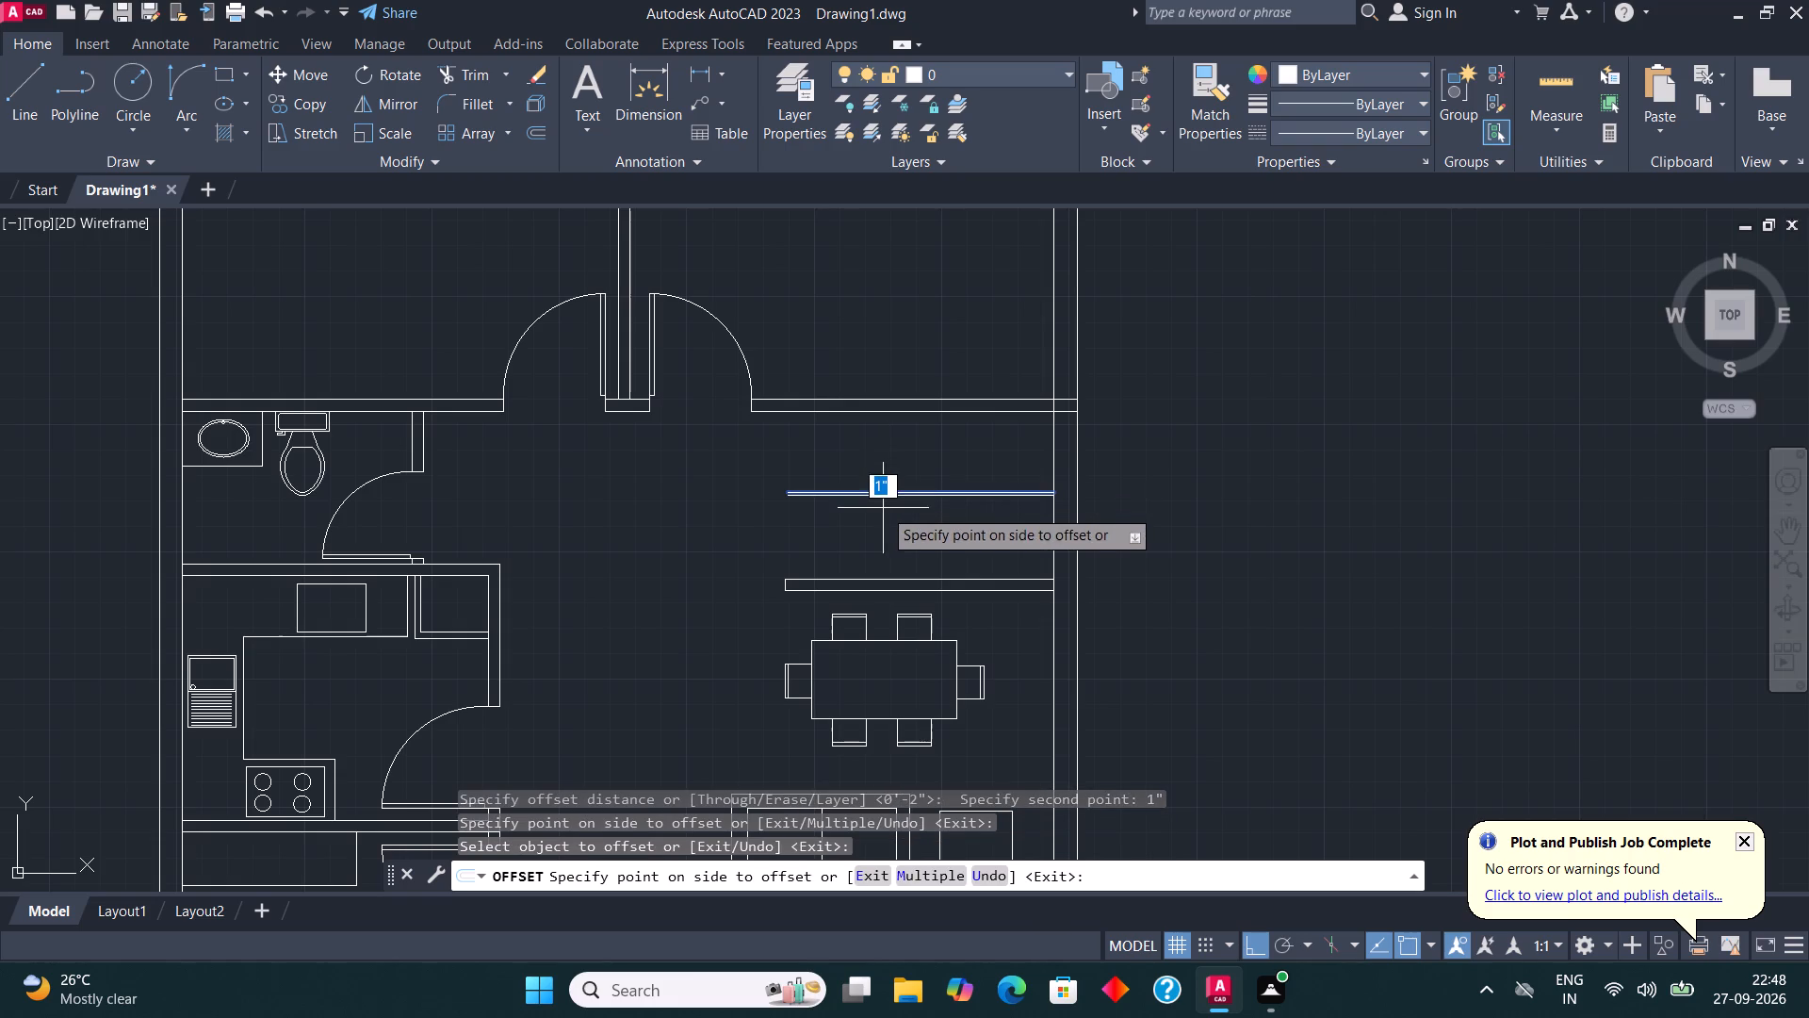
{"action": "left_click", "coordinate": [879, 523]}
{"action": "scroll", "coordinate": [890, 512], "scroll_direction": "up", "scroll_amount": 2}
{"action": "left_click", "coordinate": [883, 471]}
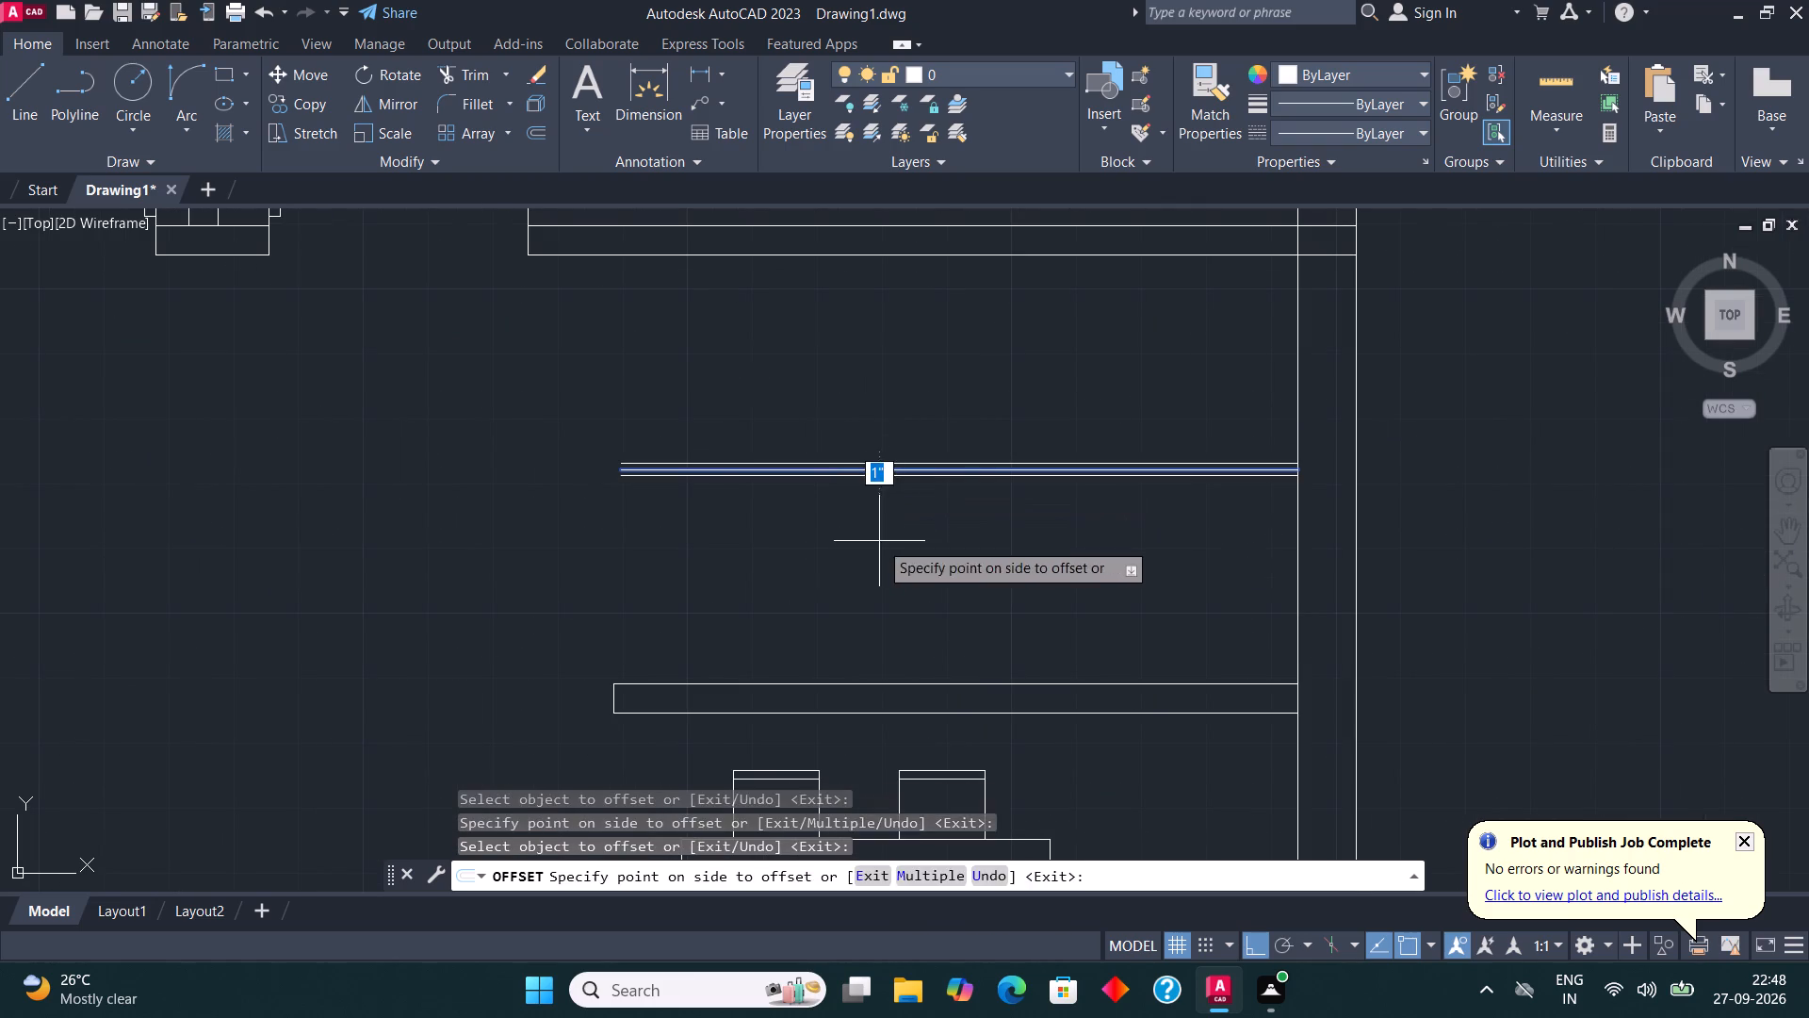
{"action": "left_click", "coordinate": [879, 541]}
{"action": "key", "text": "Escape"}
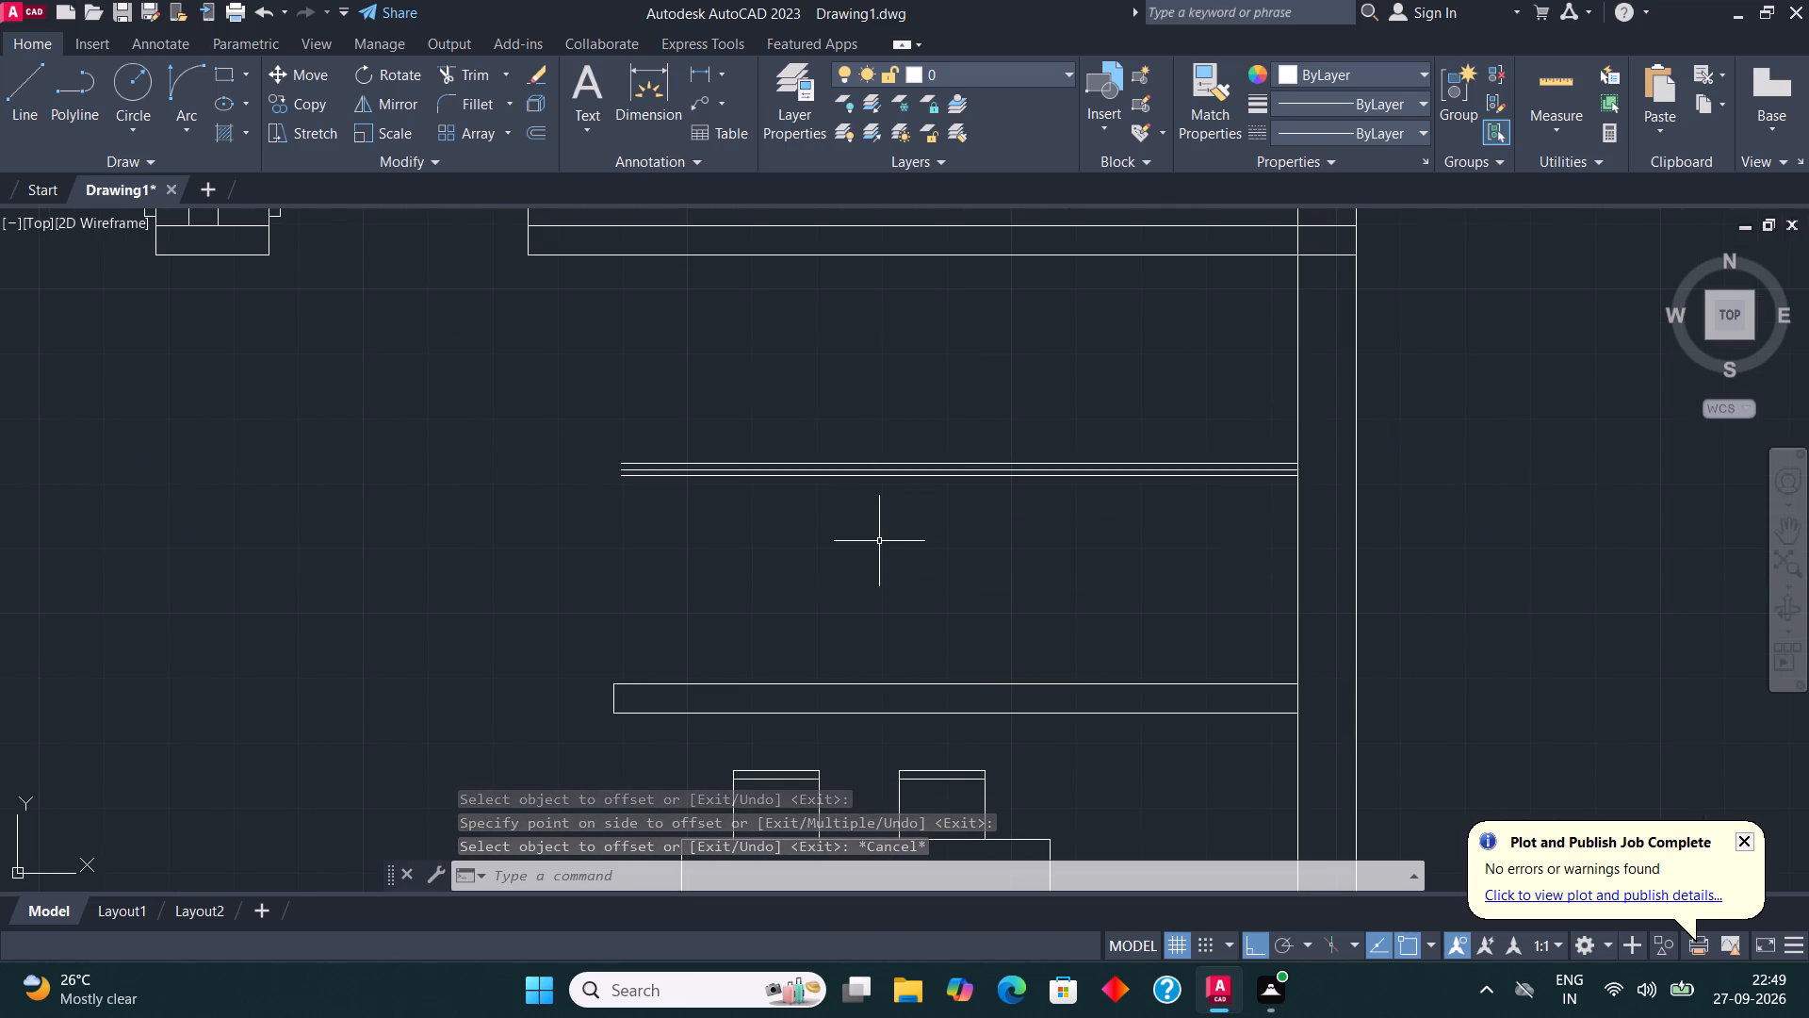
Delete the overlapping centre lines between the two outer offset lines.
{"action": "left_click", "coordinate": [874, 470]}
{"action": "key", "text": "Delete"}
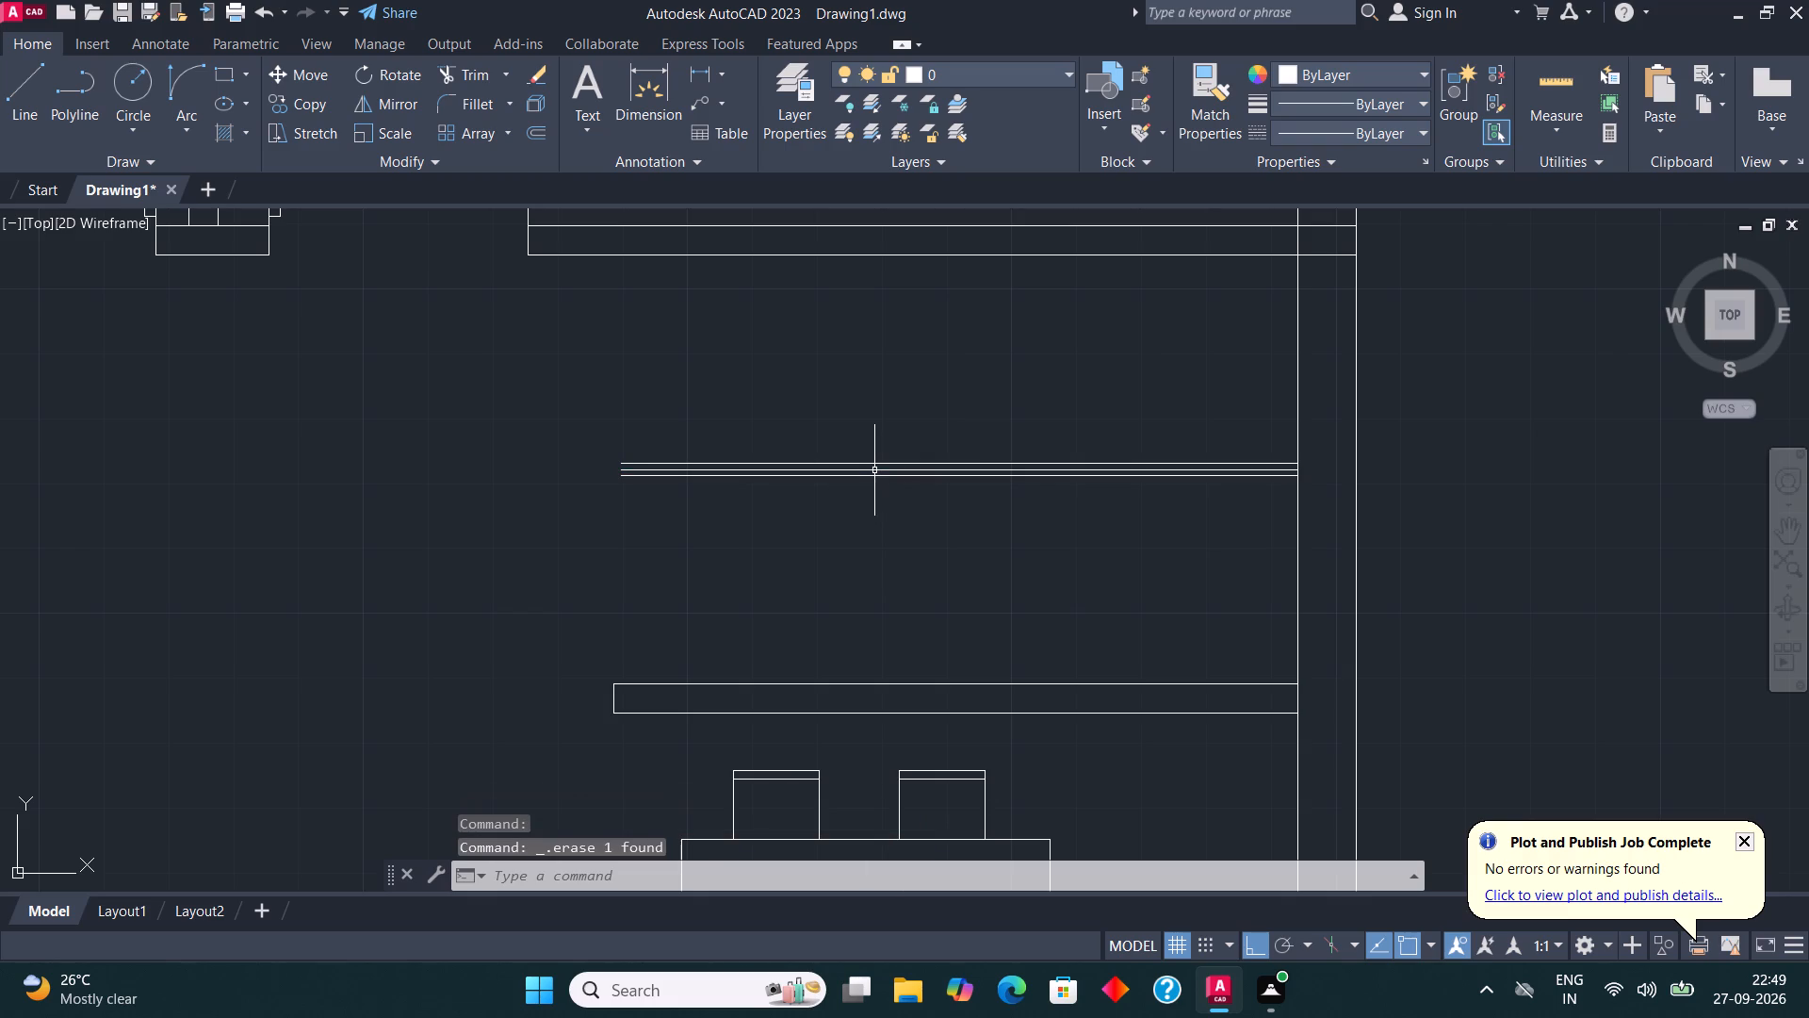
{"action": "left_click", "coordinate": [874, 470]}
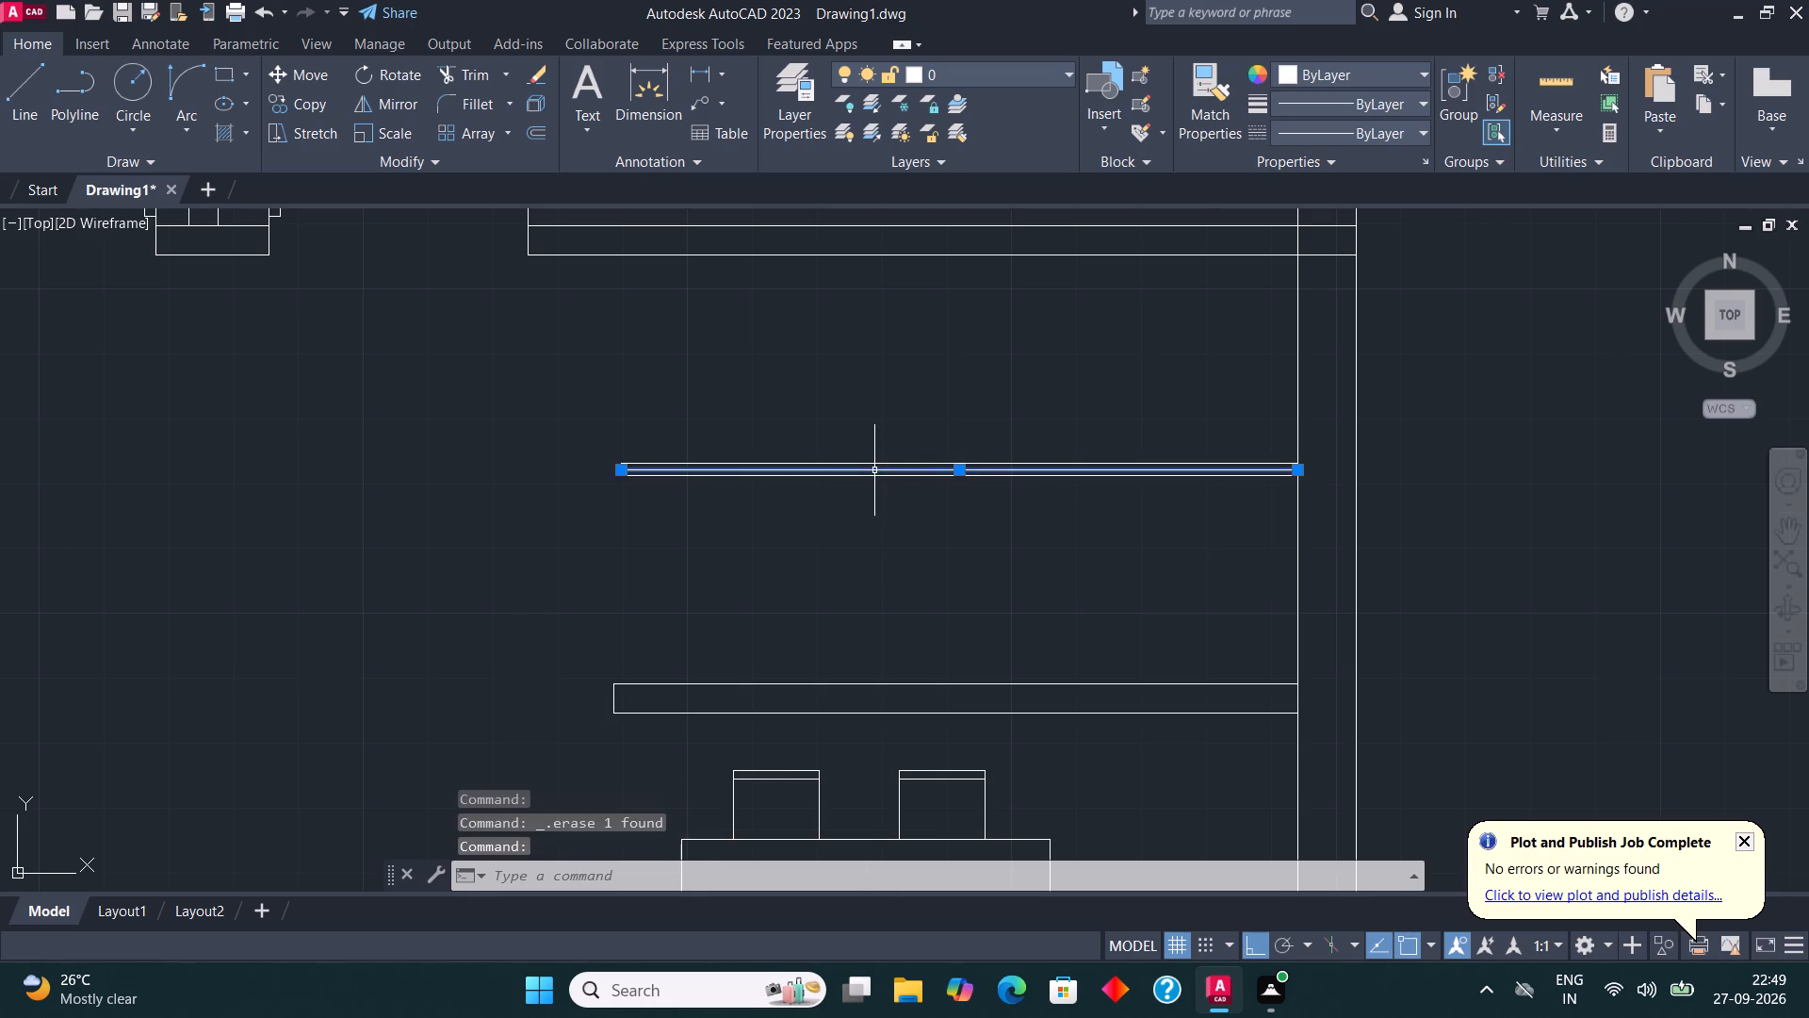
{"action": "key", "text": "Delete"}
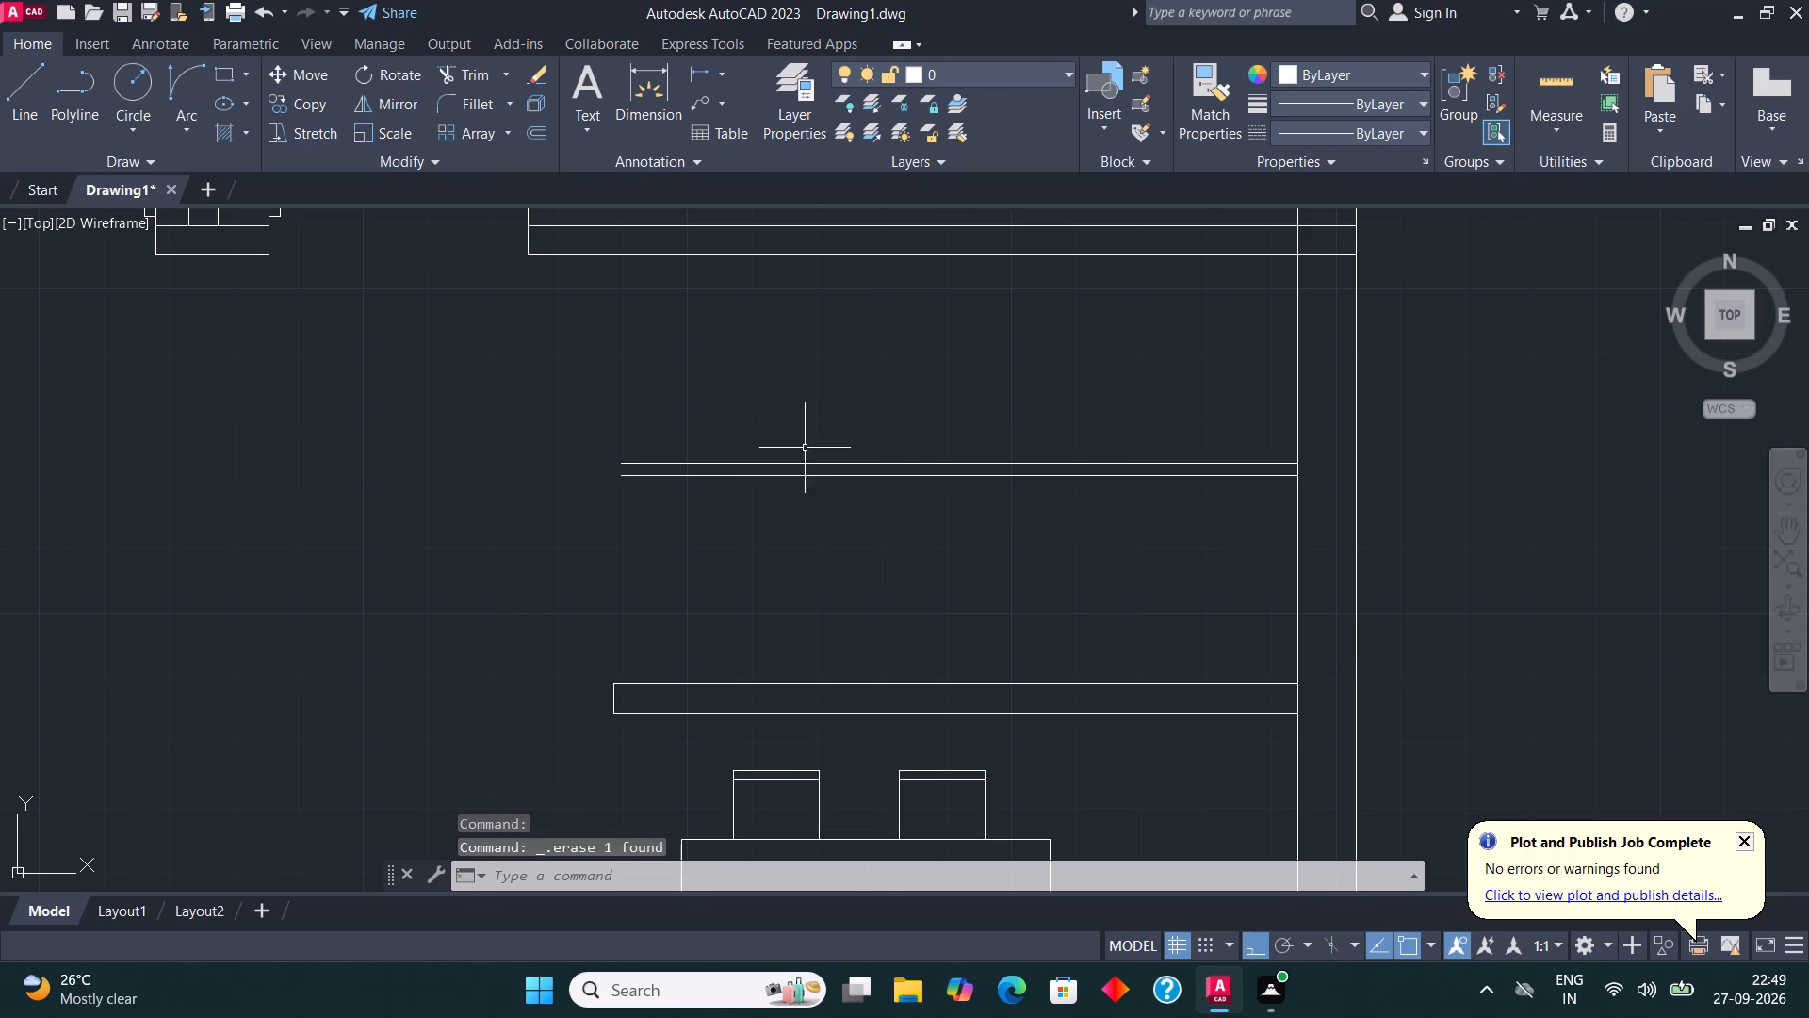
Offset the outer wall's inner face line repeatedly at 8" spacing, making thirteen stair tread lines up to the centre lines' free end.
{"action": "left_click", "coordinate": [1297, 561]}
{"action": "scroll", "coordinate": [1174, 610], "scroll_direction": "down", "scroll_amount": 3}
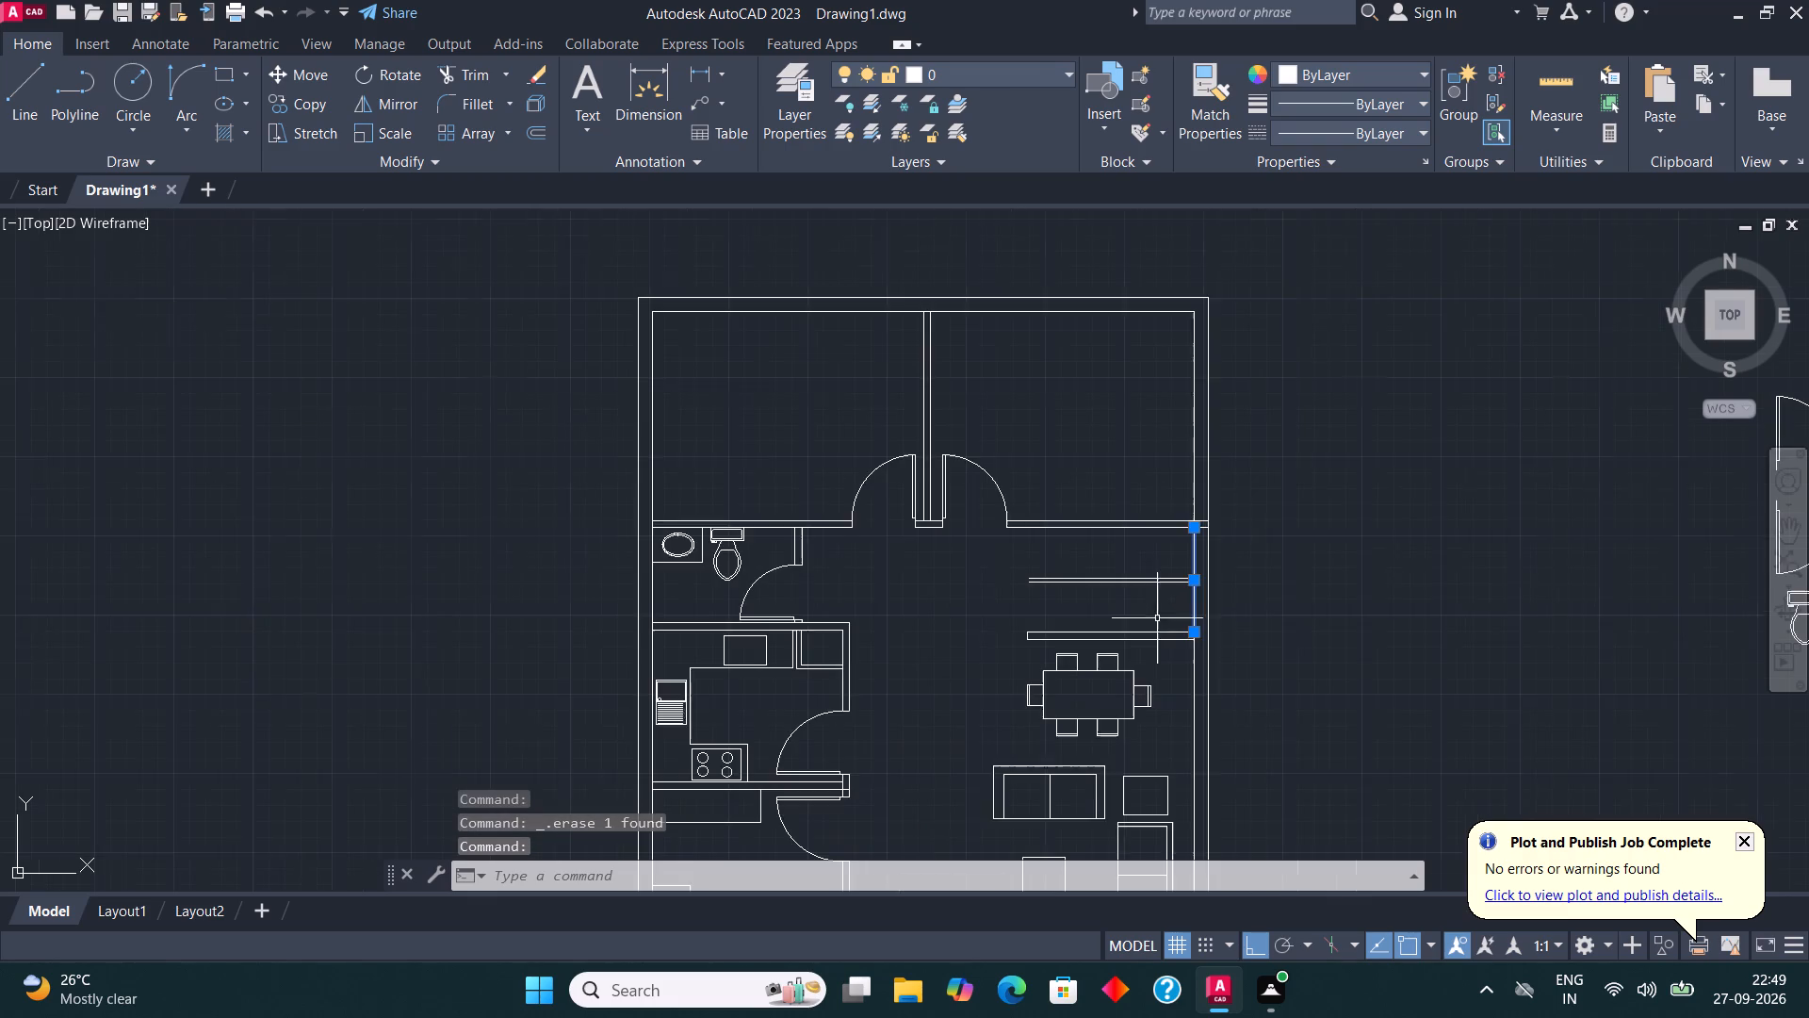
{"action": "scroll", "coordinate": [1386, 583], "scroll_direction": "up", "scroll_amount": 2}
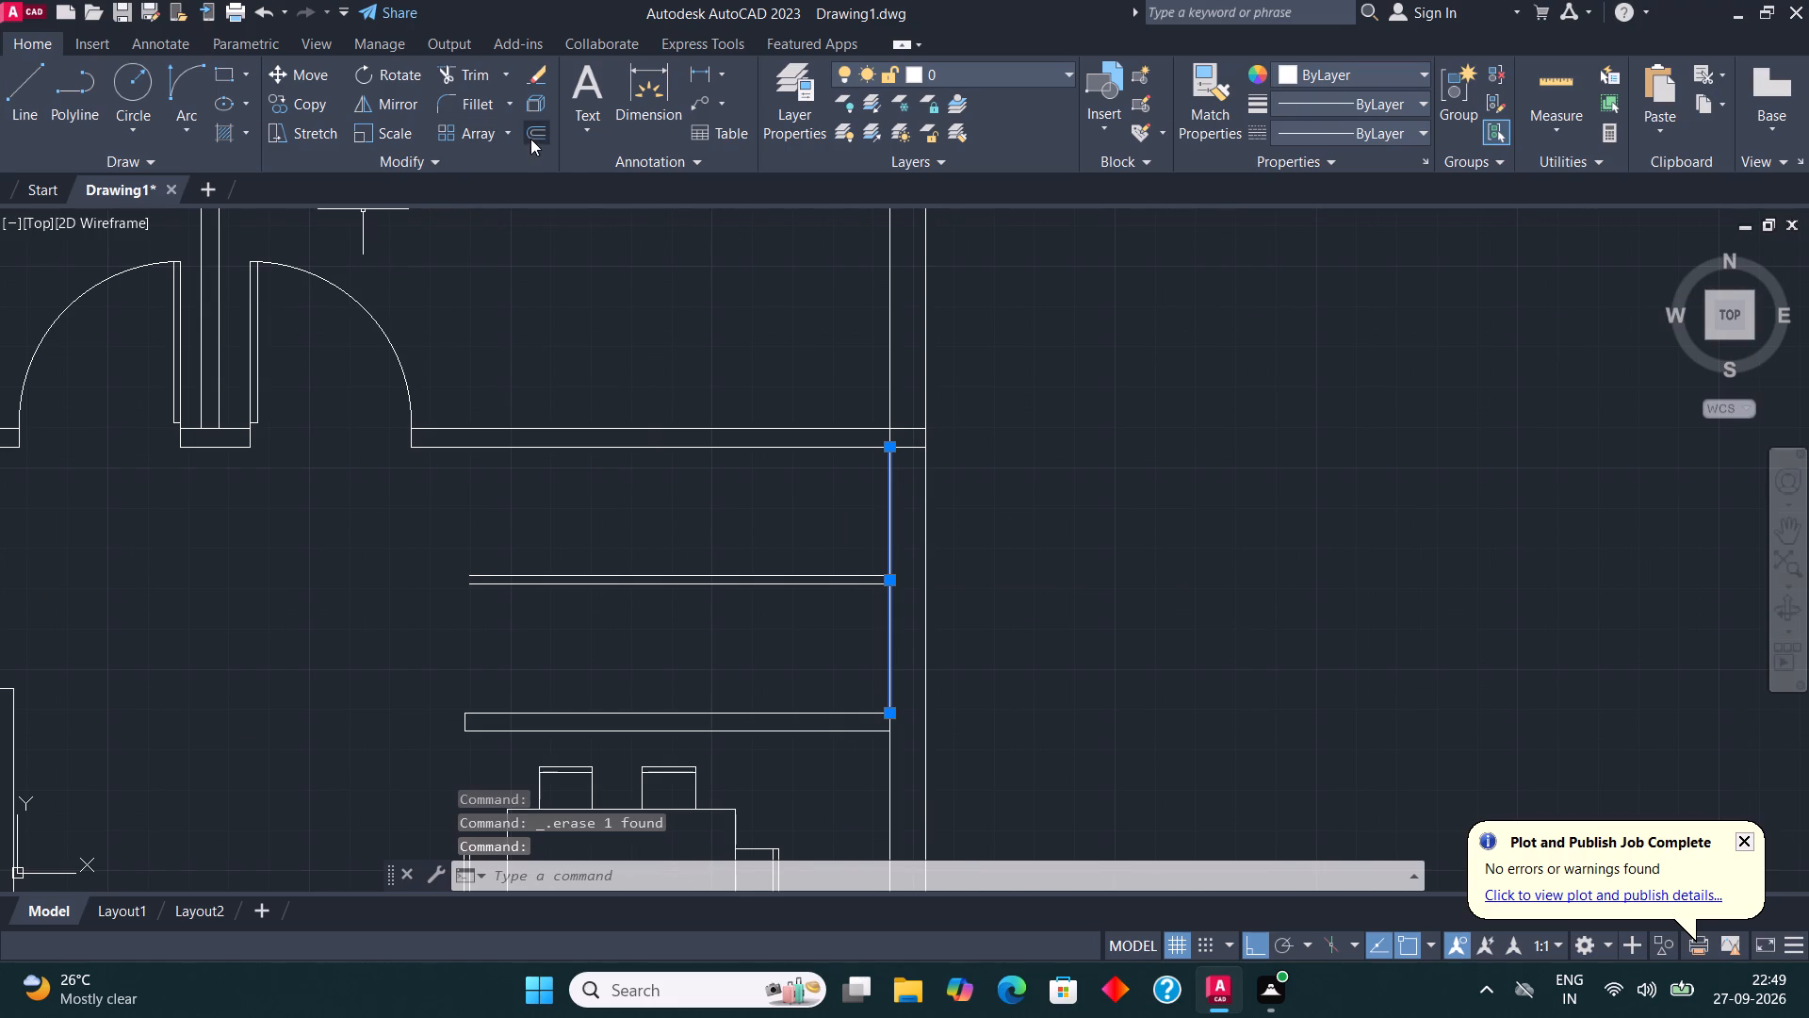
{"action": "left_click", "coordinate": [530, 139]}
{"action": "left_click", "coordinate": [885, 608]}
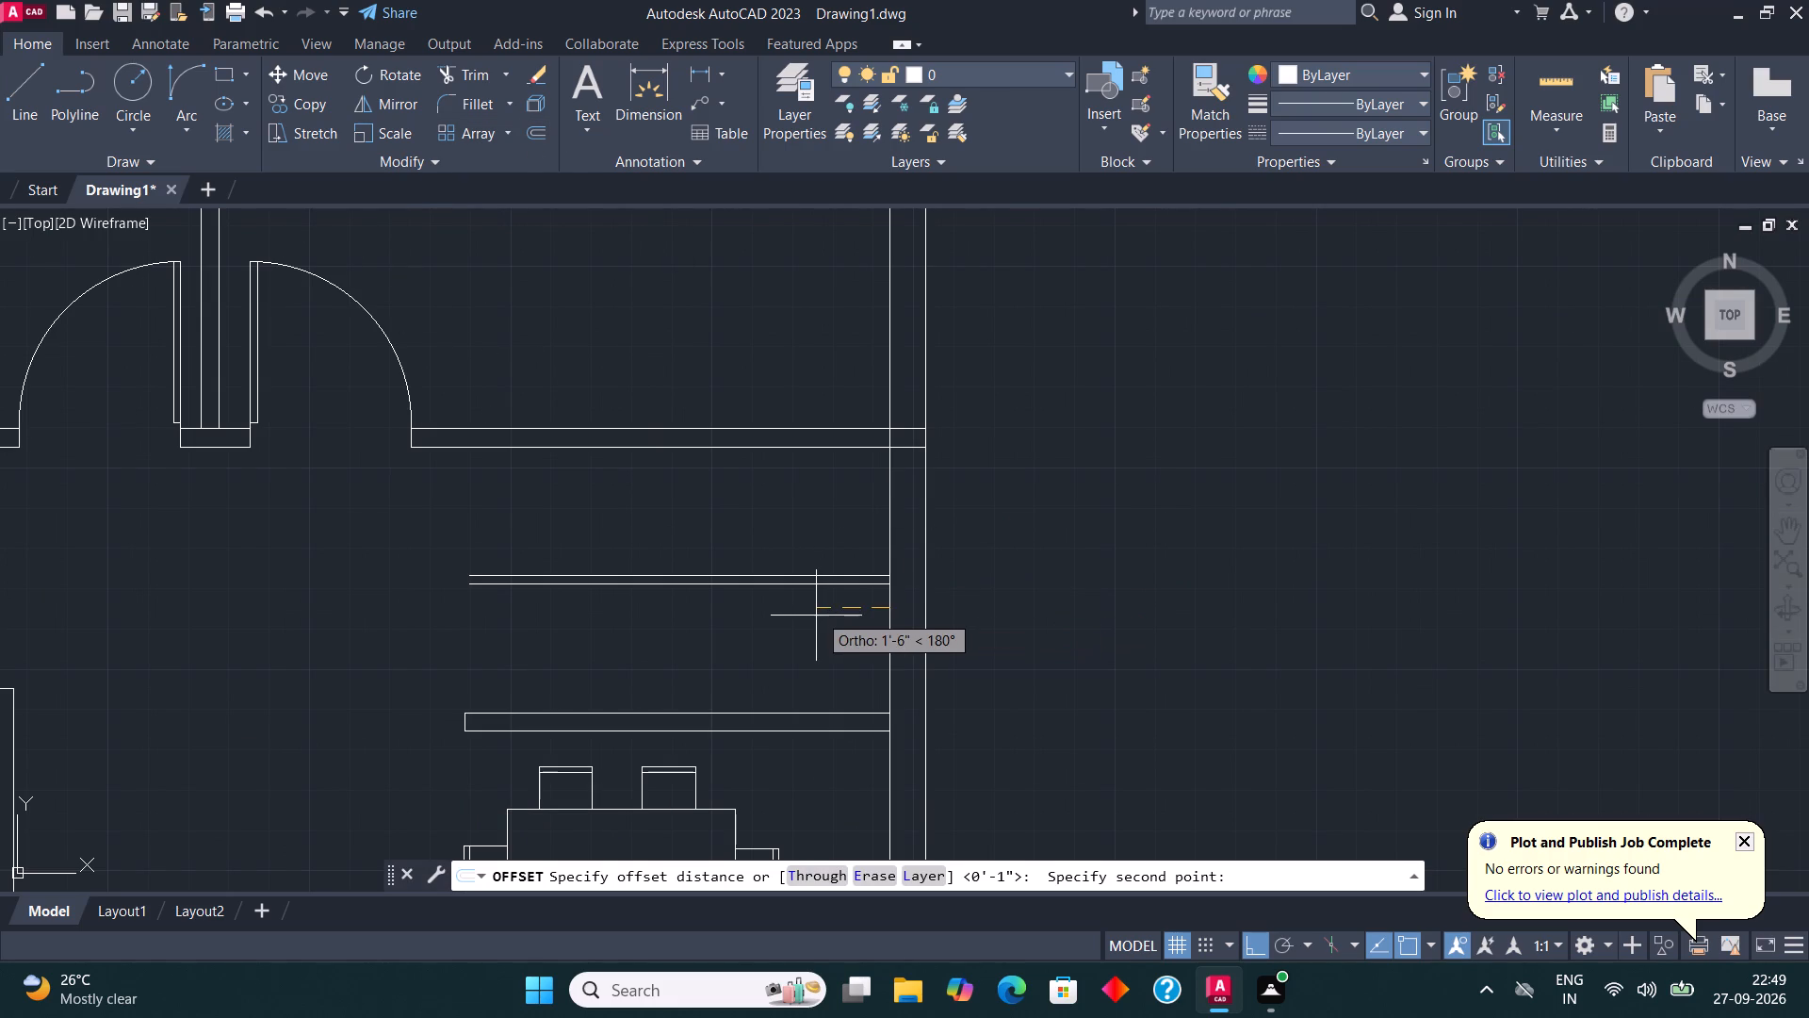
{"action": "type", "text": "8\""}
{"action": "key", "text": "Return"}
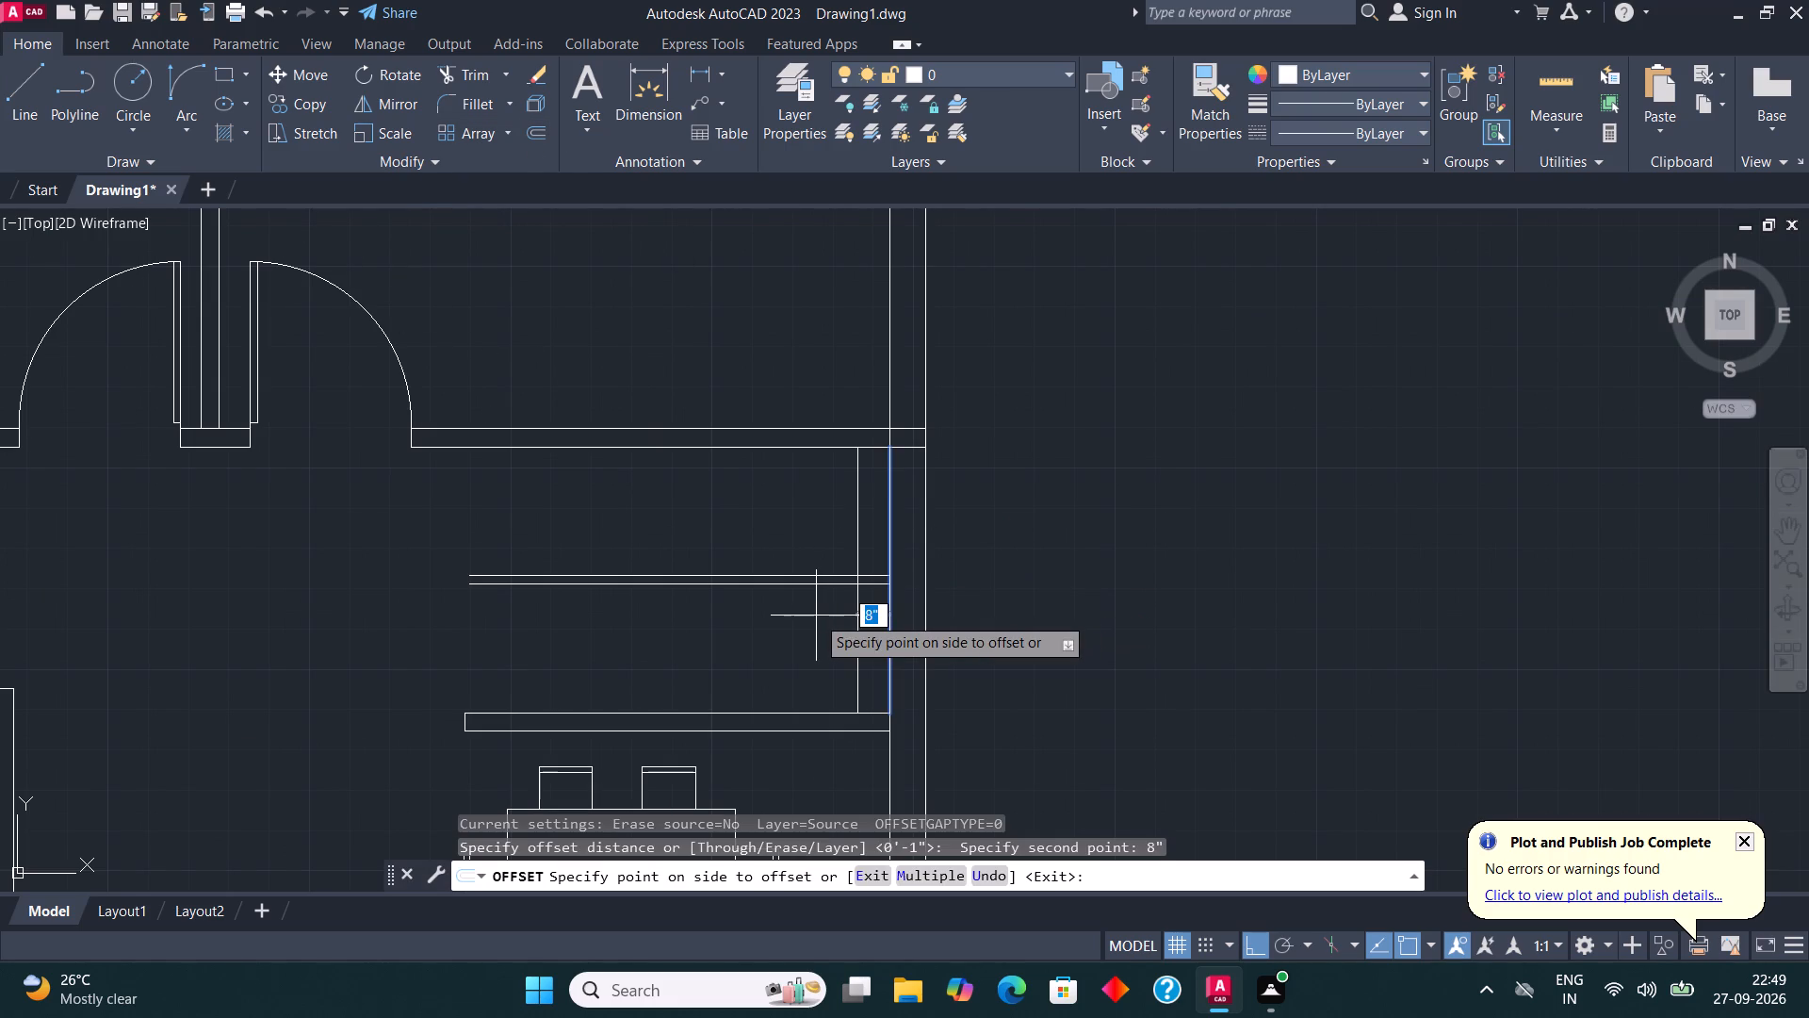
{"action": "left_click", "coordinate": [816, 616]}
{"action": "left_click", "coordinate": [858, 632]}
{"action": "left_click", "coordinate": [721, 642]}
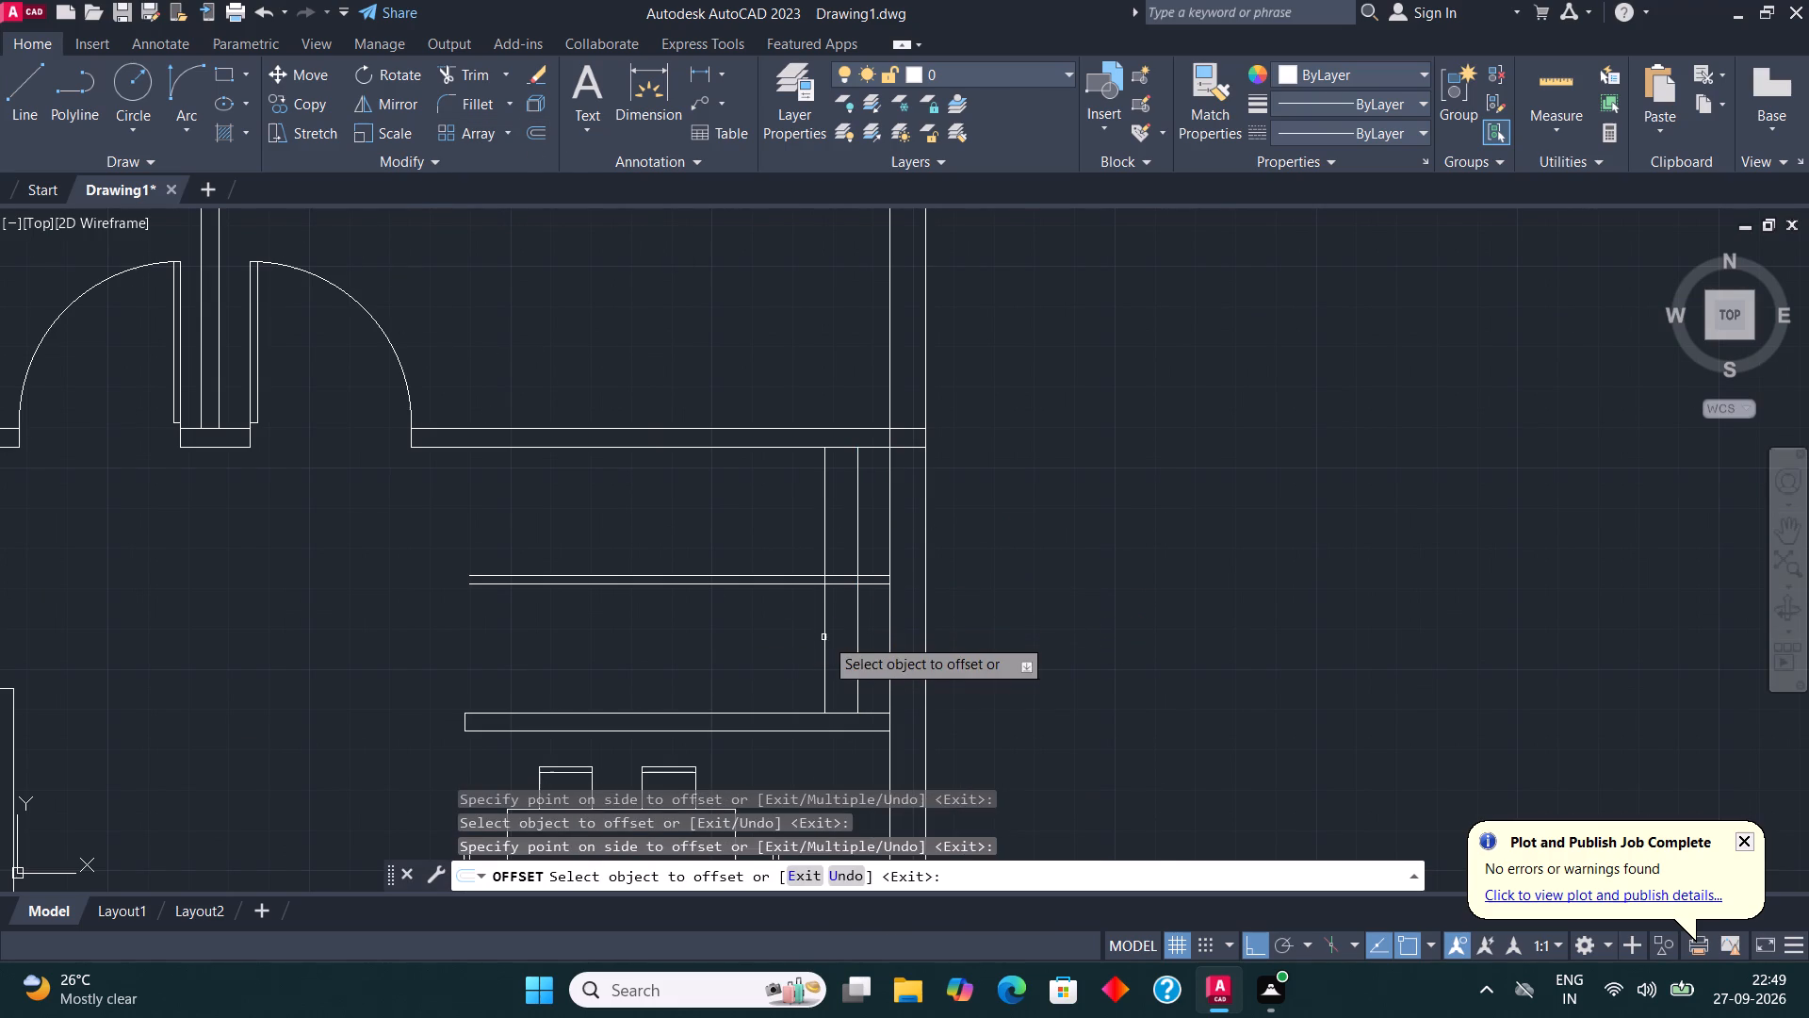
{"action": "left_click", "coordinate": [825, 635]}
{"action": "left_click", "coordinate": [699, 647]}
{"action": "left_click", "coordinate": [791, 649]}
{"action": "left_click", "coordinate": [679, 632]}
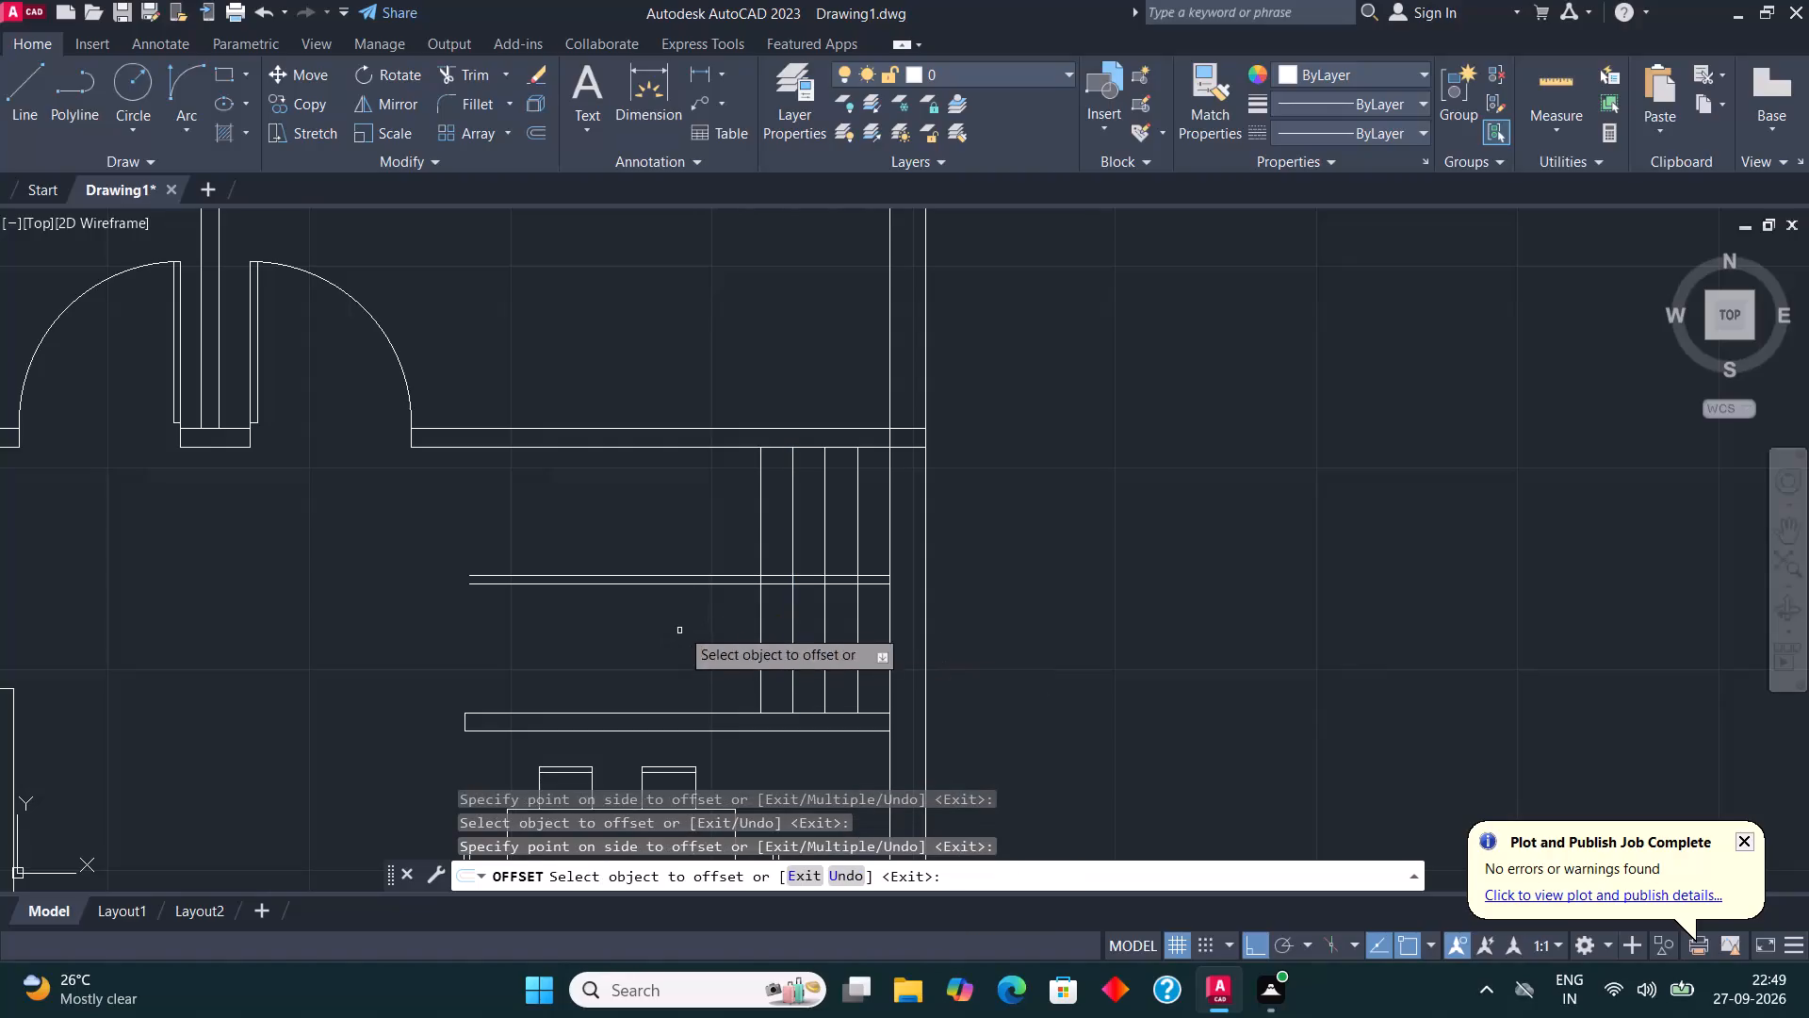
{"action": "left_click", "coordinate": [758, 634]}
{"action": "left_click", "coordinate": [651, 632]}
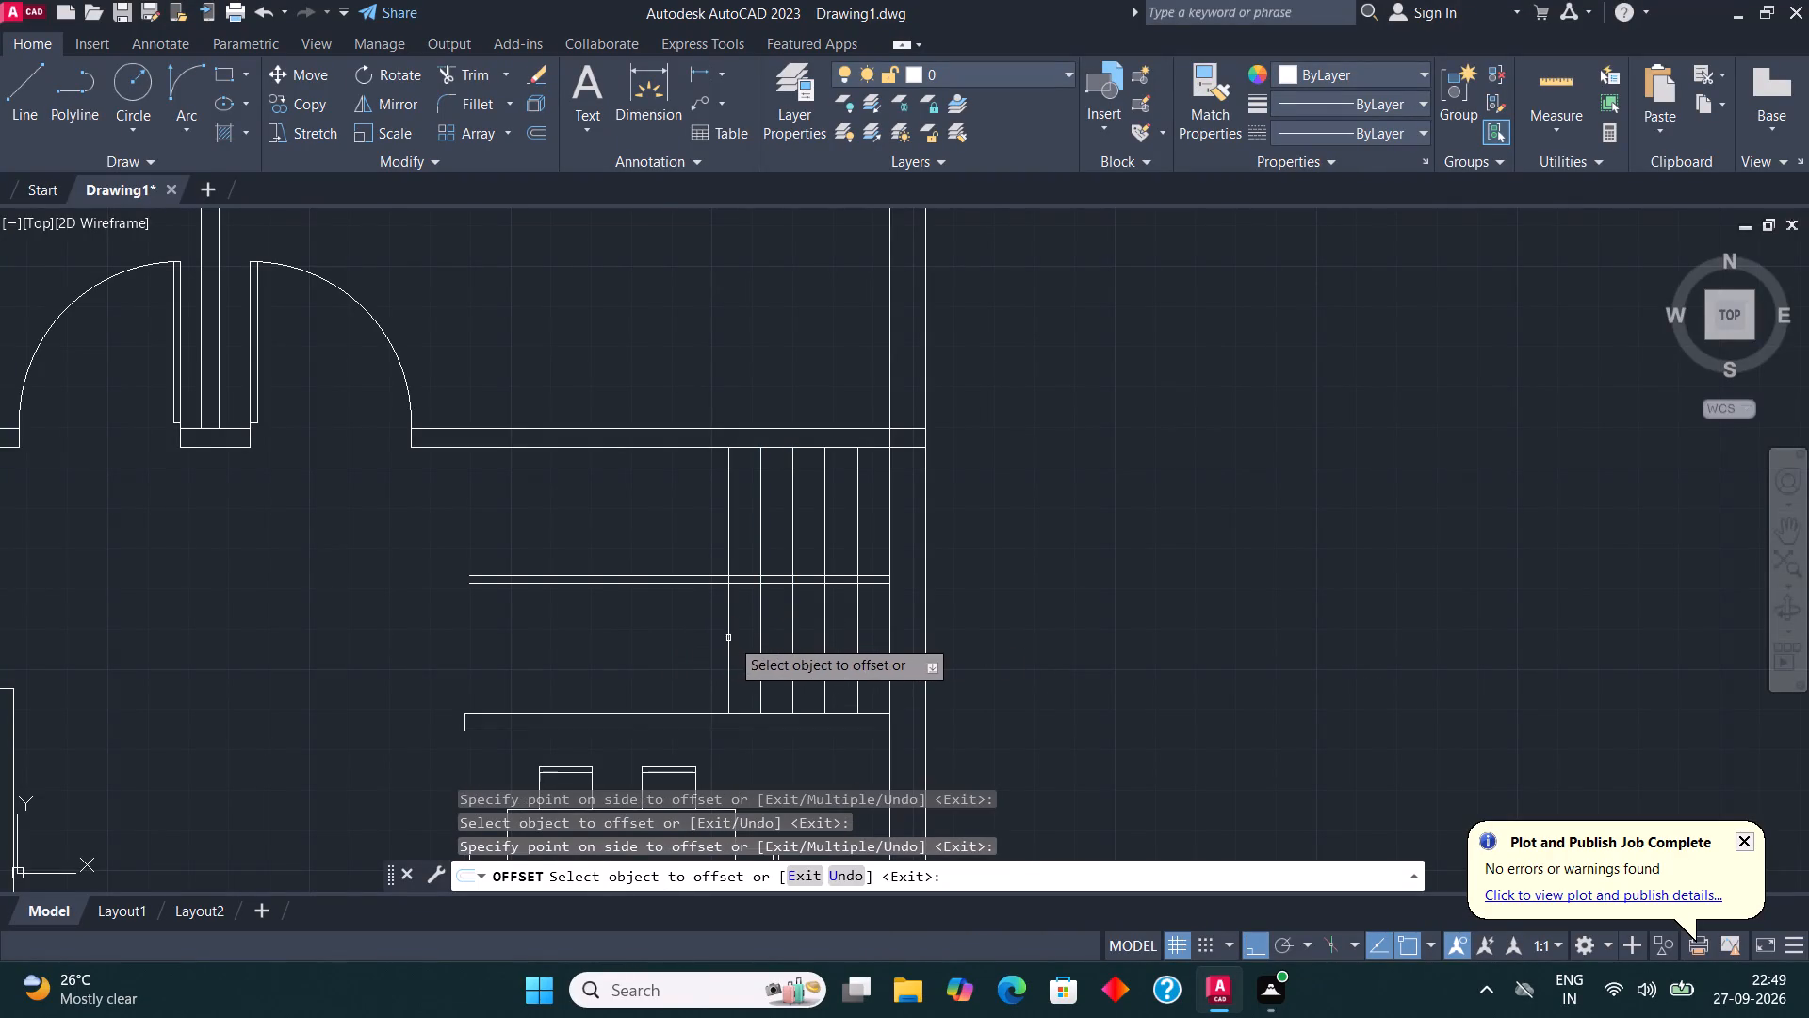
{"action": "left_click", "coordinate": [730, 638]}
{"action": "left_click", "coordinate": [601, 648]}
{"action": "left_click", "coordinate": [696, 630]}
{"action": "left_click", "coordinate": [565, 632]}
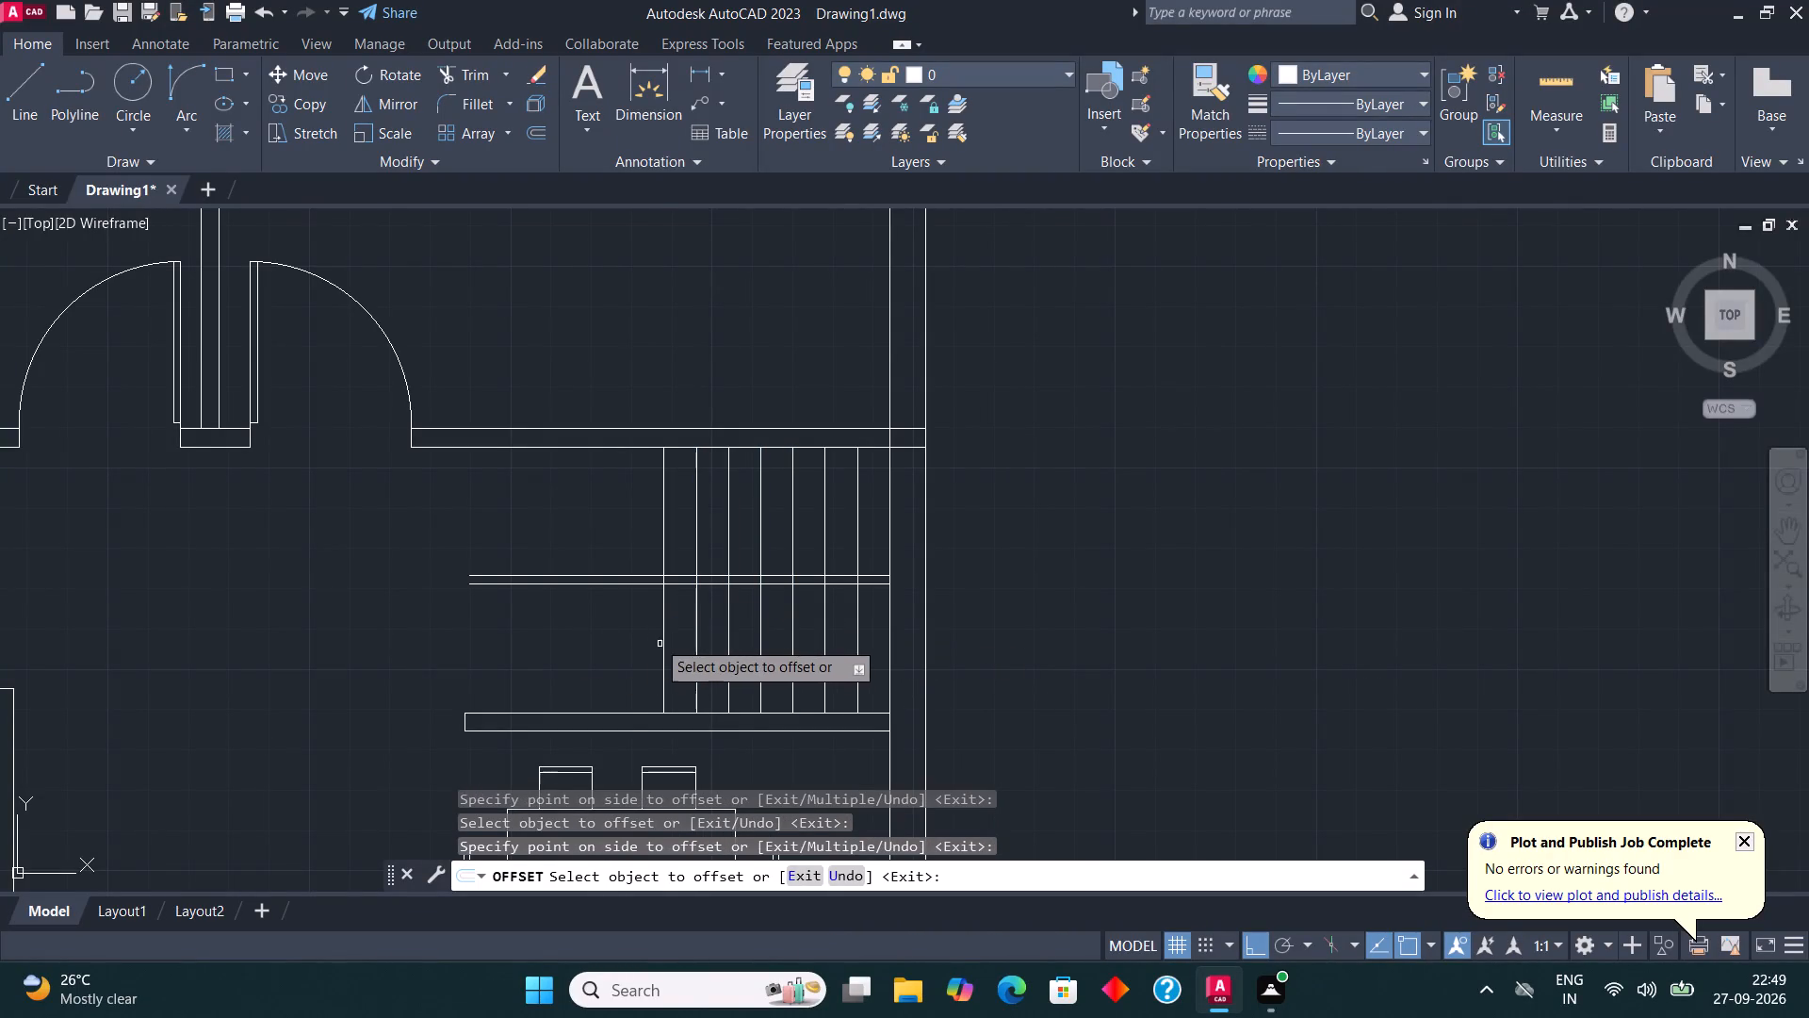
{"action": "left_click", "coordinate": [665, 648]}
{"action": "left_click", "coordinate": [574, 651]}
{"action": "left_click", "coordinate": [630, 636]}
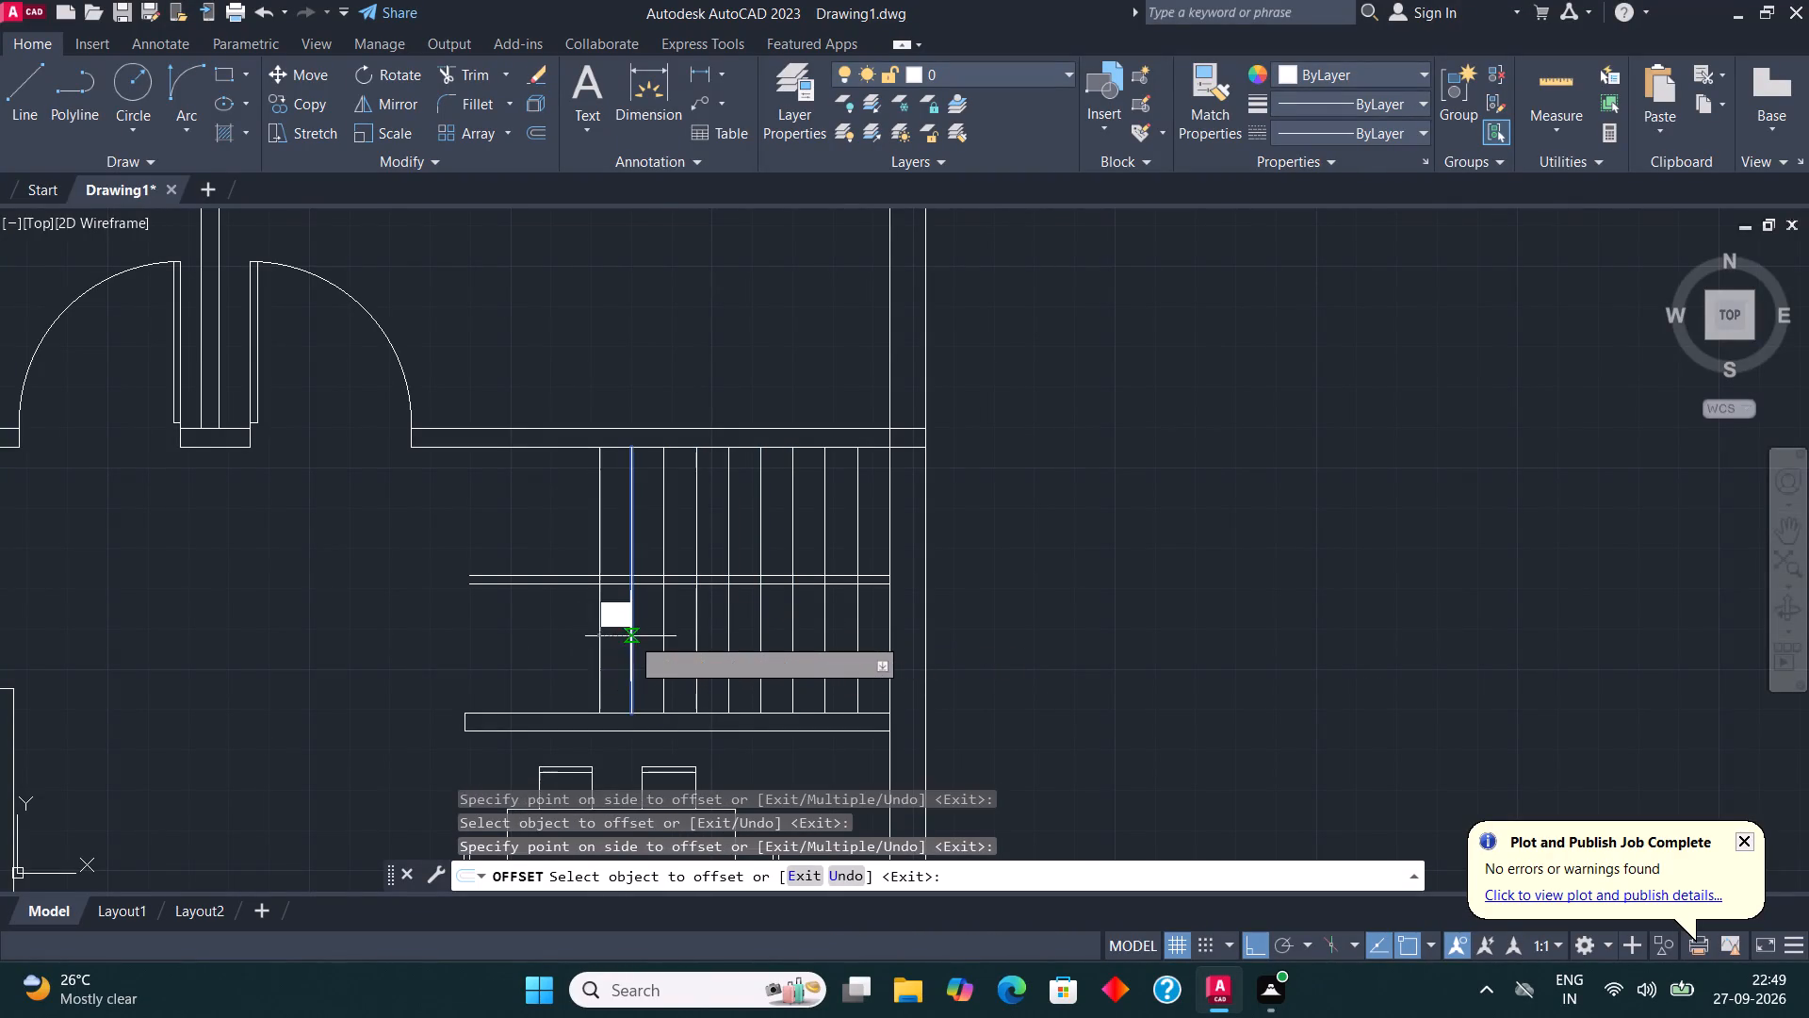
{"action": "left_click", "coordinate": [506, 656]}
{"action": "left_click", "coordinate": [596, 638]}
{"action": "left_click", "coordinate": [506, 638]}
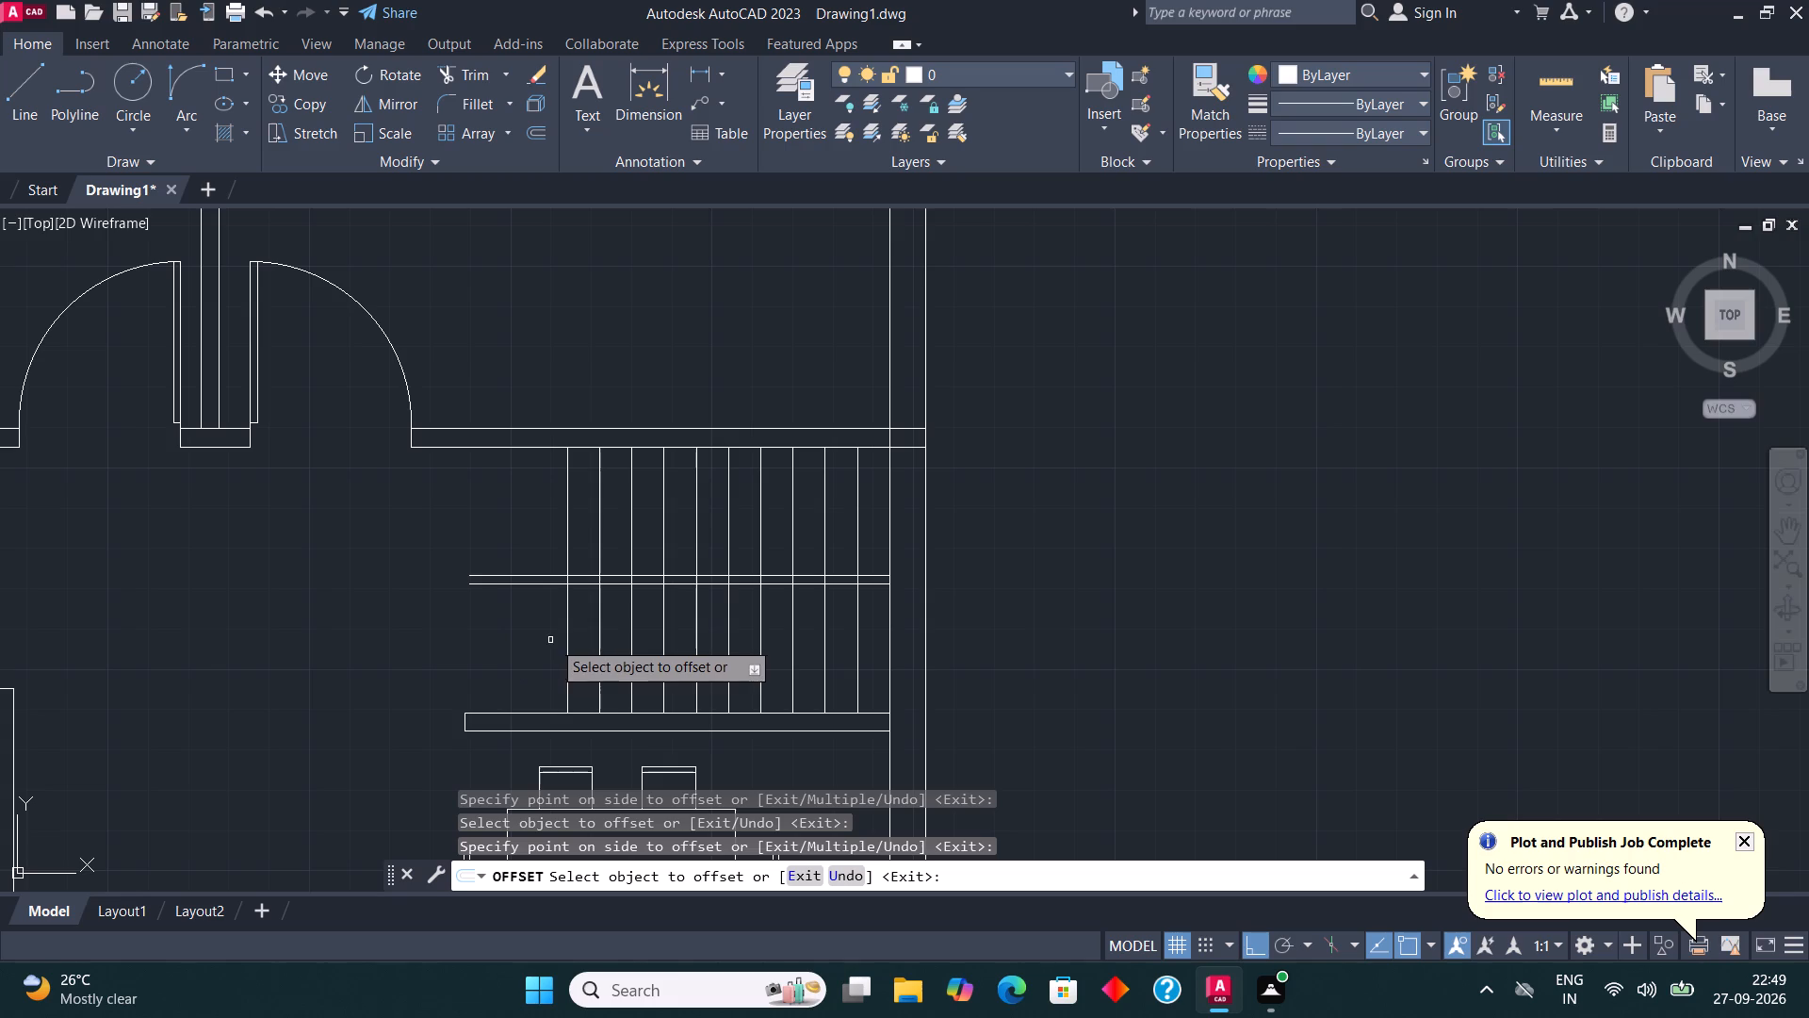
{"action": "left_click", "coordinate": [569, 623]}
{"action": "left_click", "coordinate": [497, 631]}
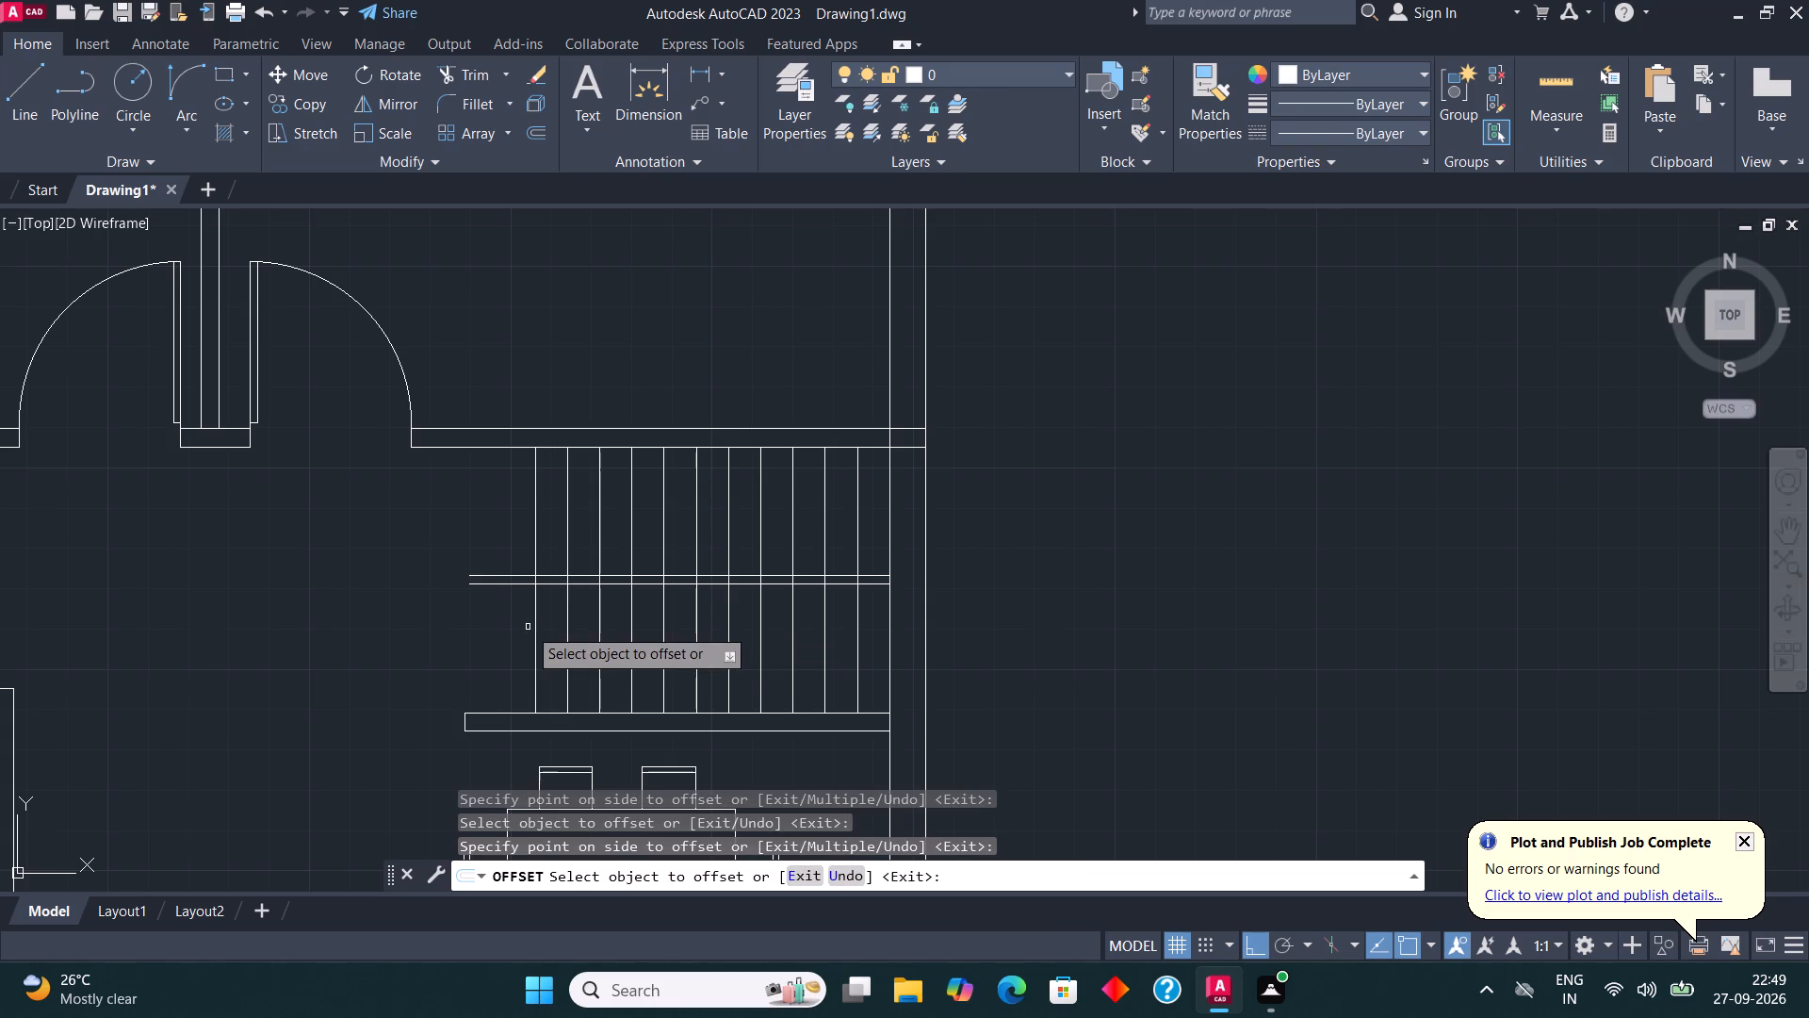
{"action": "left_click", "coordinate": [535, 627]}
{"action": "left_click", "coordinate": [493, 626]}
{"action": "left_click", "coordinate": [500, 631]}
{"action": "left_click", "coordinate": [471, 625]}
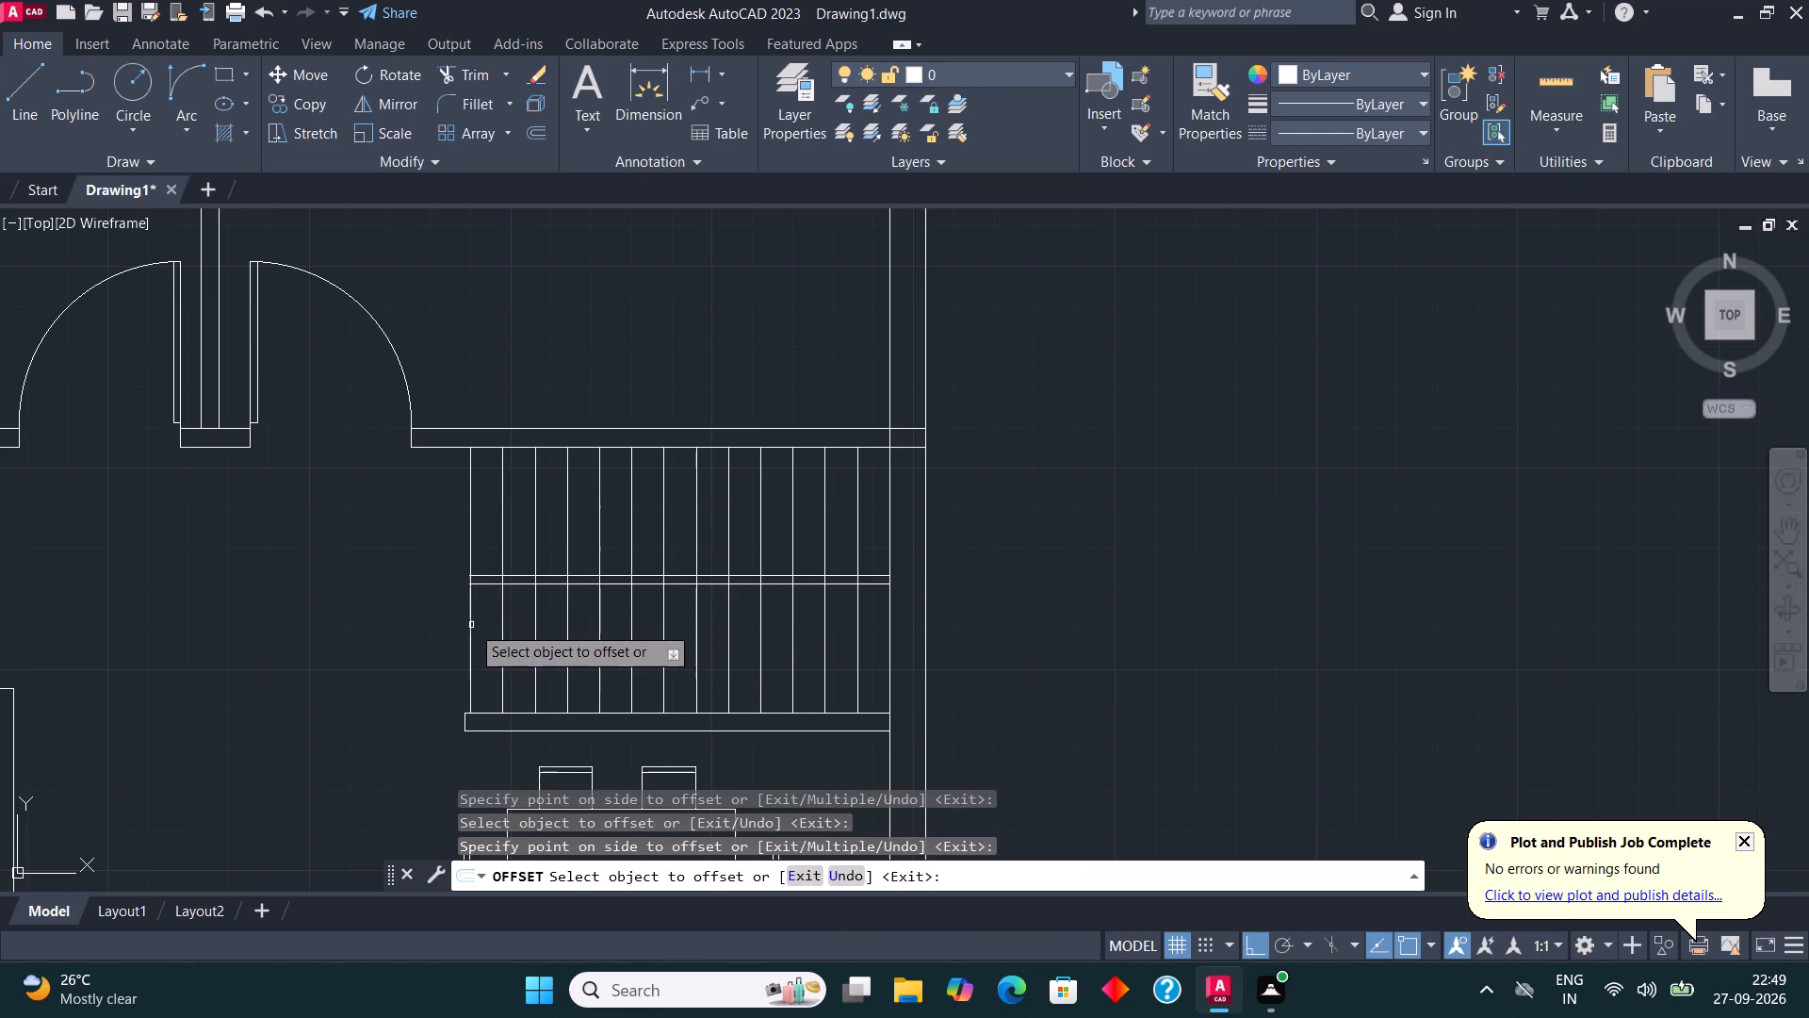
{"action": "key", "text": "Escape"}
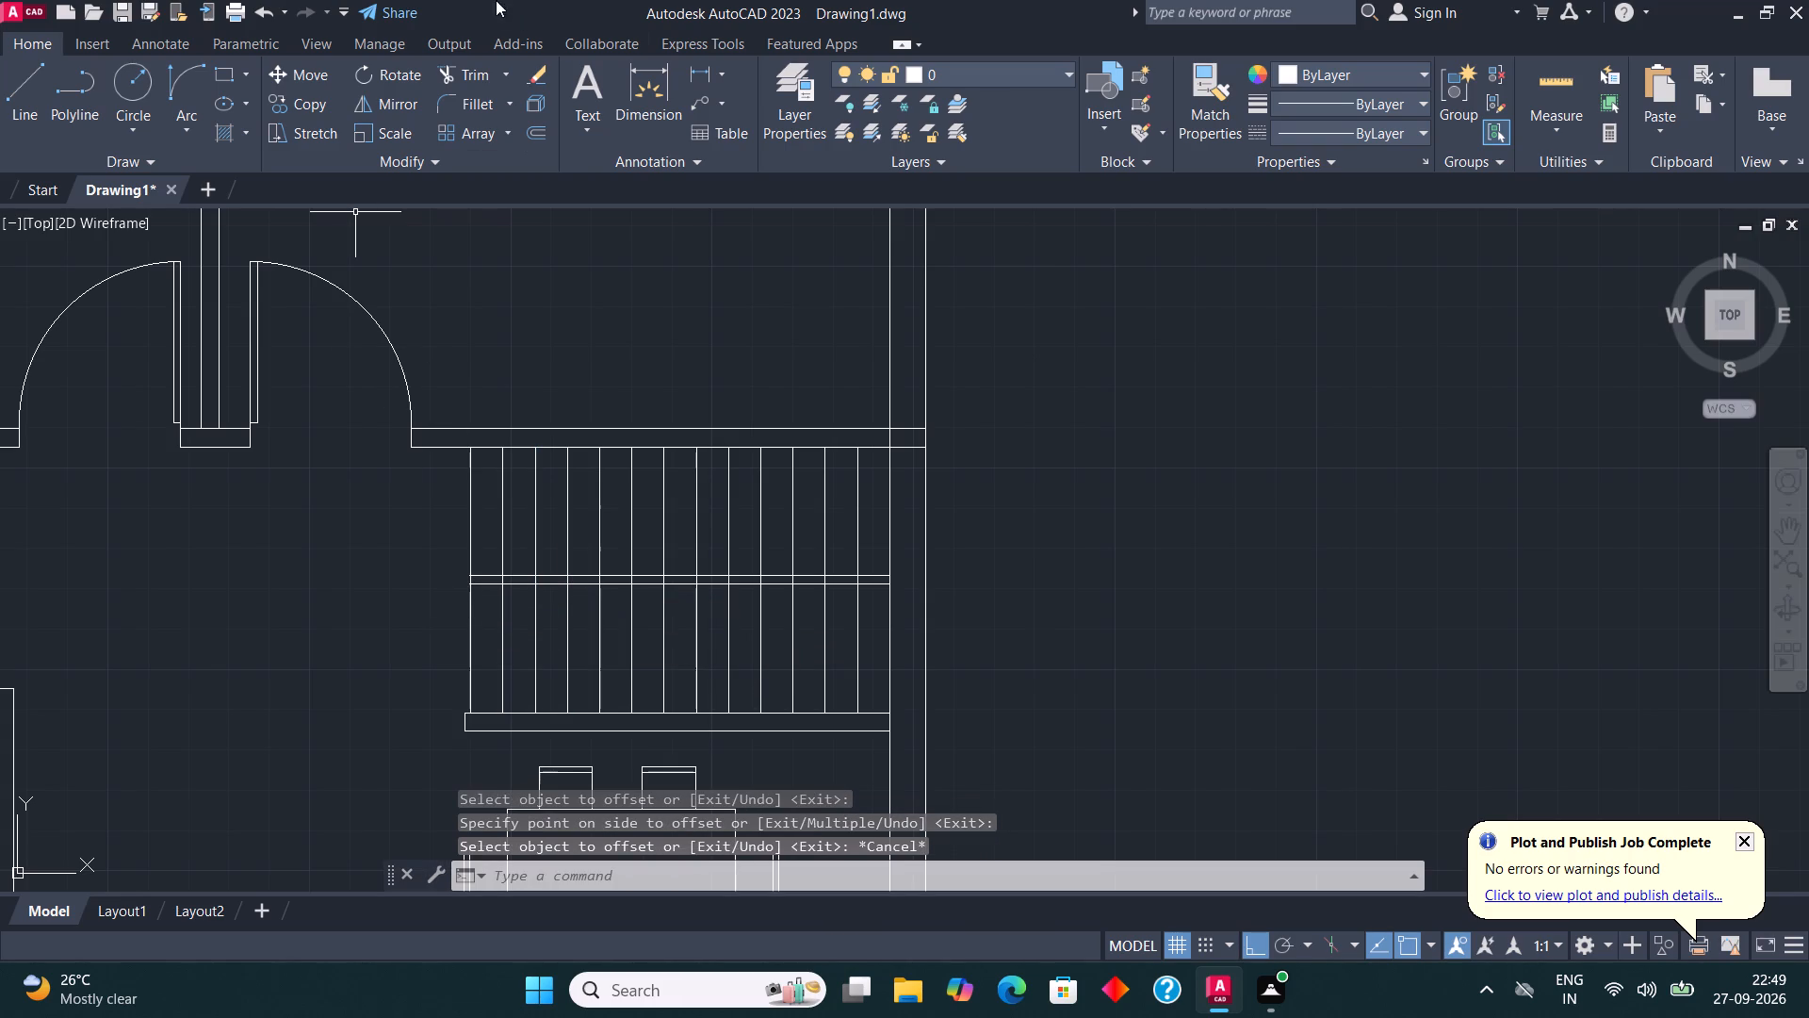
Trim the two centre lines' overhanging ends back to the outermost tread line at the staircase's open end.
{"action": "left_click_drag", "start_coordinate": [527, 0], "coordinate": [451, 0]}
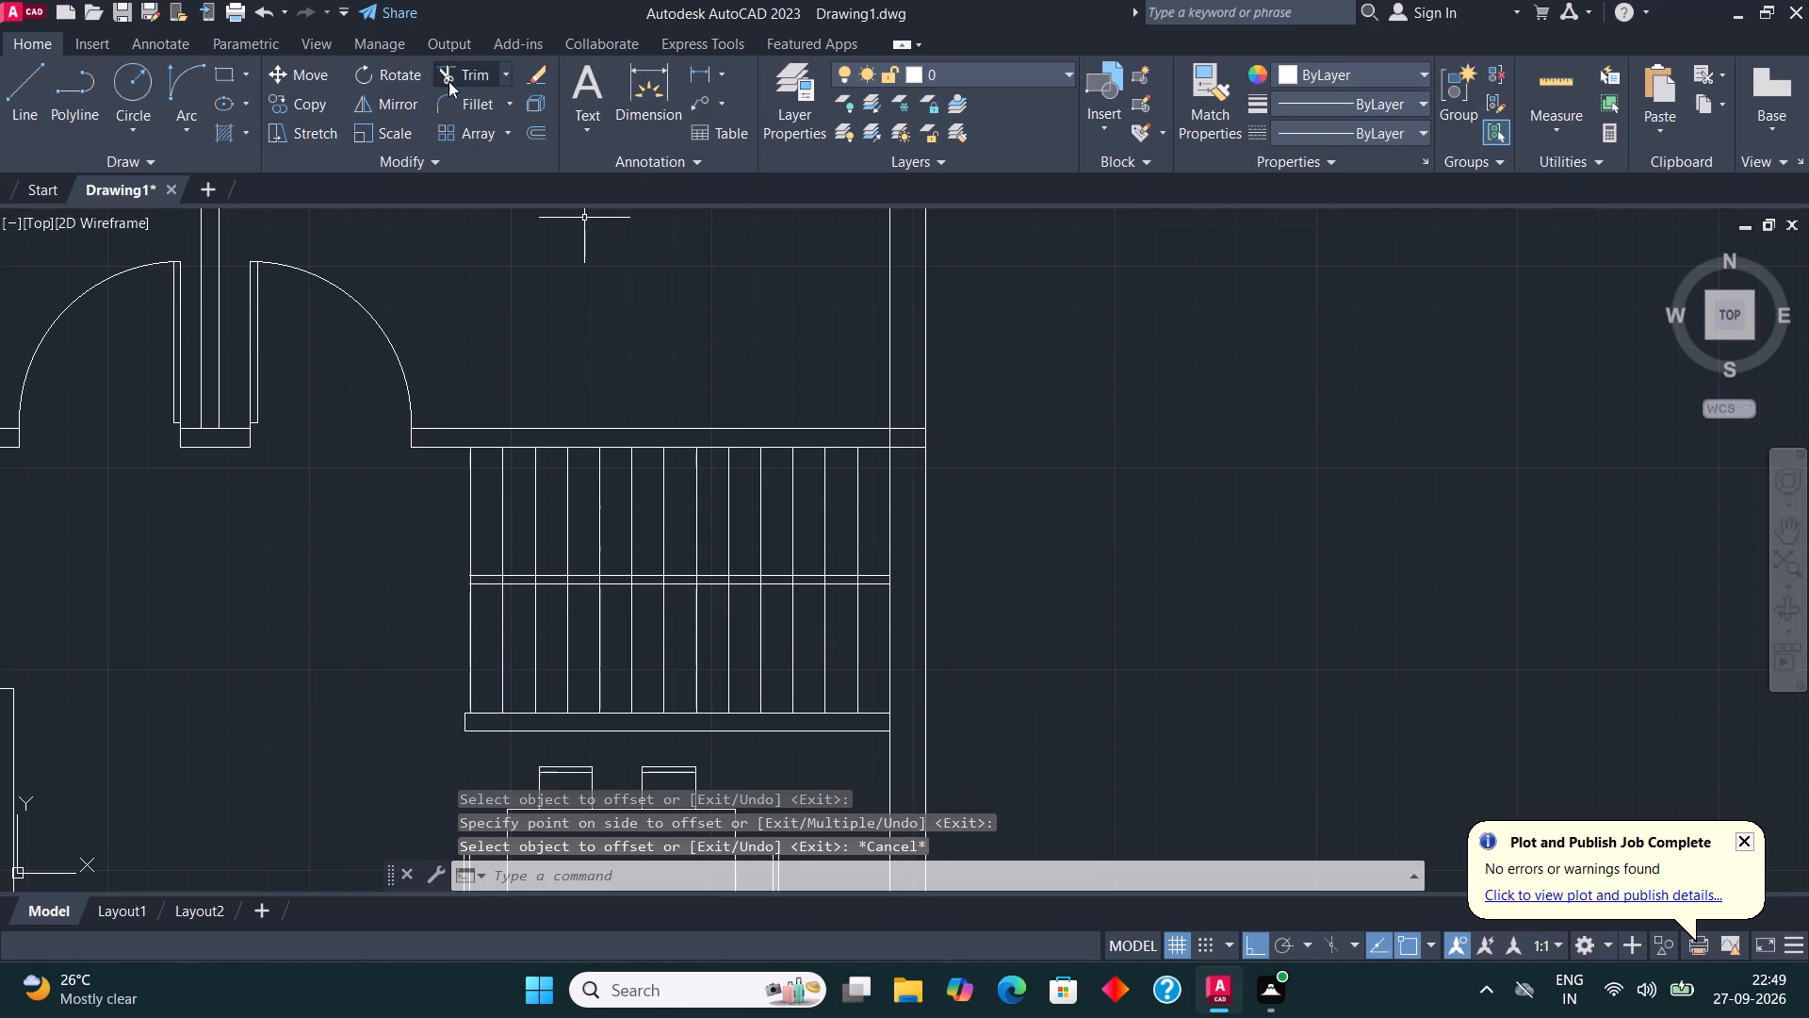
{"action": "left_click", "coordinate": [465, 71]}
{"action": "scroll", "coordinate": [496, 605], "scroll_direction": "up", "scroll_amount": 2}
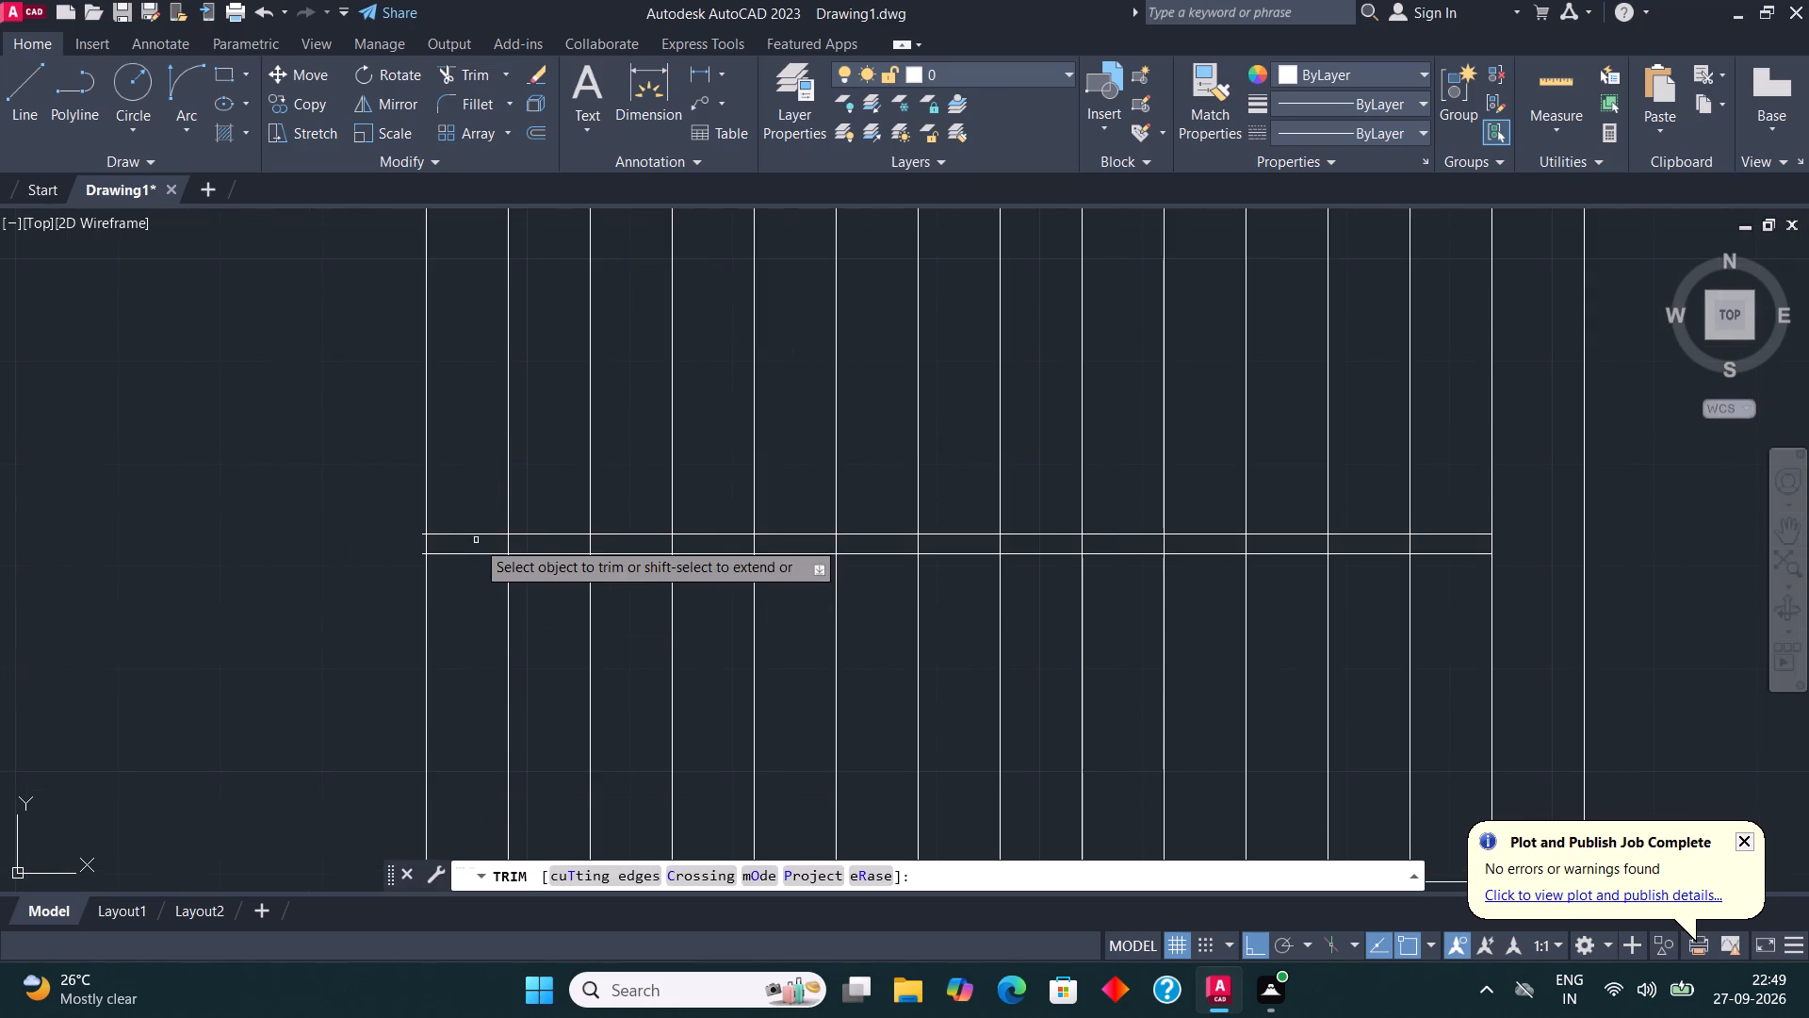
{"action": "scroll", "coordinate": [412, 530], "scroll_direction": "up", "scroll_amount": 3}
{"action": "left_click", "coordinate": [441, 649]}
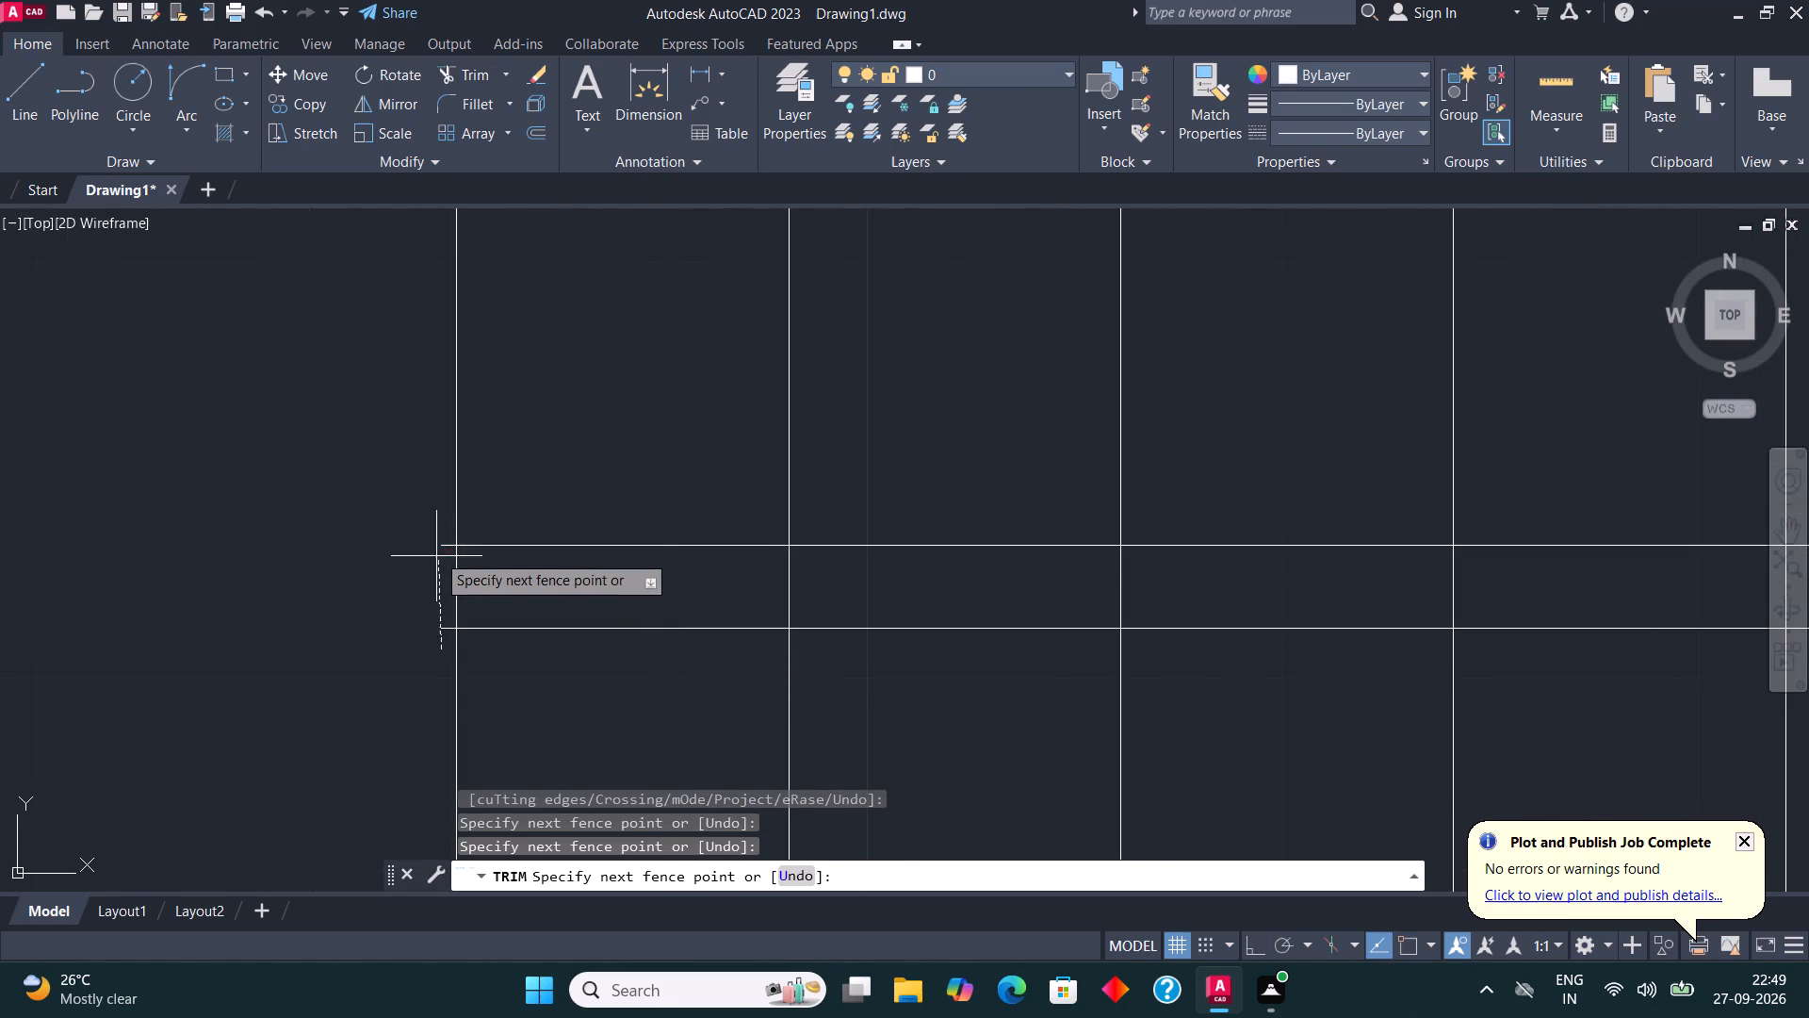
{"action": "left_click", "coordinate": [447, 528]}
Trim the portions of all the tread lines lying between the two central lines so the divider is clear.
{"action": "left_click", "coordinate": [618, 610]}
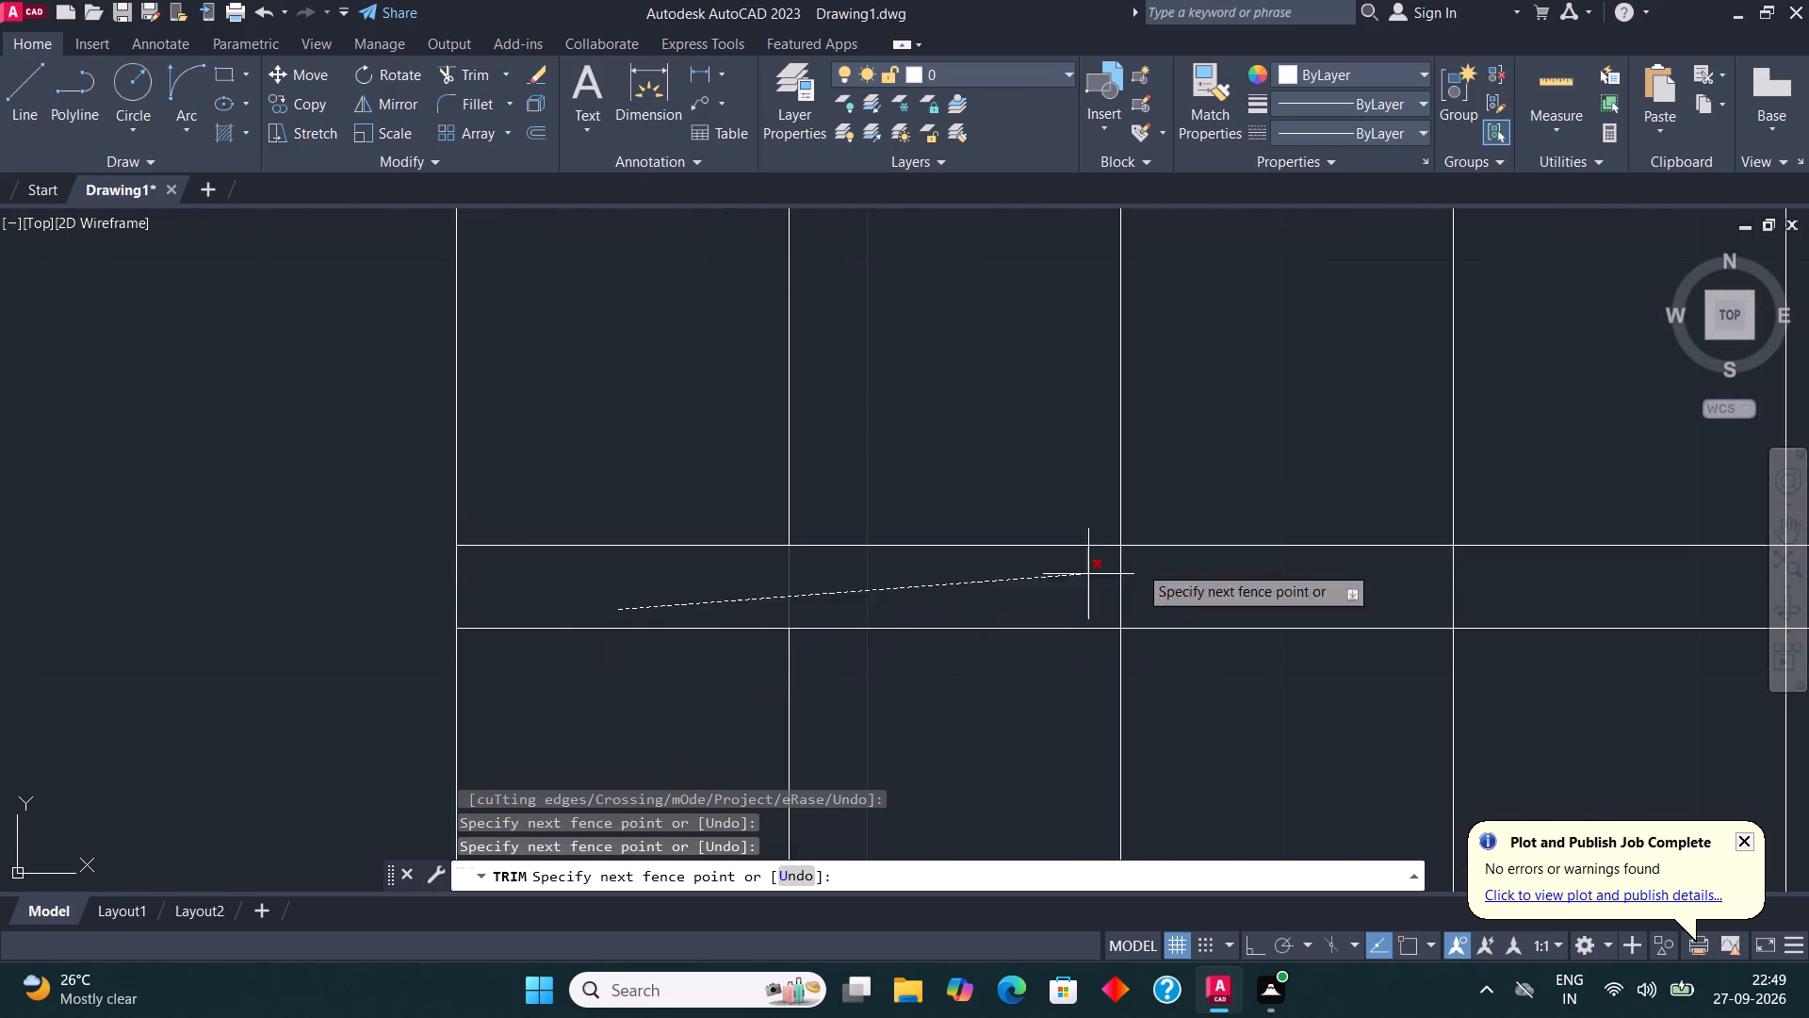
{"action": "left_click", "coordinate": [1497, 581]}
{"action": "scroll", "coordinate": [310, 621], "scroll_direction": "down", "scroll_amount": 4}
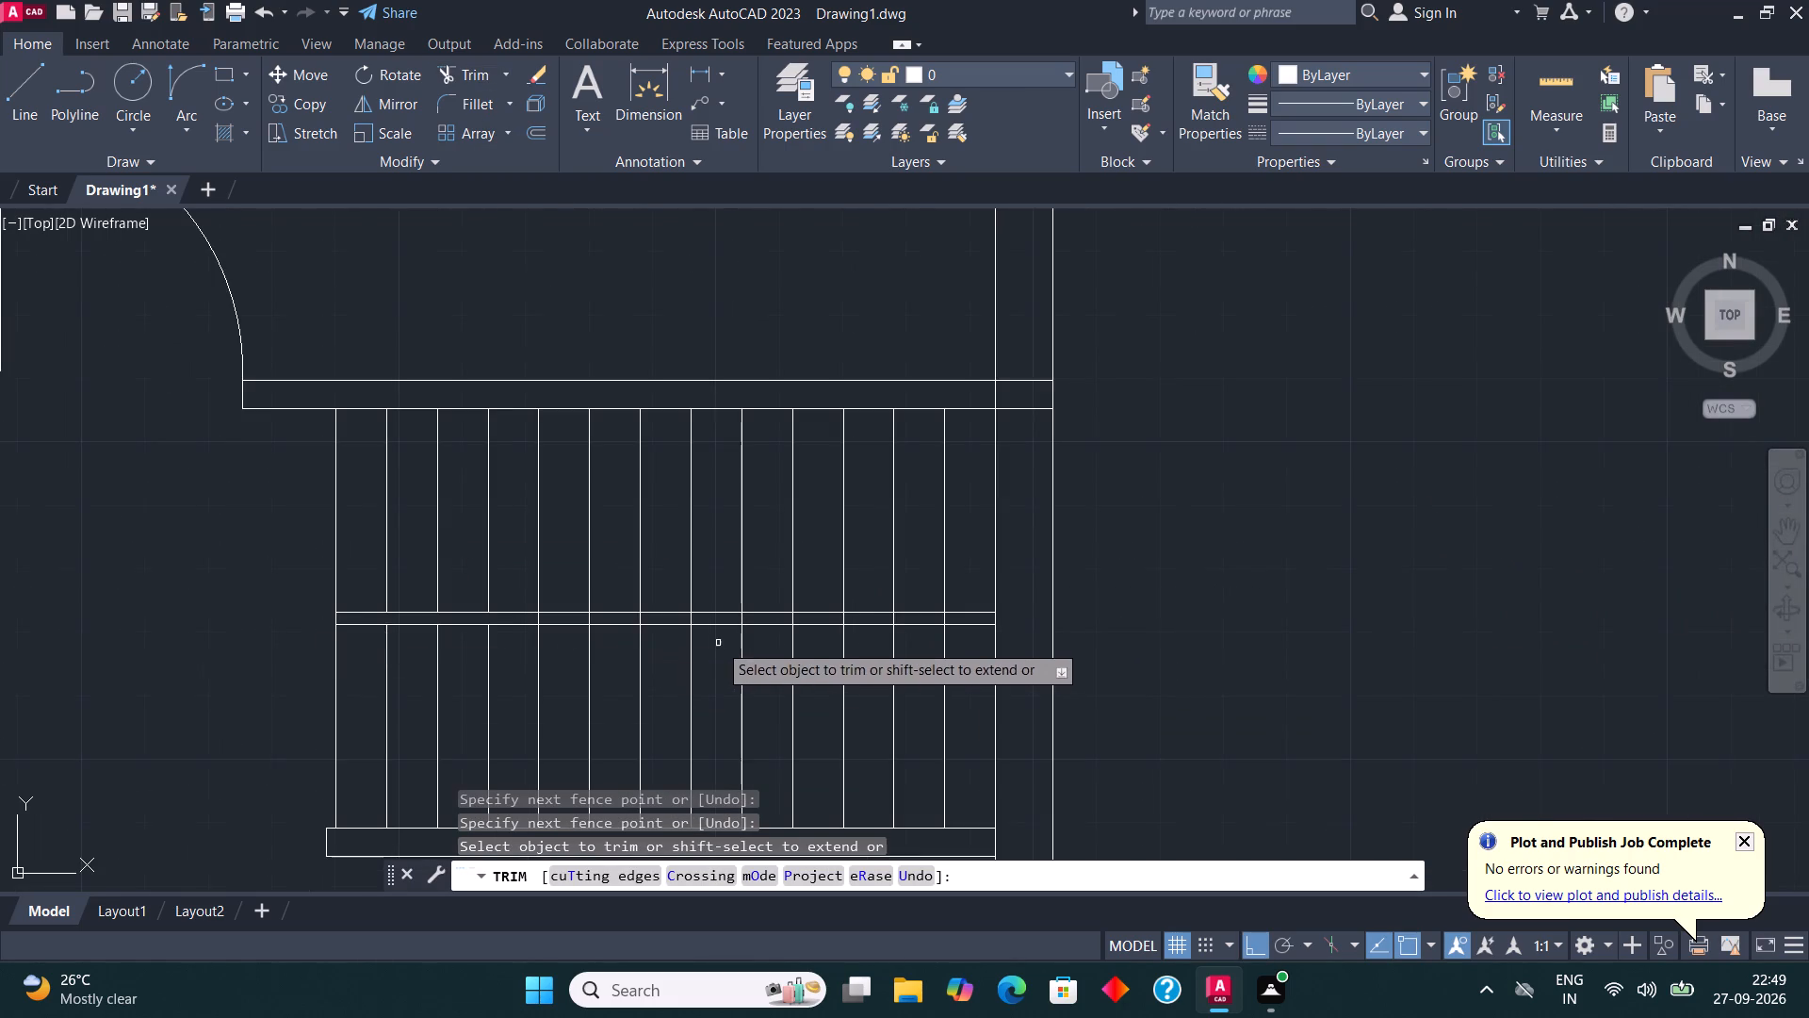
{"action": "scroll", "coordinate": [717, 641], "scroll_direction": "up", "scroll_amount": 2}
{"action": "left_click", "coordinate": [187, 586]}
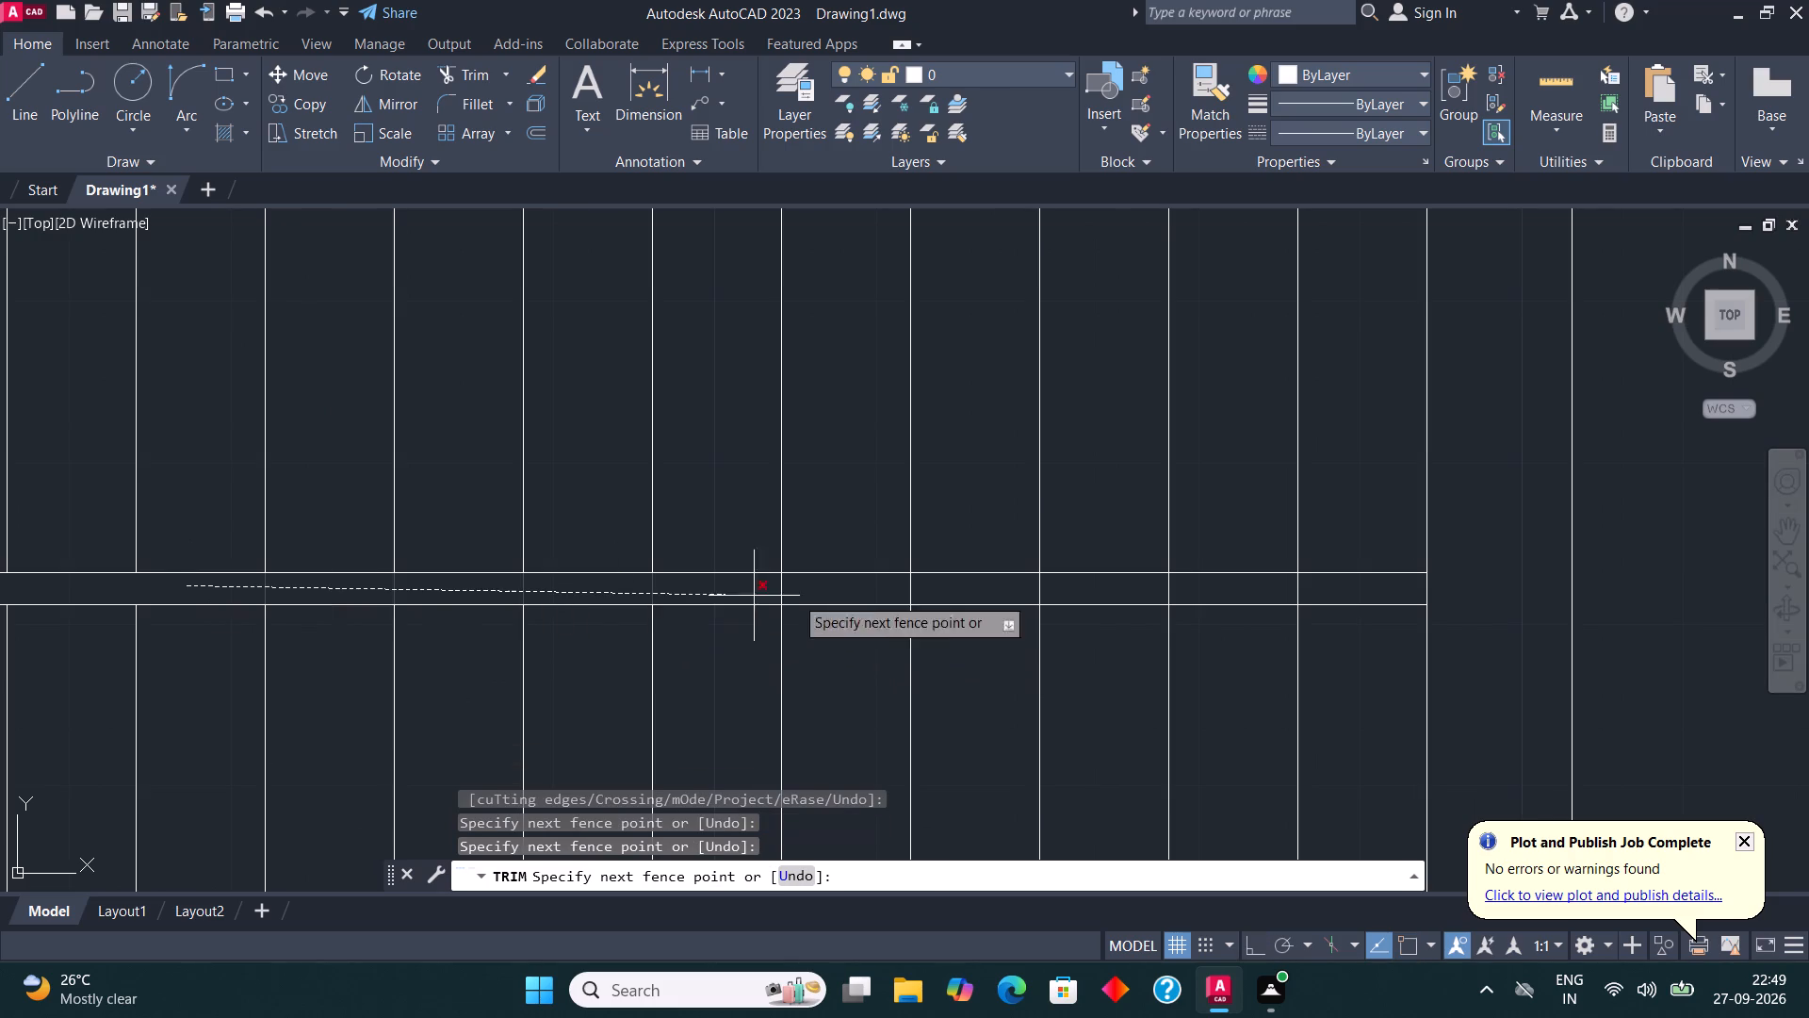
{"action": "left_click", "coordinate": [1353, 587]}
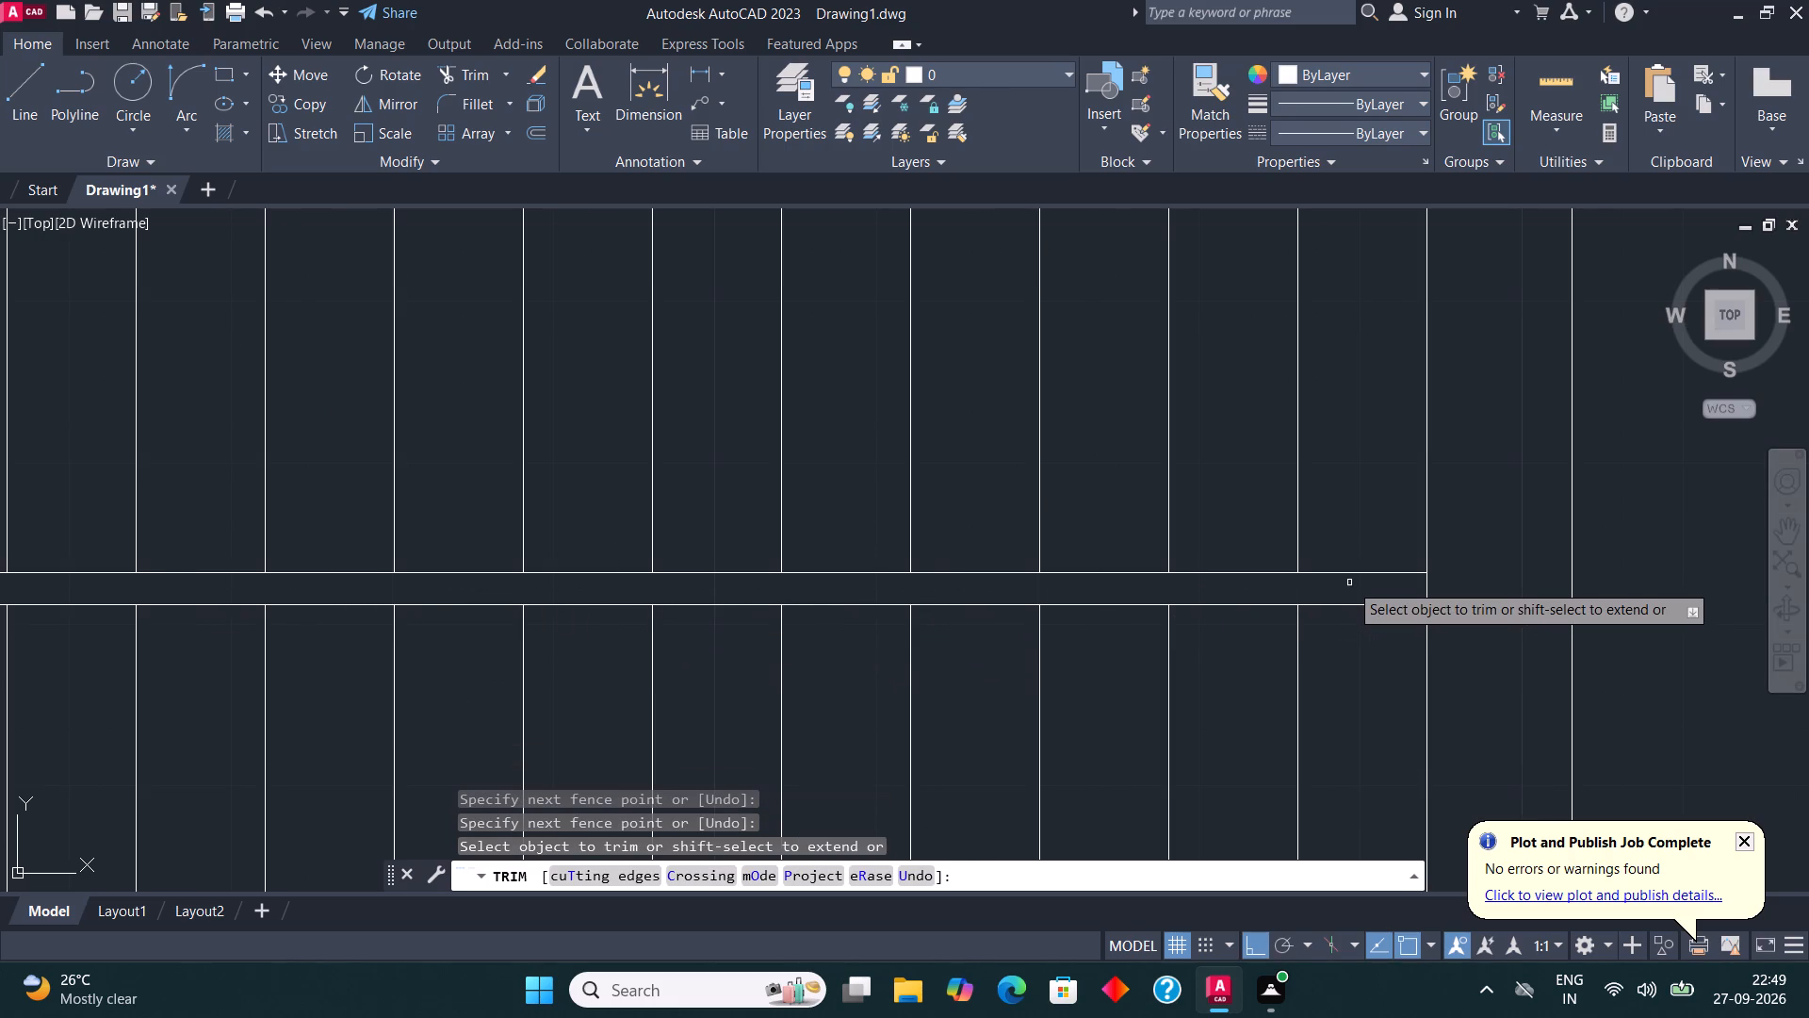
{"action": "key", "text": "Escape"}
{"action": "scroll", "coordinate": [1183, 611], "scroll_direction": "down", "scroll_amount": 3}
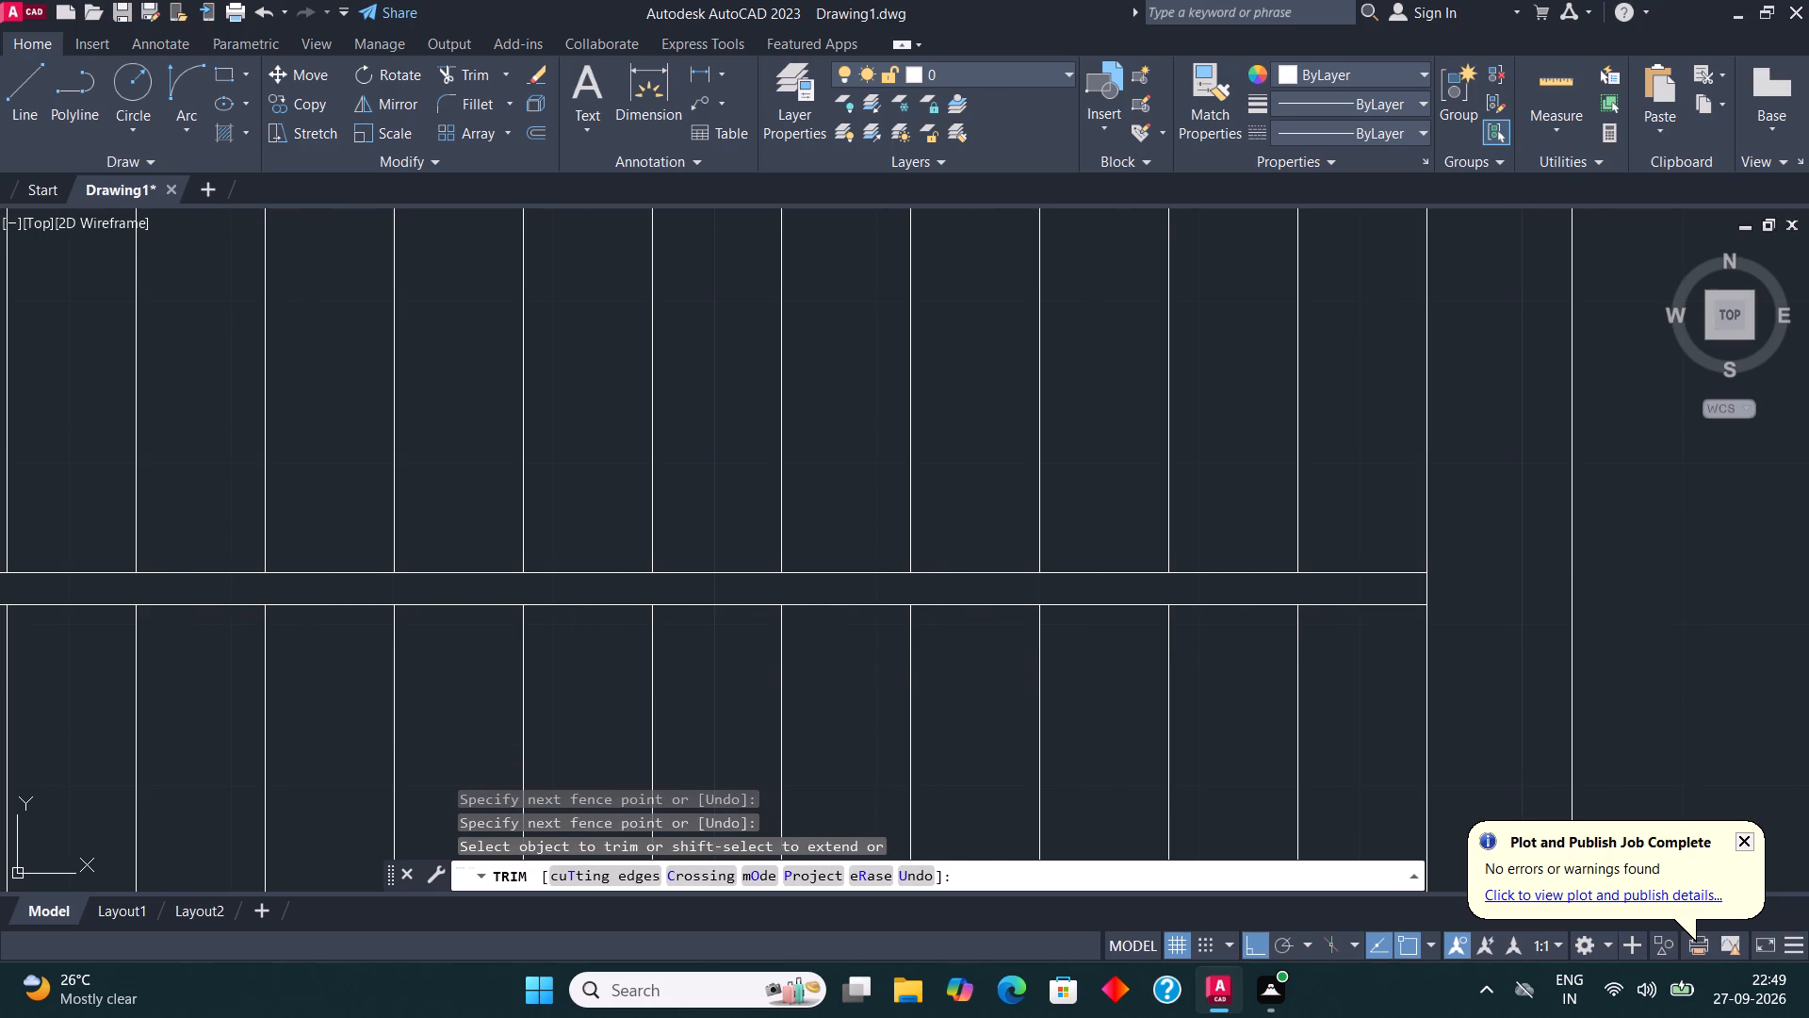
{"action": "key", "text": "Escape"}
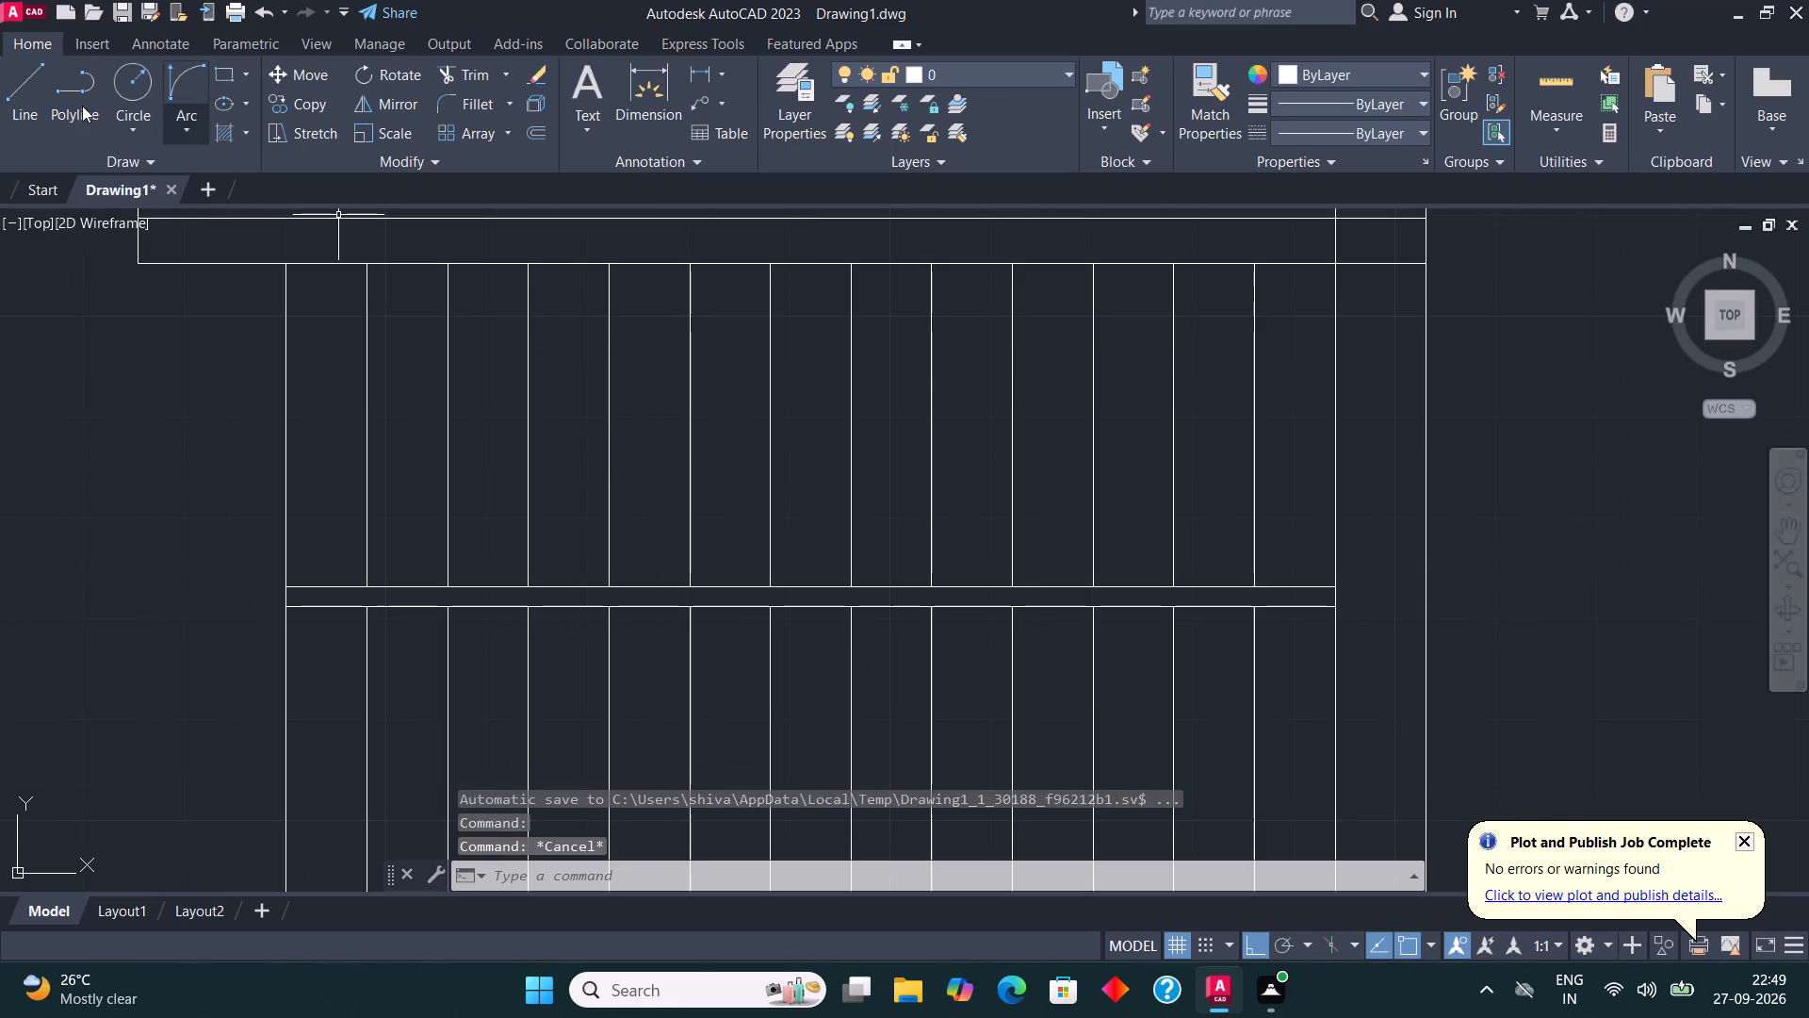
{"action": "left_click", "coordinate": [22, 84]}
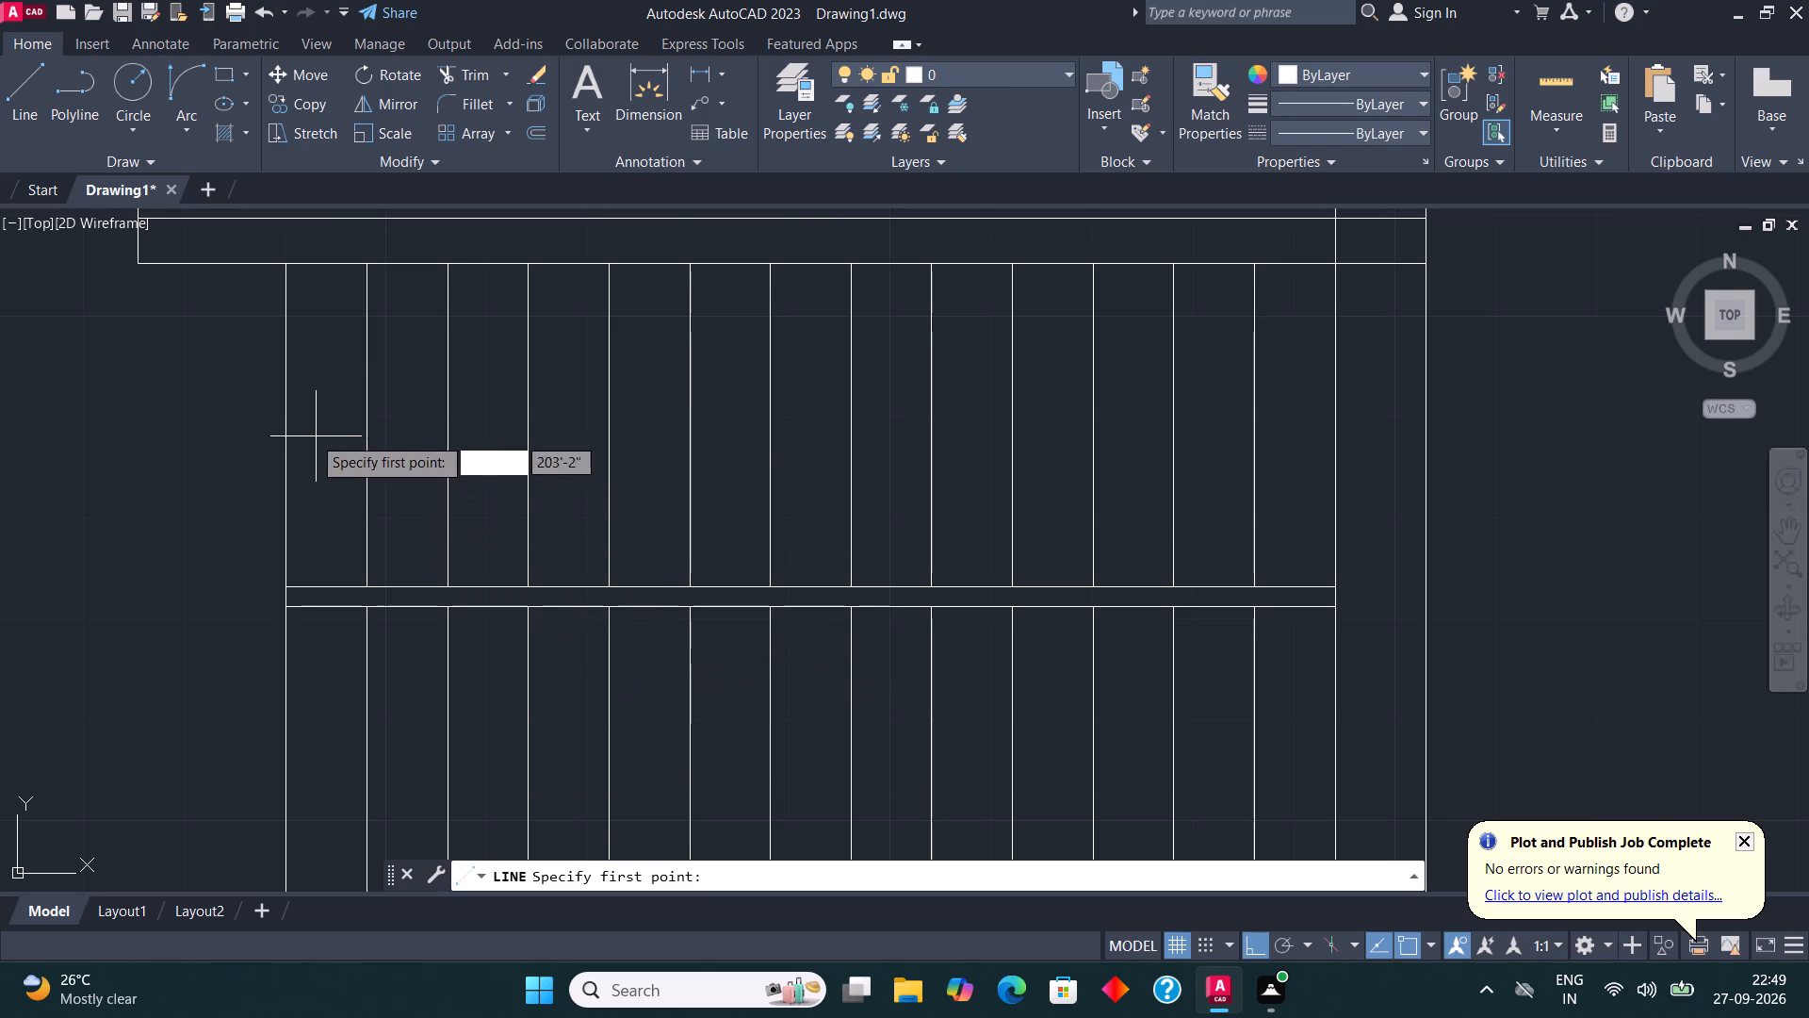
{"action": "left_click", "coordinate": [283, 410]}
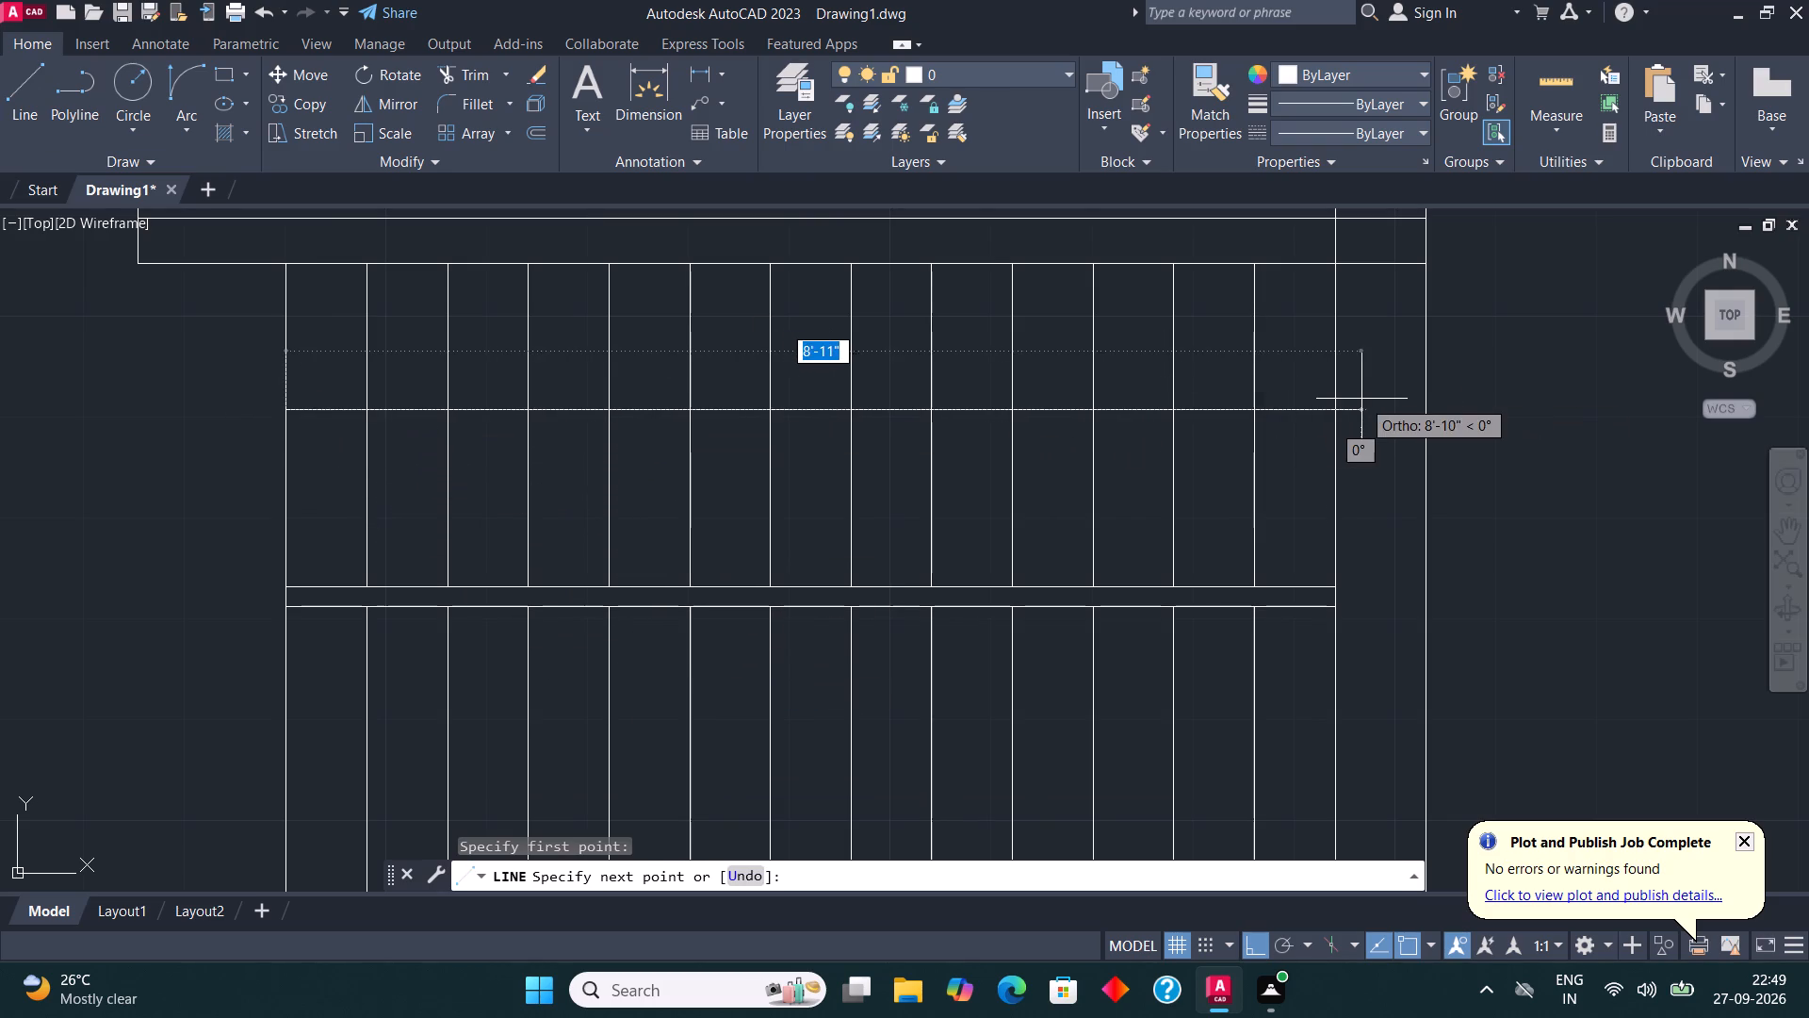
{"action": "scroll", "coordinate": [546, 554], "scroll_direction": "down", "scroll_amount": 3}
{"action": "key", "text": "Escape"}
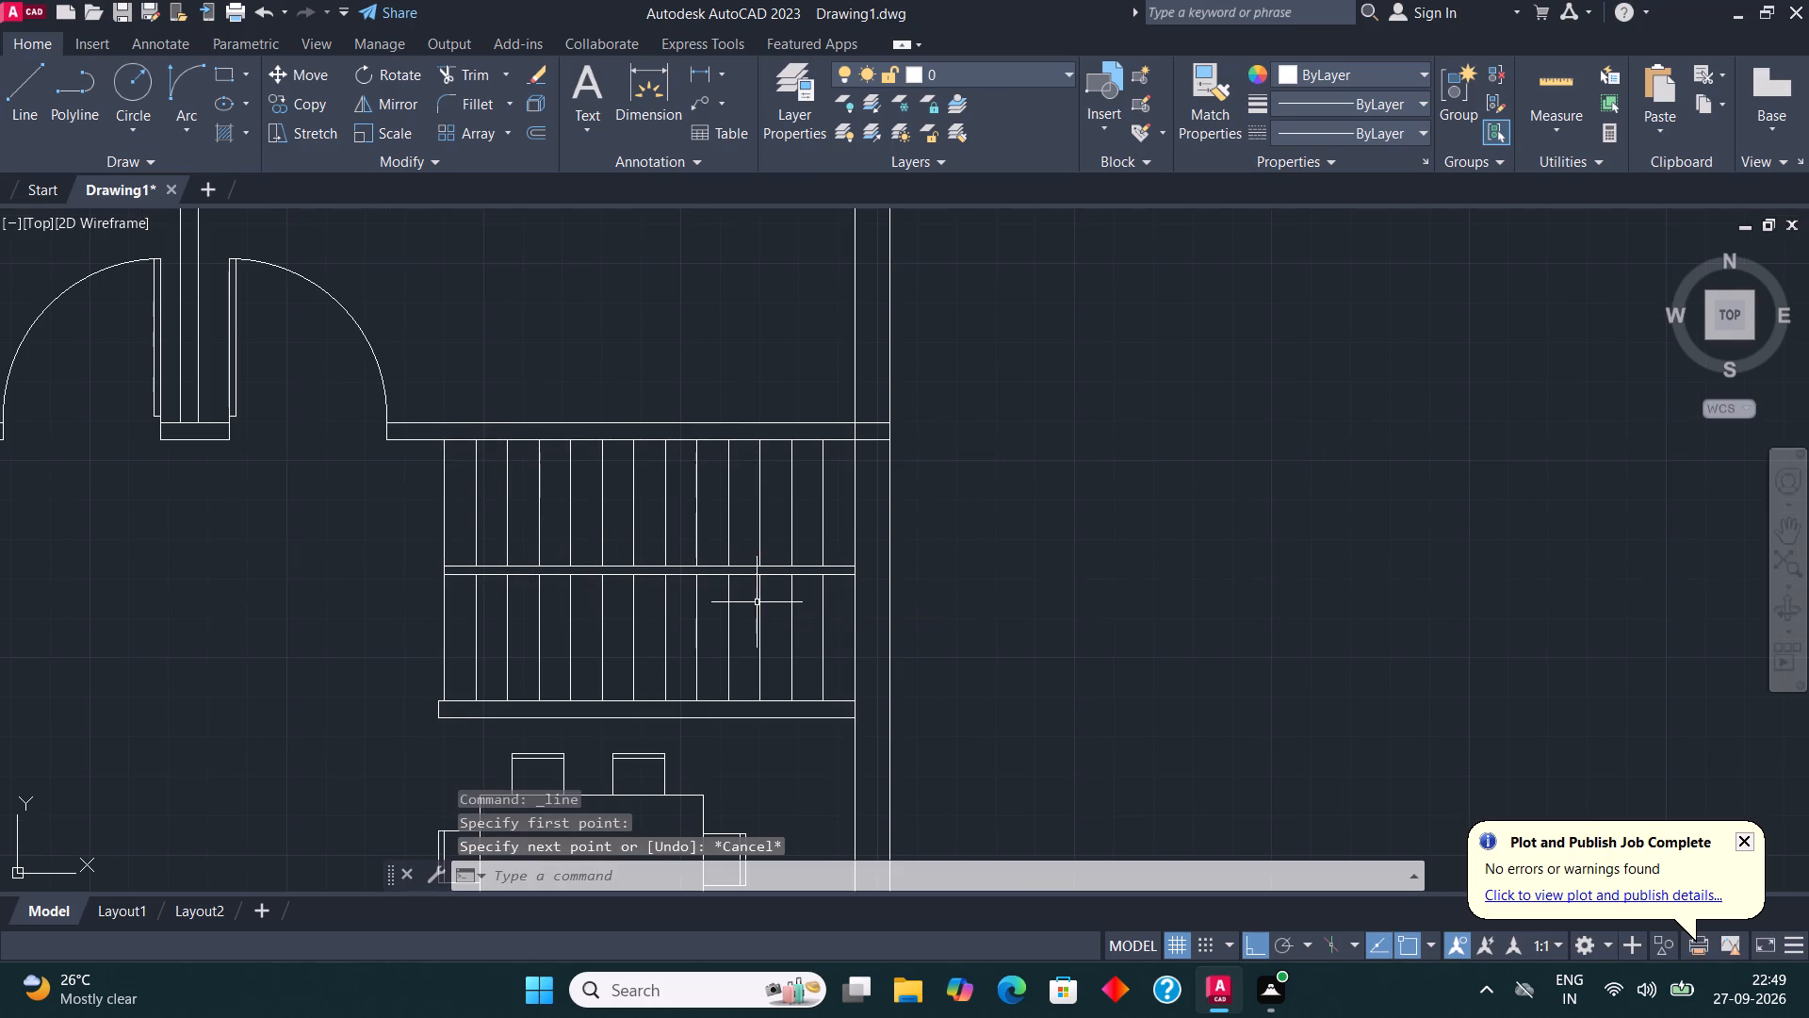
Delete the two tread lines nearest the outer wall in both stair flights to leave a landing.
{"action": "scroll", "coordinate": [833, 625], "scroll_direction": "up", "scroll_amount": 1}
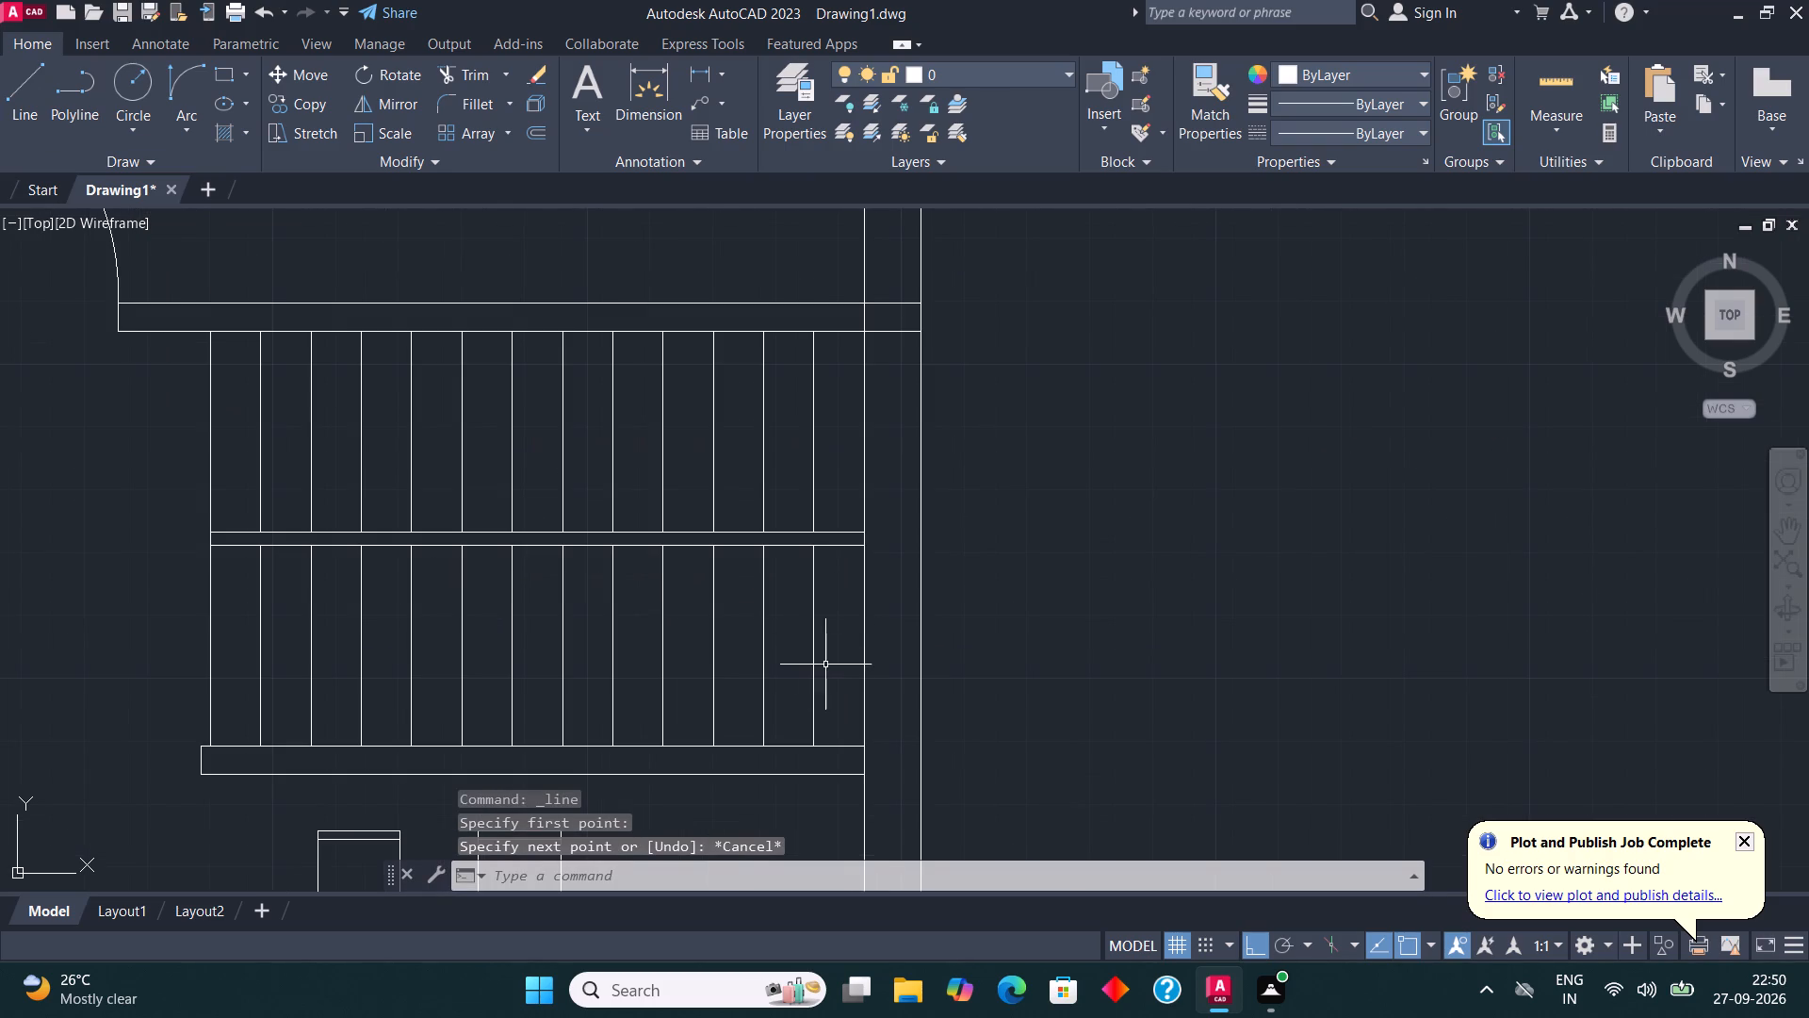
{"action": "left_click", "coordinate": [825, 664]}
{"action": "left_click", "coordinate": [734, 648]}
{"action": "key", "text": "Delete"}
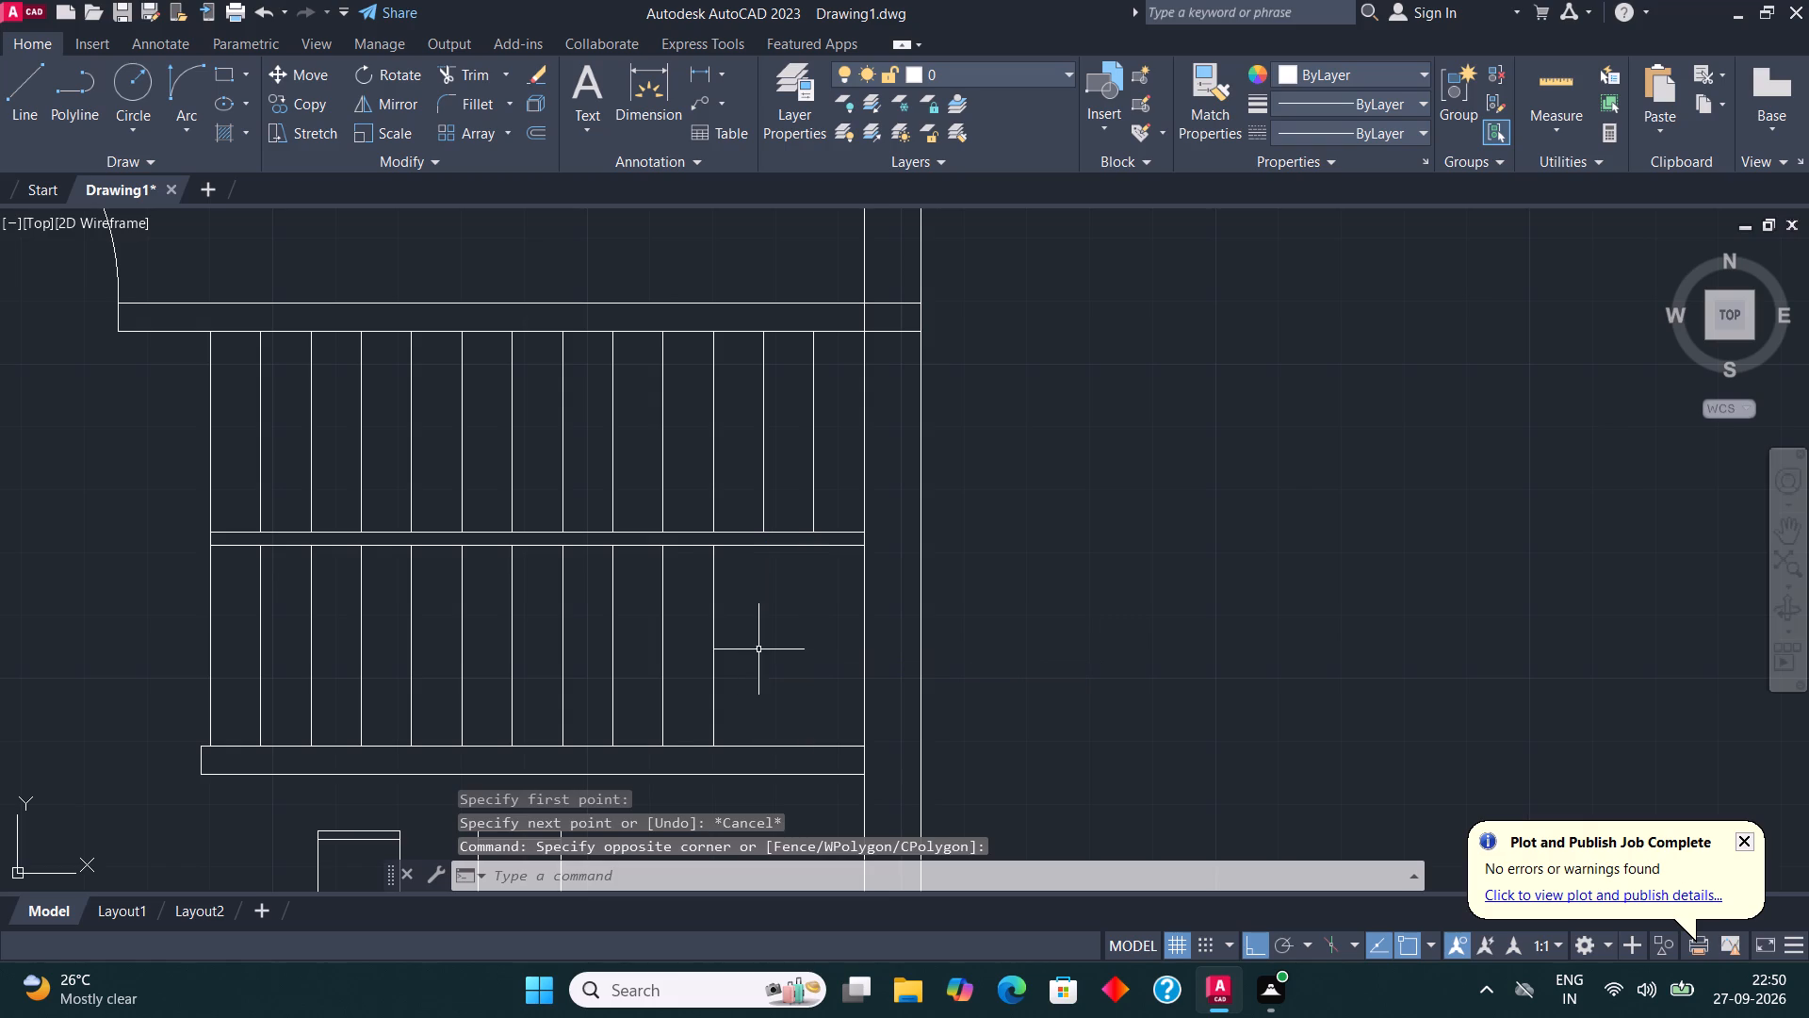
{"action": "left_click", "coordinate": [825, 493]}
{"action": "left_click", "coordinate": [746, 453]}
{"action": "key", "text": "Delete"}
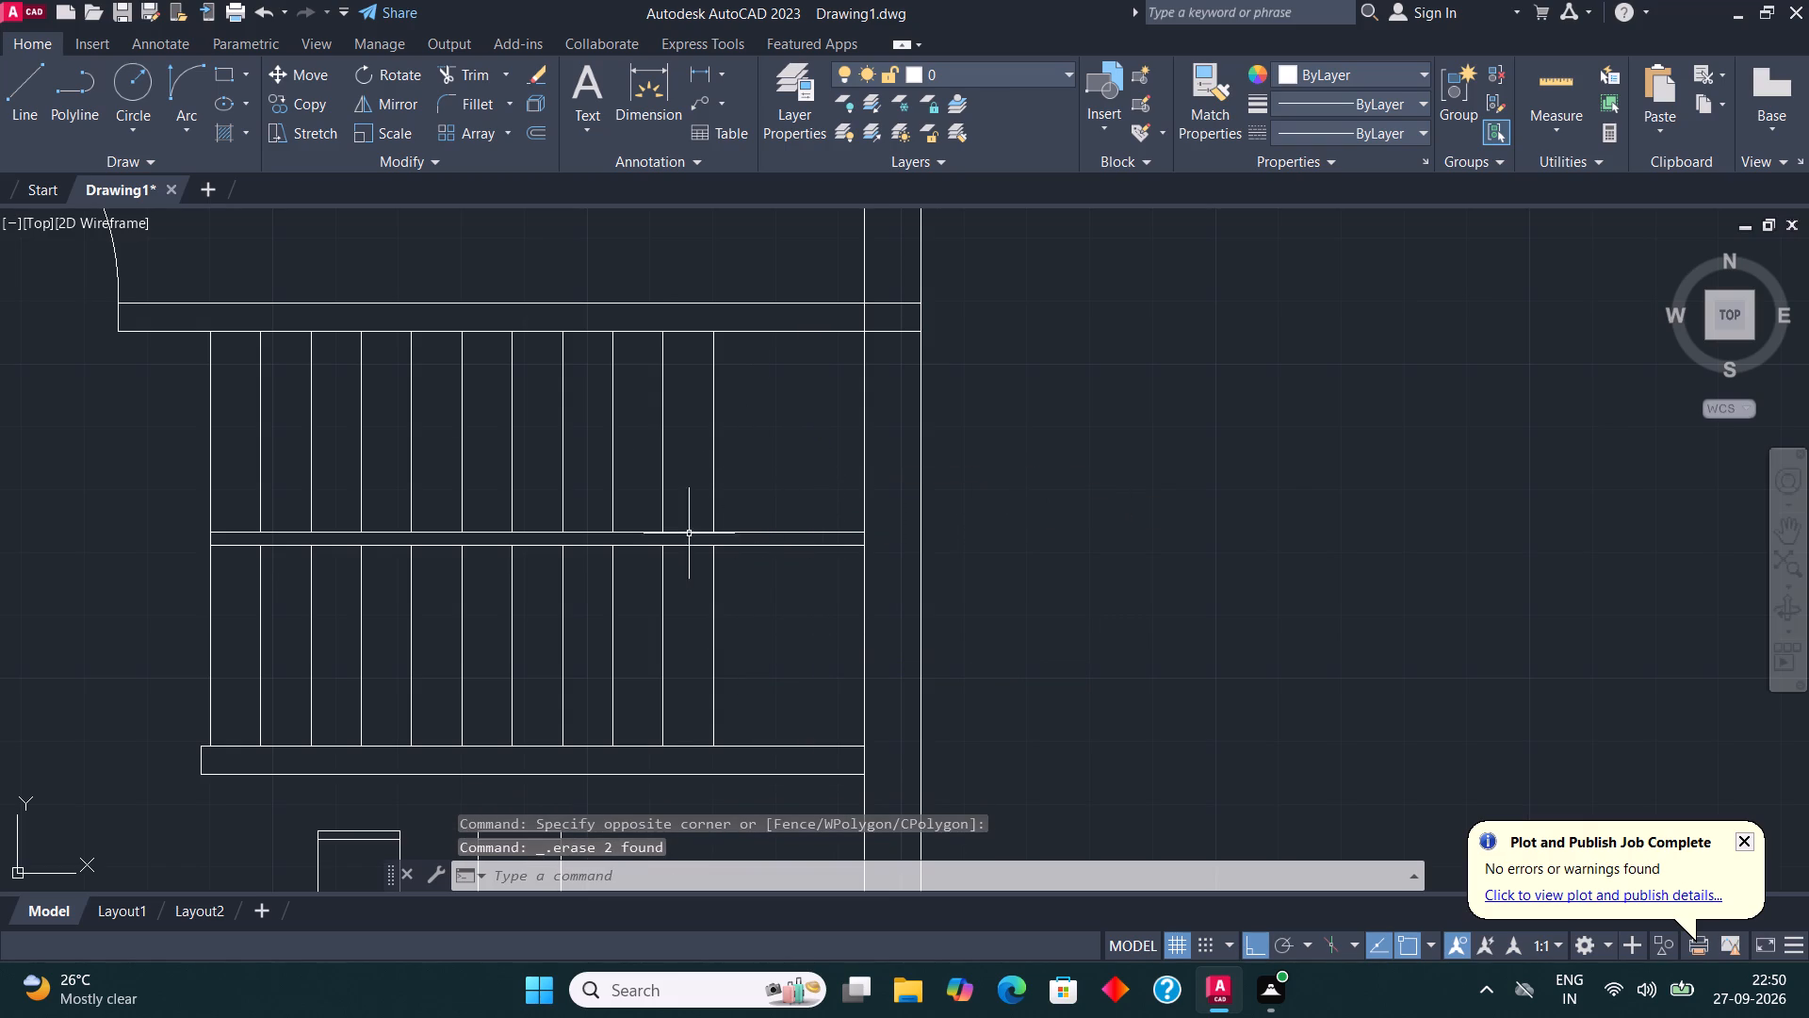
Close the central divider with a short vertical line just past the last tread, trimming its stub and the divider's extension across the landing.
{"action": "left_click", "coordinate": [13, 99]}
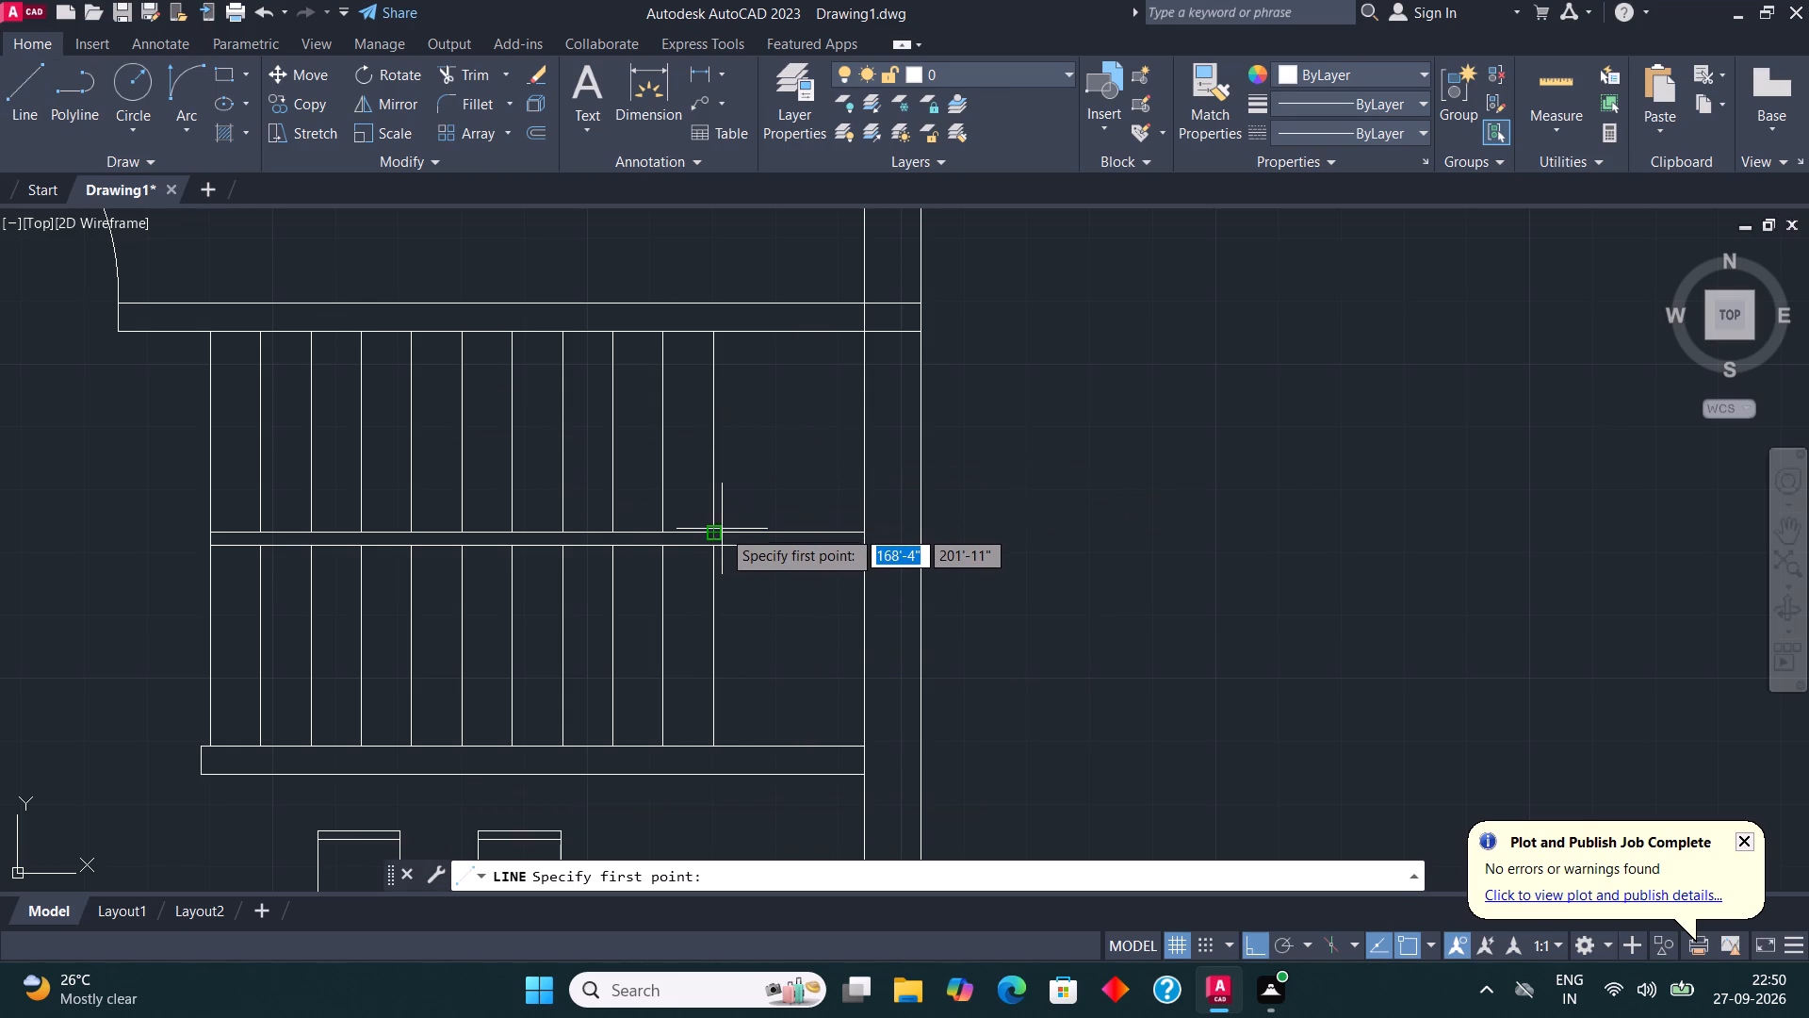
{"action": "left_click", "coordinate": [728, 531]}
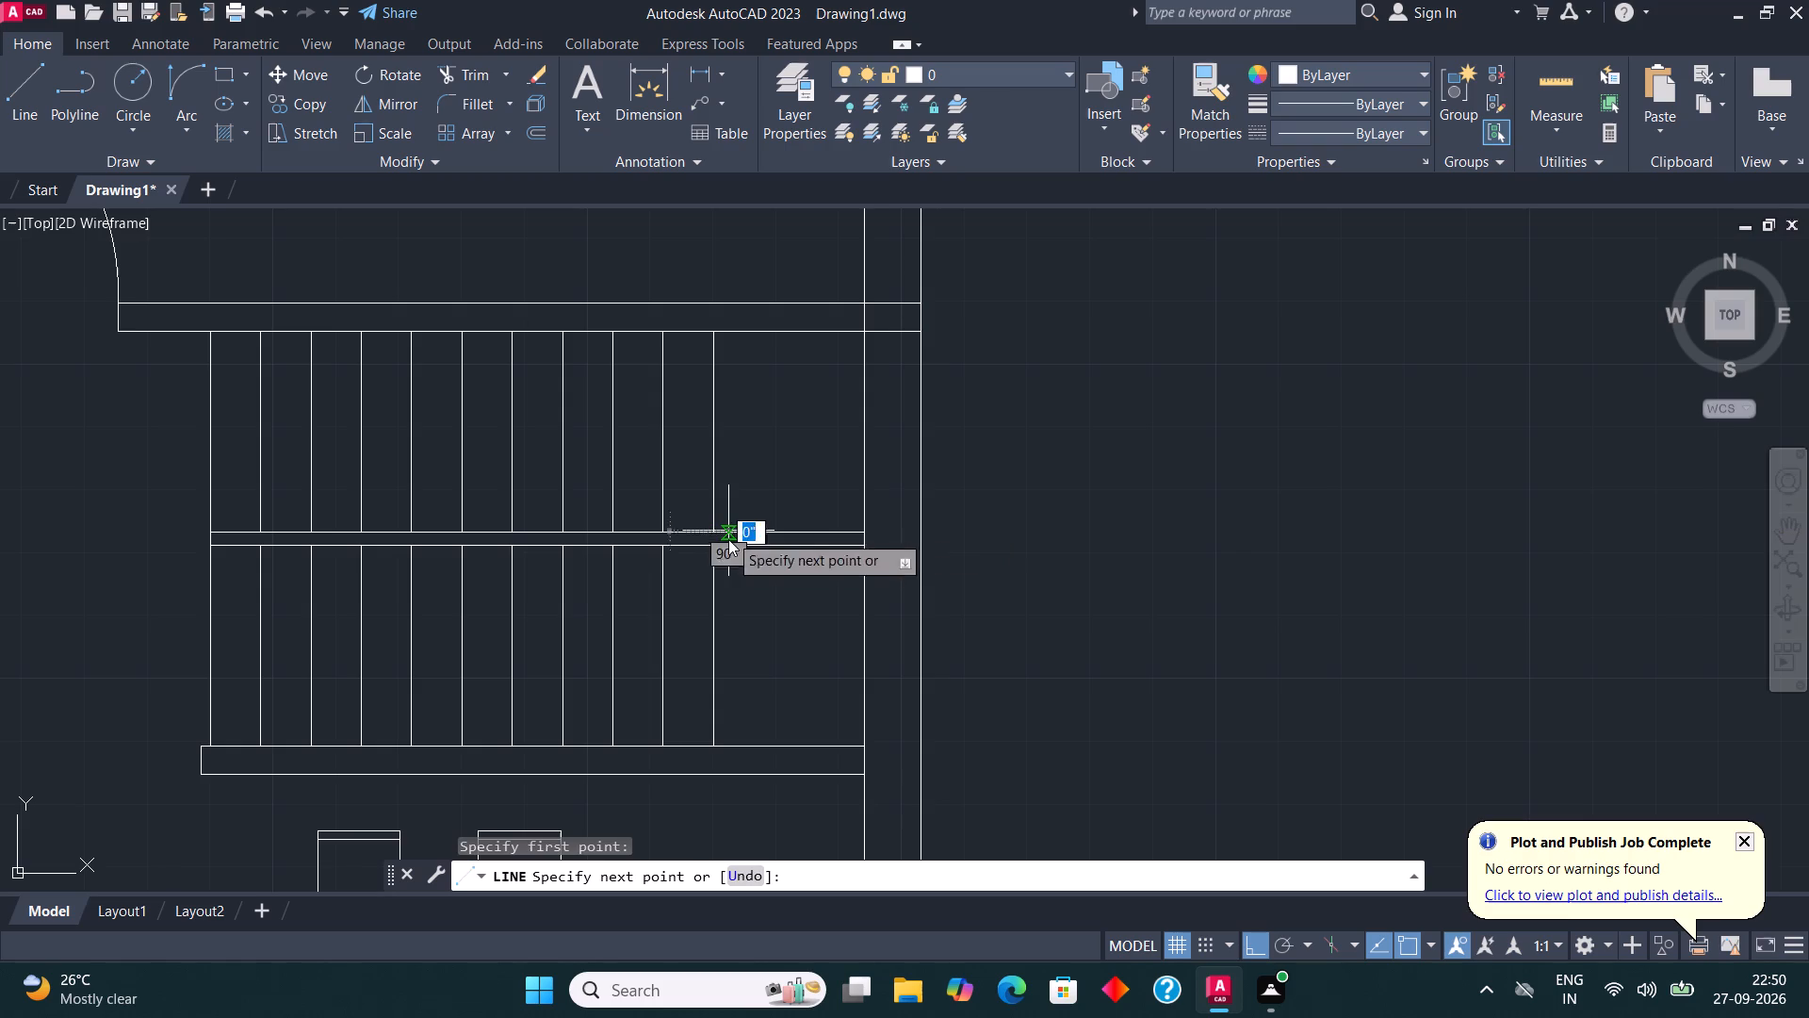
{"action": "left_click", "coordinate": [733, 594]}
{"action": "left_click", "coordinate": [442, 80]}
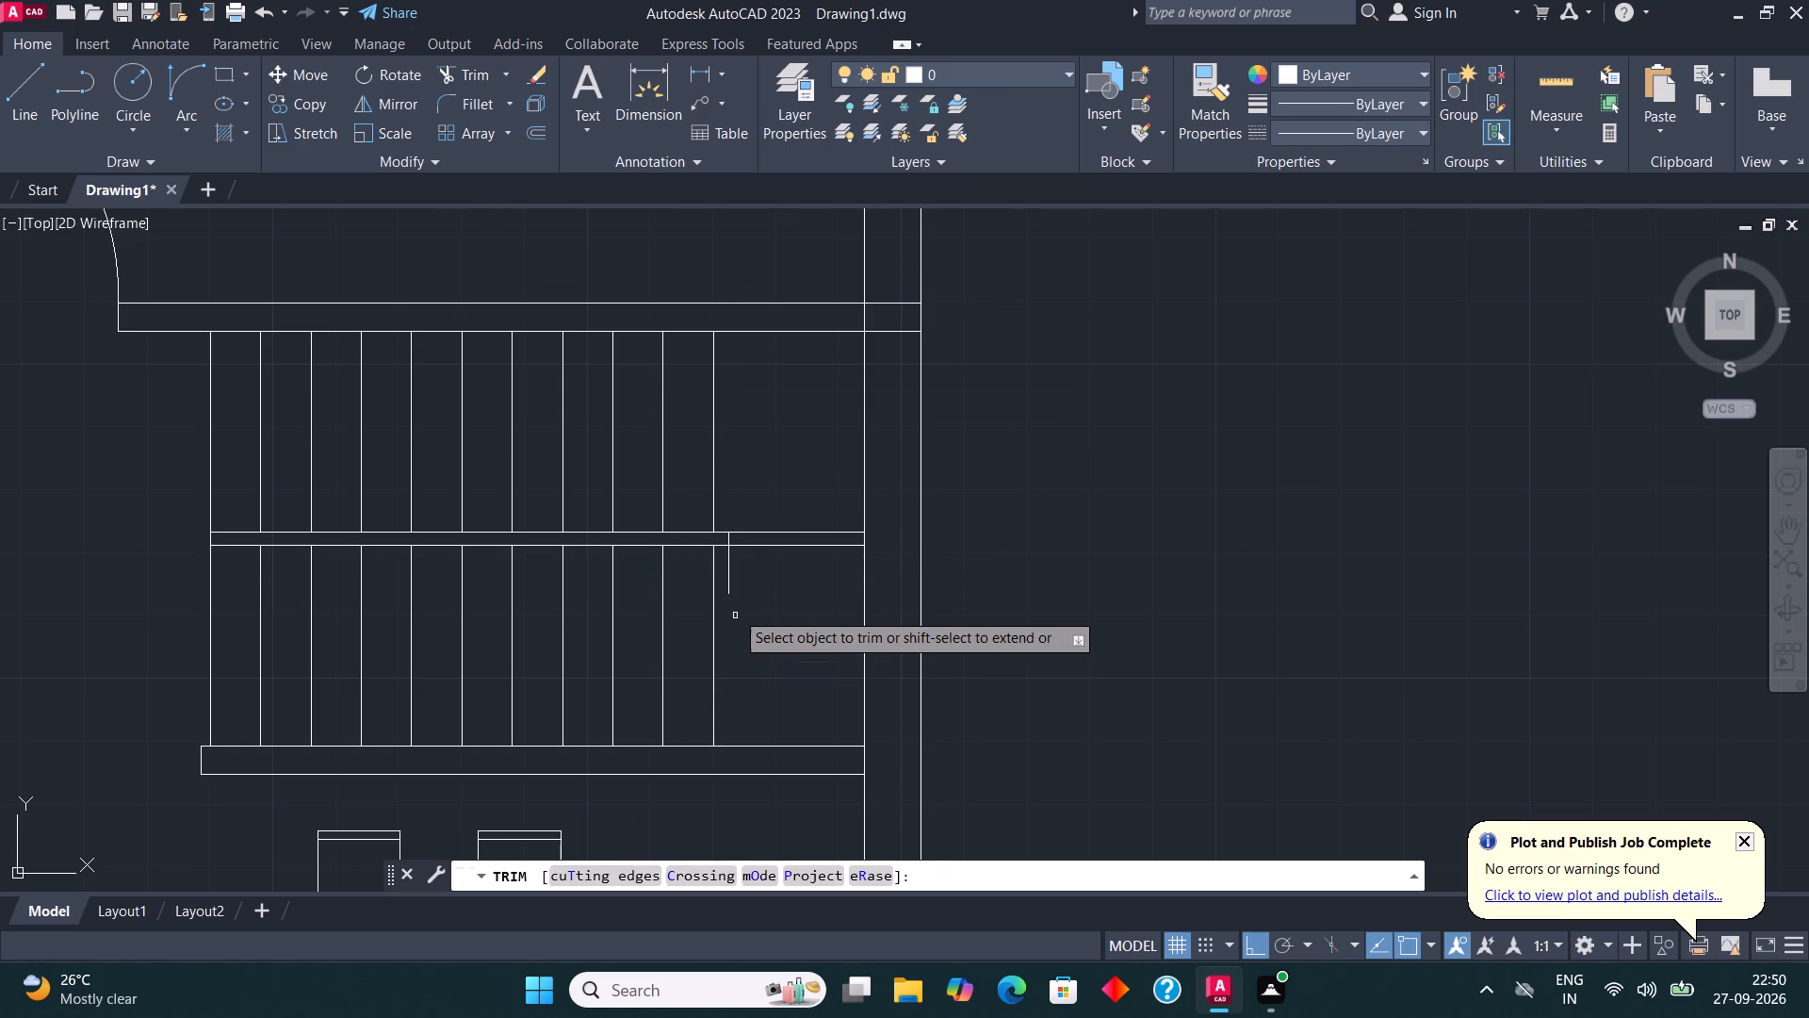
{"action": "left_click", "coordinate": [725, 579]}
{"action": "left_click_drag", "start_coordinate": [794, 629], "coordinate": [789, 586]}
{"action": "left_click", "coordinate": [774, 478]}
{"action": "key", "text": "Escape"}
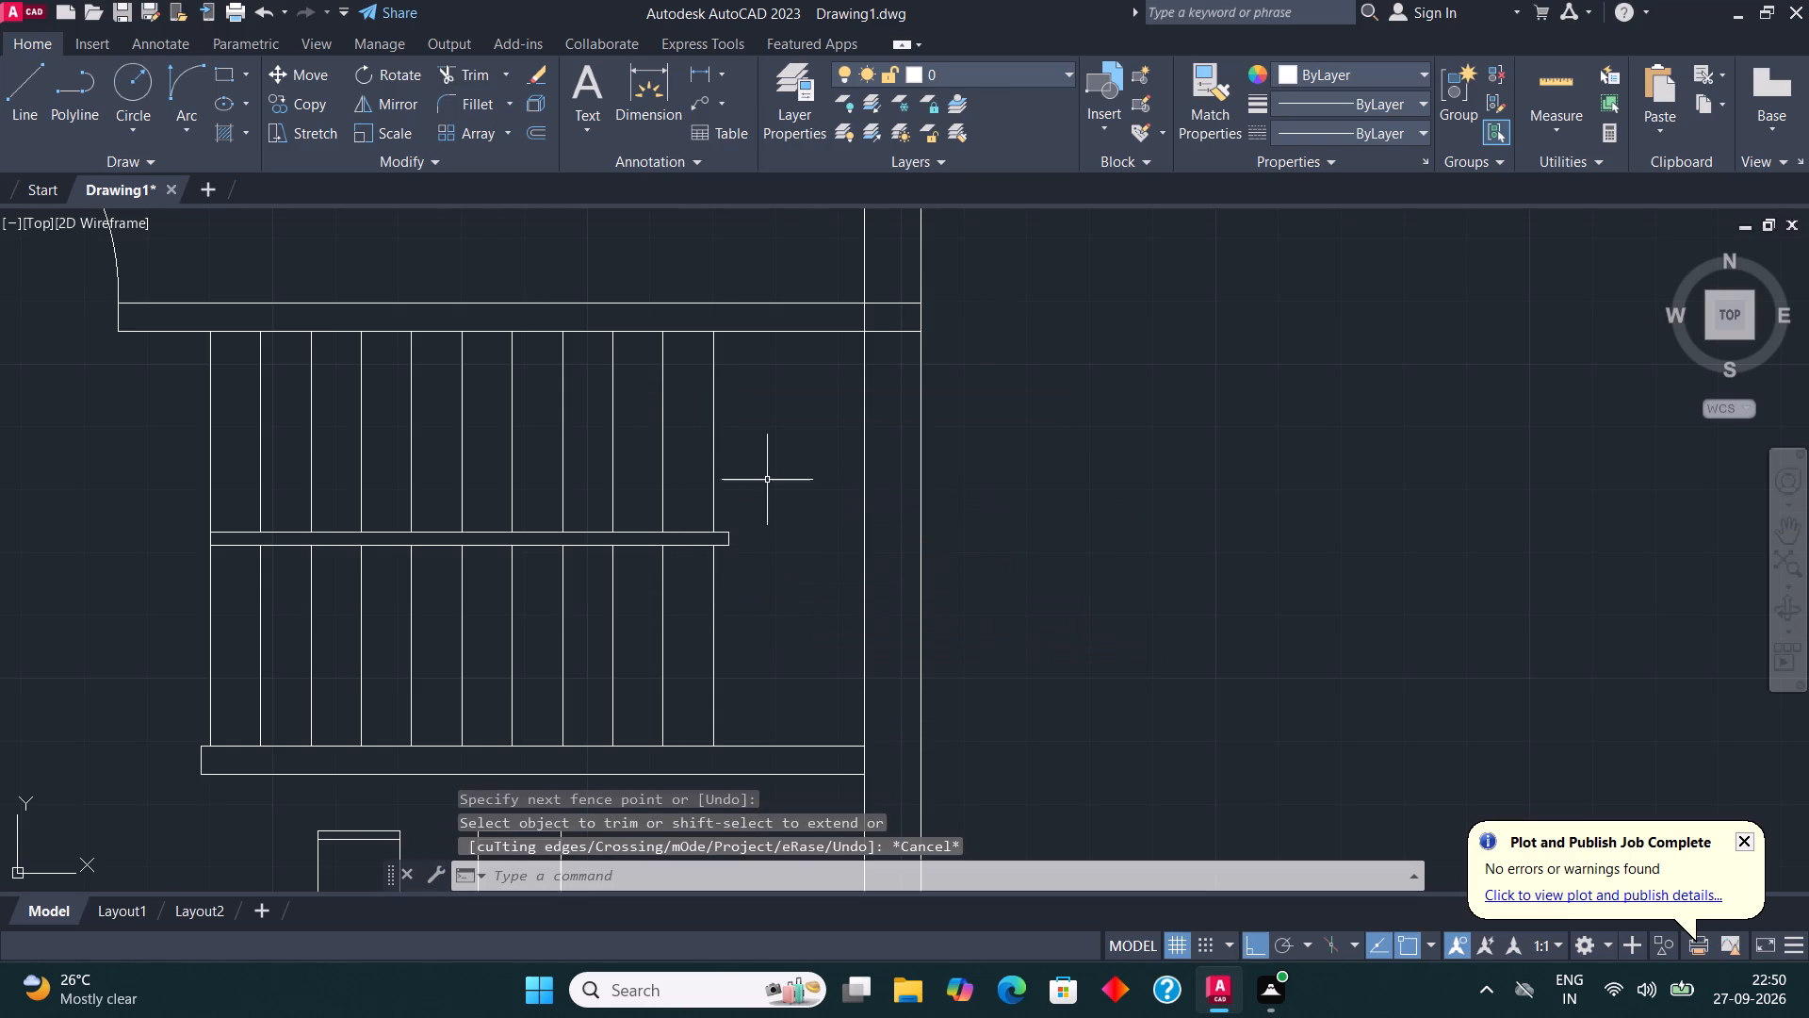
Draw a U-shaped direction line from the upper flight's first tread across the landing, about 2'-9" down, and back through the lower flight.
{"action": "left_click", "coordinate": [41, 85]}
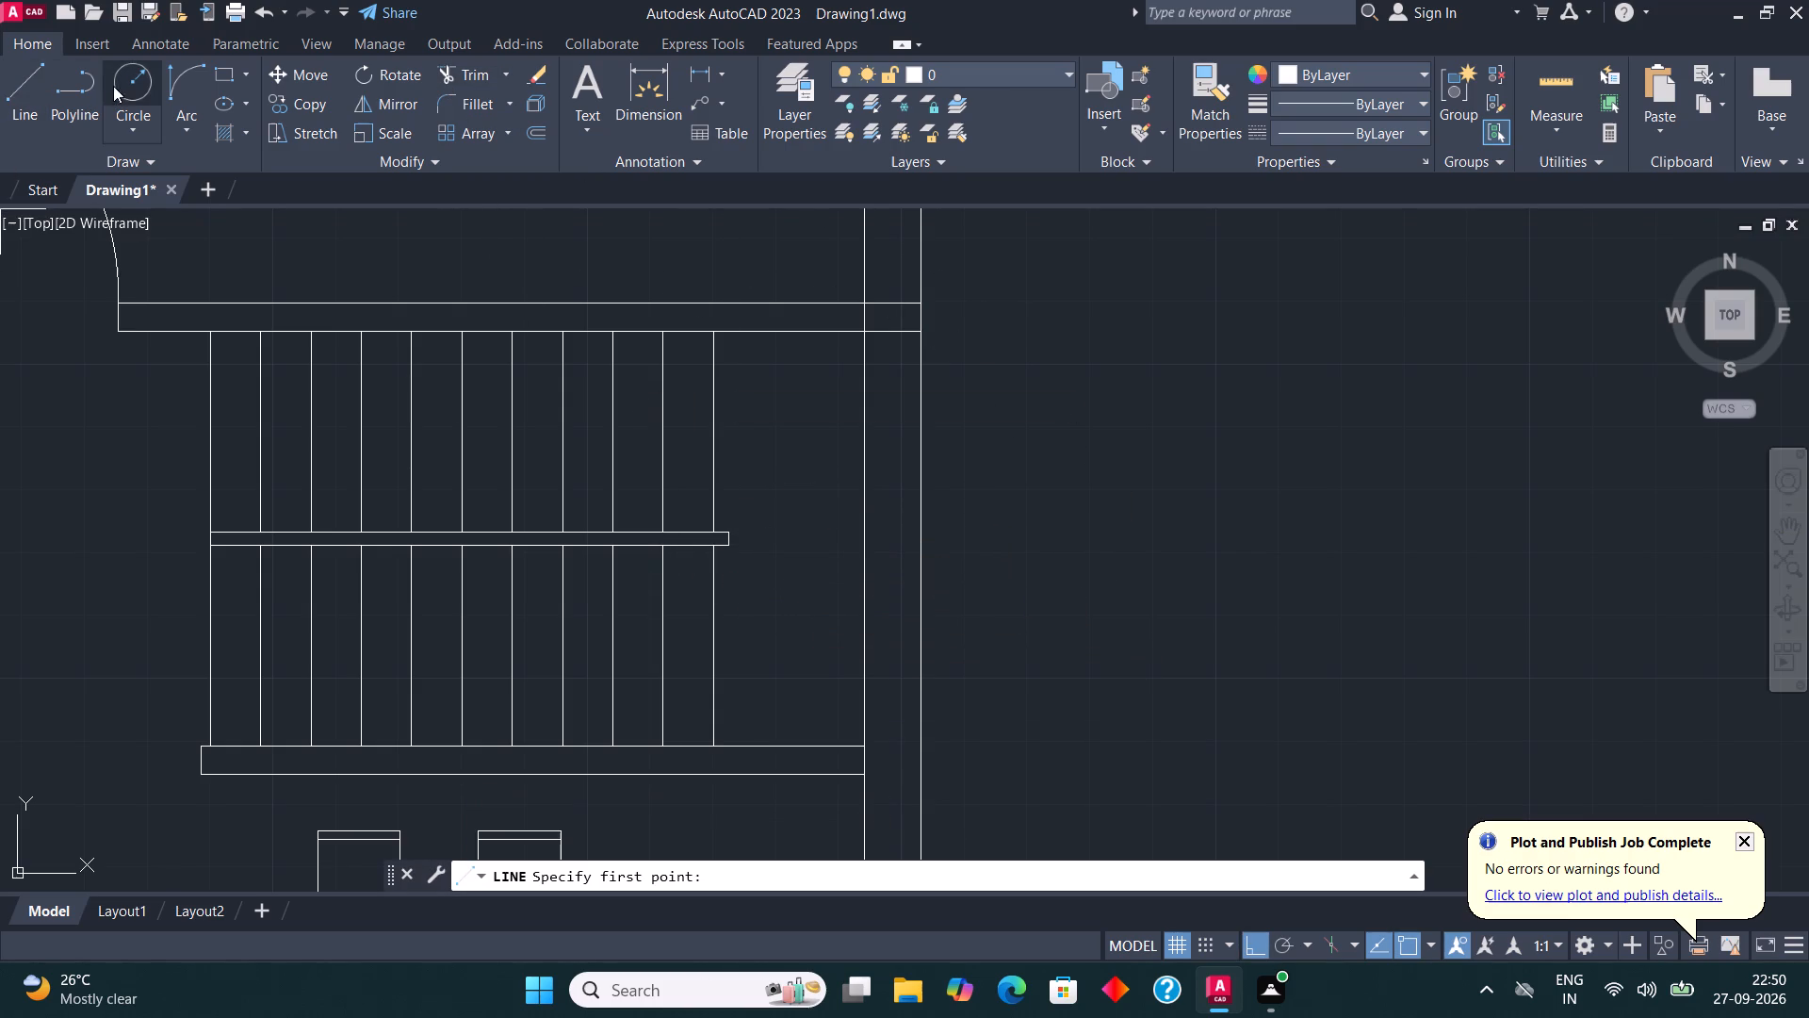
{"action": "left_click", "coordinate": [211, 430]}
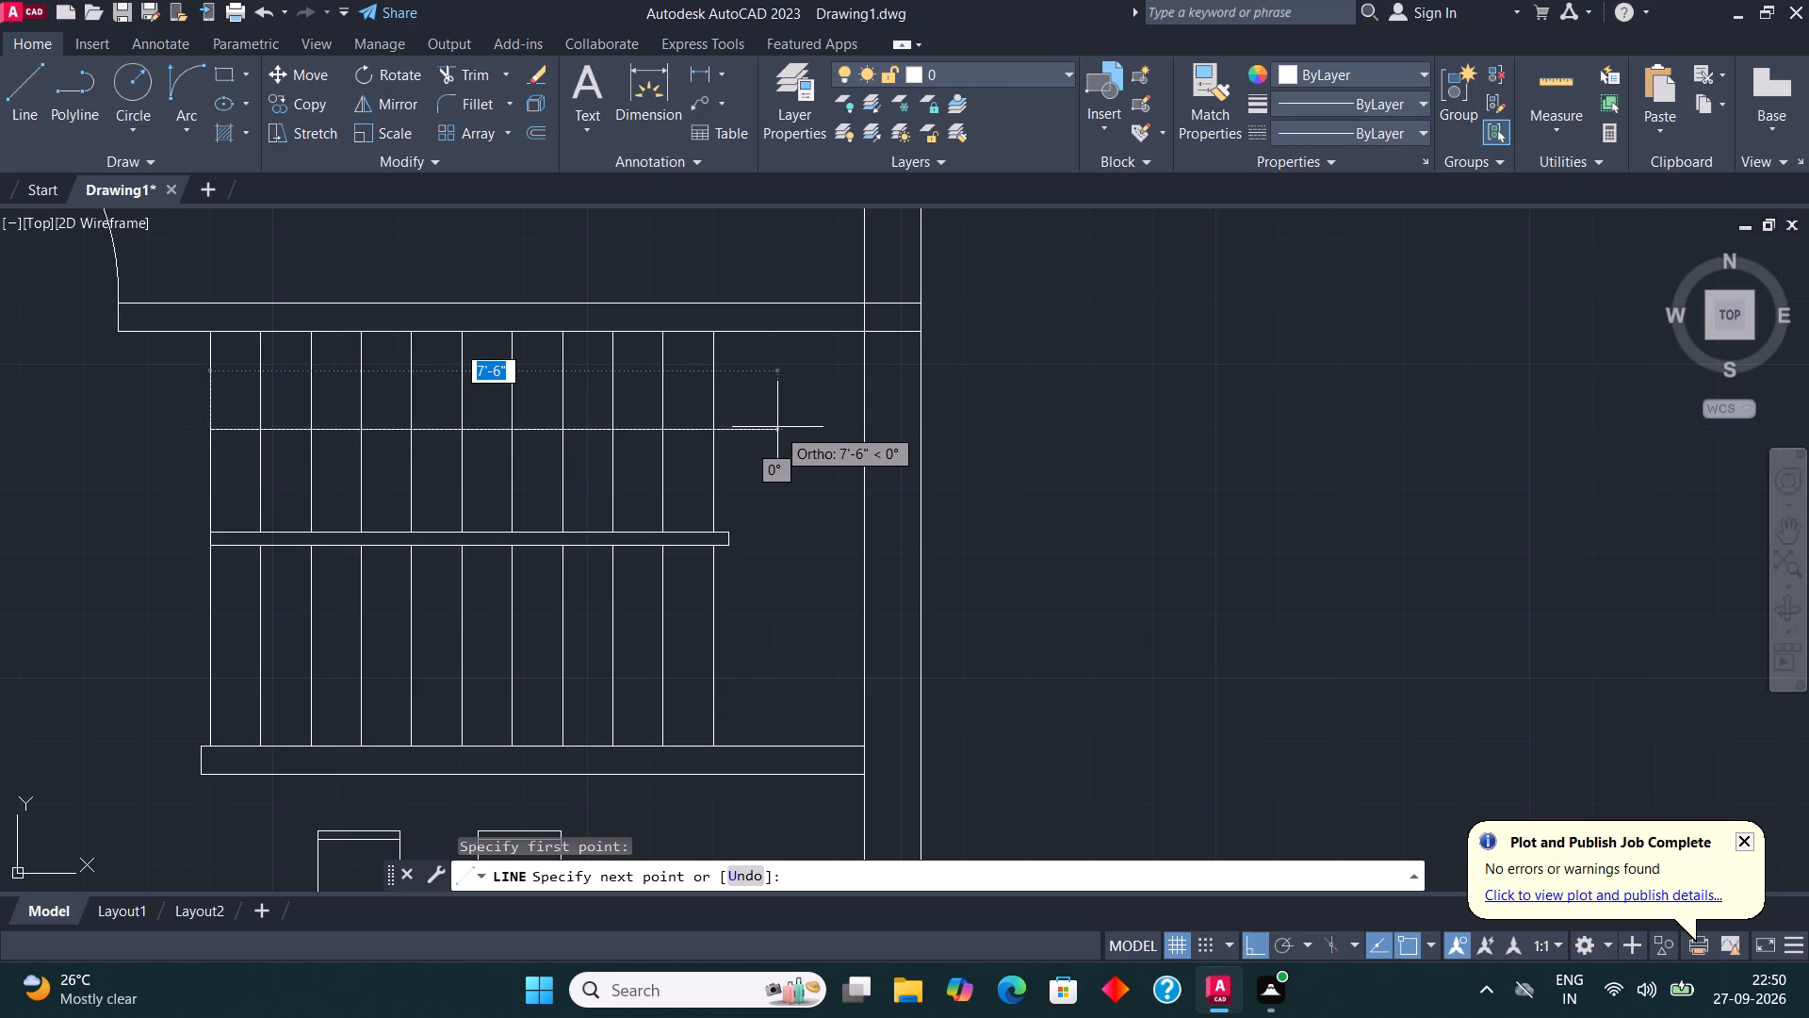
{"action": "left_click", "coordinate": [783, 423]}
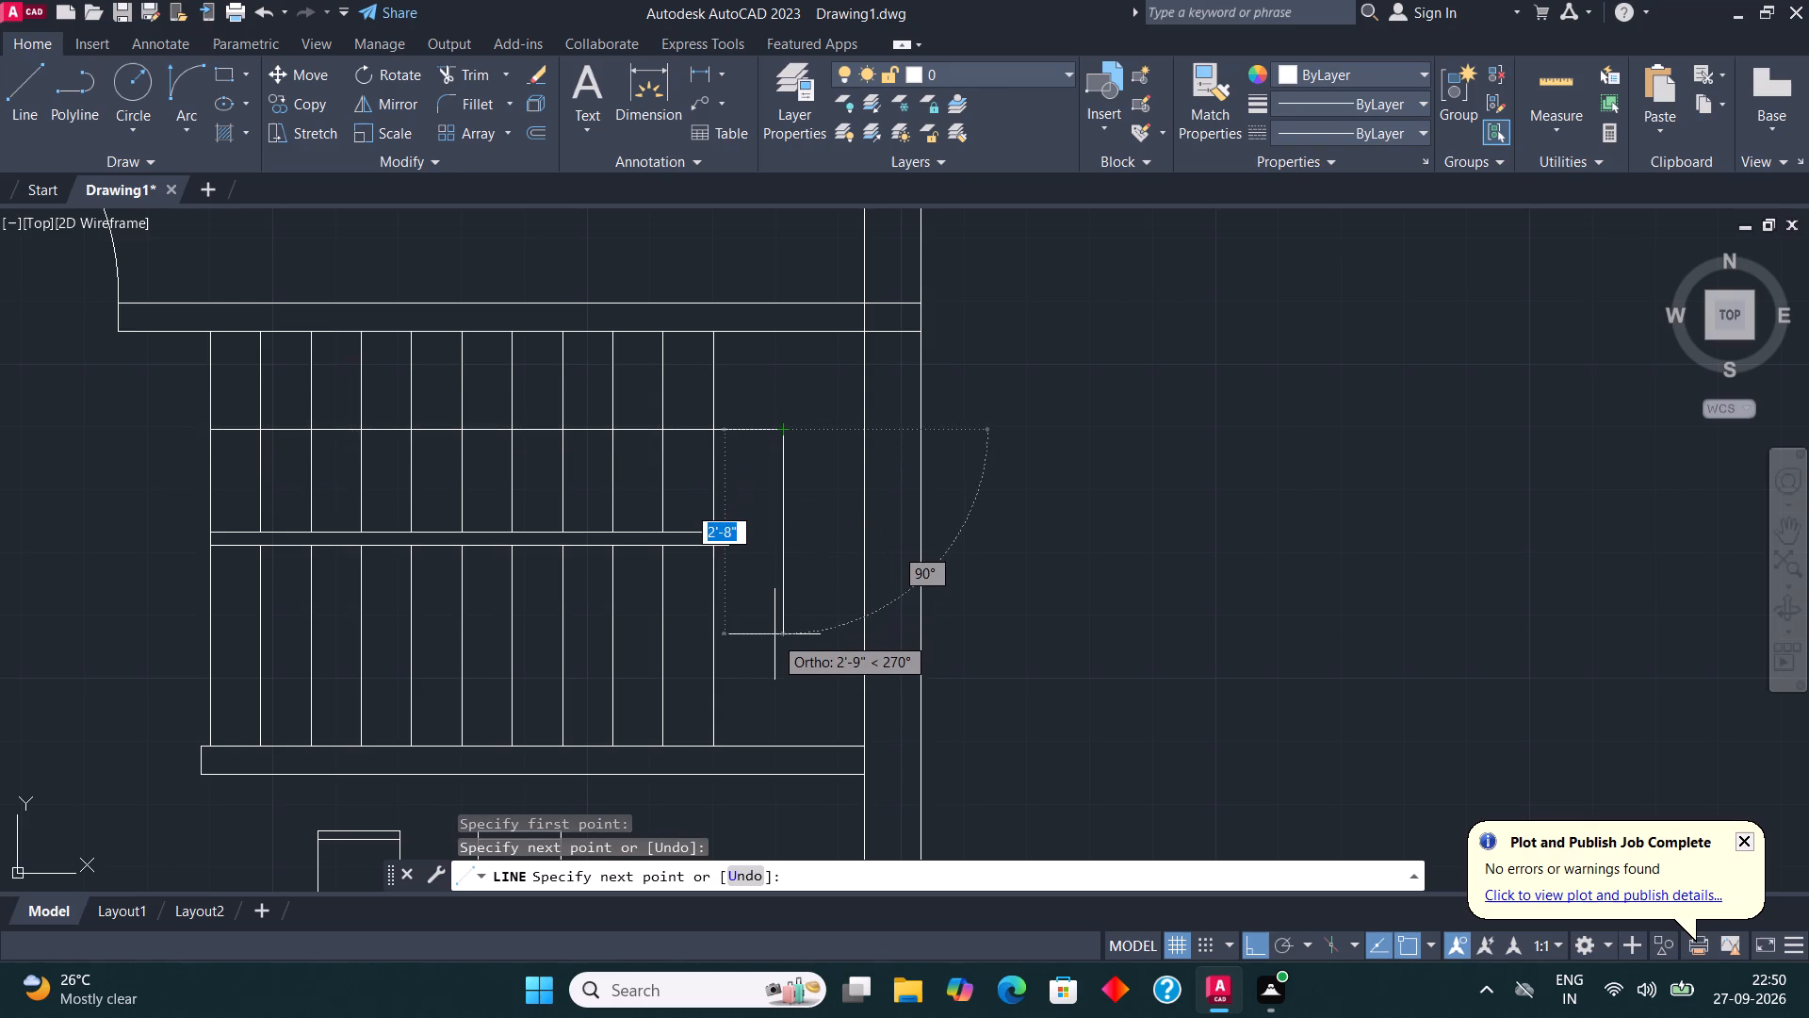
{"action": "left_click", "coordinate": [774, 637]}
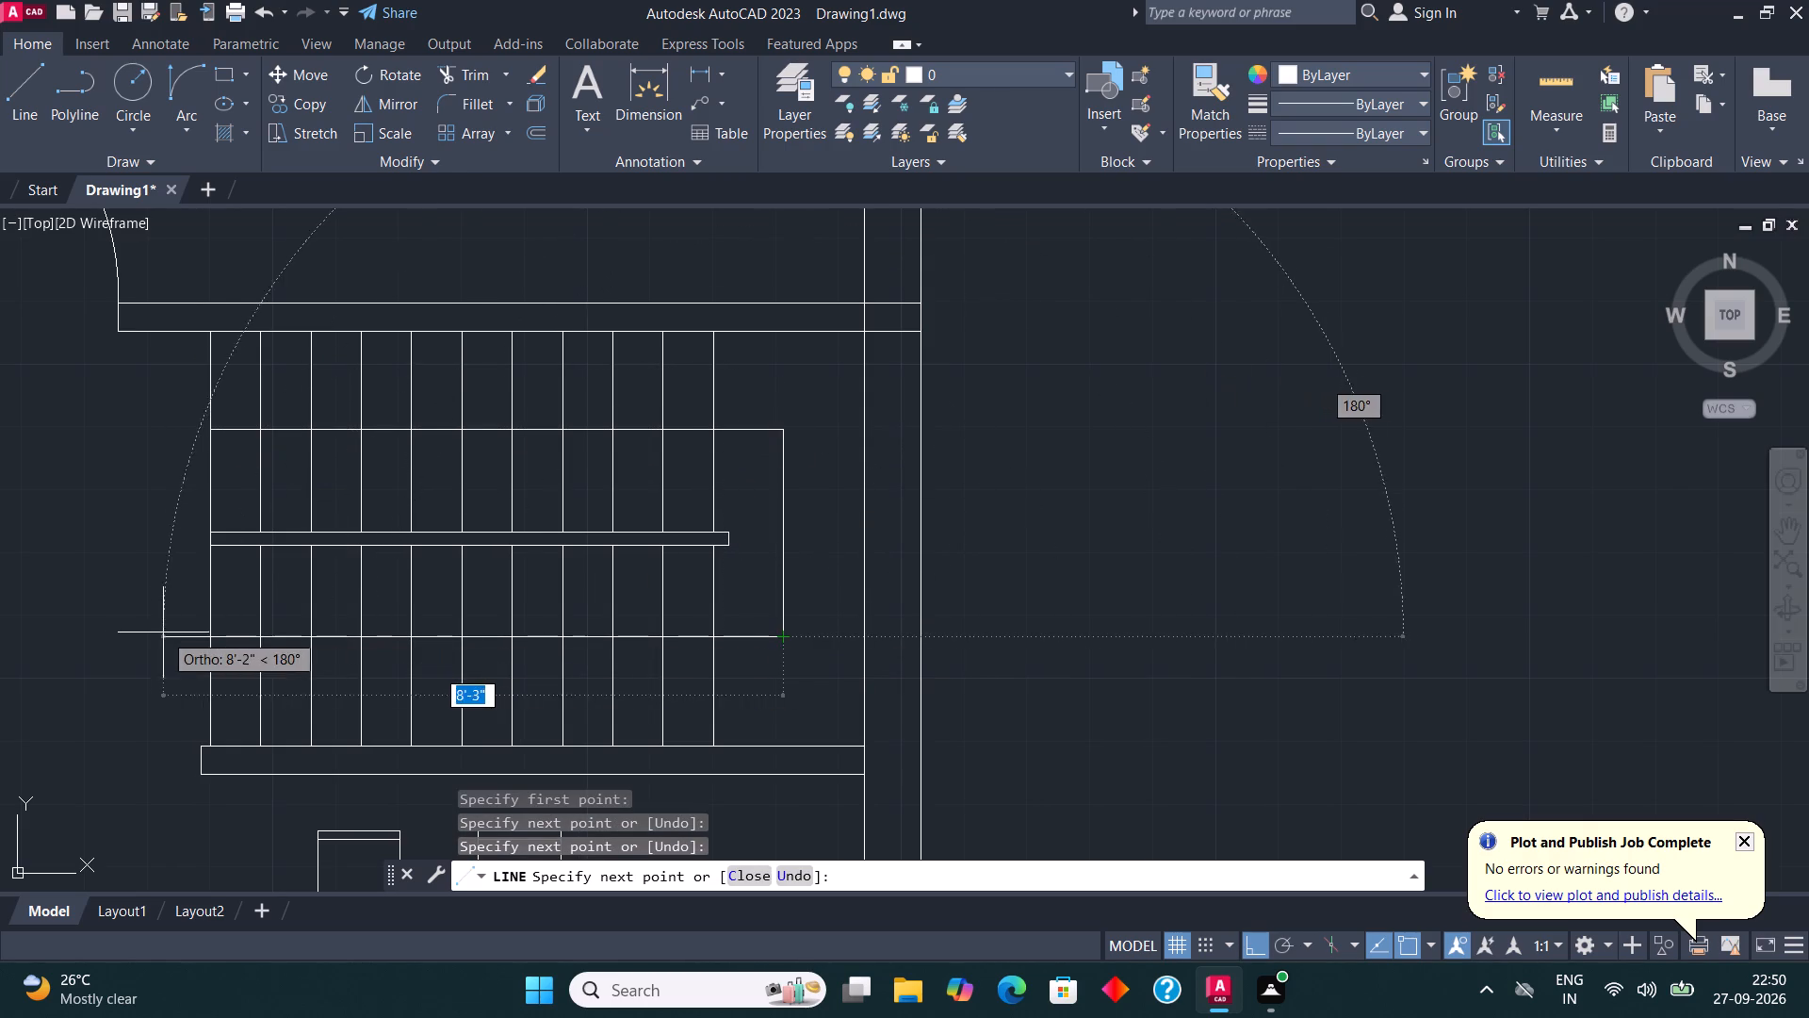
{"action": "scroll", "coordinate": [152, 631], "scroll_direction": "up", "scroll_amount": 1}
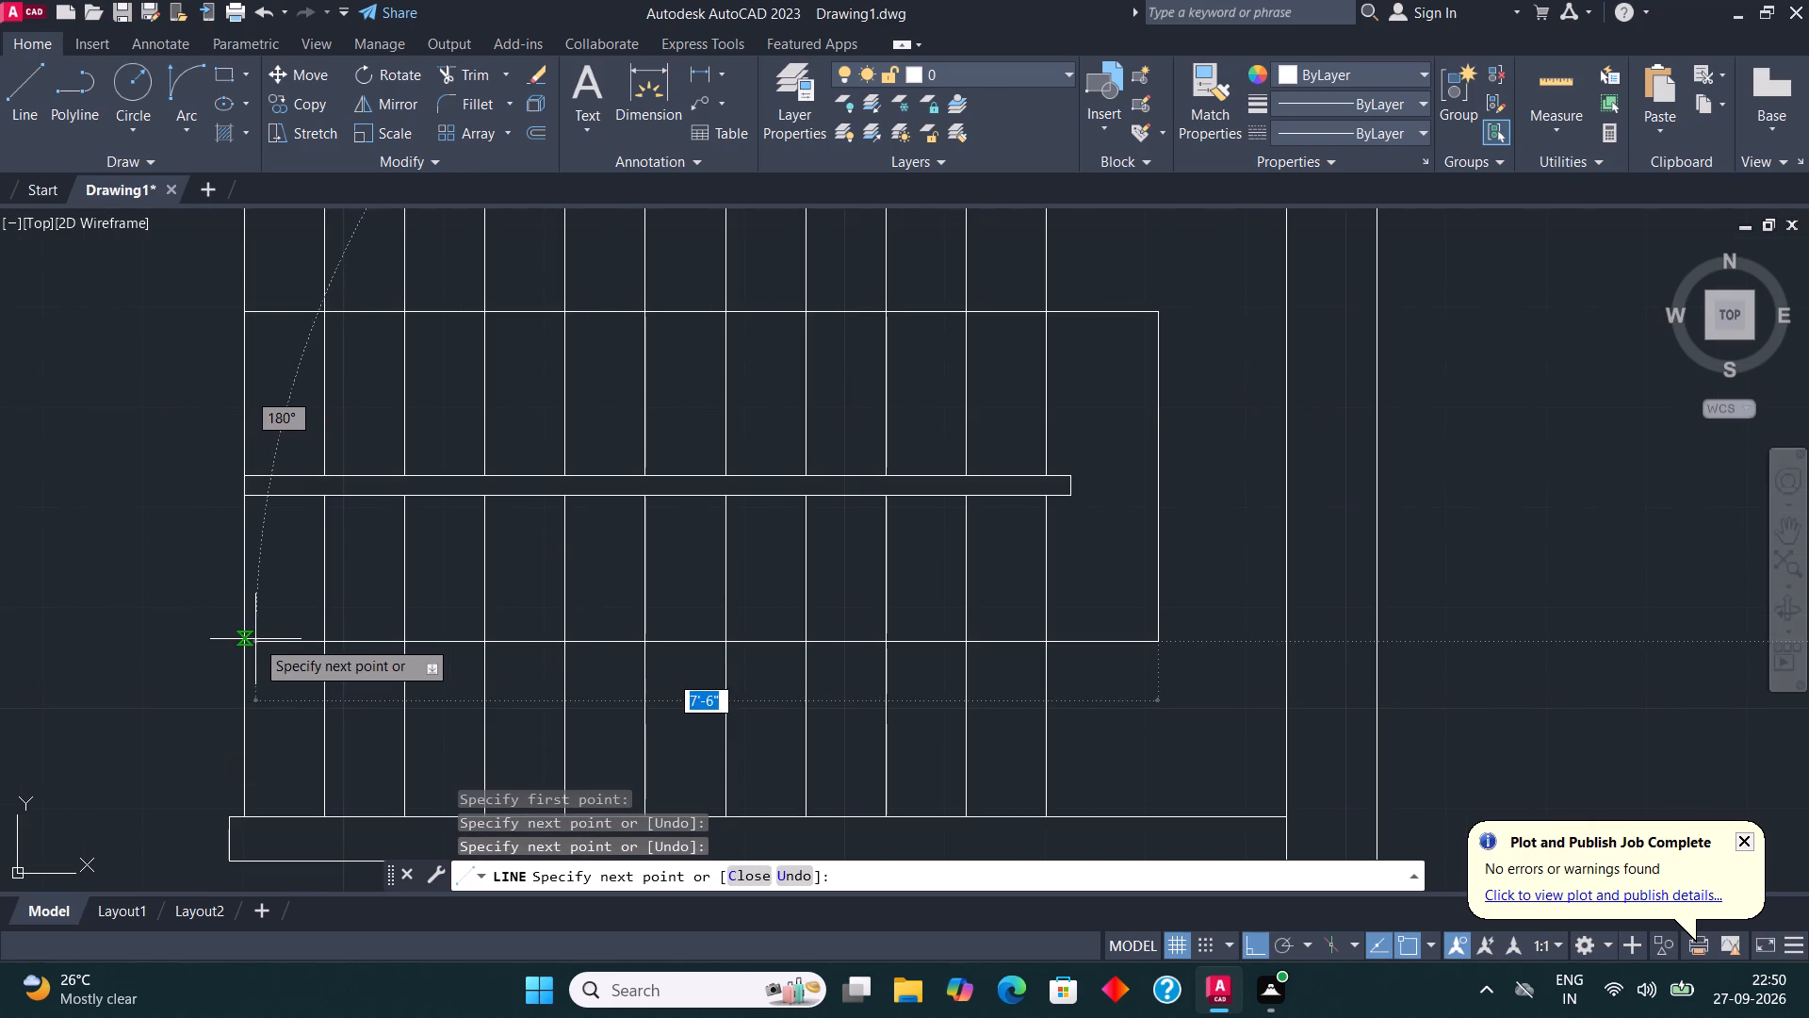
{"action": "left_click", "coordinate": [255, 639]}
{"action": "key", "text": "Escape"}
Add an arrowhead at the direction line's lower-flight end by drawing one slanted line and mirroring it, keeping the source.
{"action": "scroll", "coordinate": [276, 633], "scroll_direction": "up", "scroll_amount": 3}
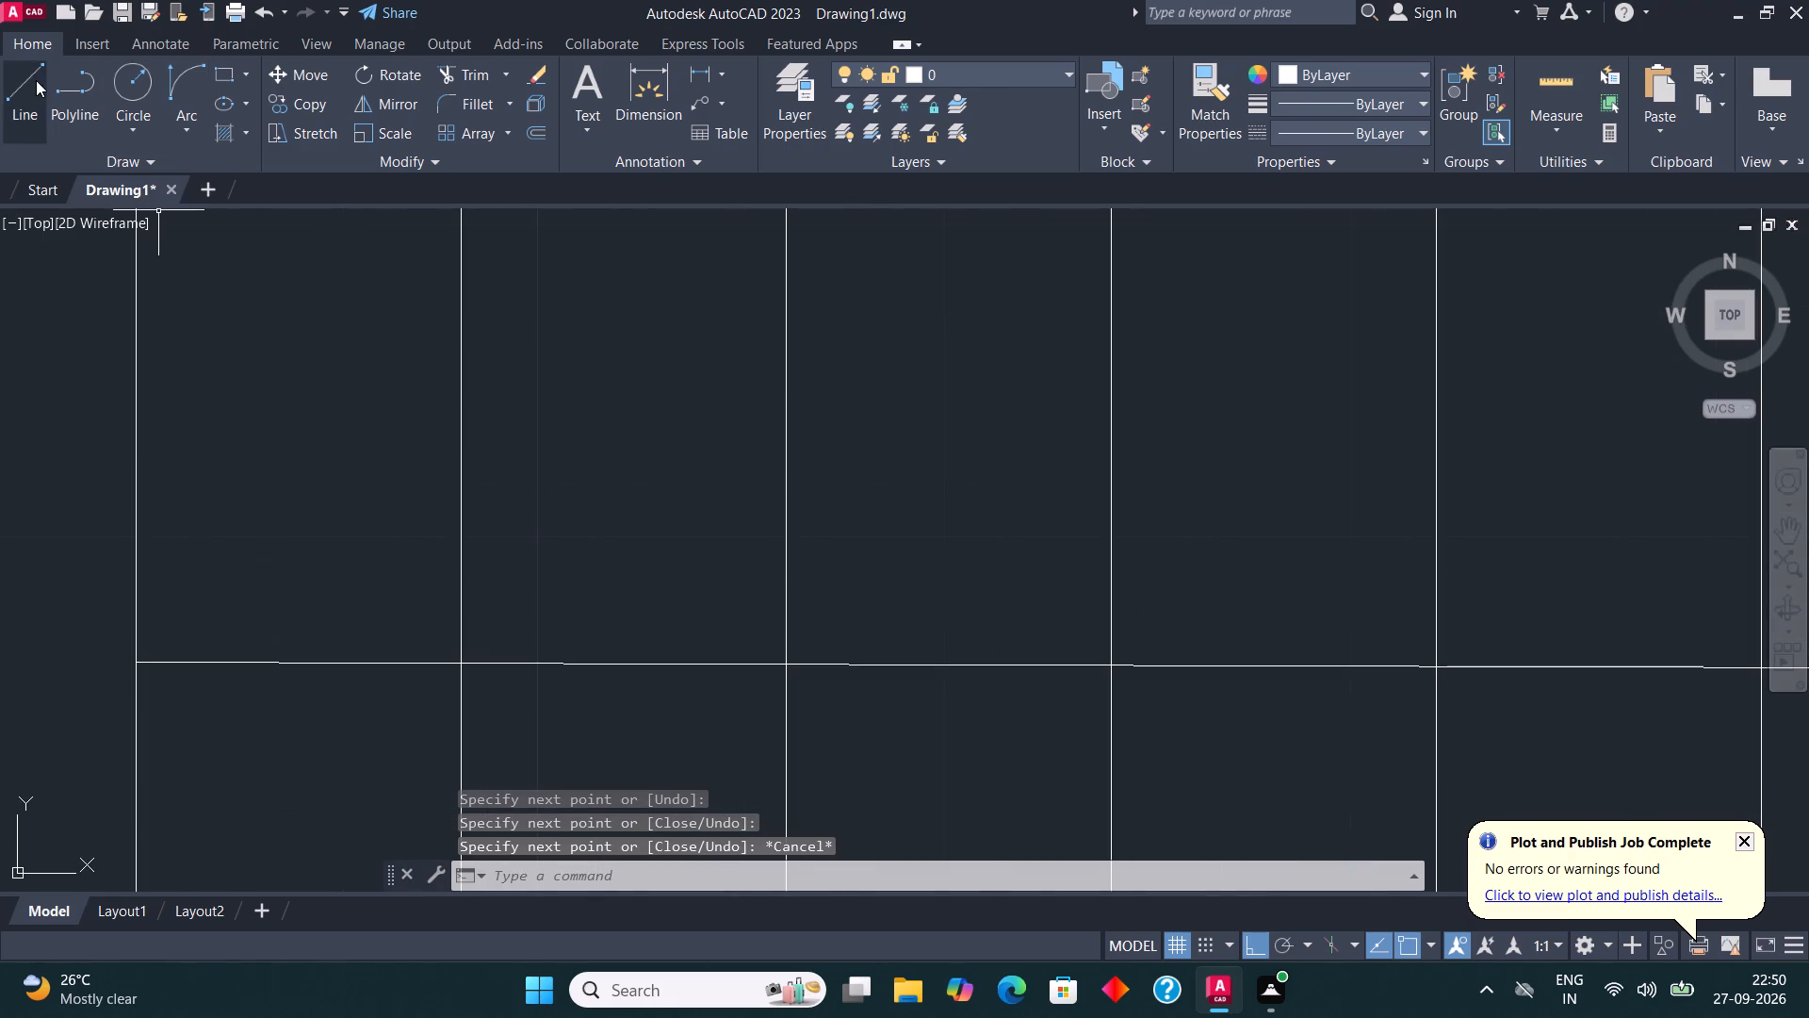
{"action": "left_click", "coordinate": [36, 80]}
{"action": "left_click", "coordinate": [138, 665]}
{"action": "scroll", "coordinate": [154, 686], "scroll_direction": "down", "scroll_amount": 2}
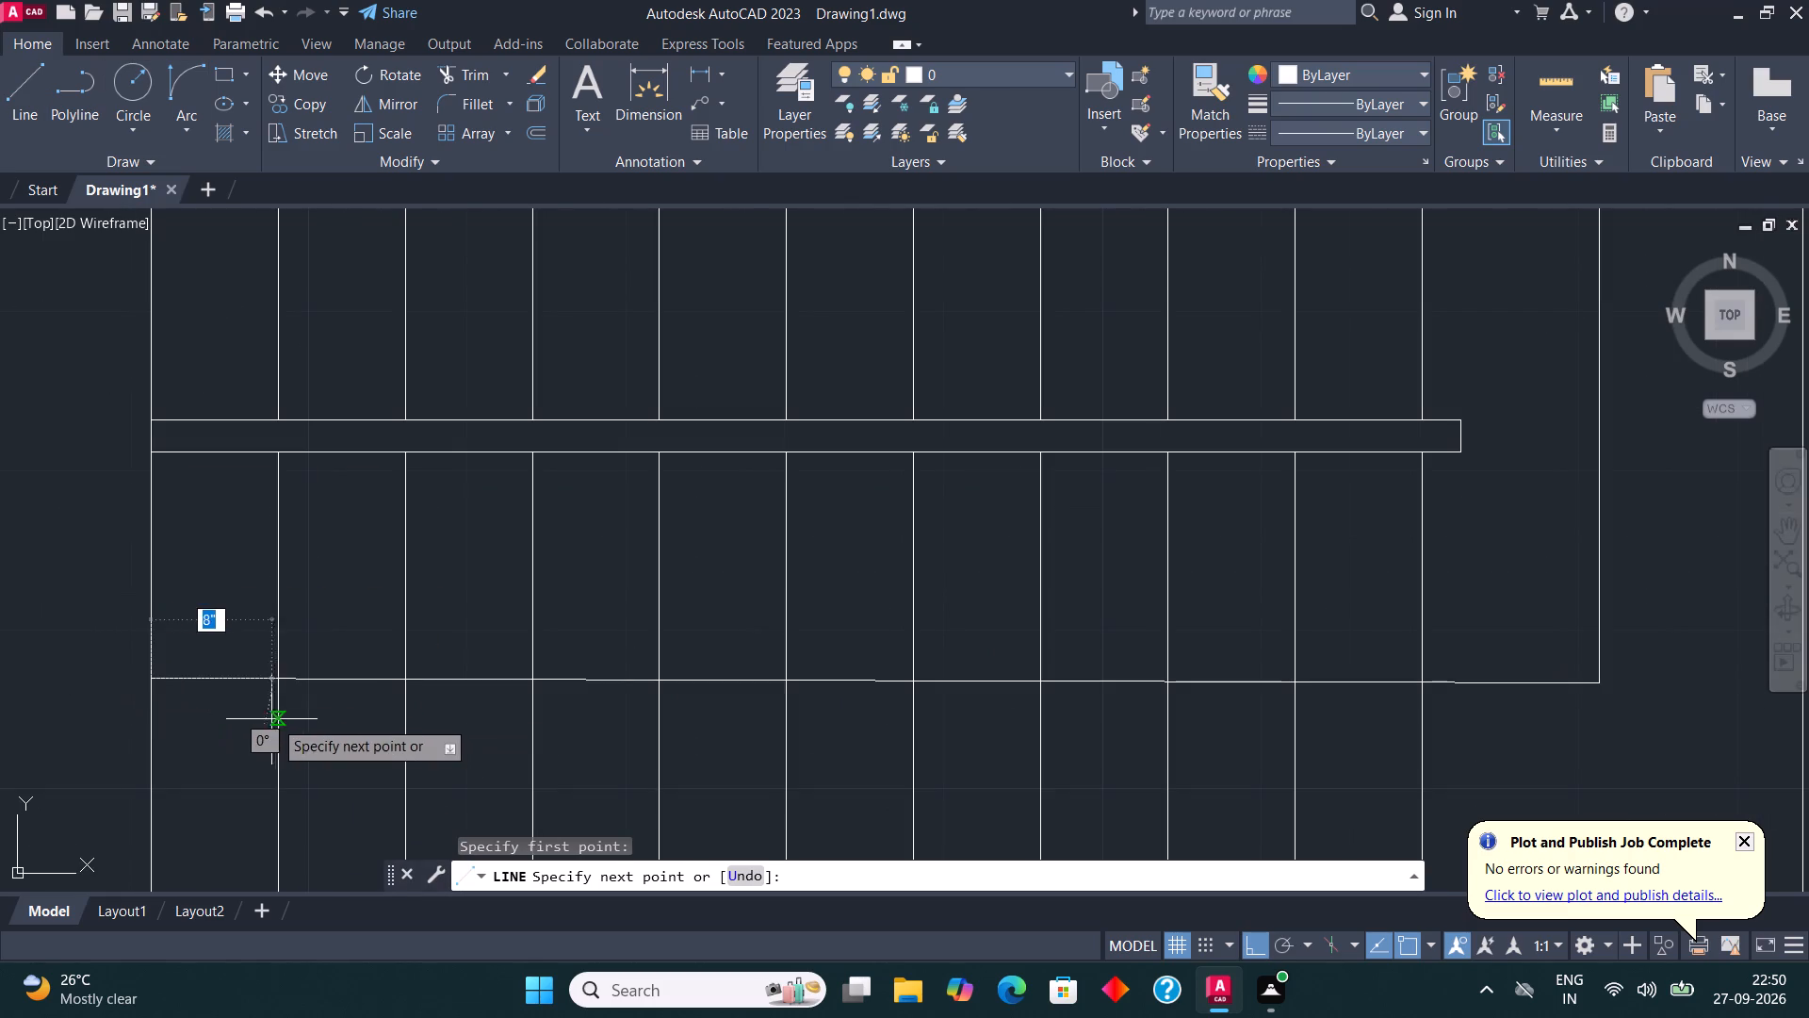
{"action": "left_click", "coordinate": [285, 762]}
{"action": "key", "text": "Escape"}
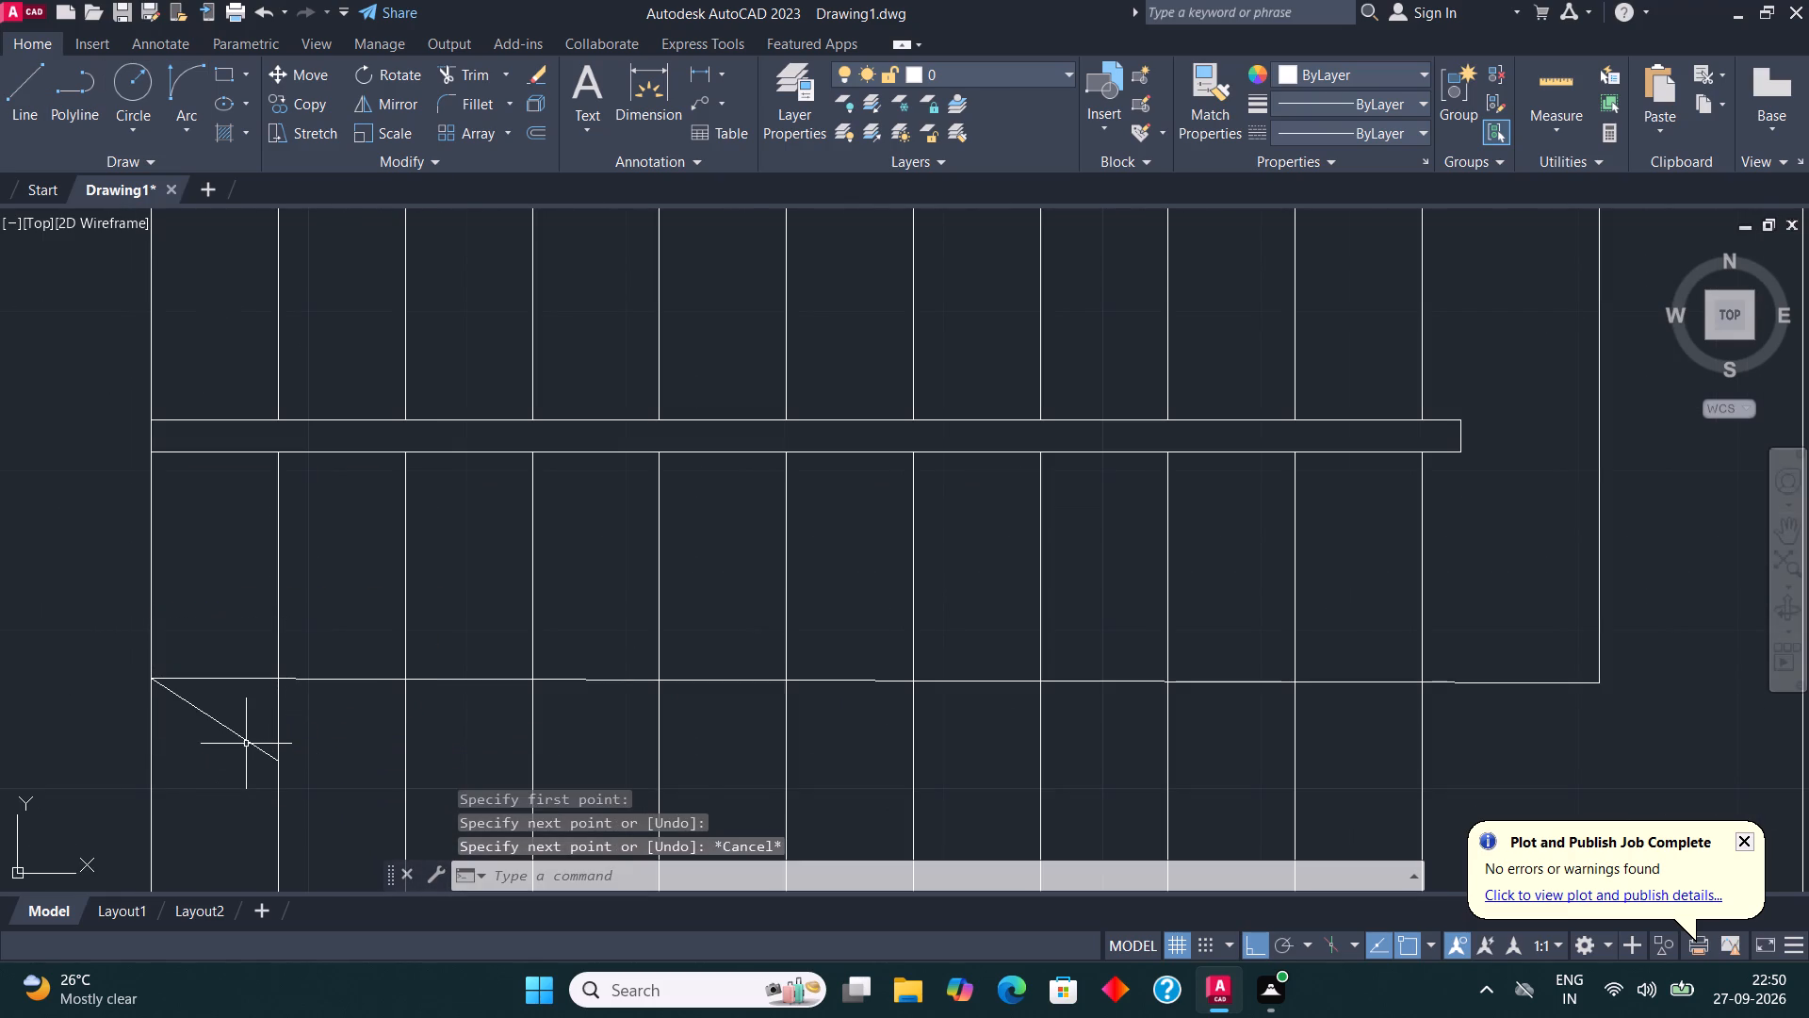
{"action": "left_click", "coordinate": [246, 743]}
{"action": "left_click", "coordinate": [396, 92]}
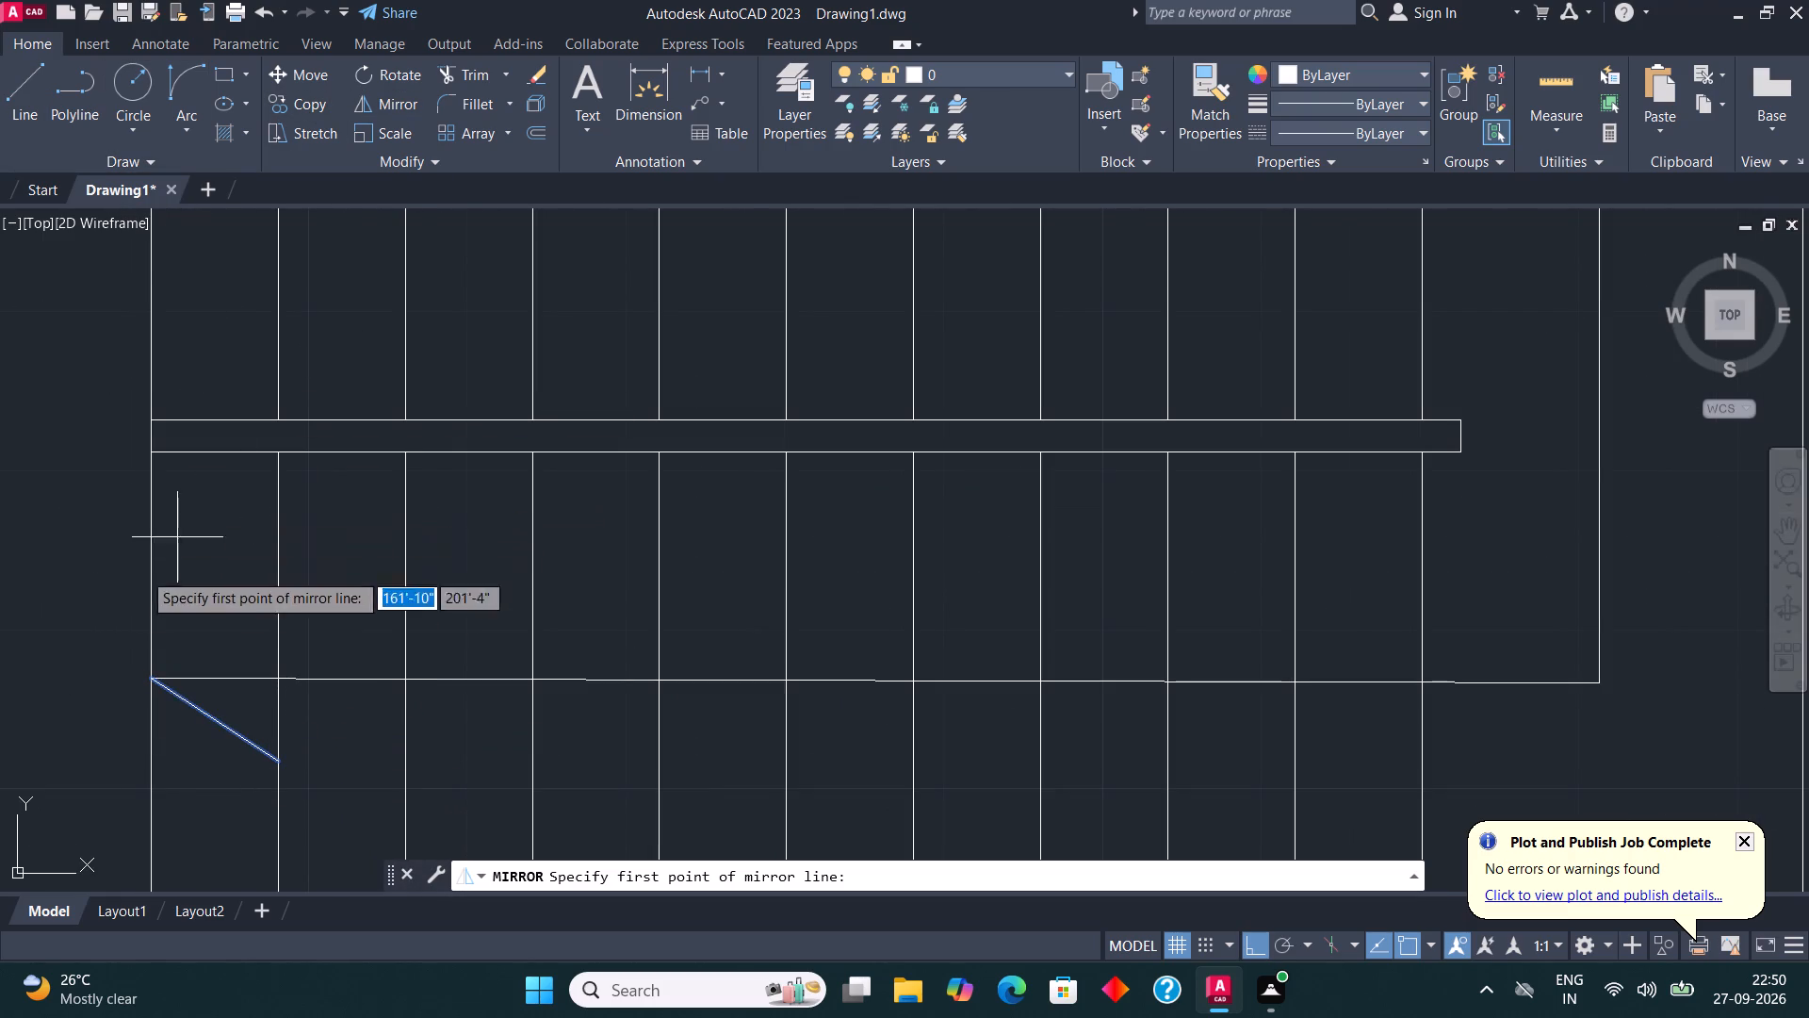
{"action": "left_click", "coordinate": [147, 679]}
{"action": "left_click", "coordinate": [262, 597]}
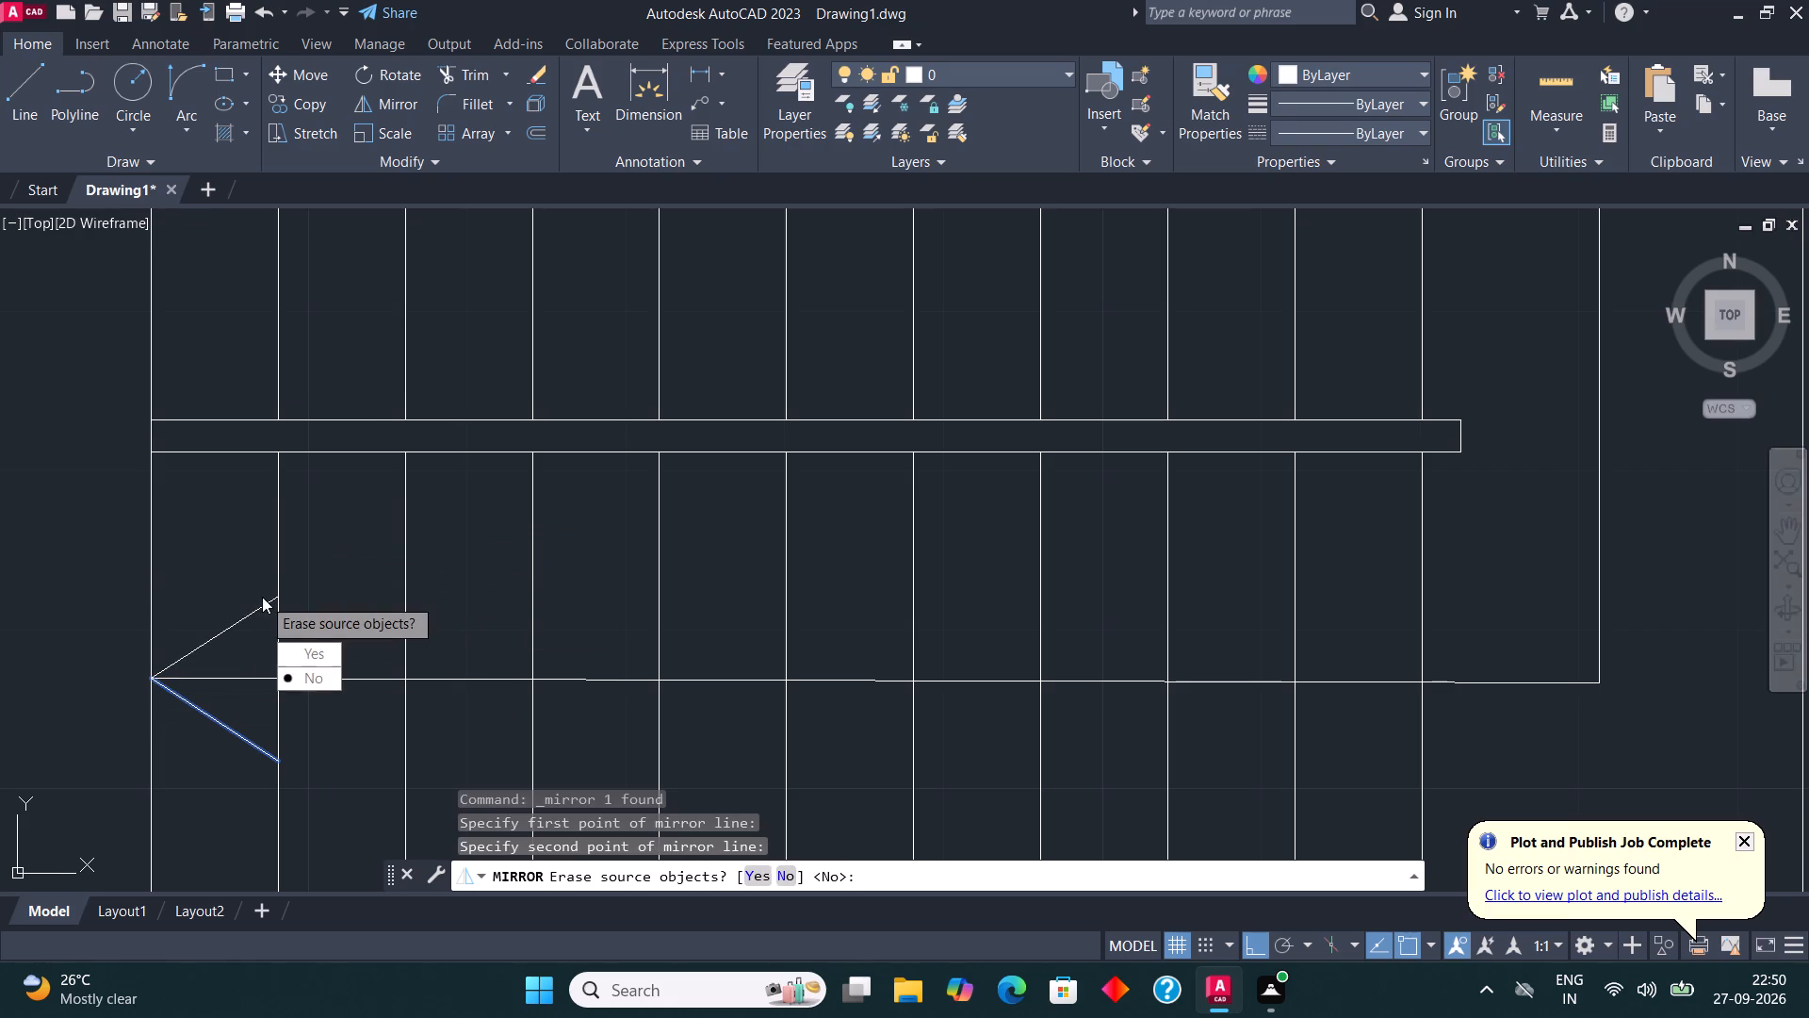
{"action": "left_click_drag", "start_coordinate": [312, 672], "coordinate": [262, 597]}
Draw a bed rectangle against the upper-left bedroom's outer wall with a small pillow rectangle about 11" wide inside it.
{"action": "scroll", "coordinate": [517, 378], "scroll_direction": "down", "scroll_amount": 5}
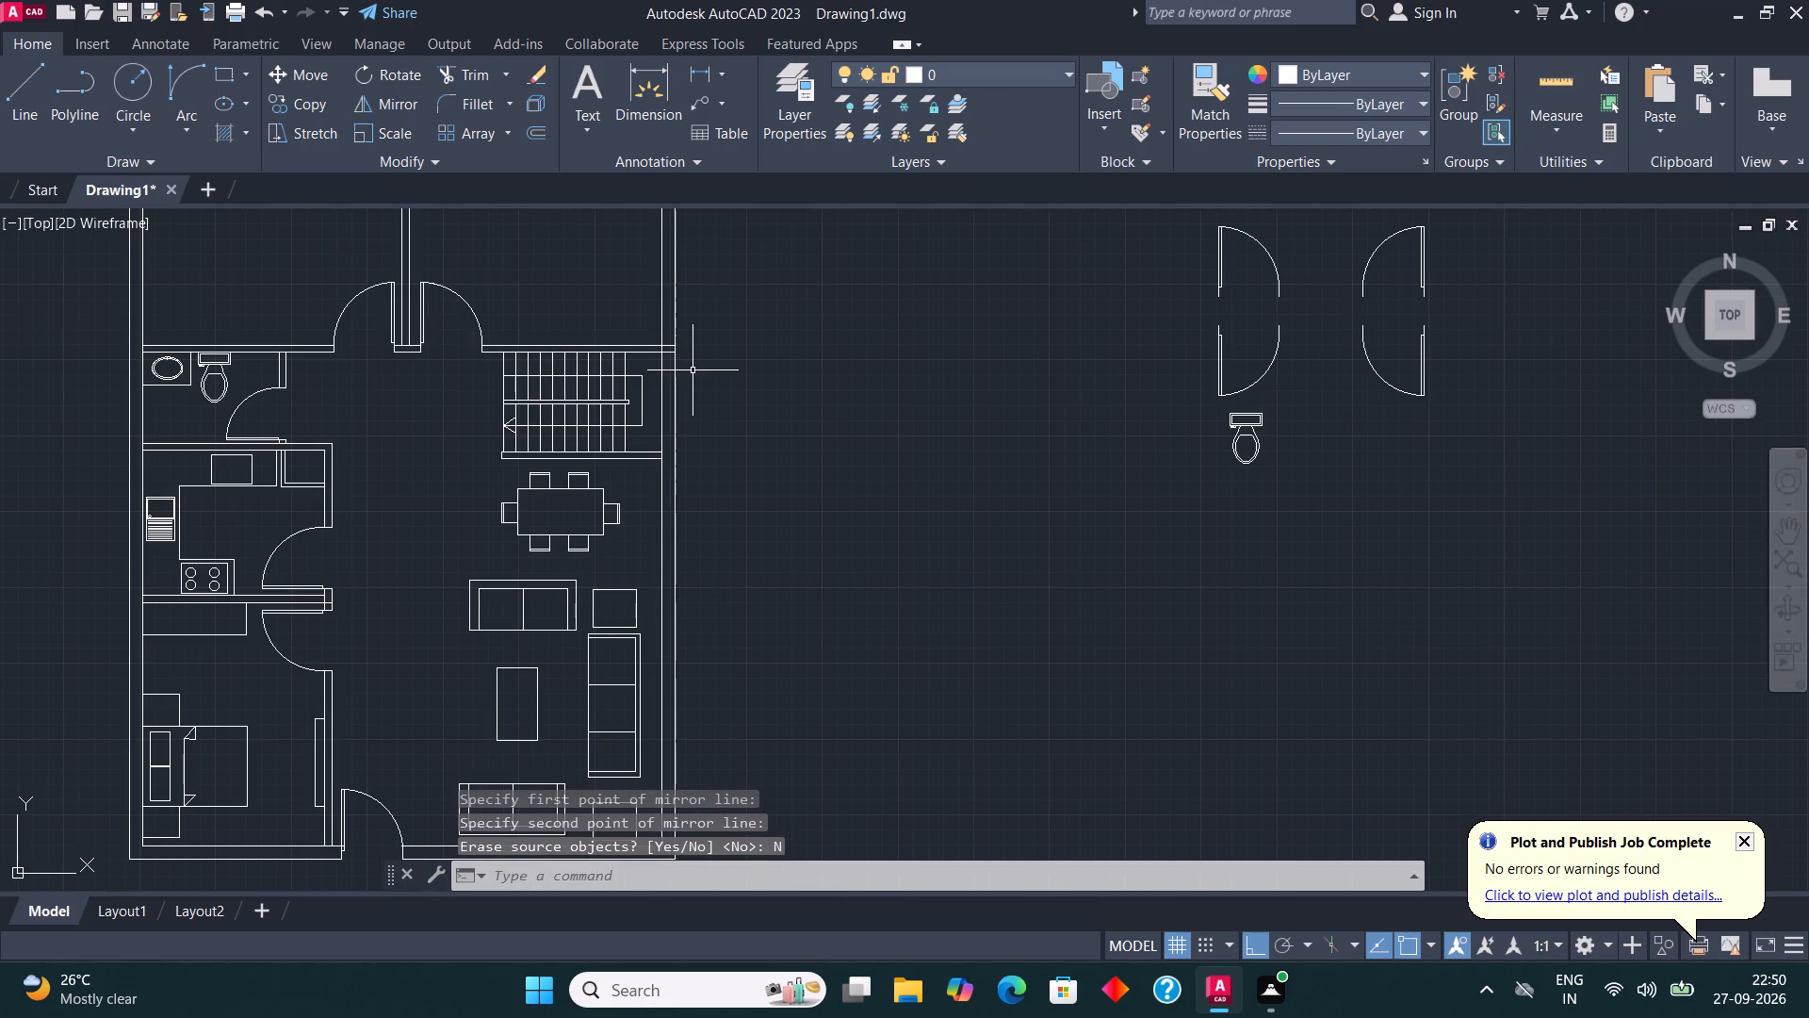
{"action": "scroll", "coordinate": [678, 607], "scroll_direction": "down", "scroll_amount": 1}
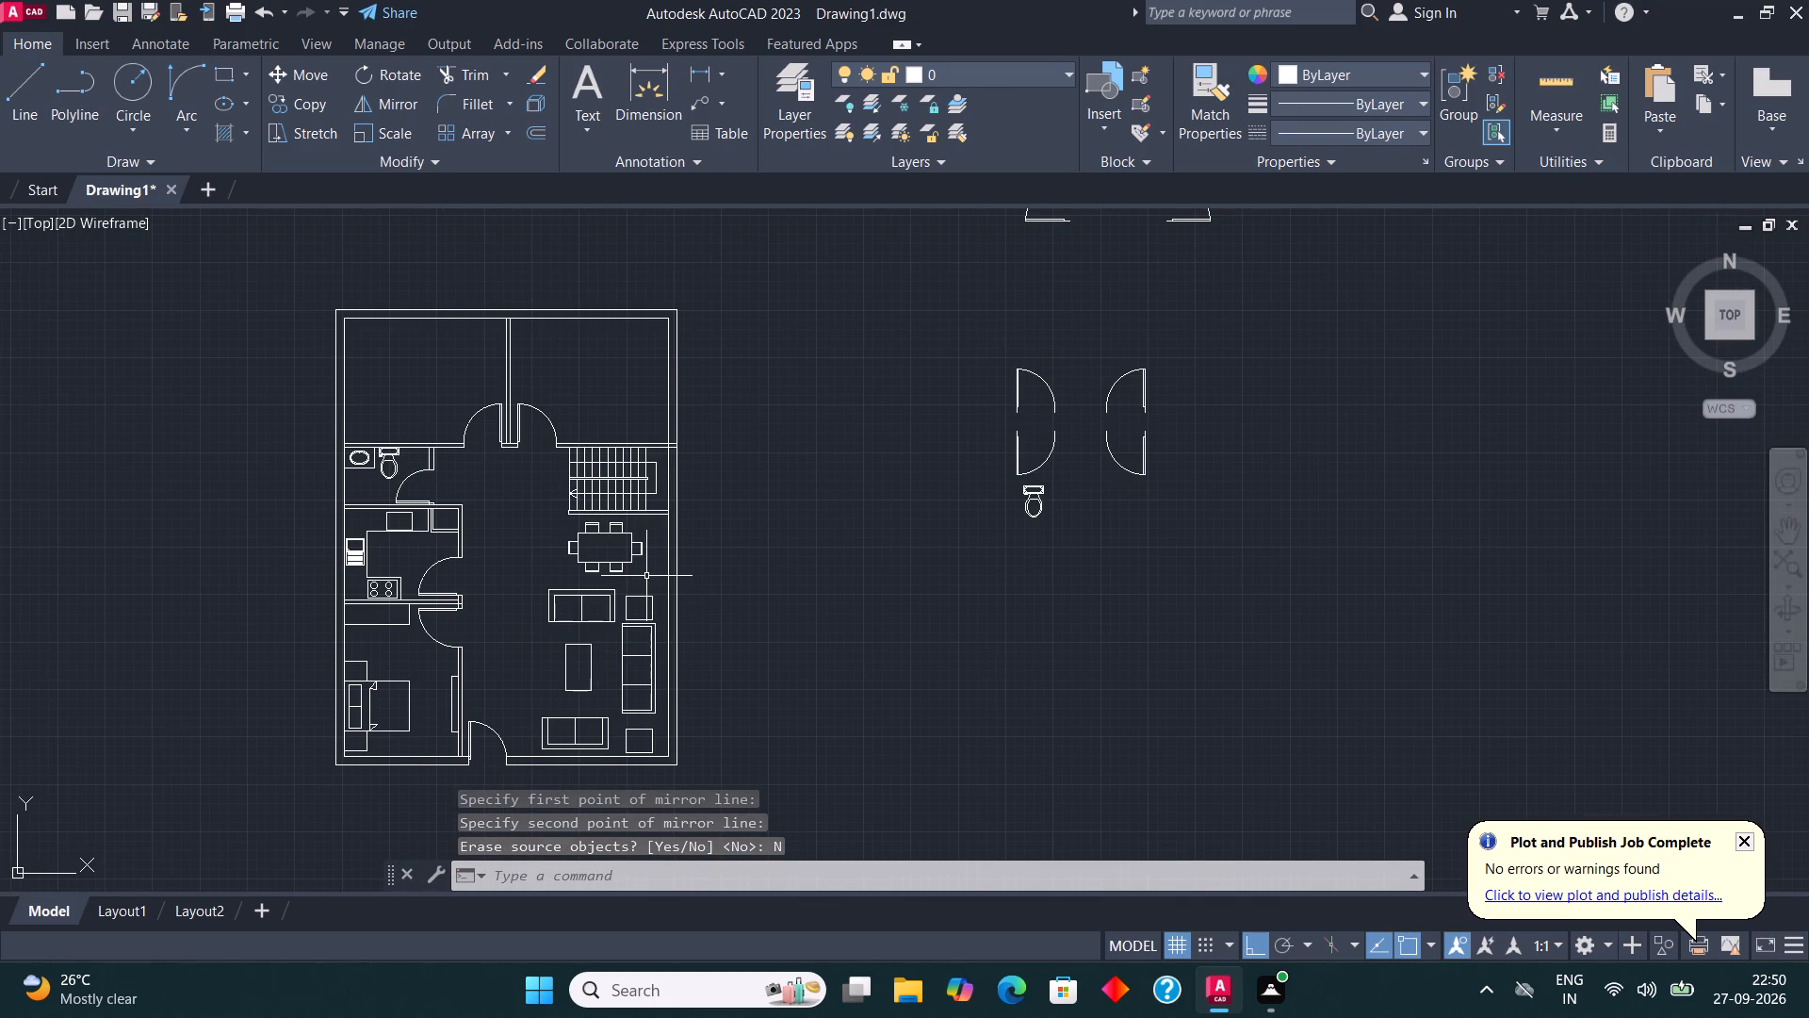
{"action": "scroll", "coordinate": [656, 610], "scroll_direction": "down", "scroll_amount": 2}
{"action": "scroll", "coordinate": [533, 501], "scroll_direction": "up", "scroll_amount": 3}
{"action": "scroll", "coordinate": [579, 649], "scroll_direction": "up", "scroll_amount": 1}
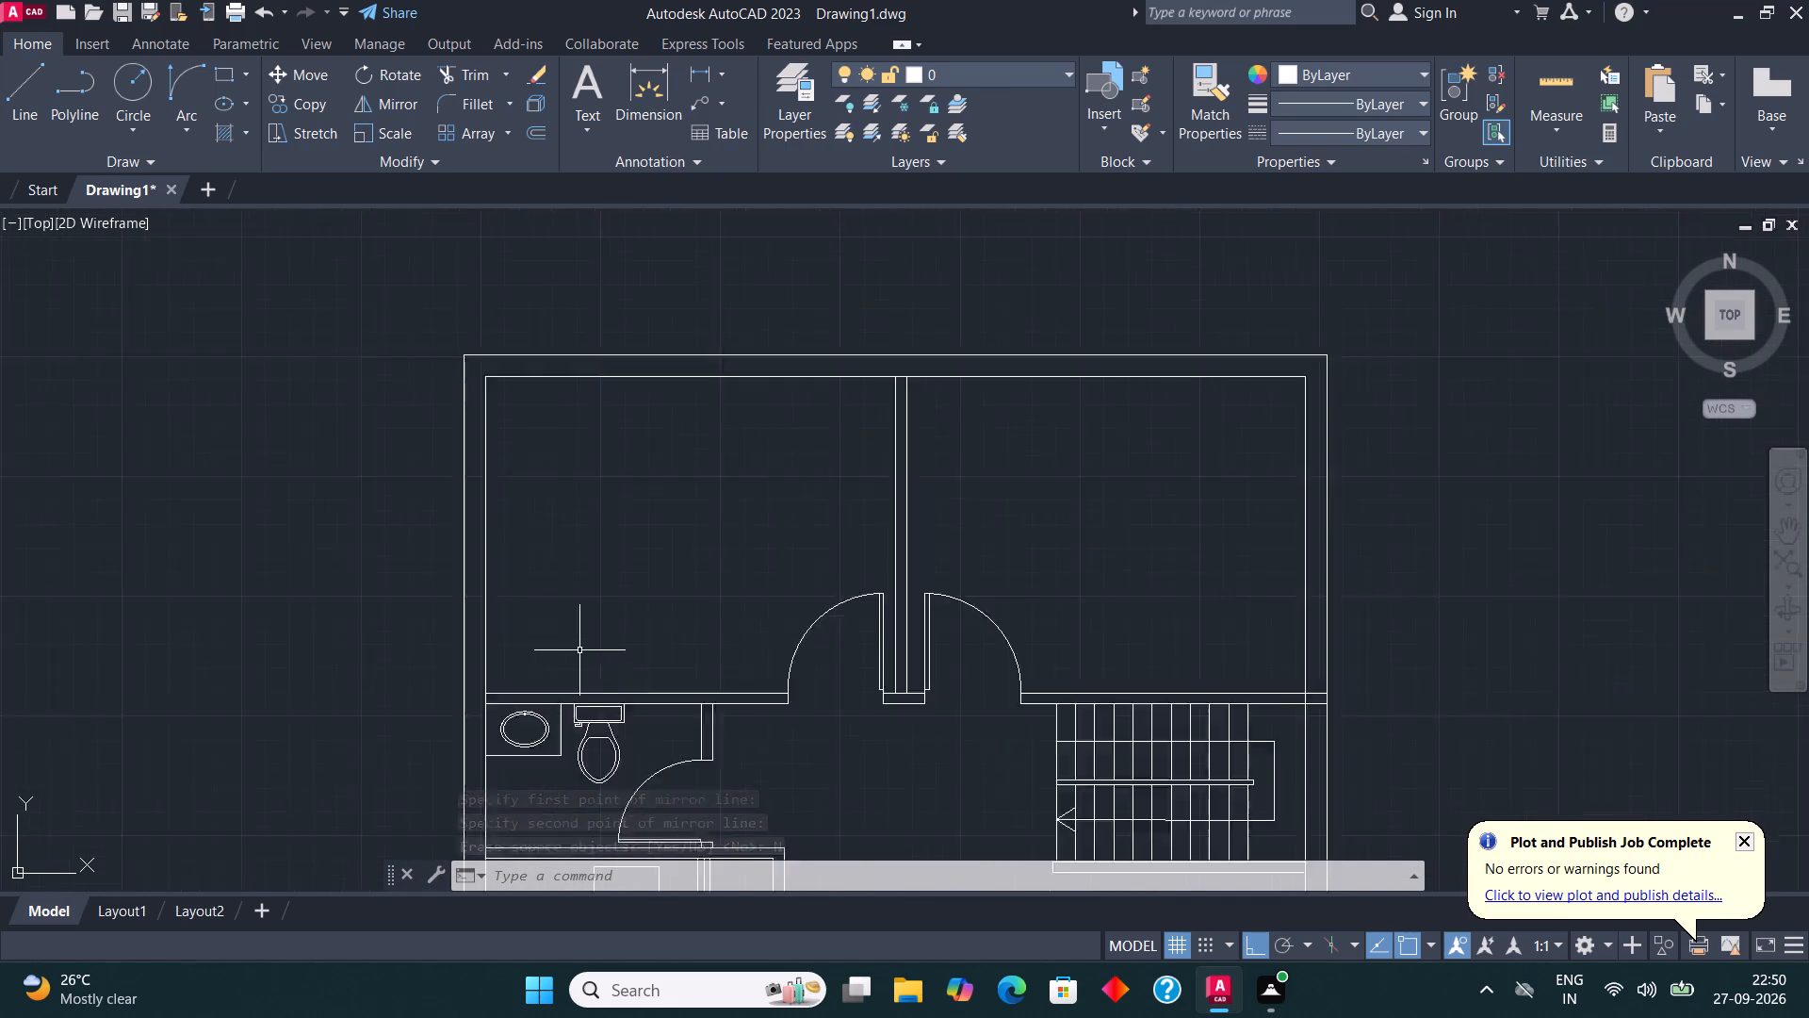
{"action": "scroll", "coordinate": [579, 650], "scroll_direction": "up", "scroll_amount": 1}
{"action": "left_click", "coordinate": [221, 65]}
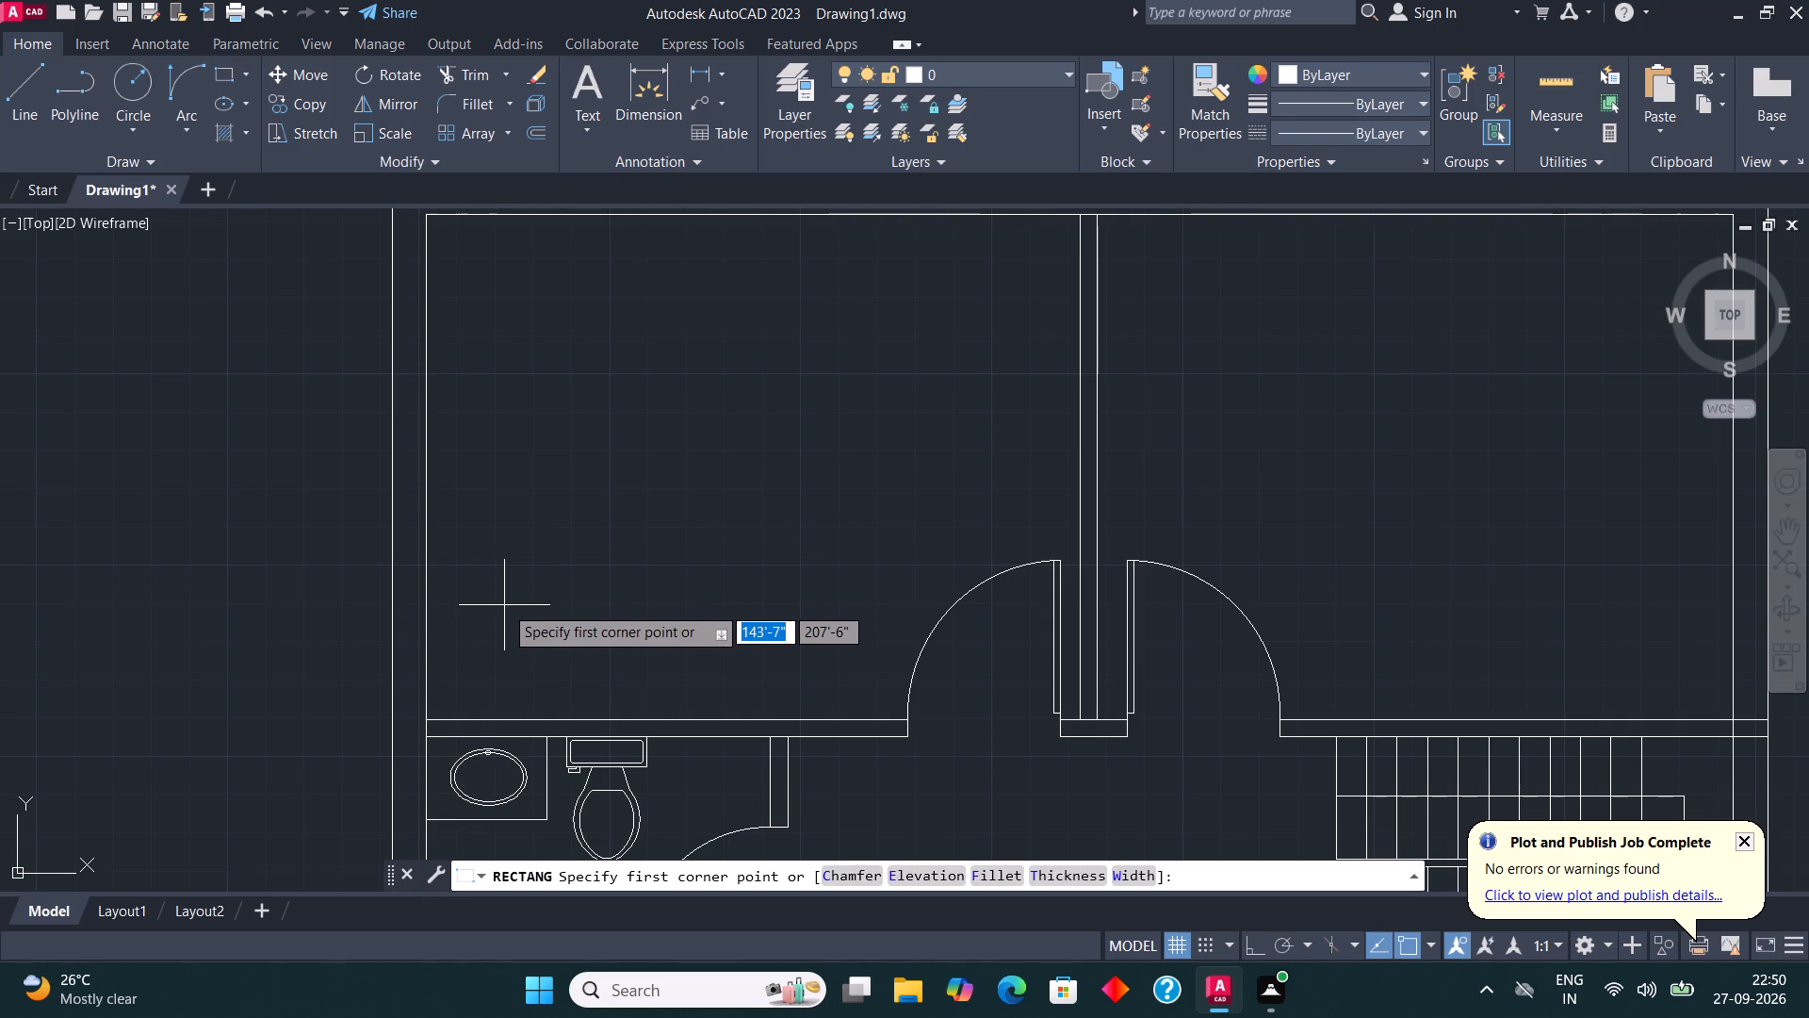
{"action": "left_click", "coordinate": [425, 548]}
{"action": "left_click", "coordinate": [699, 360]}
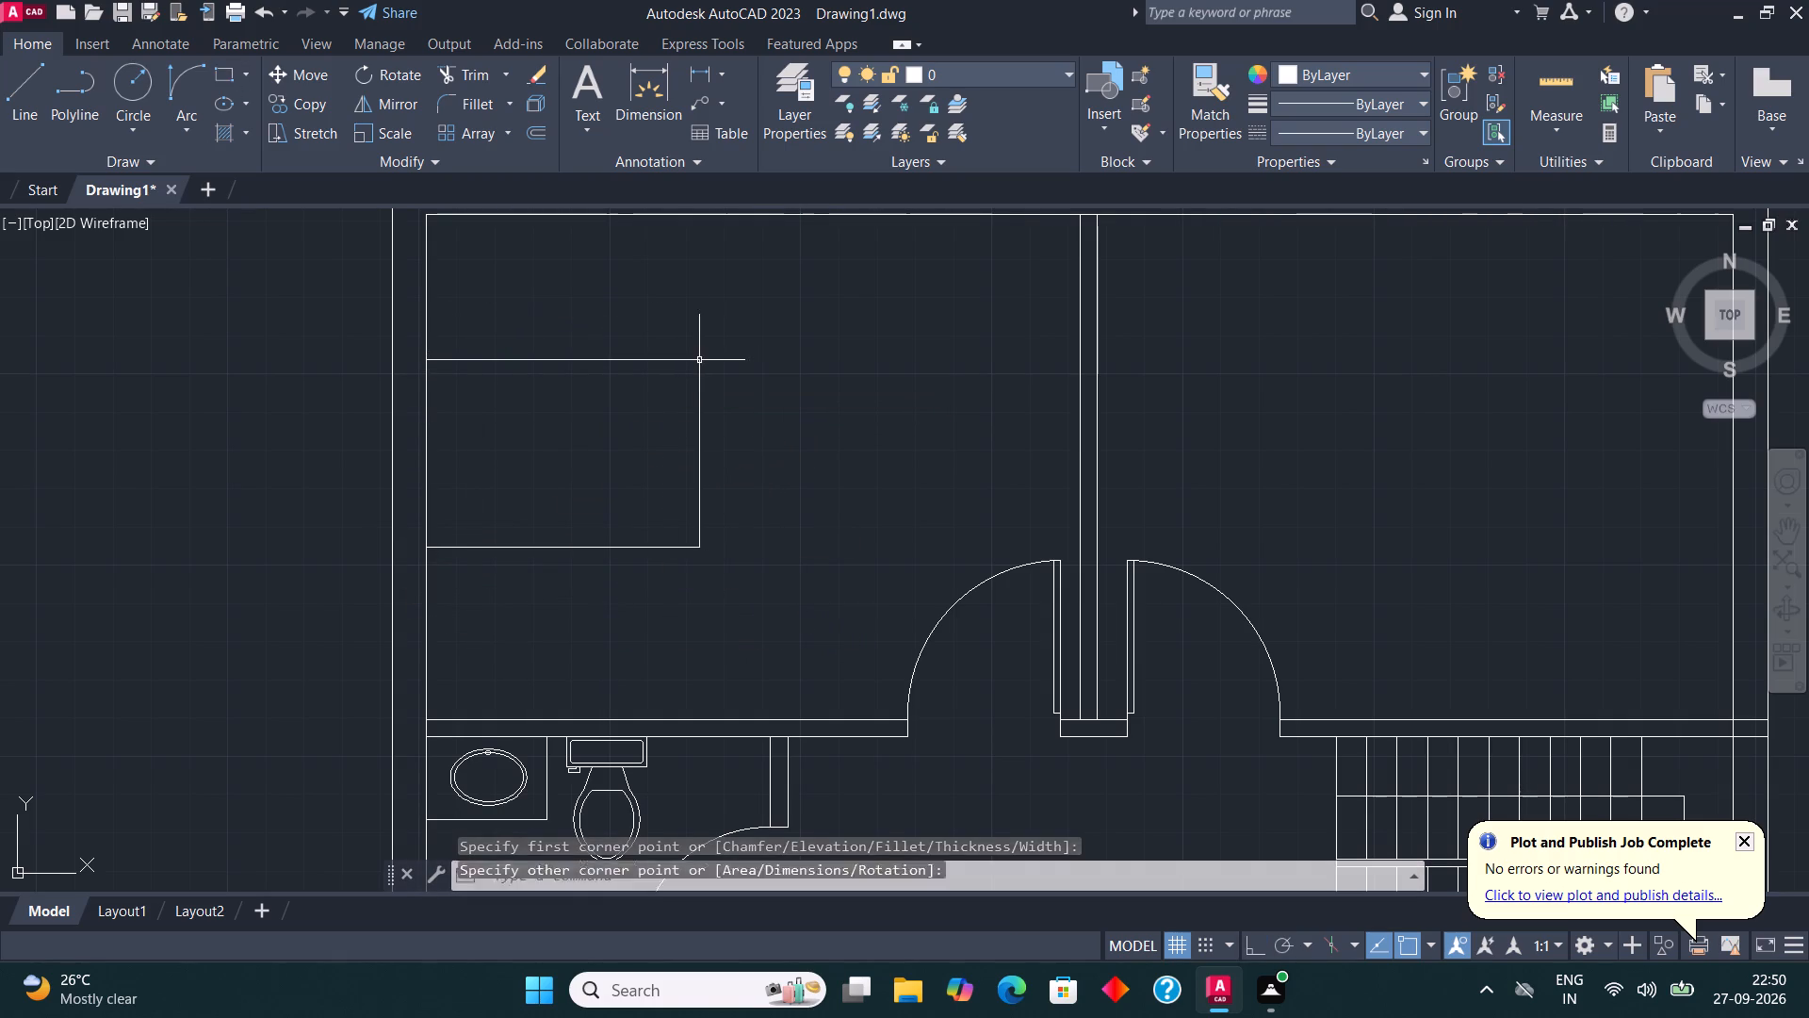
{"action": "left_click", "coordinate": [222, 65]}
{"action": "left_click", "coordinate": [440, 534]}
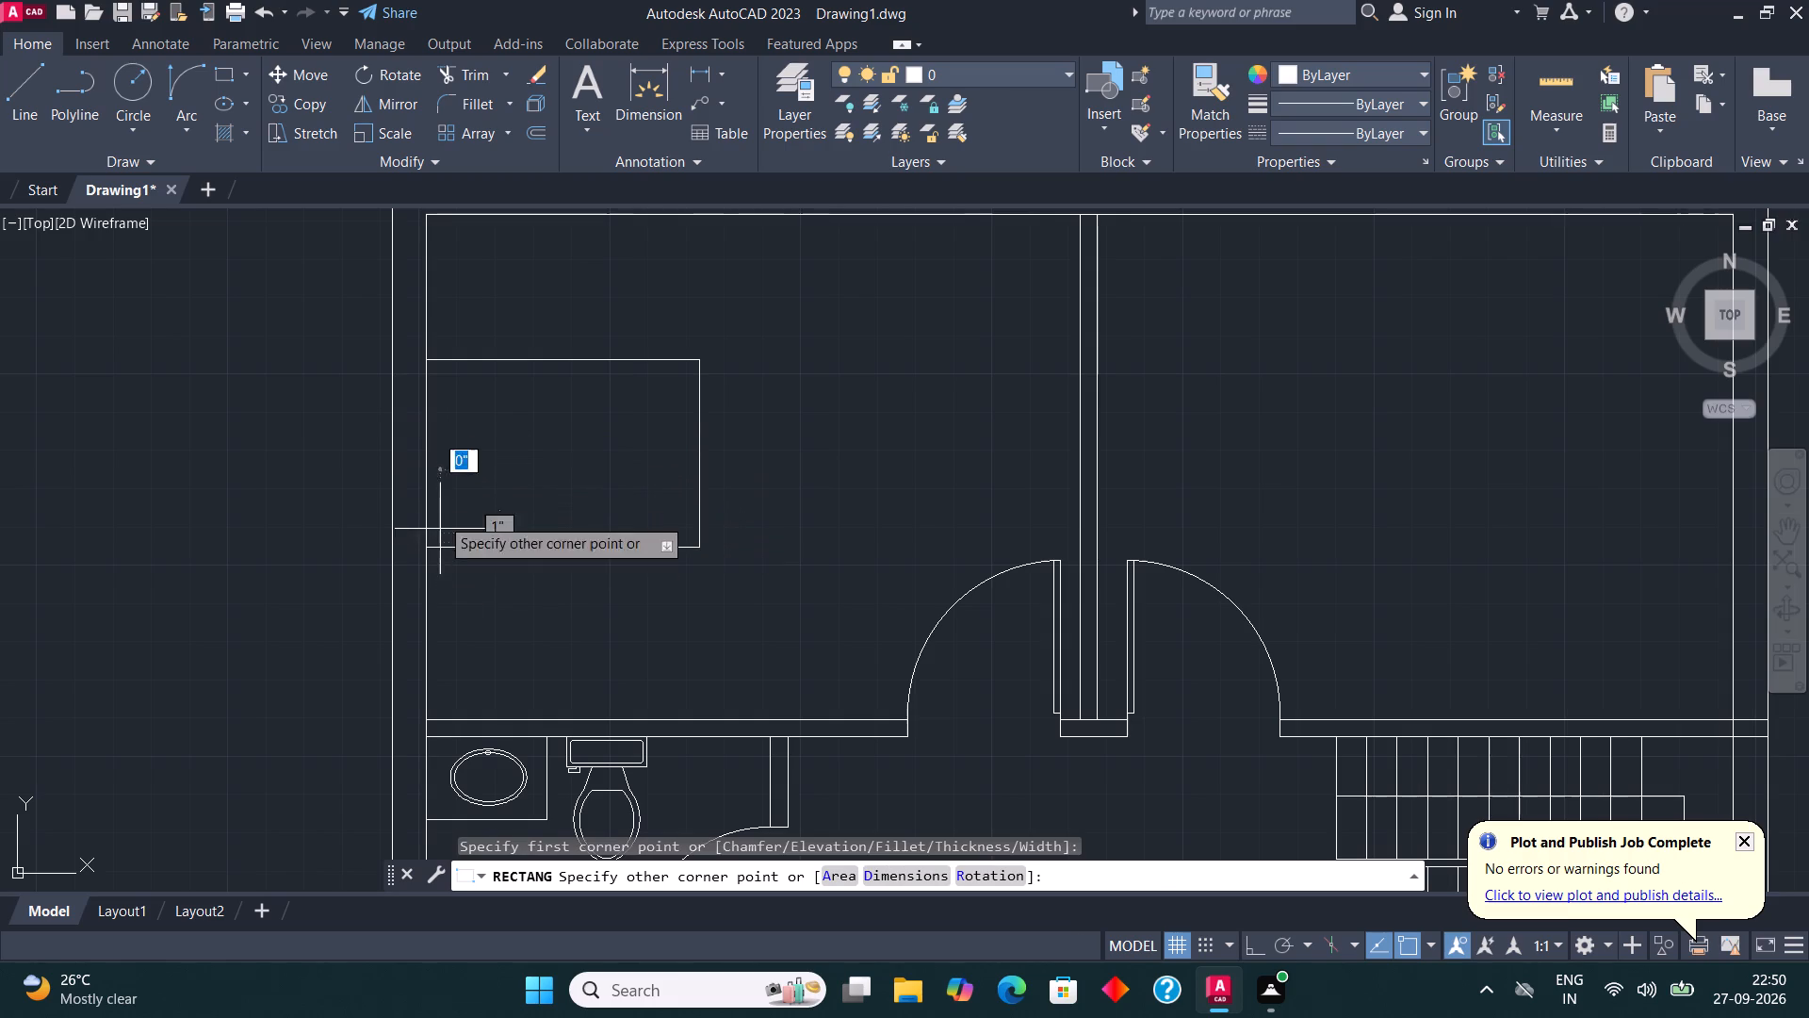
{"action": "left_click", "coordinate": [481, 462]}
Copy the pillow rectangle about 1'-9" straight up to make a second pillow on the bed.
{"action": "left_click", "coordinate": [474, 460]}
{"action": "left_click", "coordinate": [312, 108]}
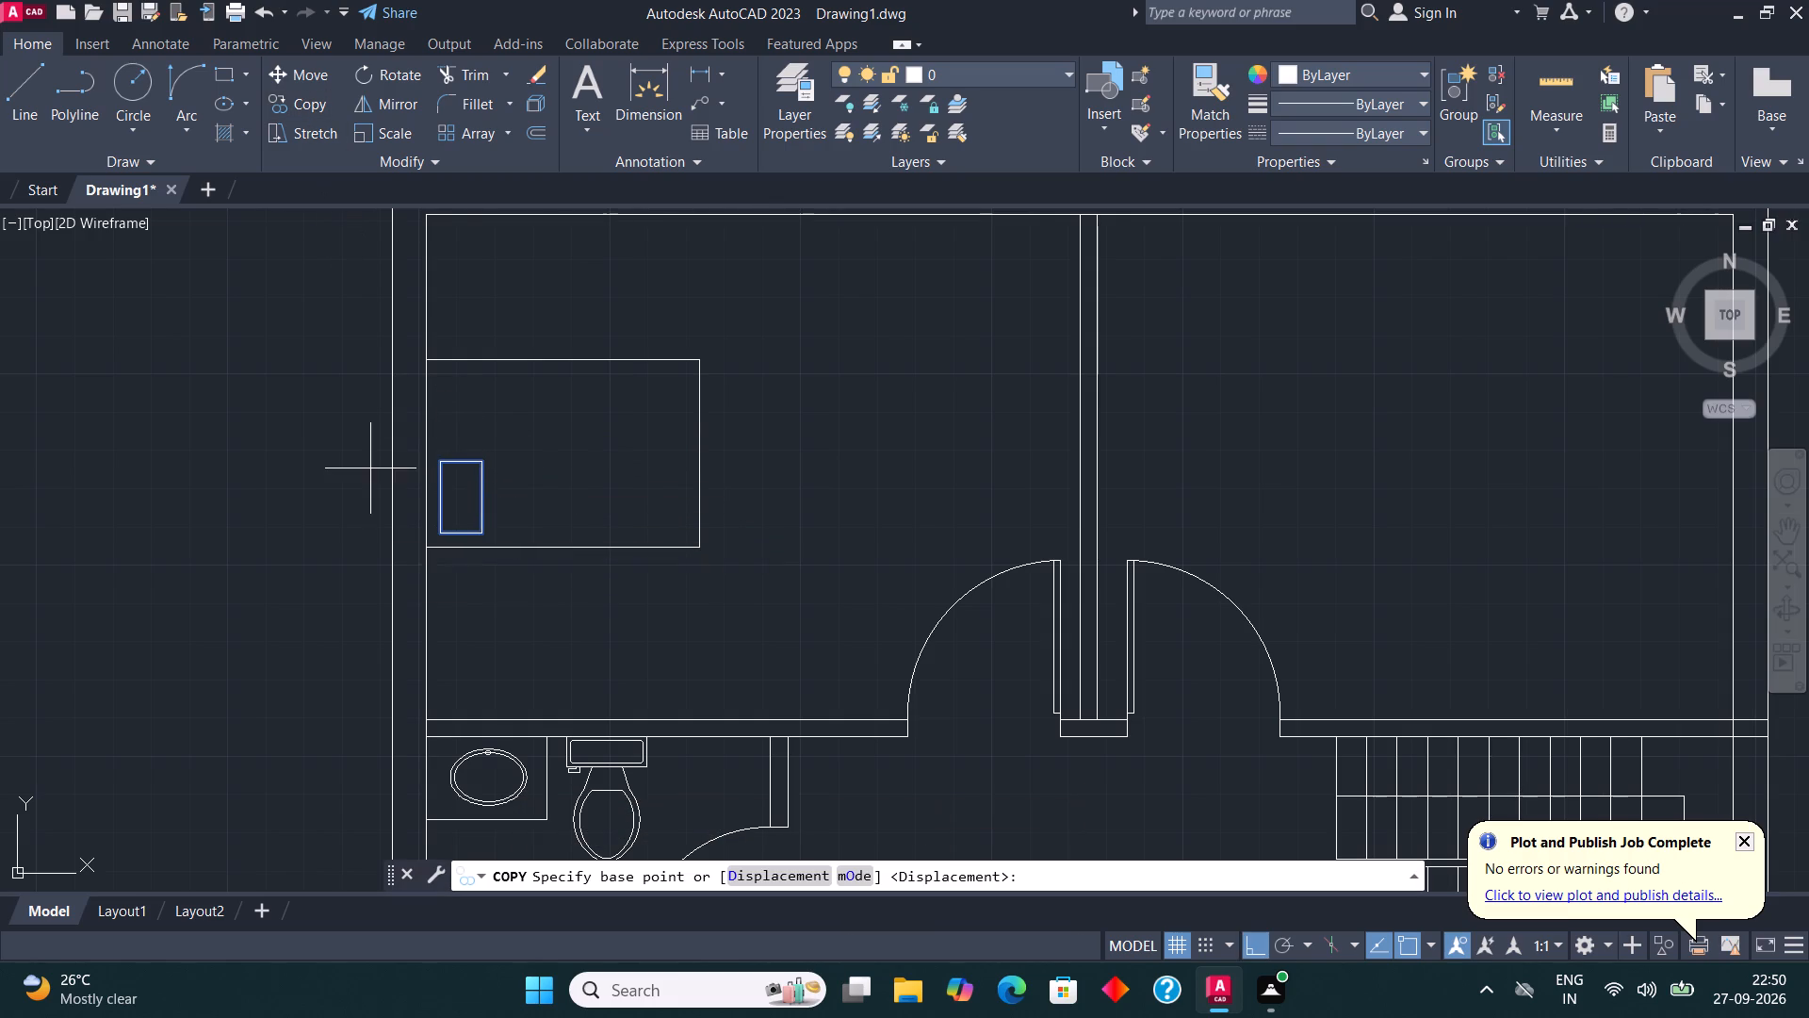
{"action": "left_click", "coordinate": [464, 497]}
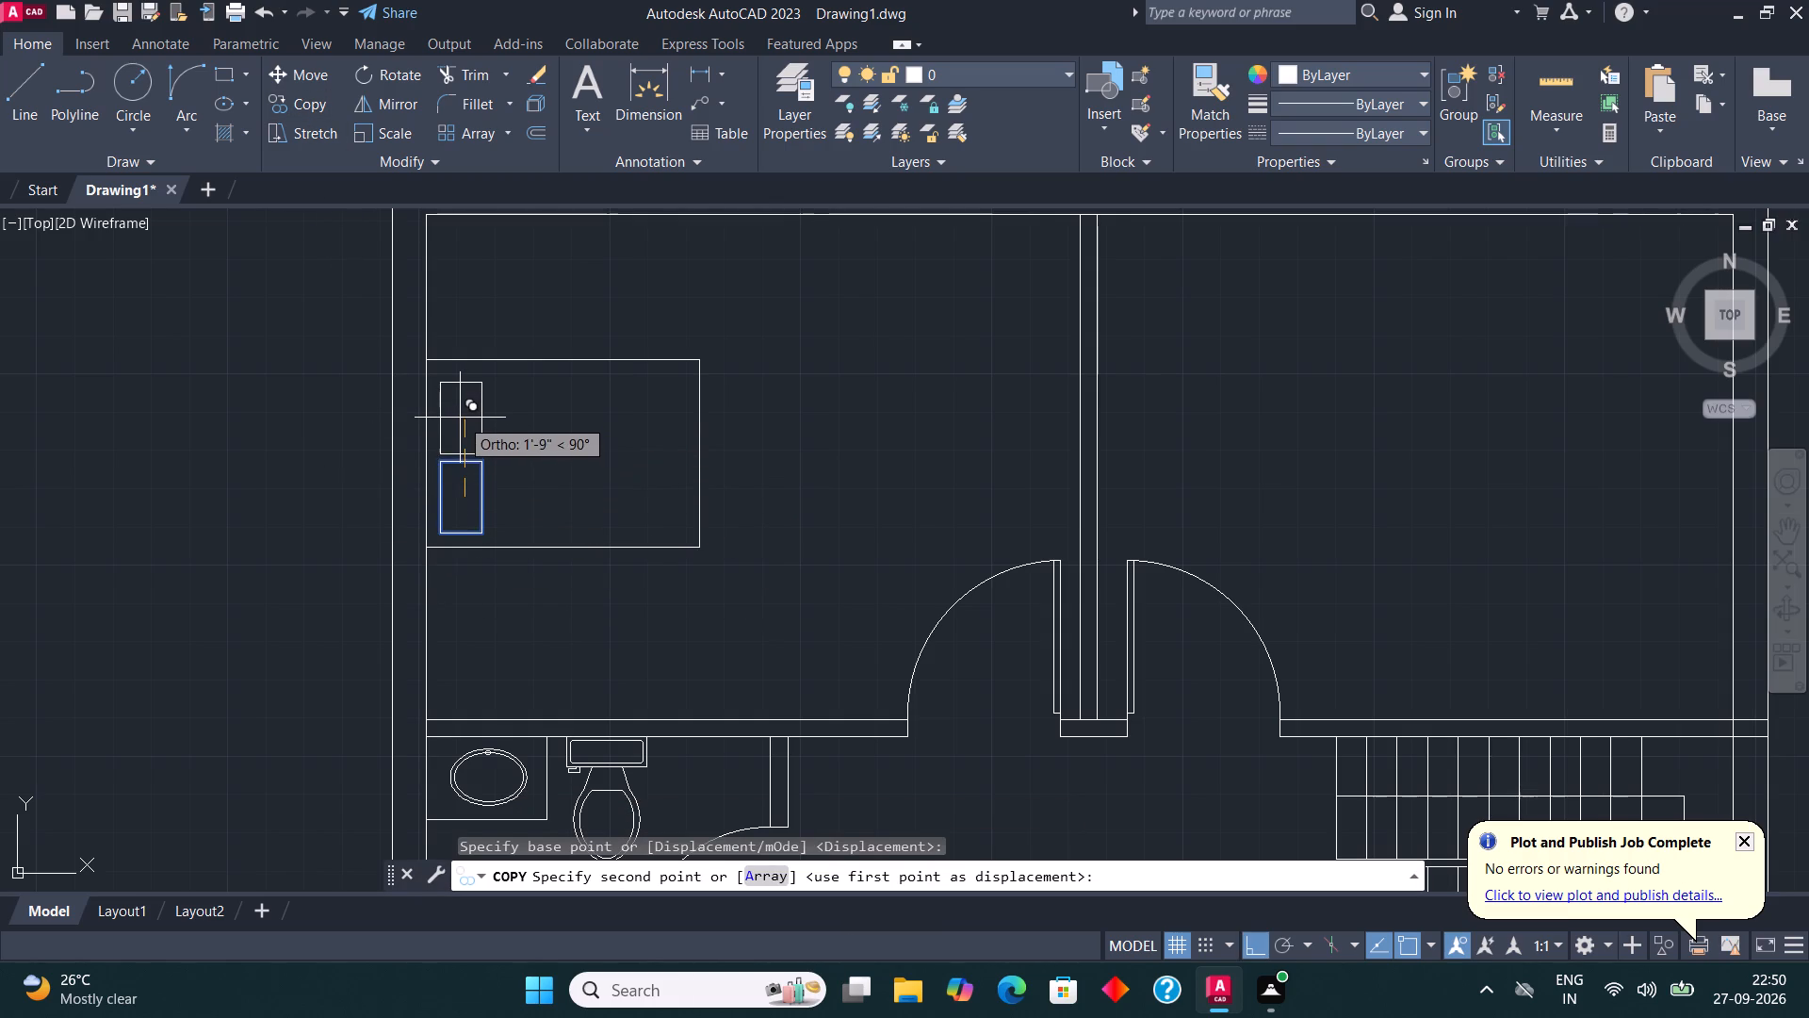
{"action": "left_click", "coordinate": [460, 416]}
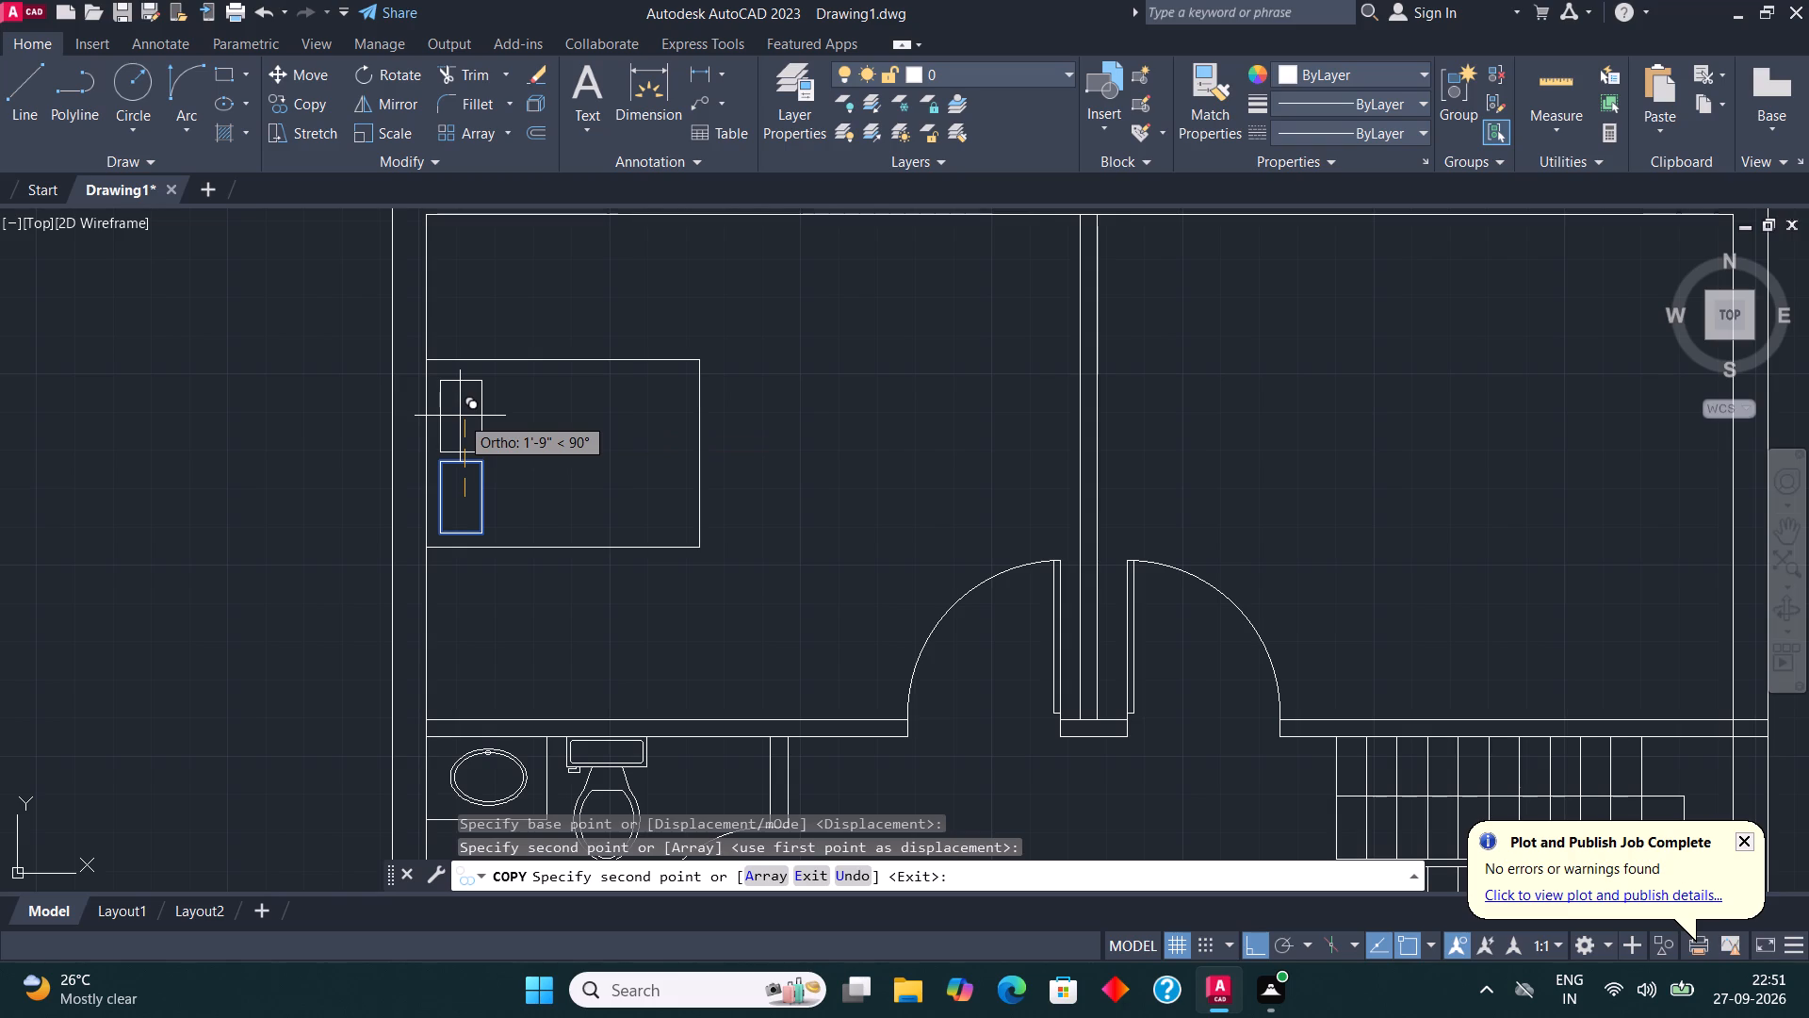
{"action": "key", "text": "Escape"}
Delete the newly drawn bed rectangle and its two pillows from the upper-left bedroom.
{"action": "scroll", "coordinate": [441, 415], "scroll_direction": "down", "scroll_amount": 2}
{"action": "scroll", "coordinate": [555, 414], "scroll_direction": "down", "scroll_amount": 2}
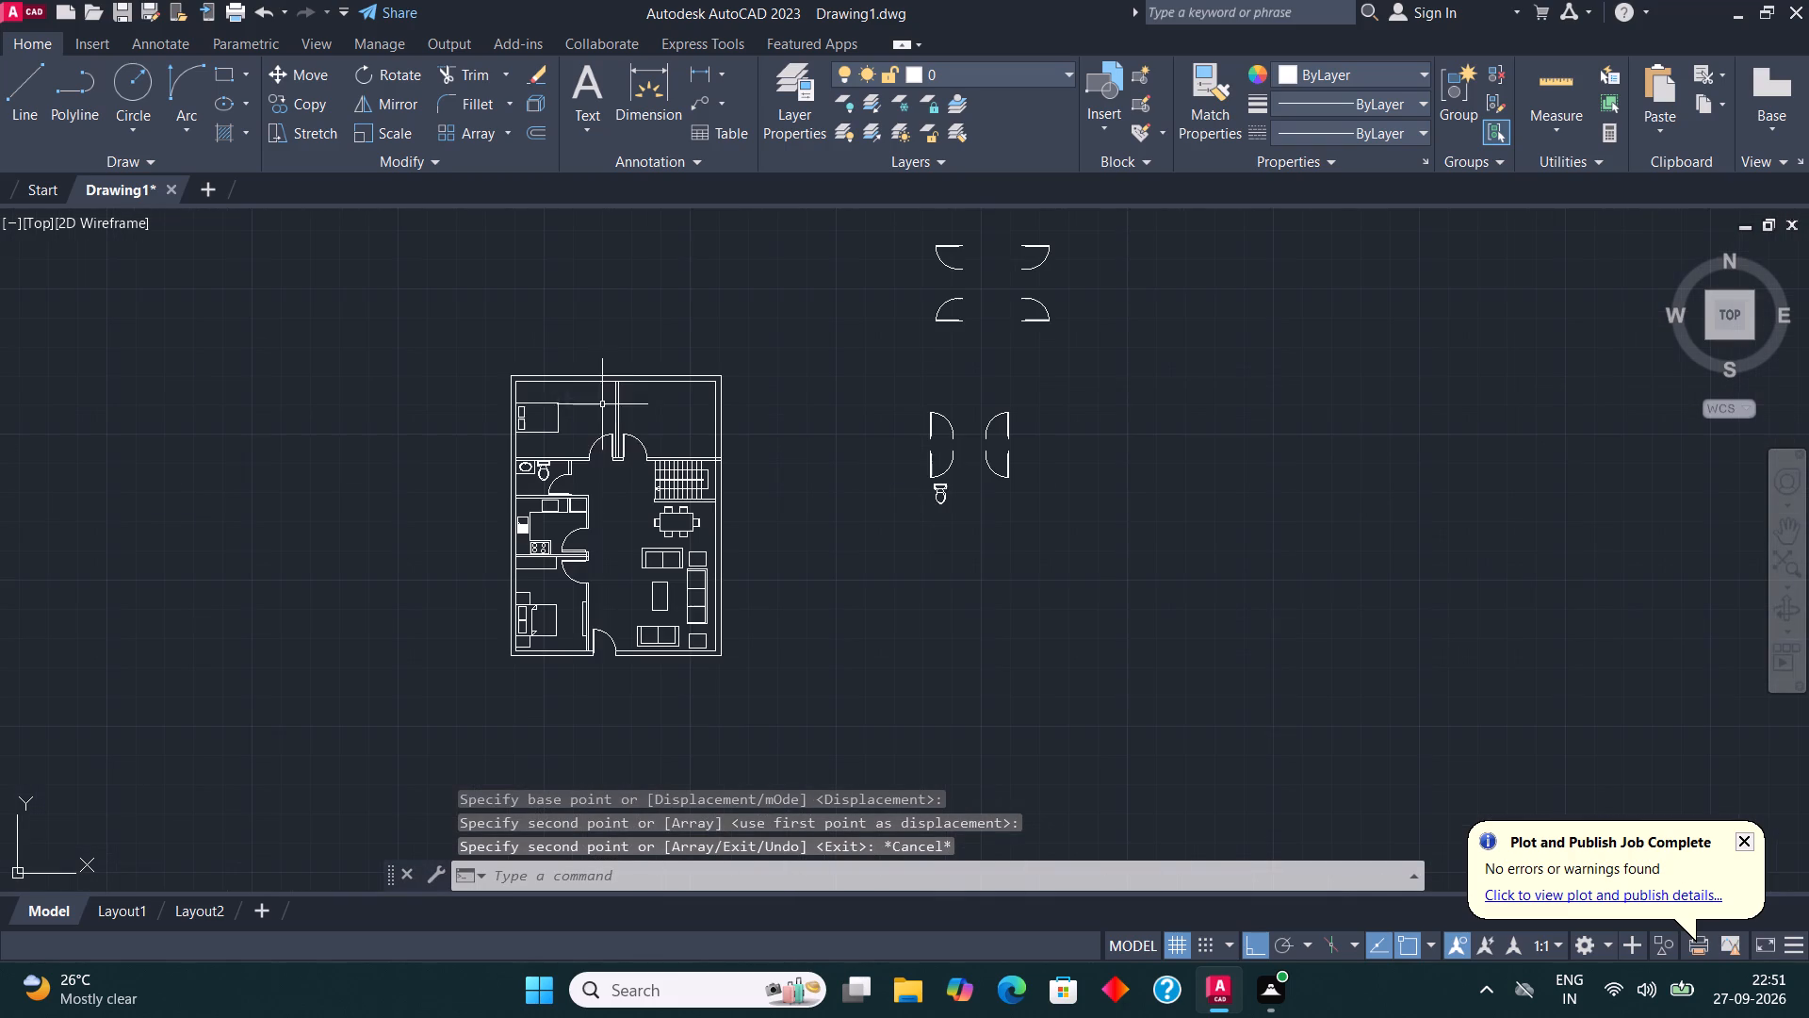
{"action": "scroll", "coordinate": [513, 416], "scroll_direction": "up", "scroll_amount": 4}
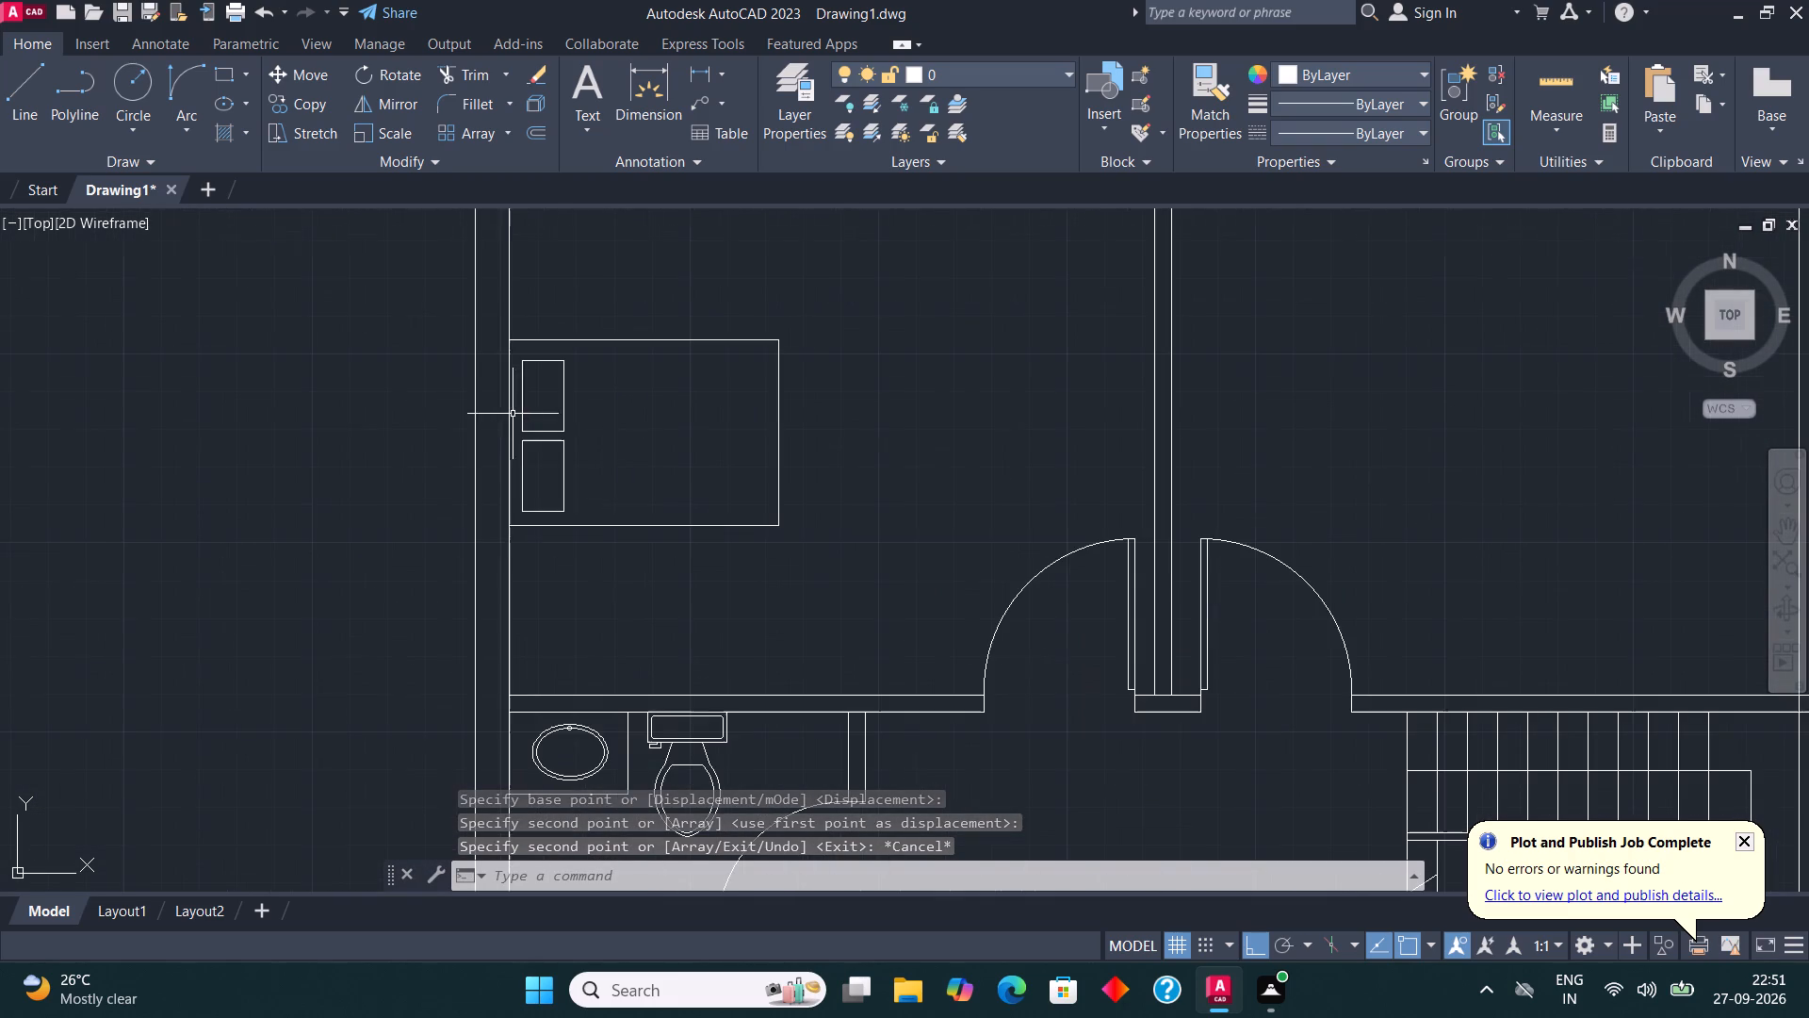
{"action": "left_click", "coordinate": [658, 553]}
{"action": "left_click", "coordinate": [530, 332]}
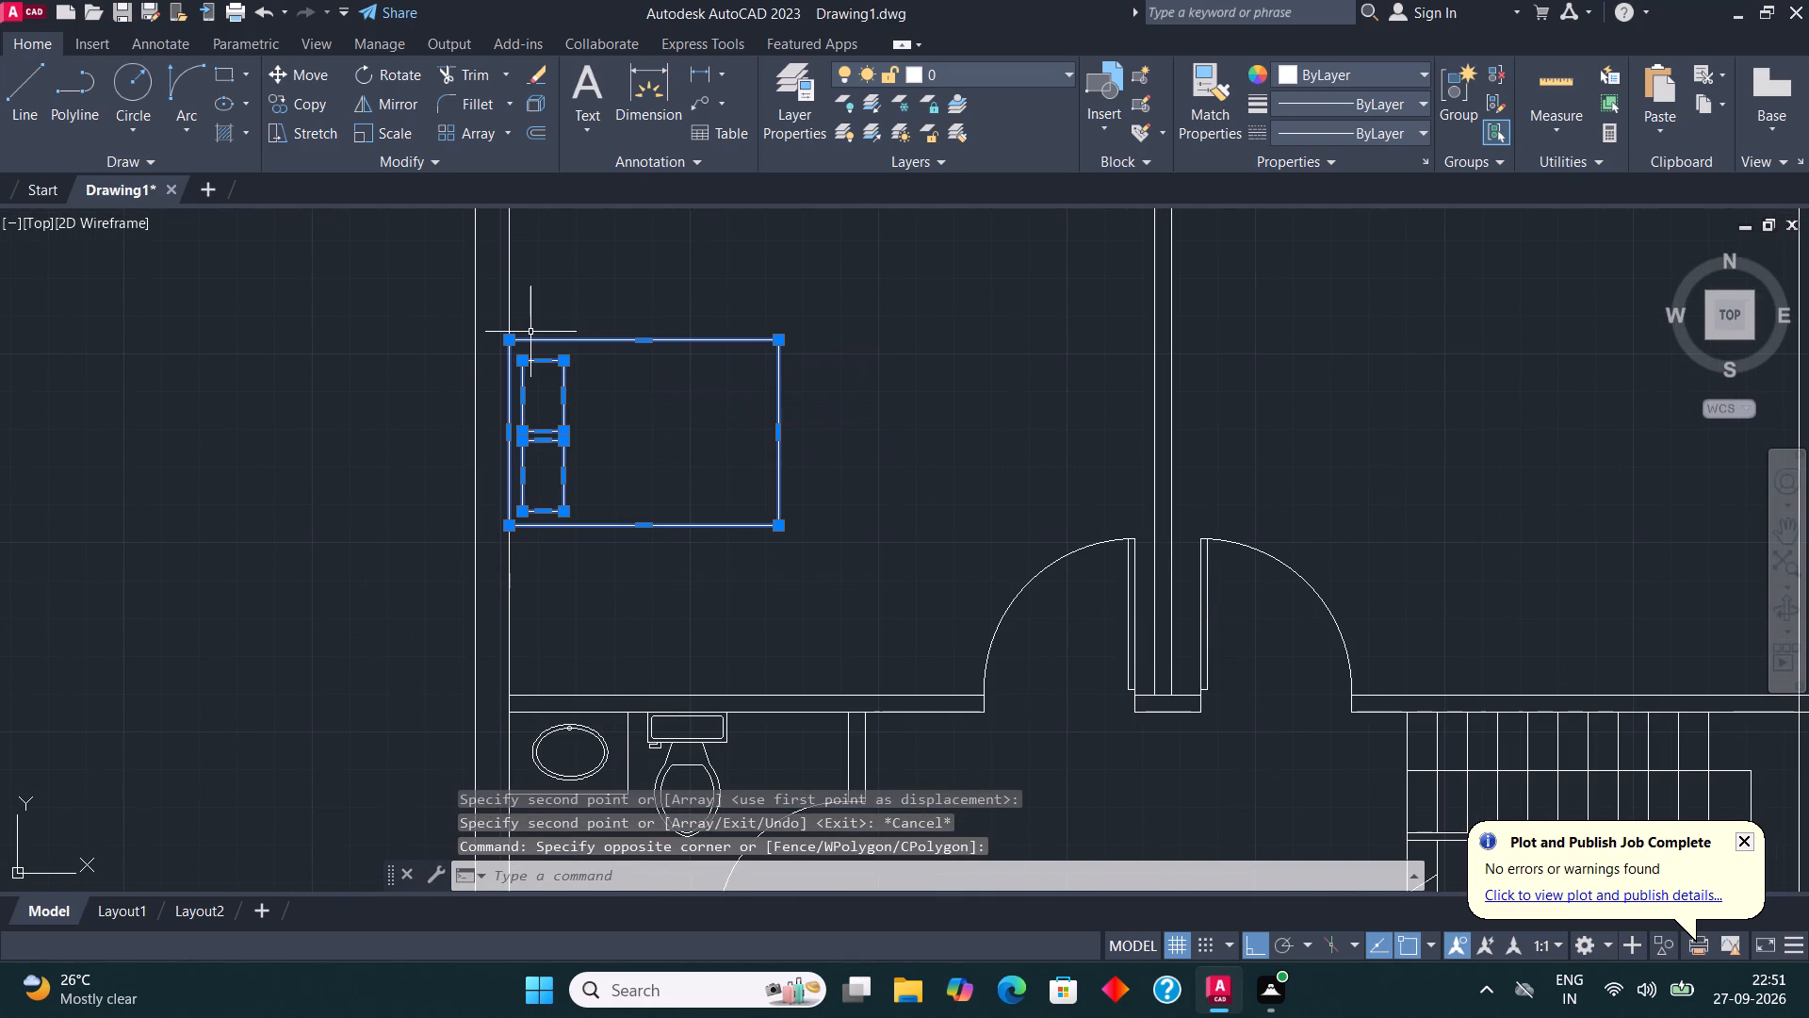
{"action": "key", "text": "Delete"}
Copy the lower bedroom's bed with its pillows and side tables straight up into the upper-left bedroom, against the outer wall.
{"action": "scroll", "coordinate": [532, 334], "scroll_direction": "down", "scroll_amount": 3}
{"action": "scroll", "coordinate": [560, 684], "scroll_direction": "up", "scroll_amount": 1}
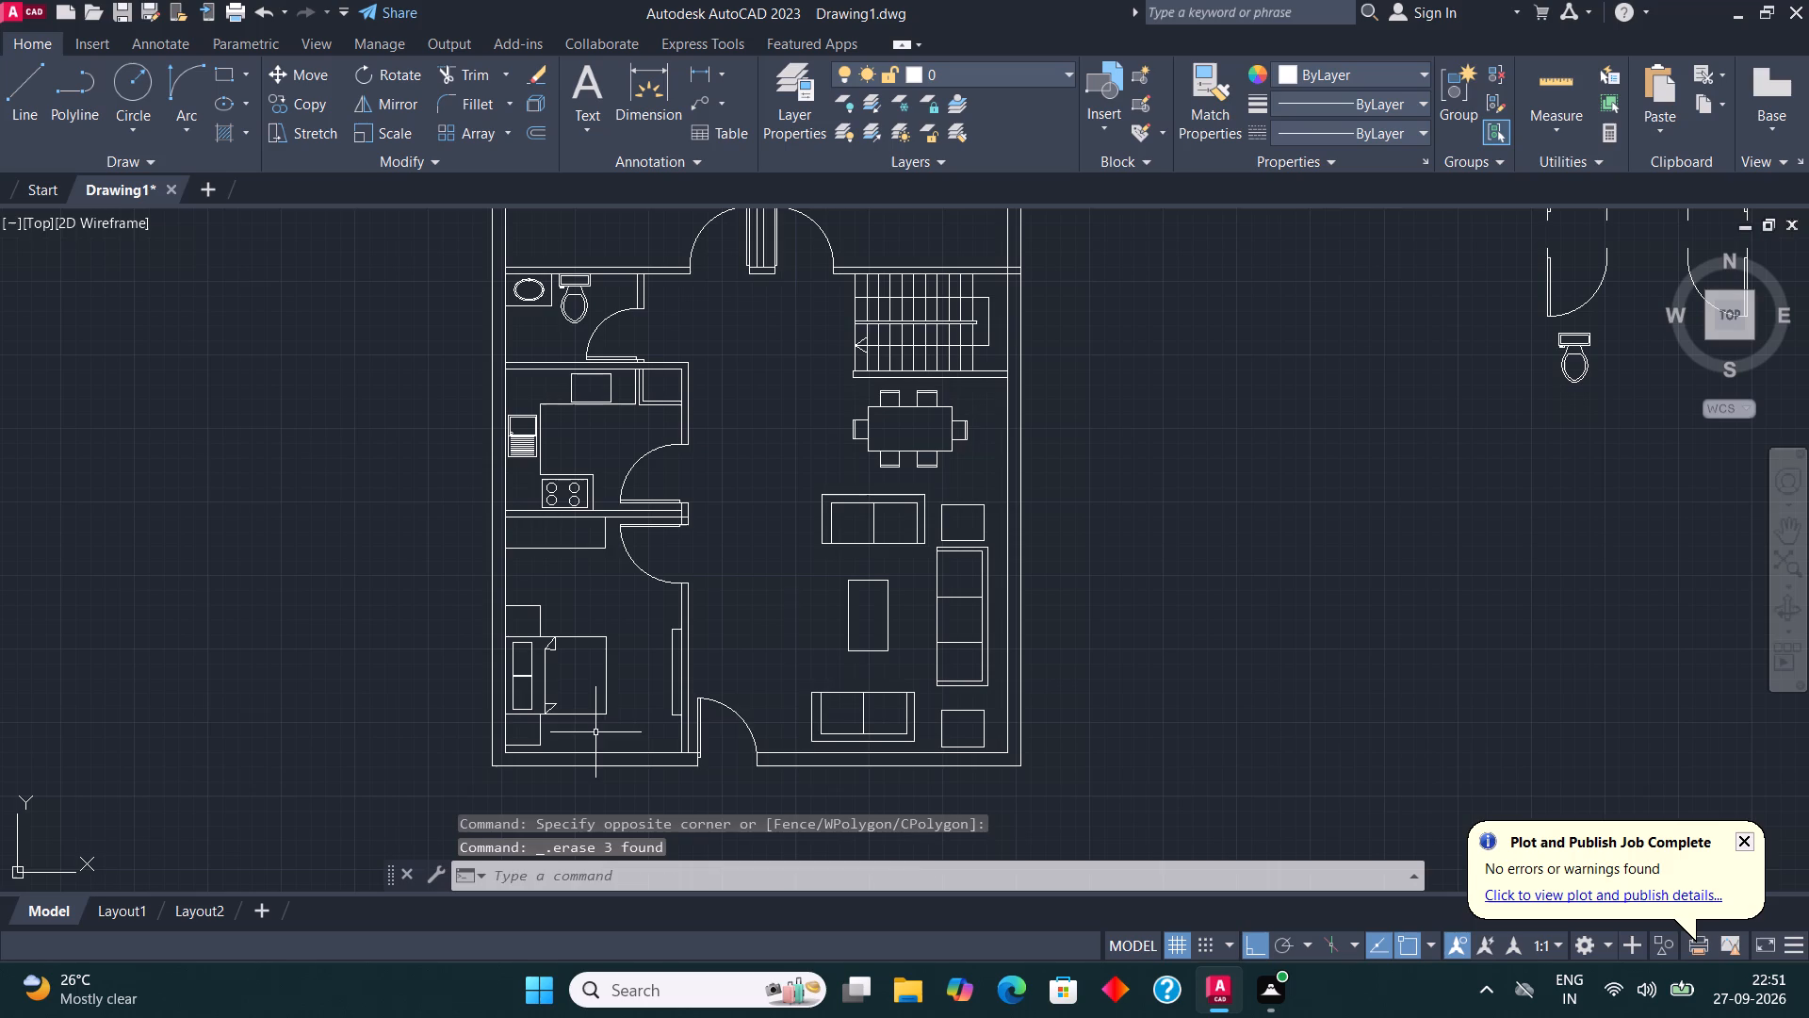
{"action": "left_click", "coordinate": [595, 732]}
{"action": "left_click", "coordinate": [509, 599]}
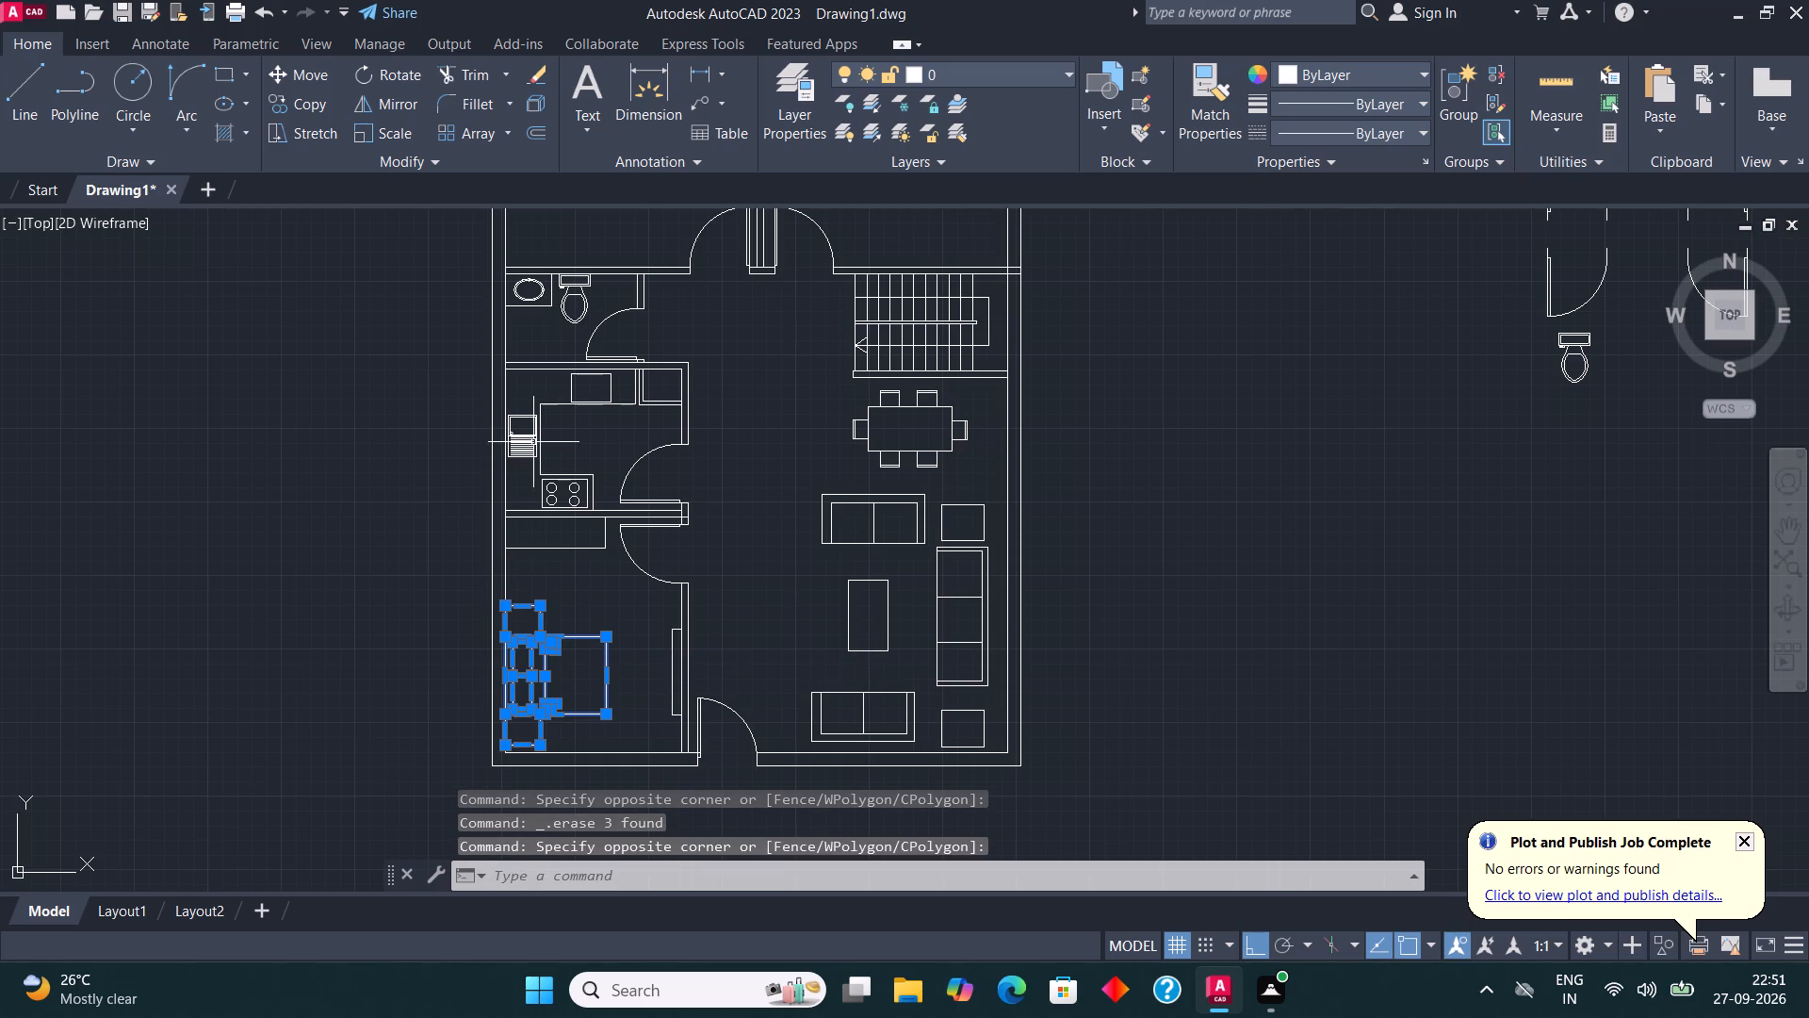
{"action": "left_click", "coordinate": [299, 101]}
{"action": "left_click", "coordinate": [527, 680]}
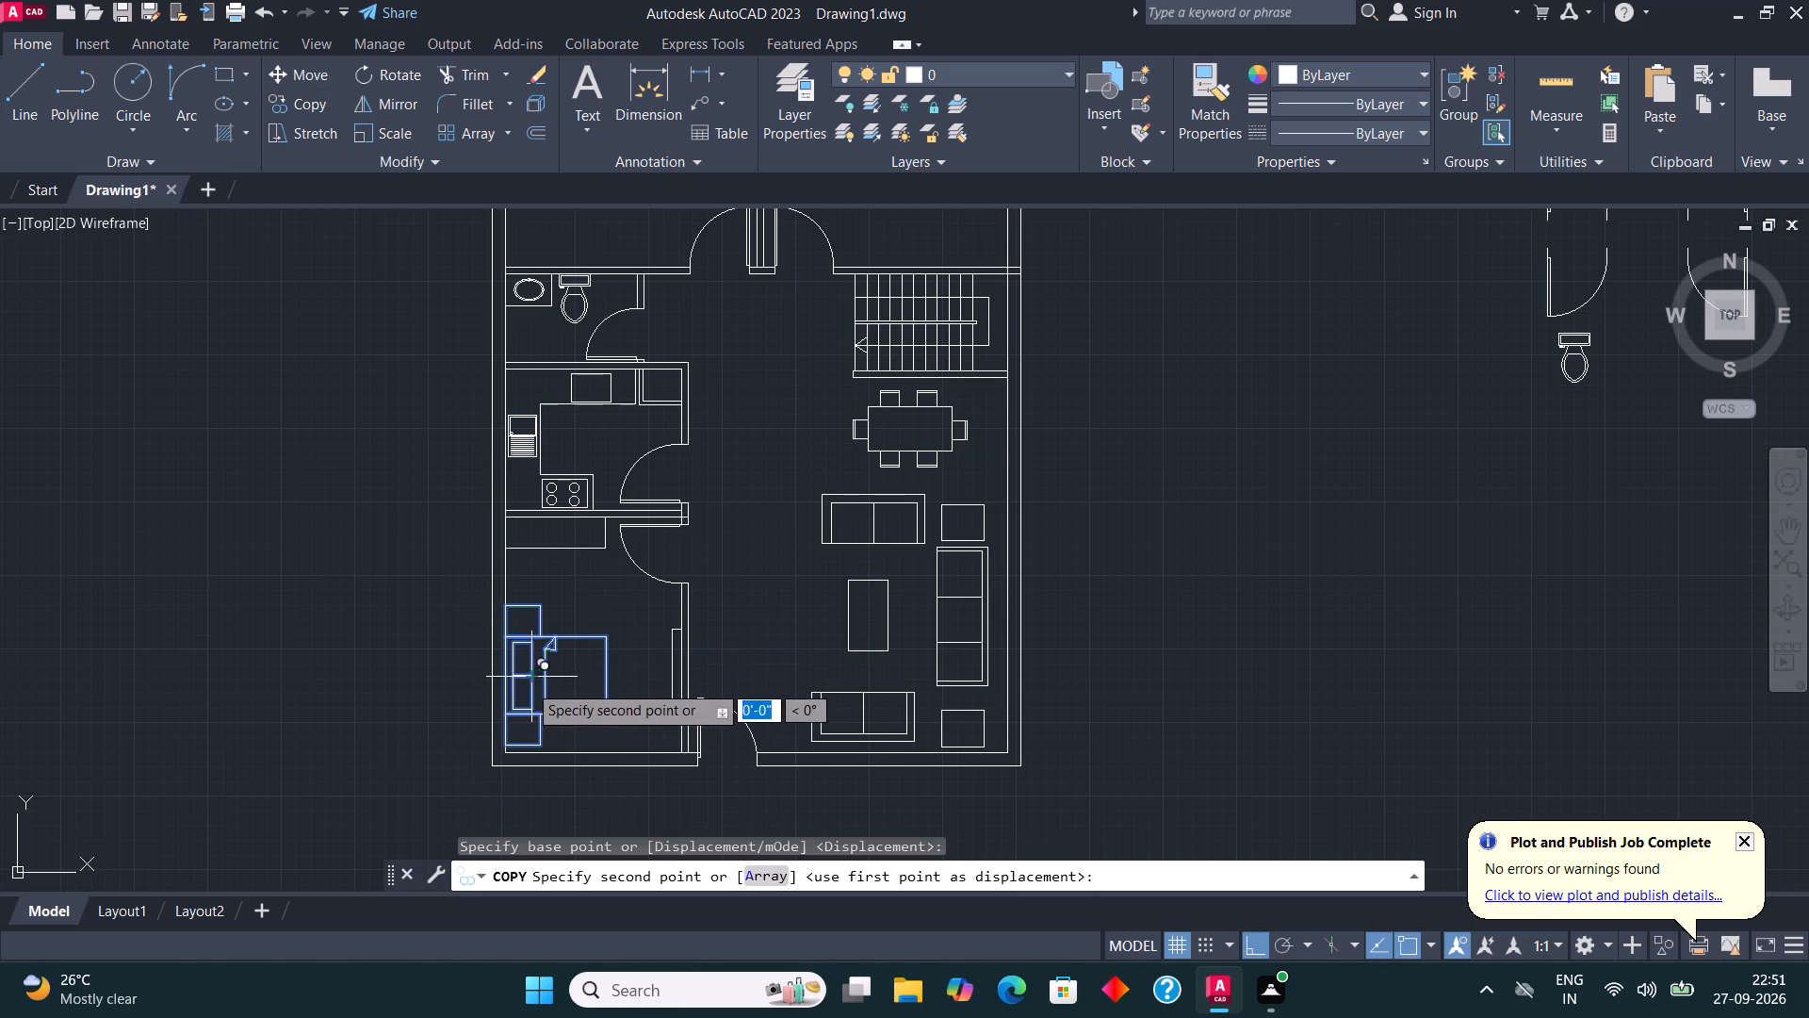
{"action": "scroll", "coordinate": [528, 691], "scroll_direction": "down", "scroll_amount": 2}
{"action": "scroll", "coordinate": [541, 488], "scroll_direction": "up", "scroll_amount": 3}
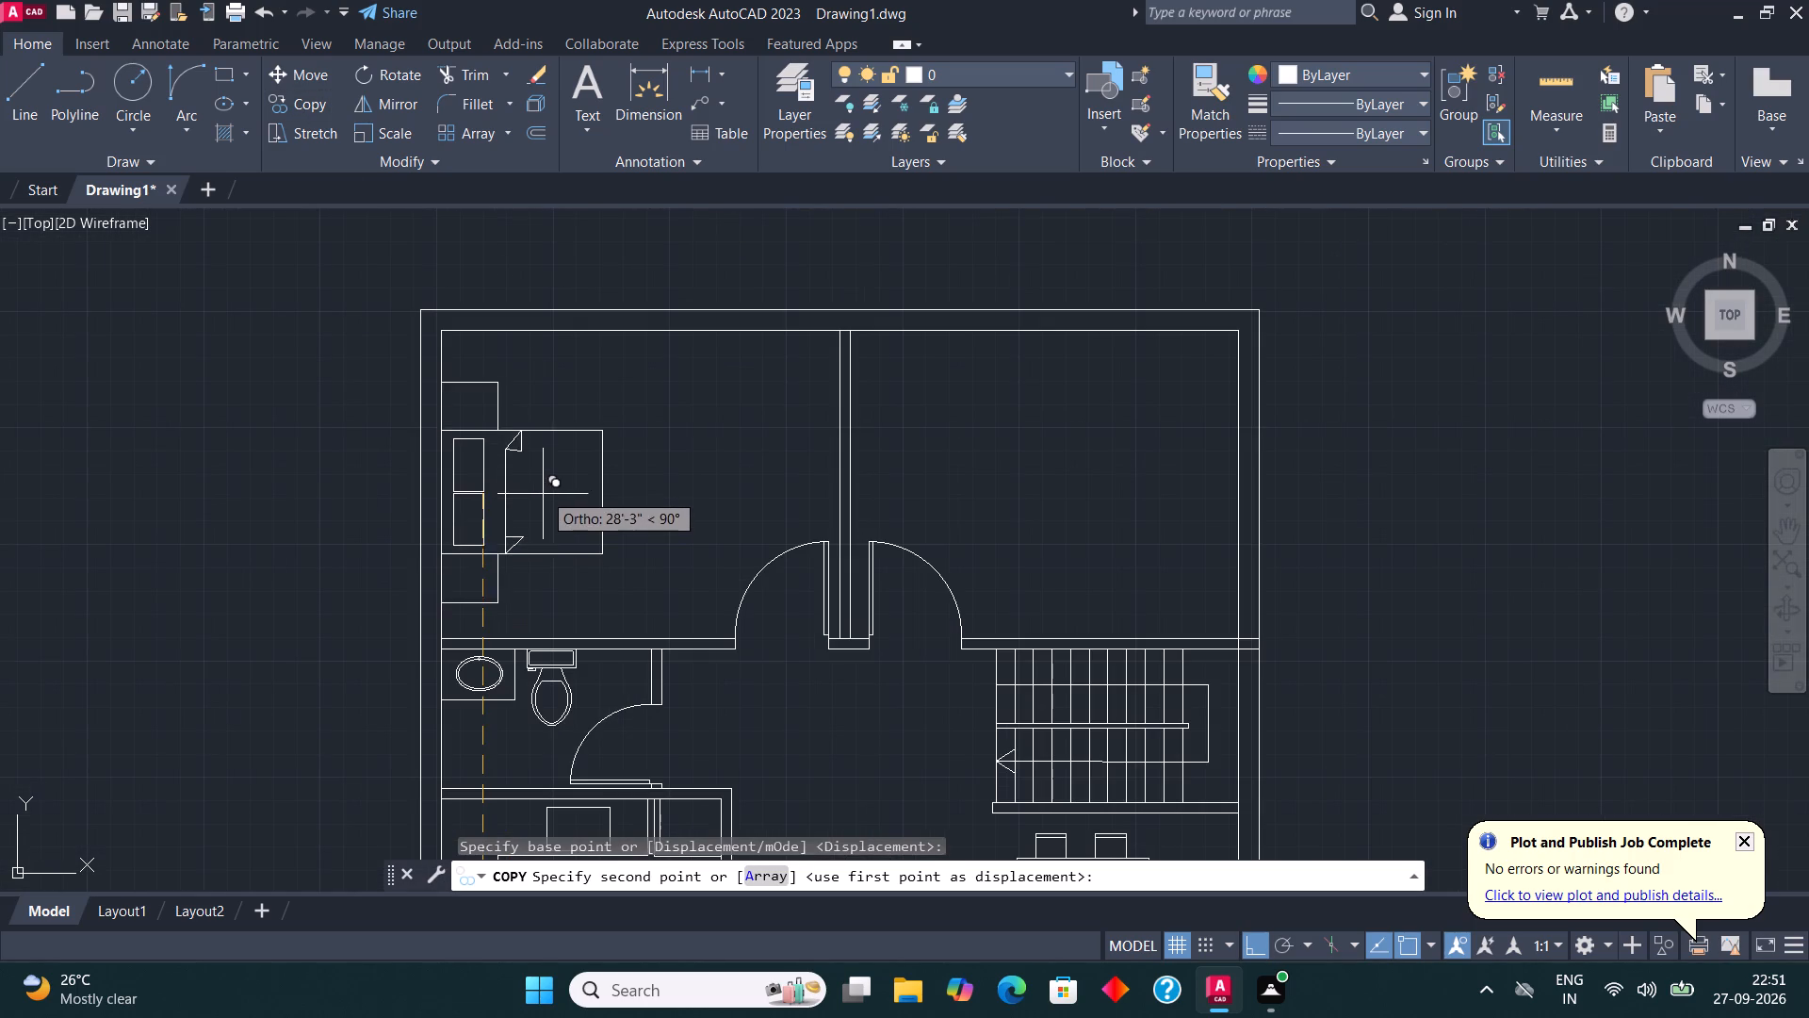
{"action": "left_click", "coordinate": [544, 477]}
Place another copy of the bed set outside the plan, west of the house.
{"action": "scroll", "coordinate": [909, 457], "scroll_direction": "down", "scroll_amount": 3}
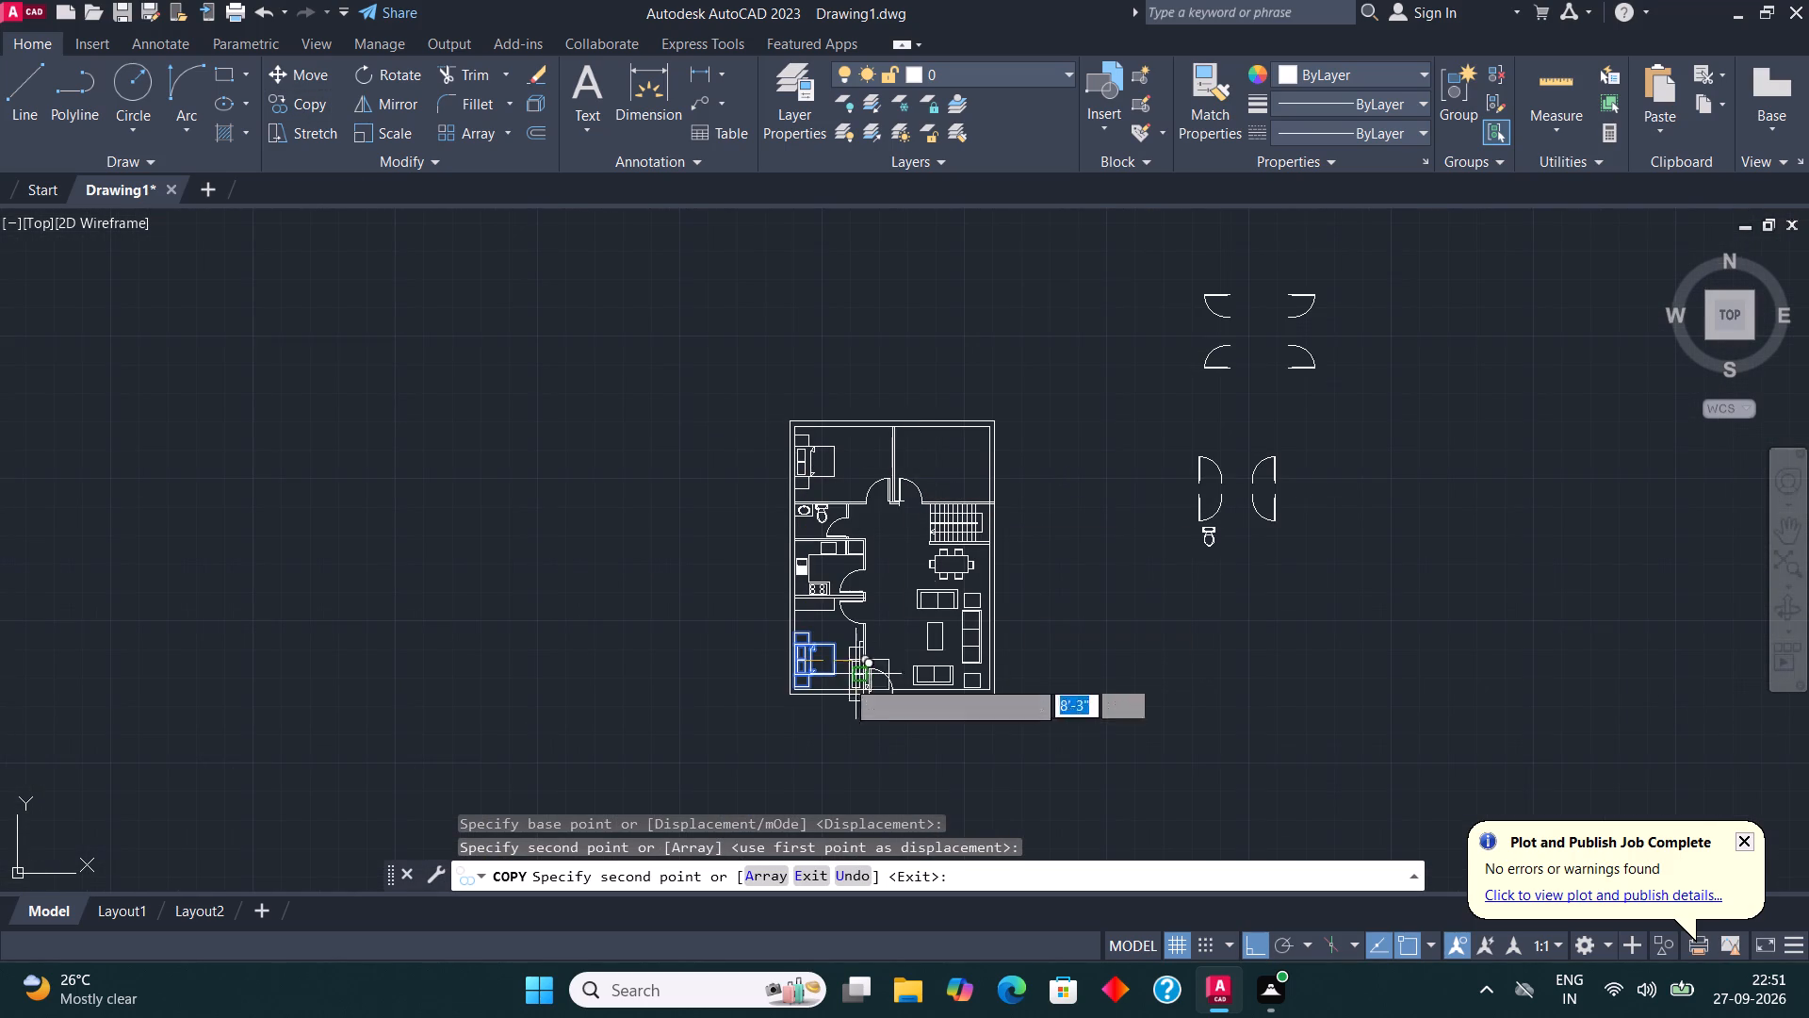
{"action": "left_click", "coordinate": [540, 671]}
{"action": "key", "text": "Escape"}
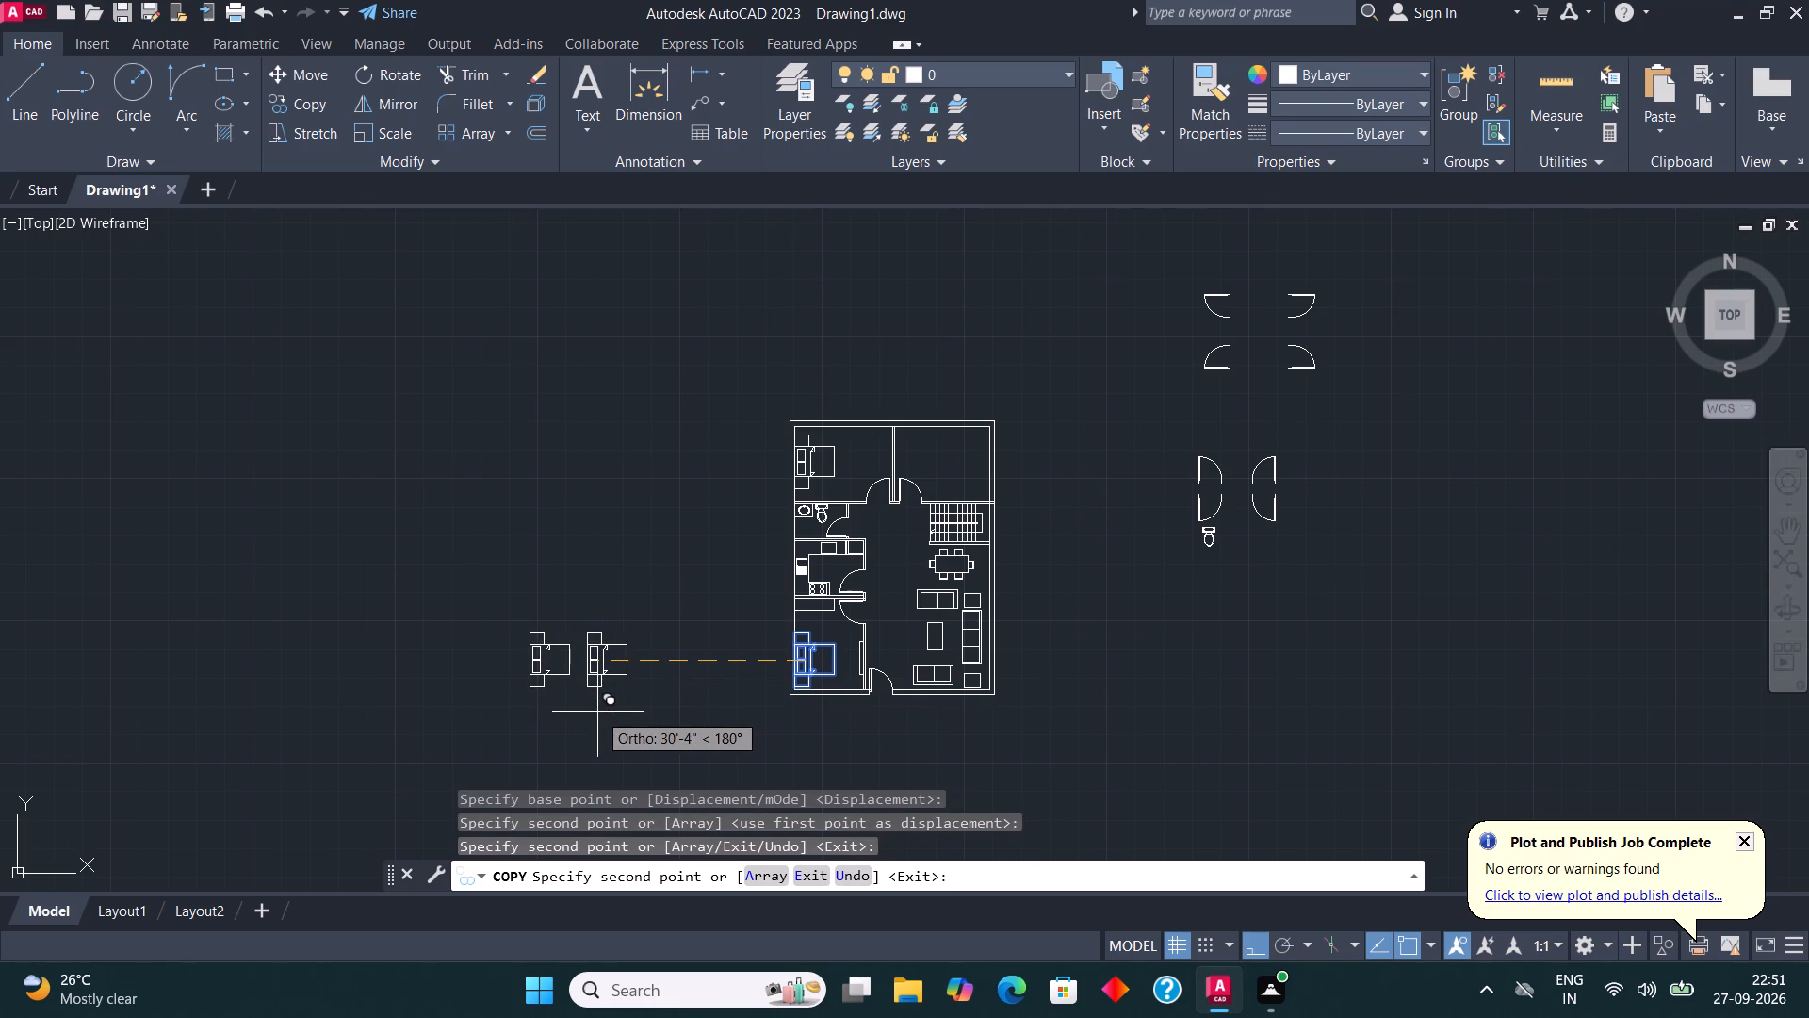
Rotate the bed set outside the plan by 180° so its headboard side faces east.
{"action": "left_click_drag", "start_coordinate": [595, 711], "coordinate": [580, 693]}
{"action": "left_click", "coordinate": [491, 566]}
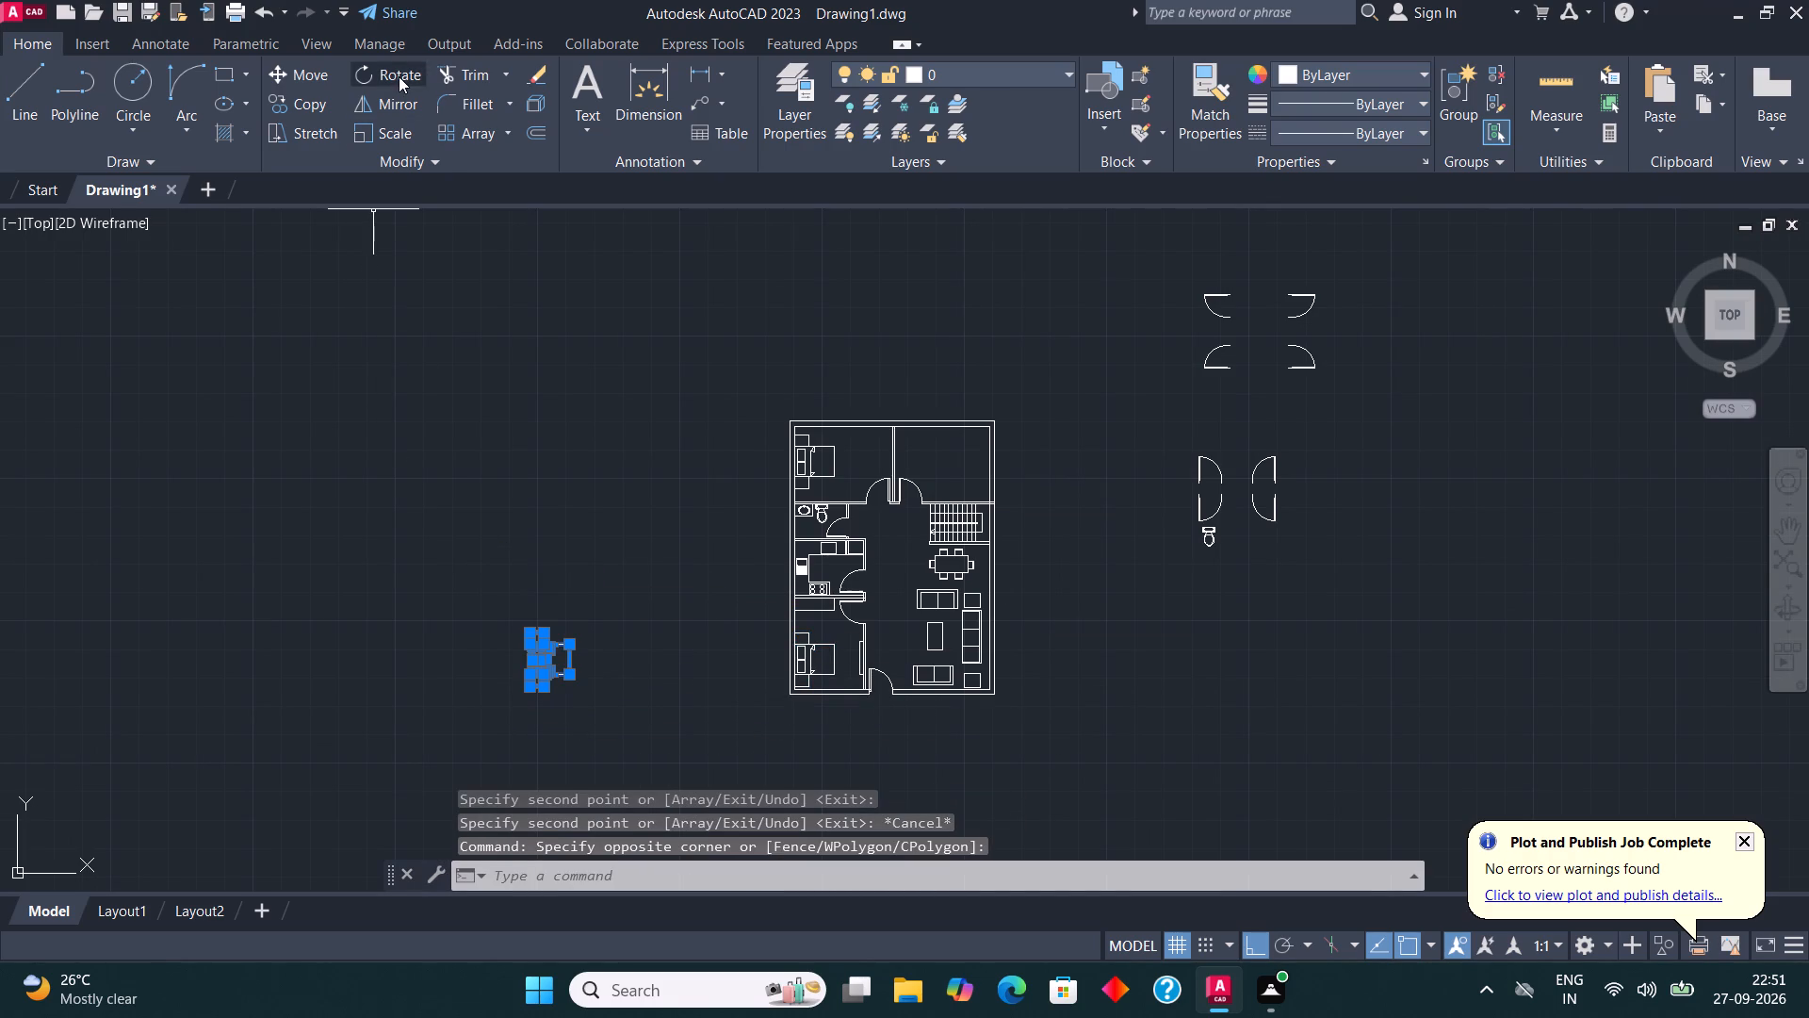
{"action": "left_click", "coordinate": [399, 76]}
{"action": "left_click", "coordinate": [591, 677]}
{"action": "left_click", "coordinate": [440, 694]}
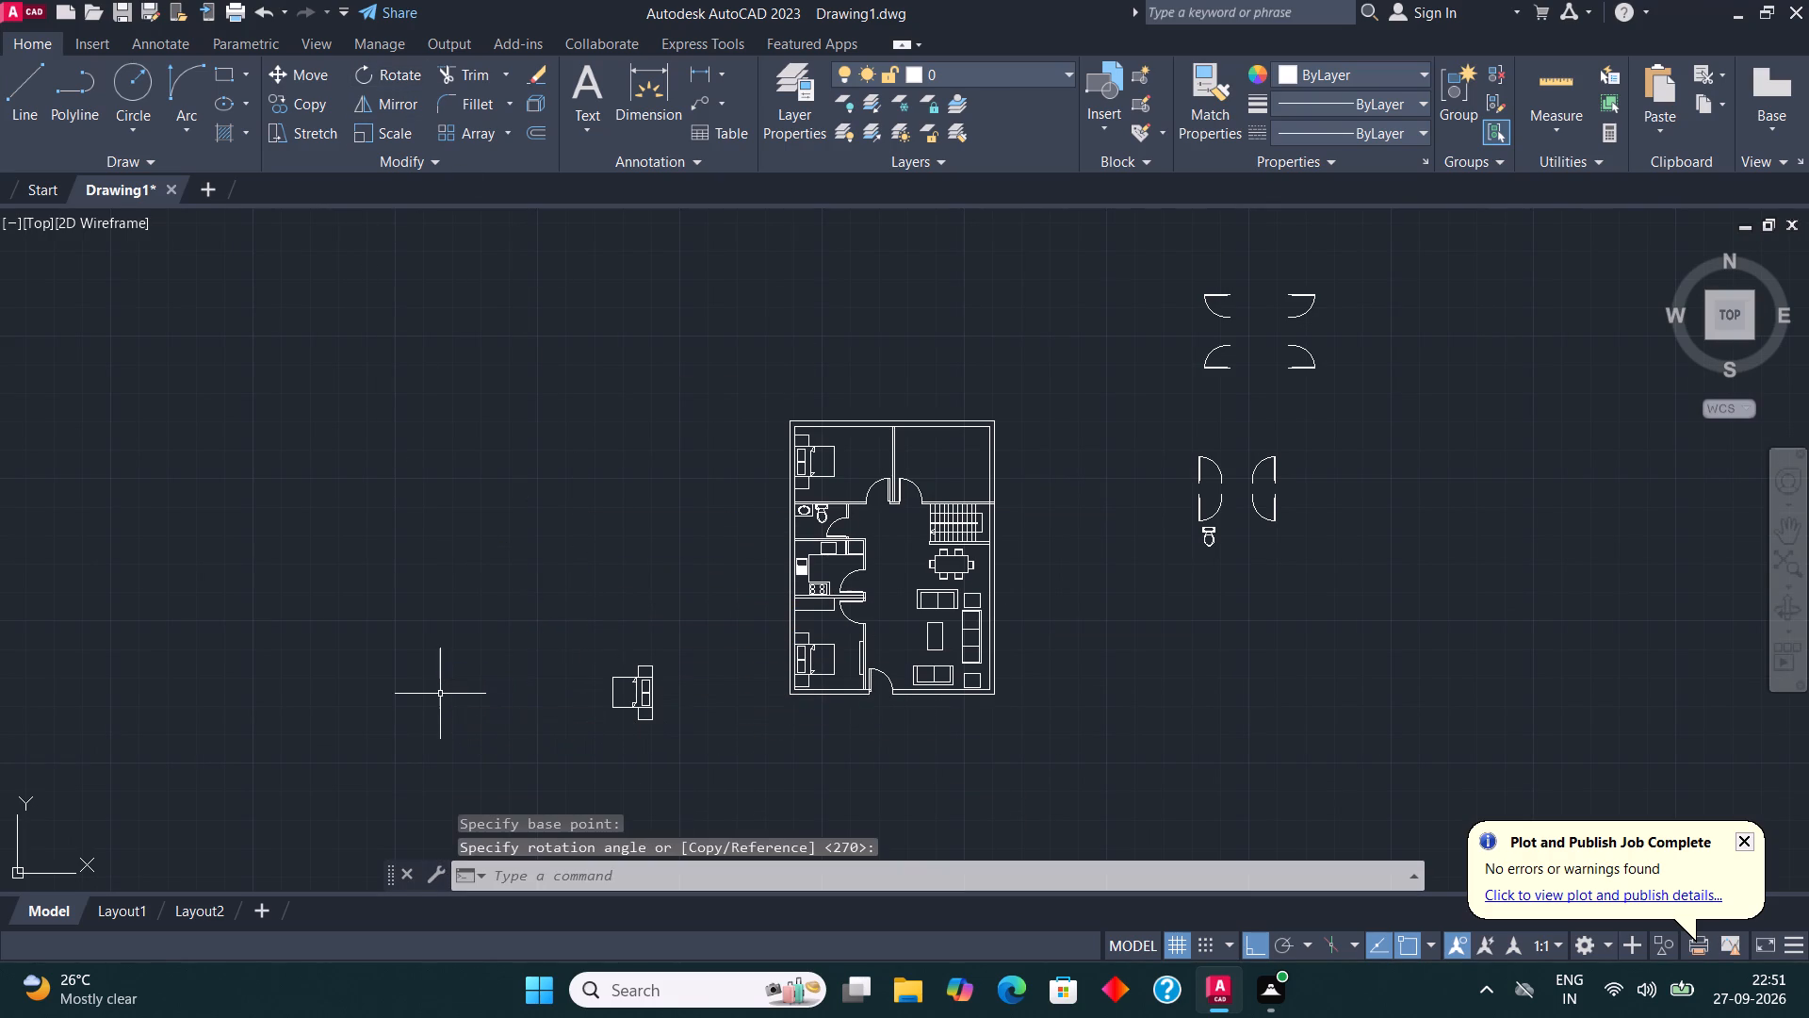
Move the rotated bed set, with Ortho off, into the upper-right bedroom against the inner face of its east wall.
{"action": "left_click_drag", "start_coordinate": [676, 739], "coordinate": [665, 725]}
{"action": "left_click", "coordinate": [570, 599]}
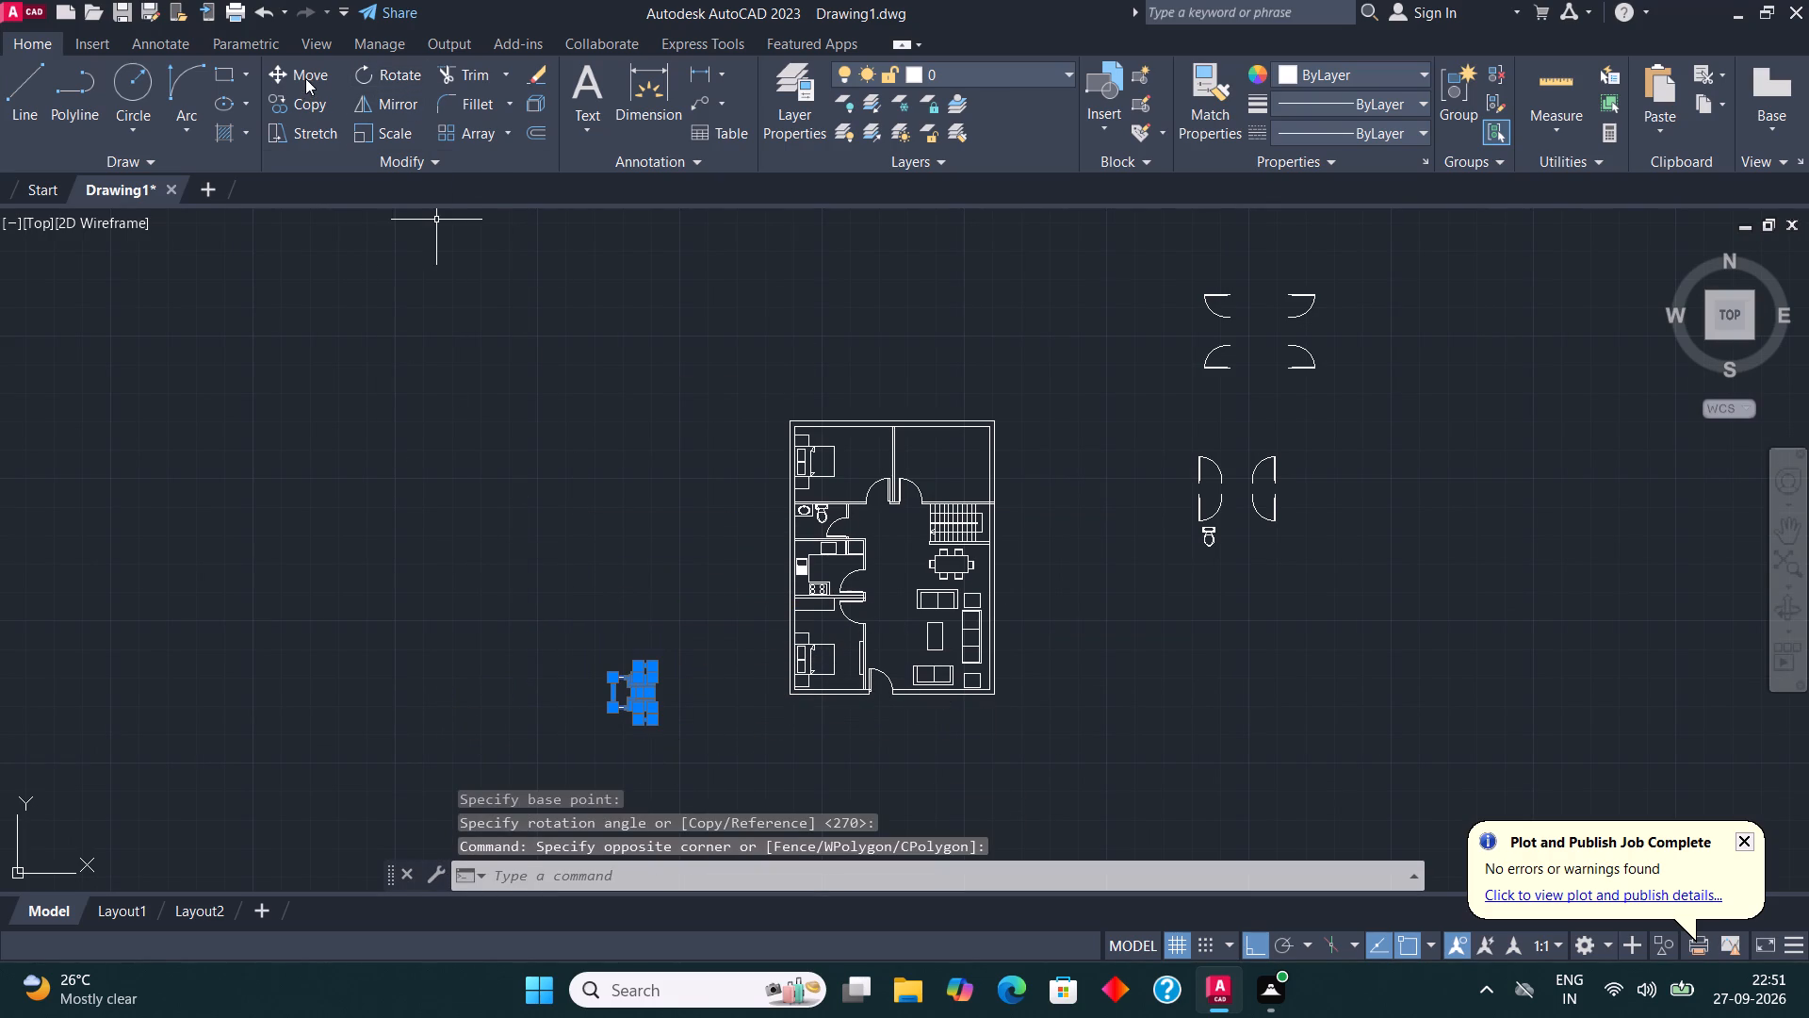
{"action": "left_click", "coordinate": [305, 78]}
{"action": "left_click", "coordinate": [649, 660]}
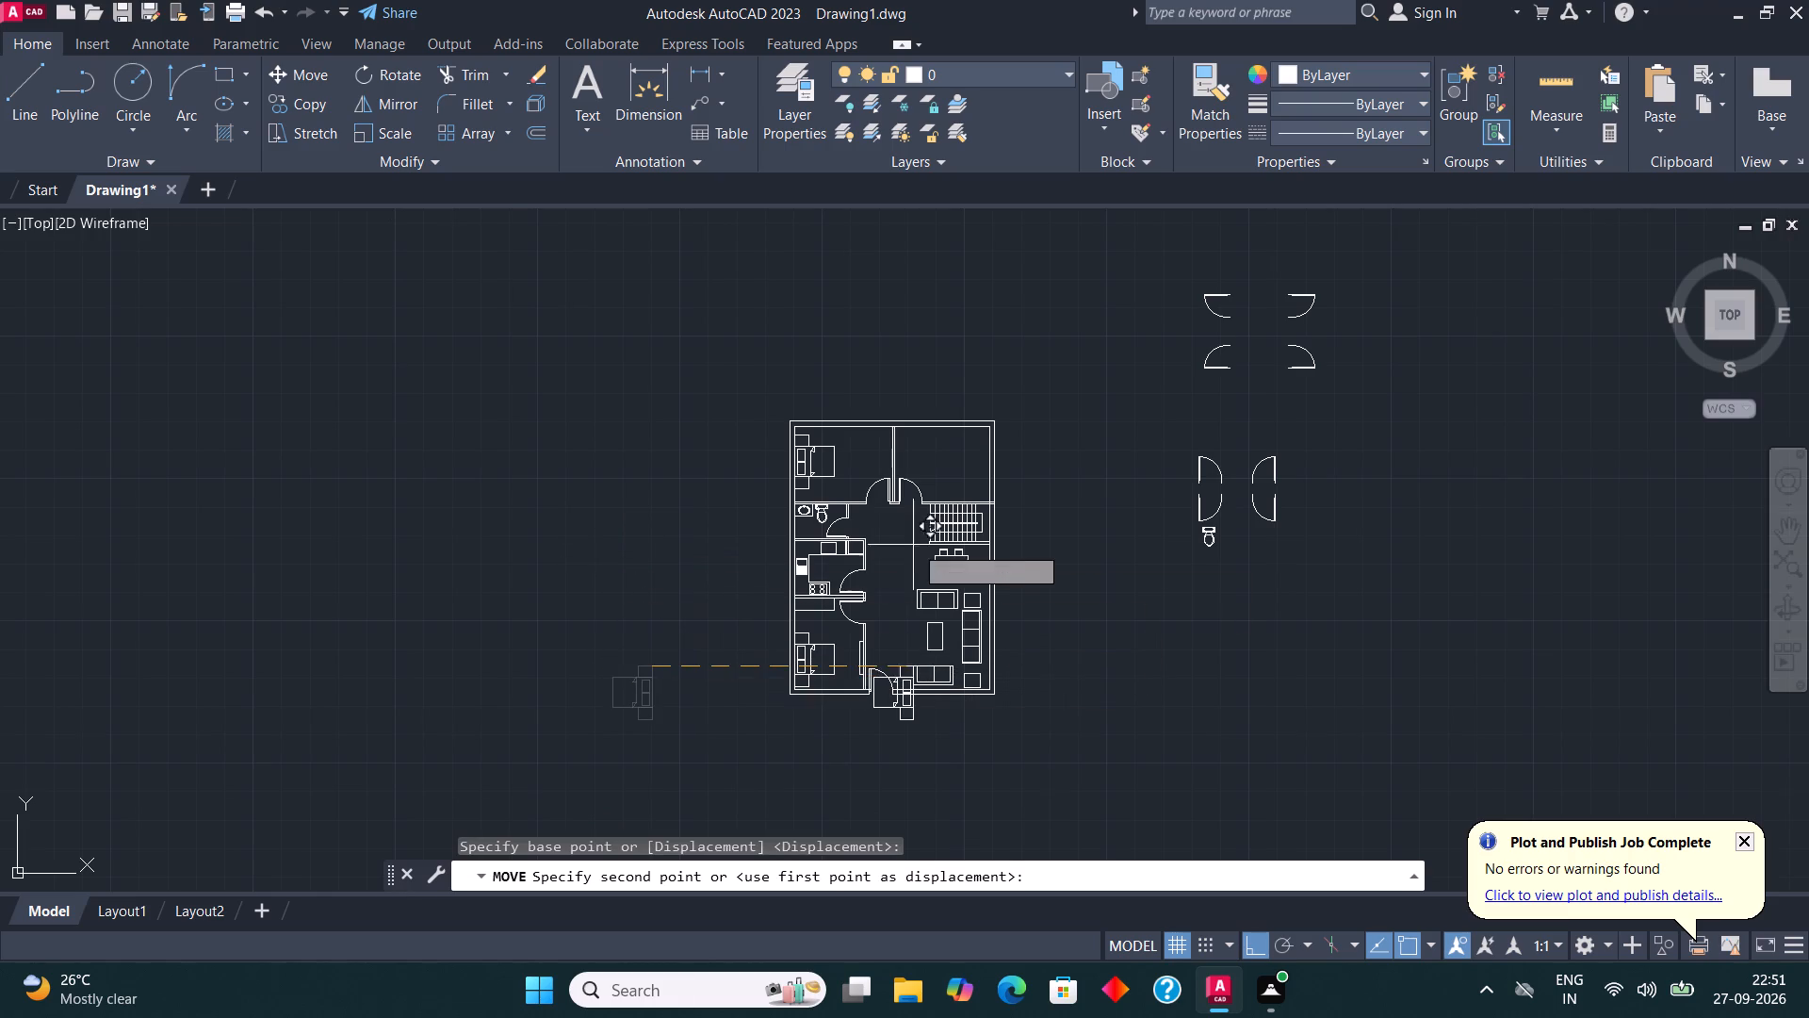
{"action": "key", "text": "F8"}
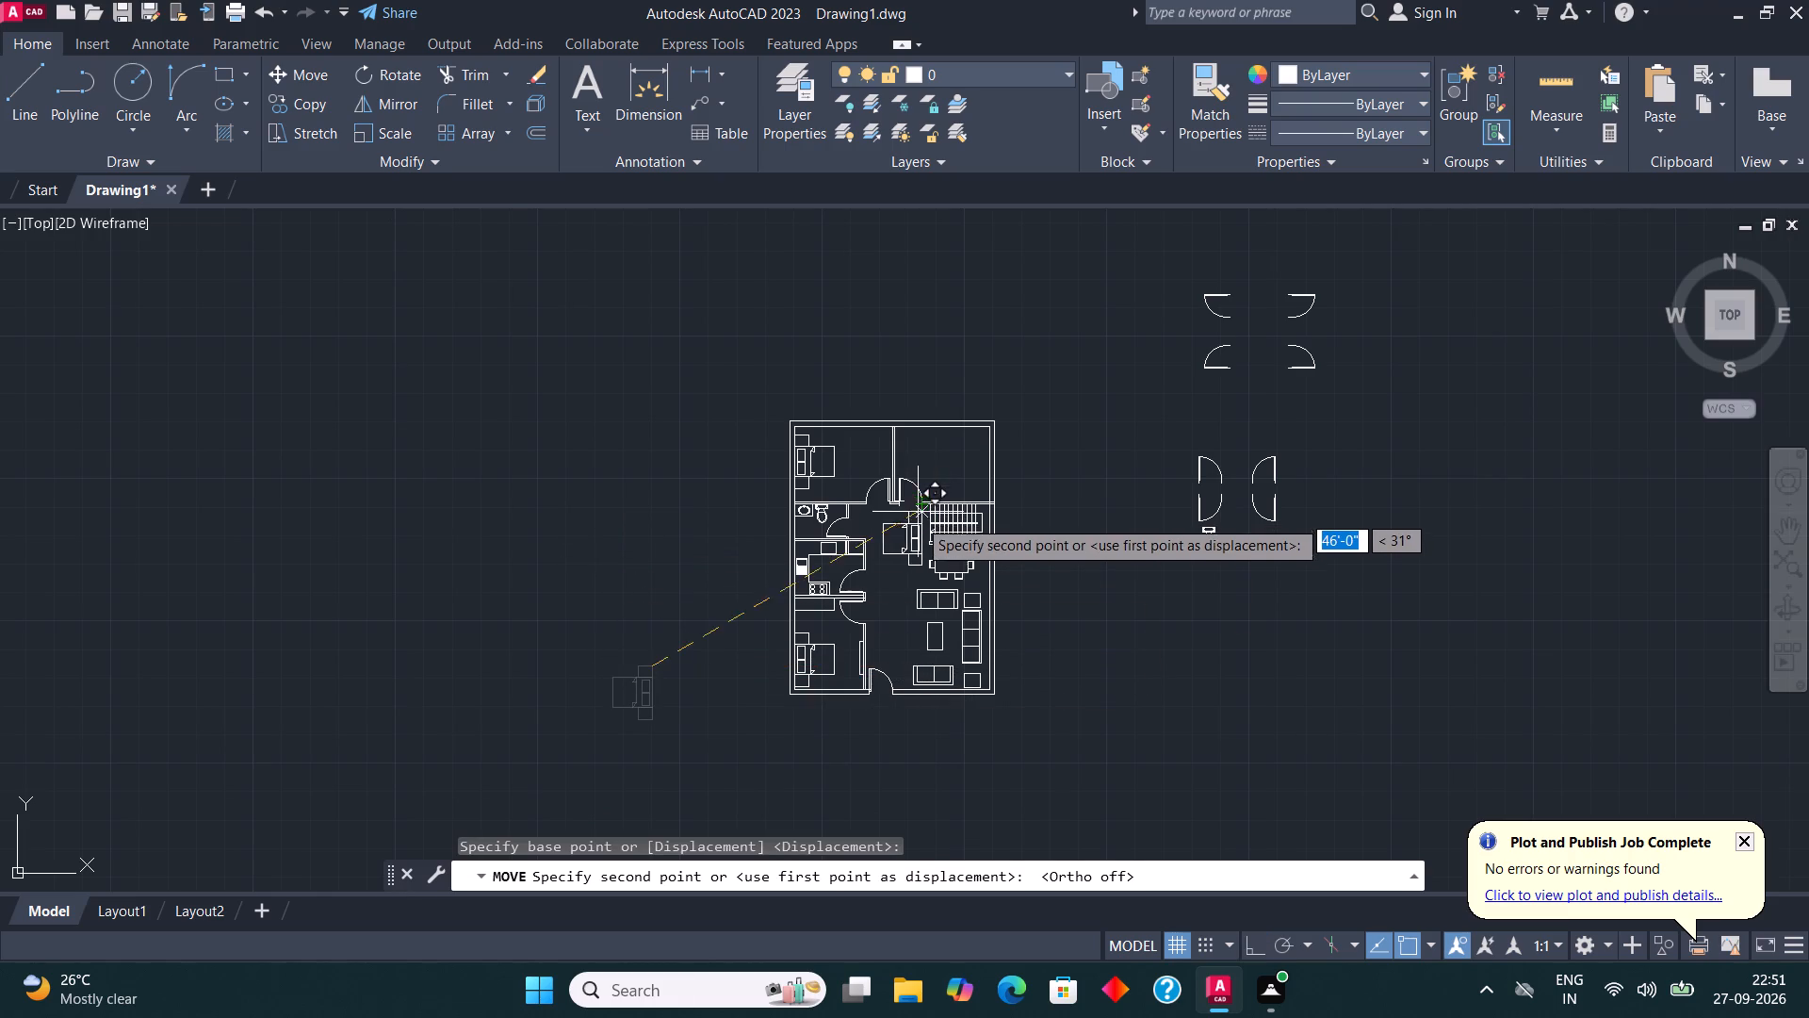
{"action": "scroll", "coordinate": [925, 620], "scroll_direction": "down", "scroll_amount": 1}
{"action": "scroll", "coordinate": [955, 501], "scroll_direction": "up", "scroll_amount": 5}
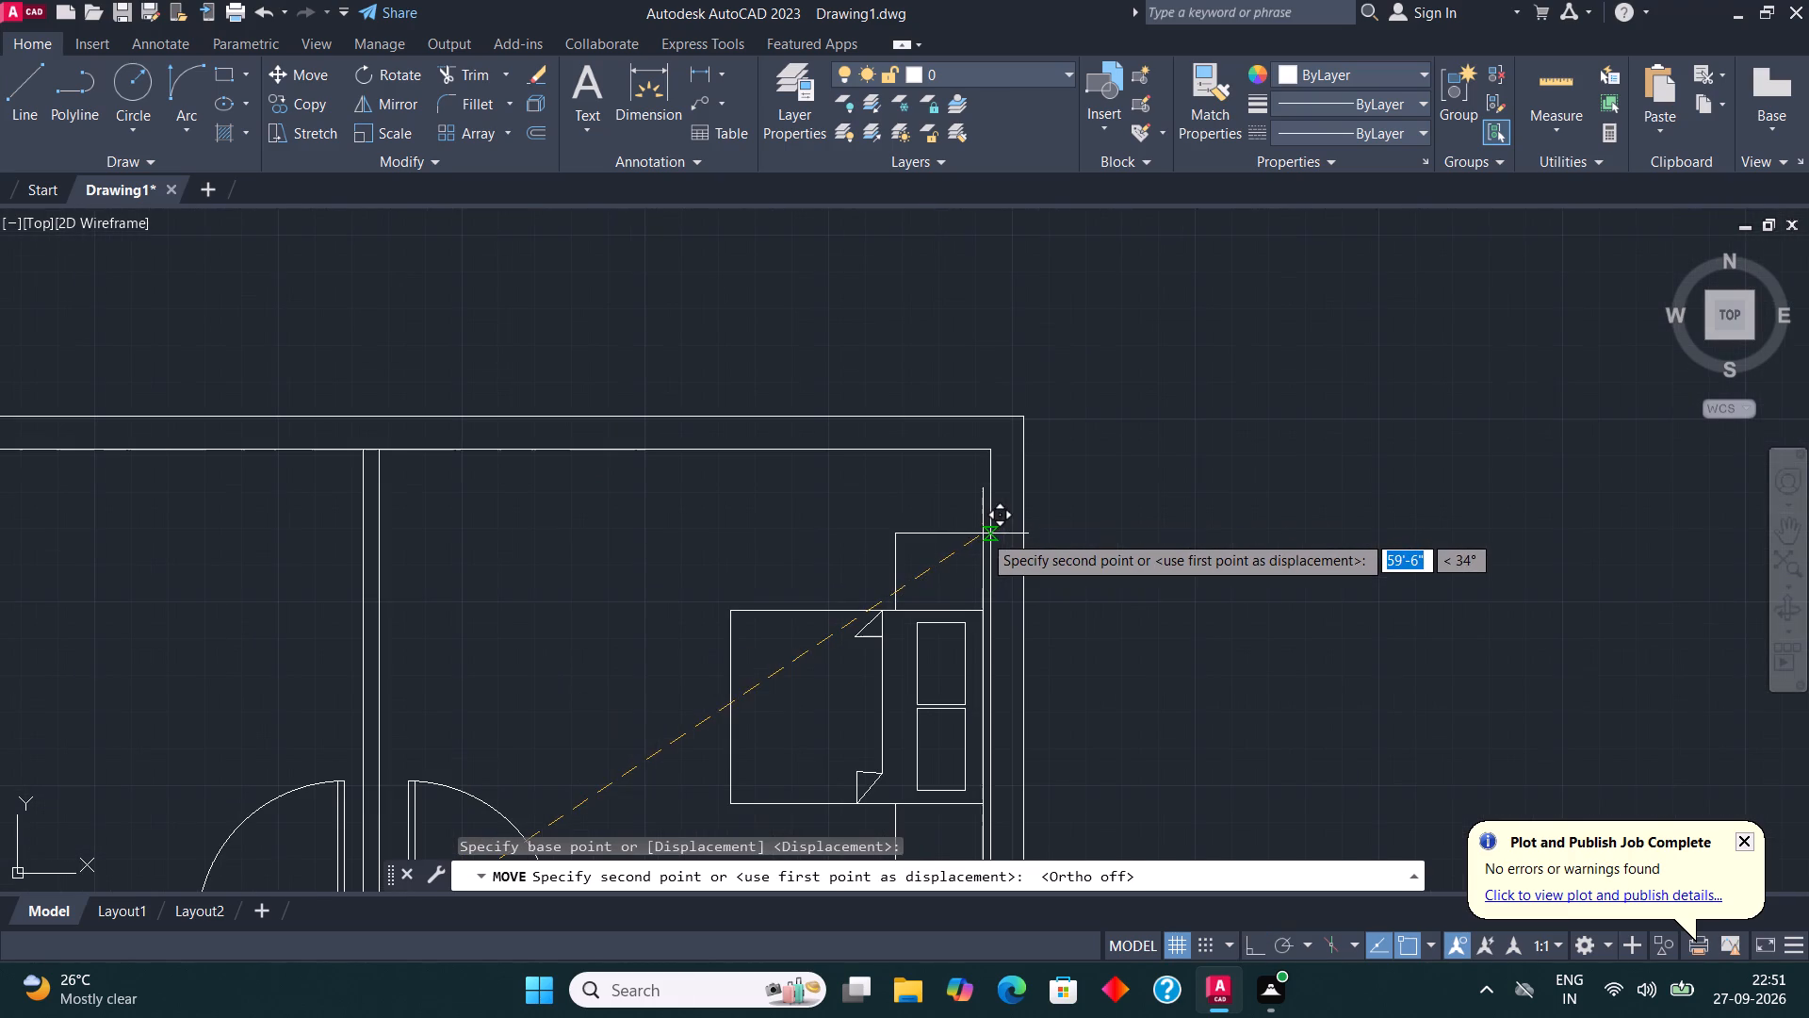
{"action": "left_click", "coordinate": [984, 532]}
{"action": "key", "text": "Escape"}
{"action": "scroll", "coordinate": [994, 425], "scroll_direction": "down", "scroll_amount": 2}
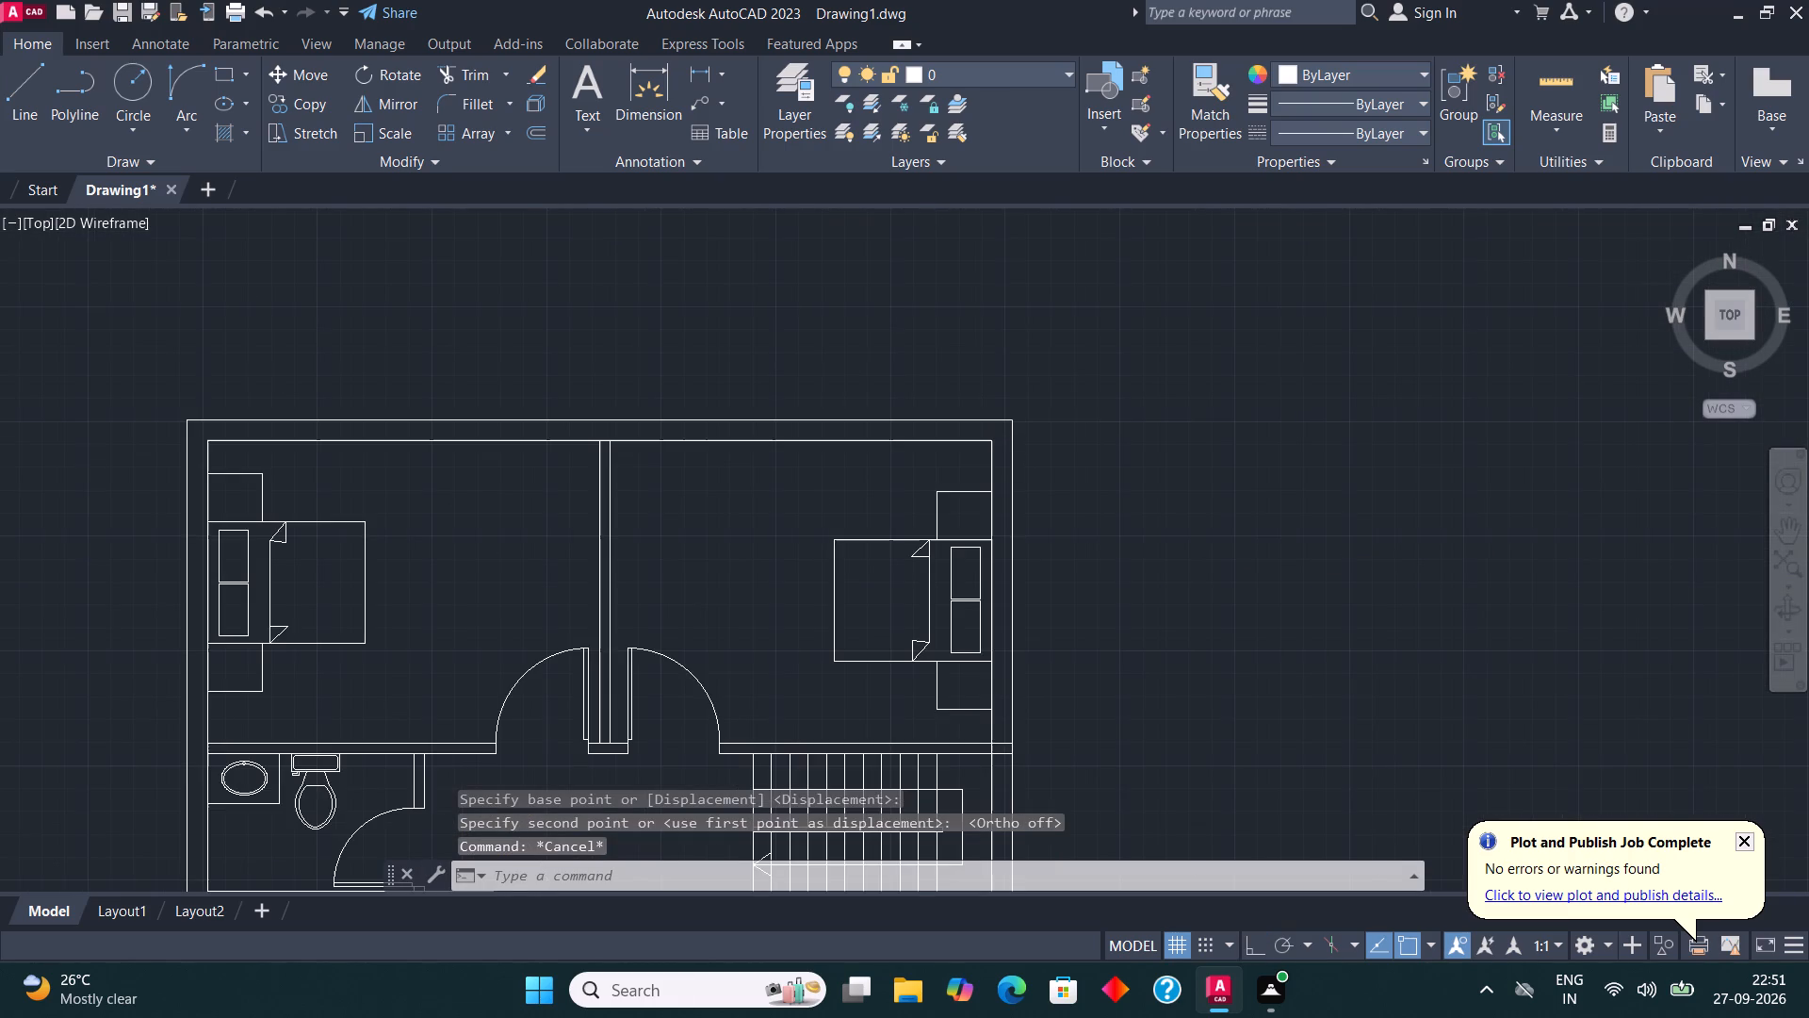
Draw wardrobe rectangles on both sides of the wall between the upper bedrooms, the left one about 2'-5" by 6'-9".
{"action": "scroll", "coordinate": [996, 430], "scroll_direction": "down", "scroll_amount": 2}
{"action": "scroll", "coordinate": [919, 463], "scroll_direction": "up", "scroll_amount": 3}
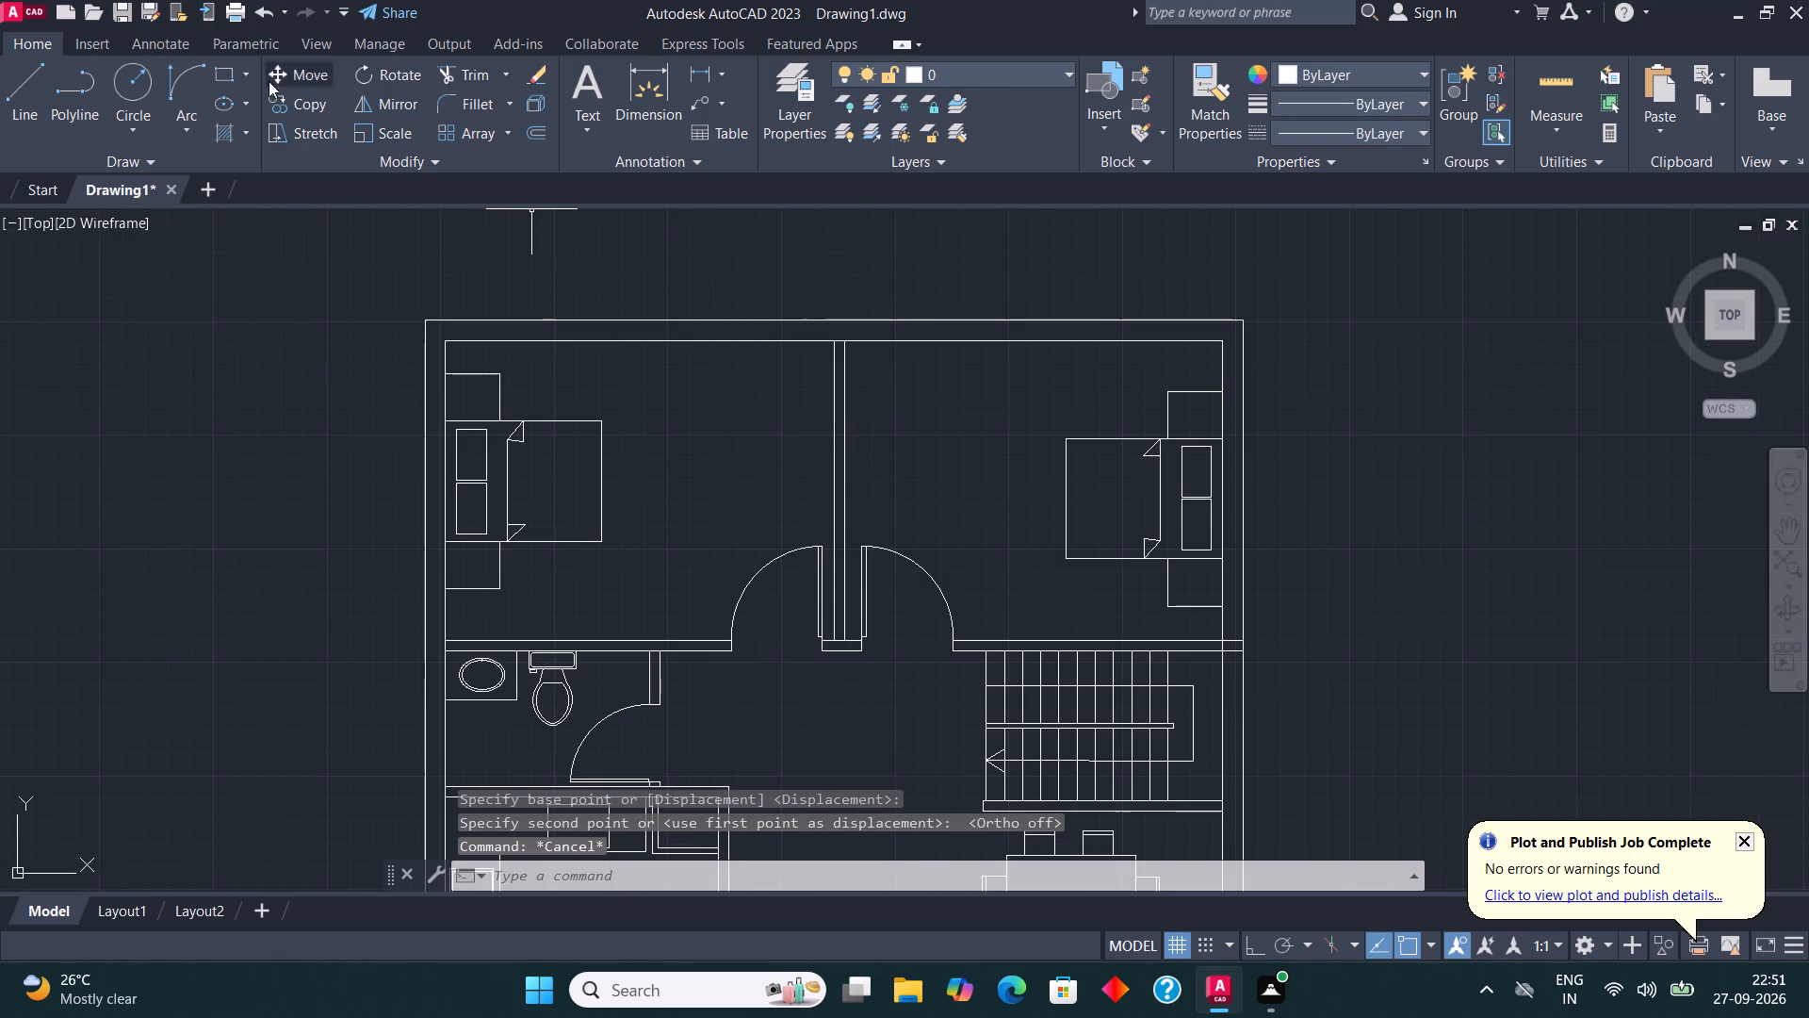
{"action": "left_click", "coordinate": [219, 69]}
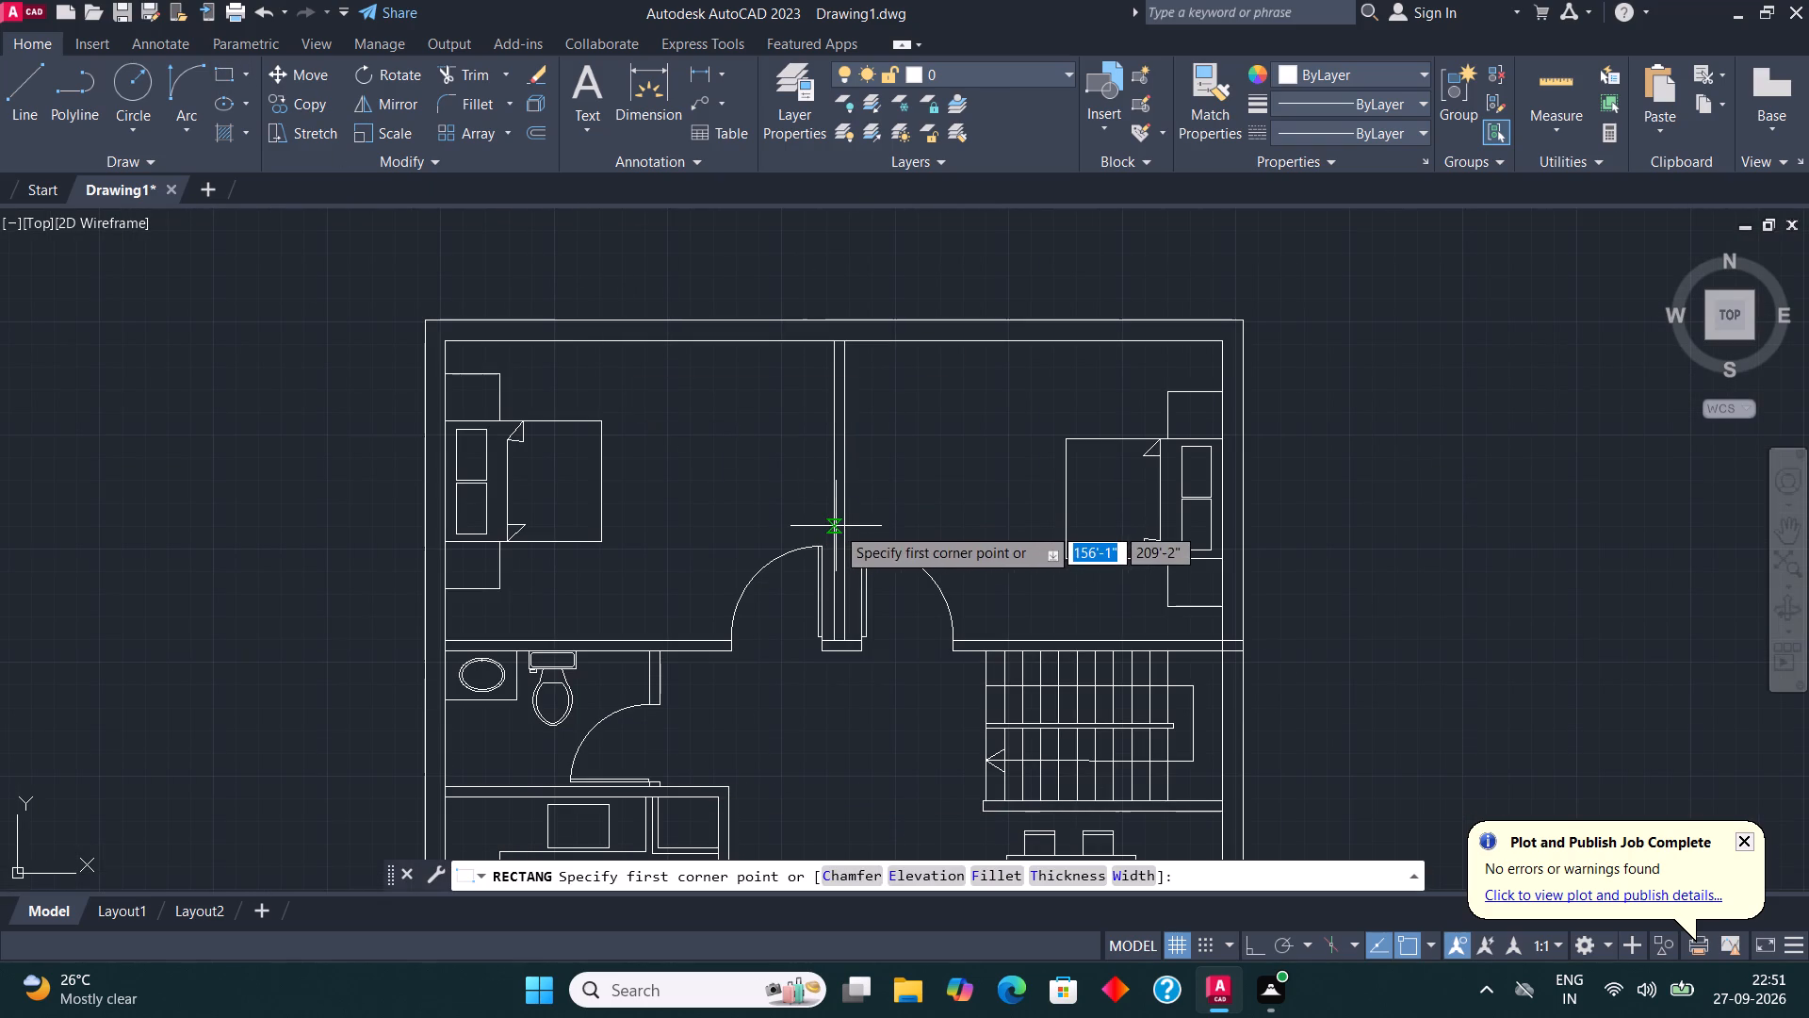
{"action": "left_click", "coordinate": [836, 526]}
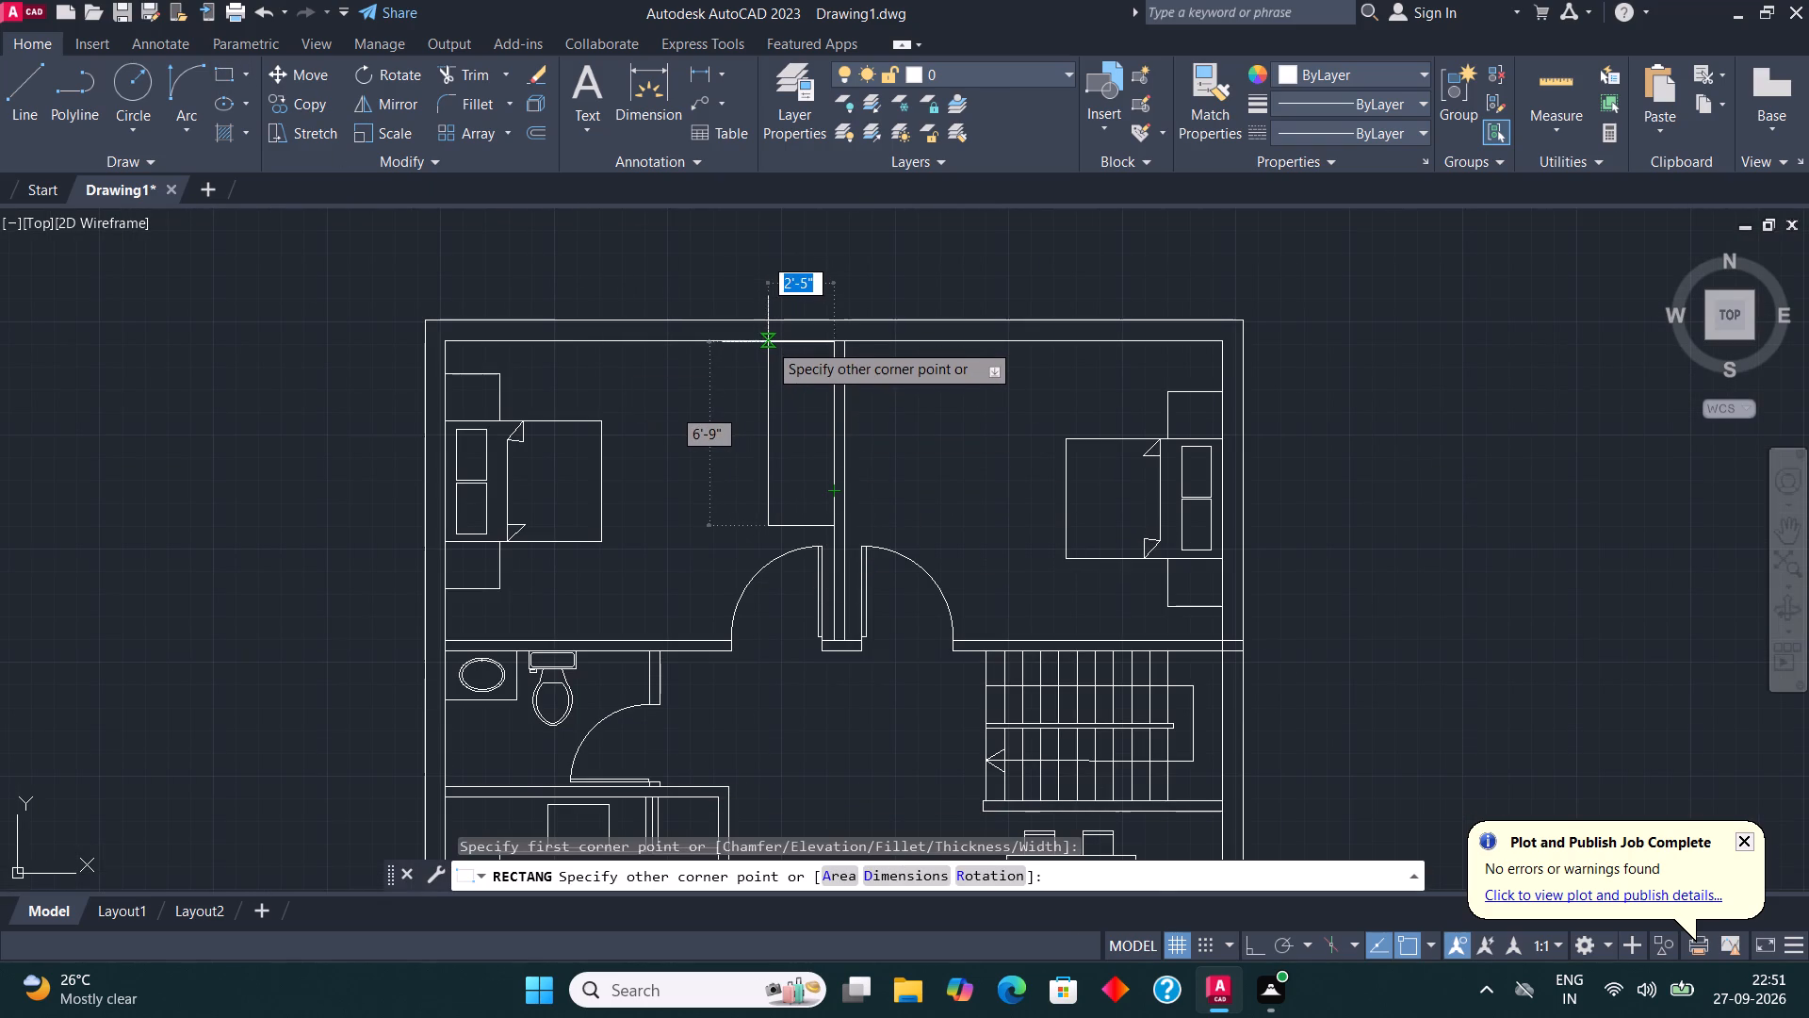
{"action": "left_click", "coordinate": [768, 342]}
{"action": "left_click", "coordinate": [219, 66]}
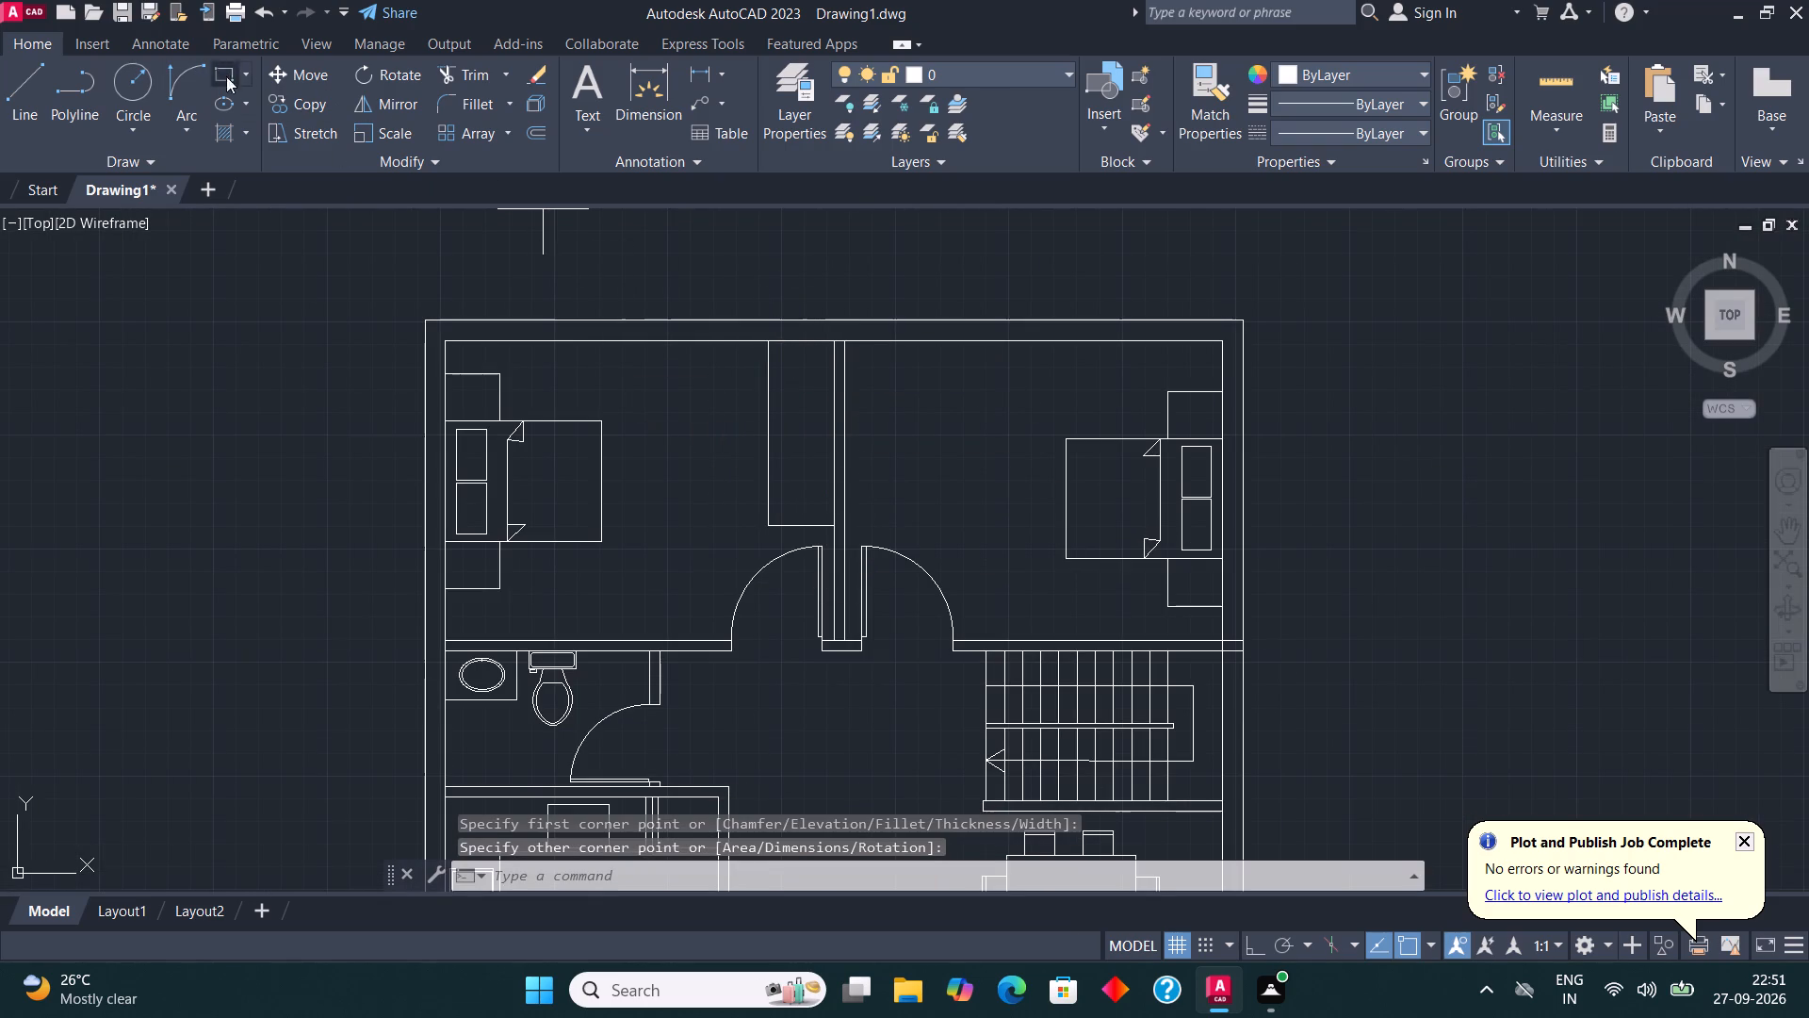
{"action": "left_click", "coordinate": [848, 527]}
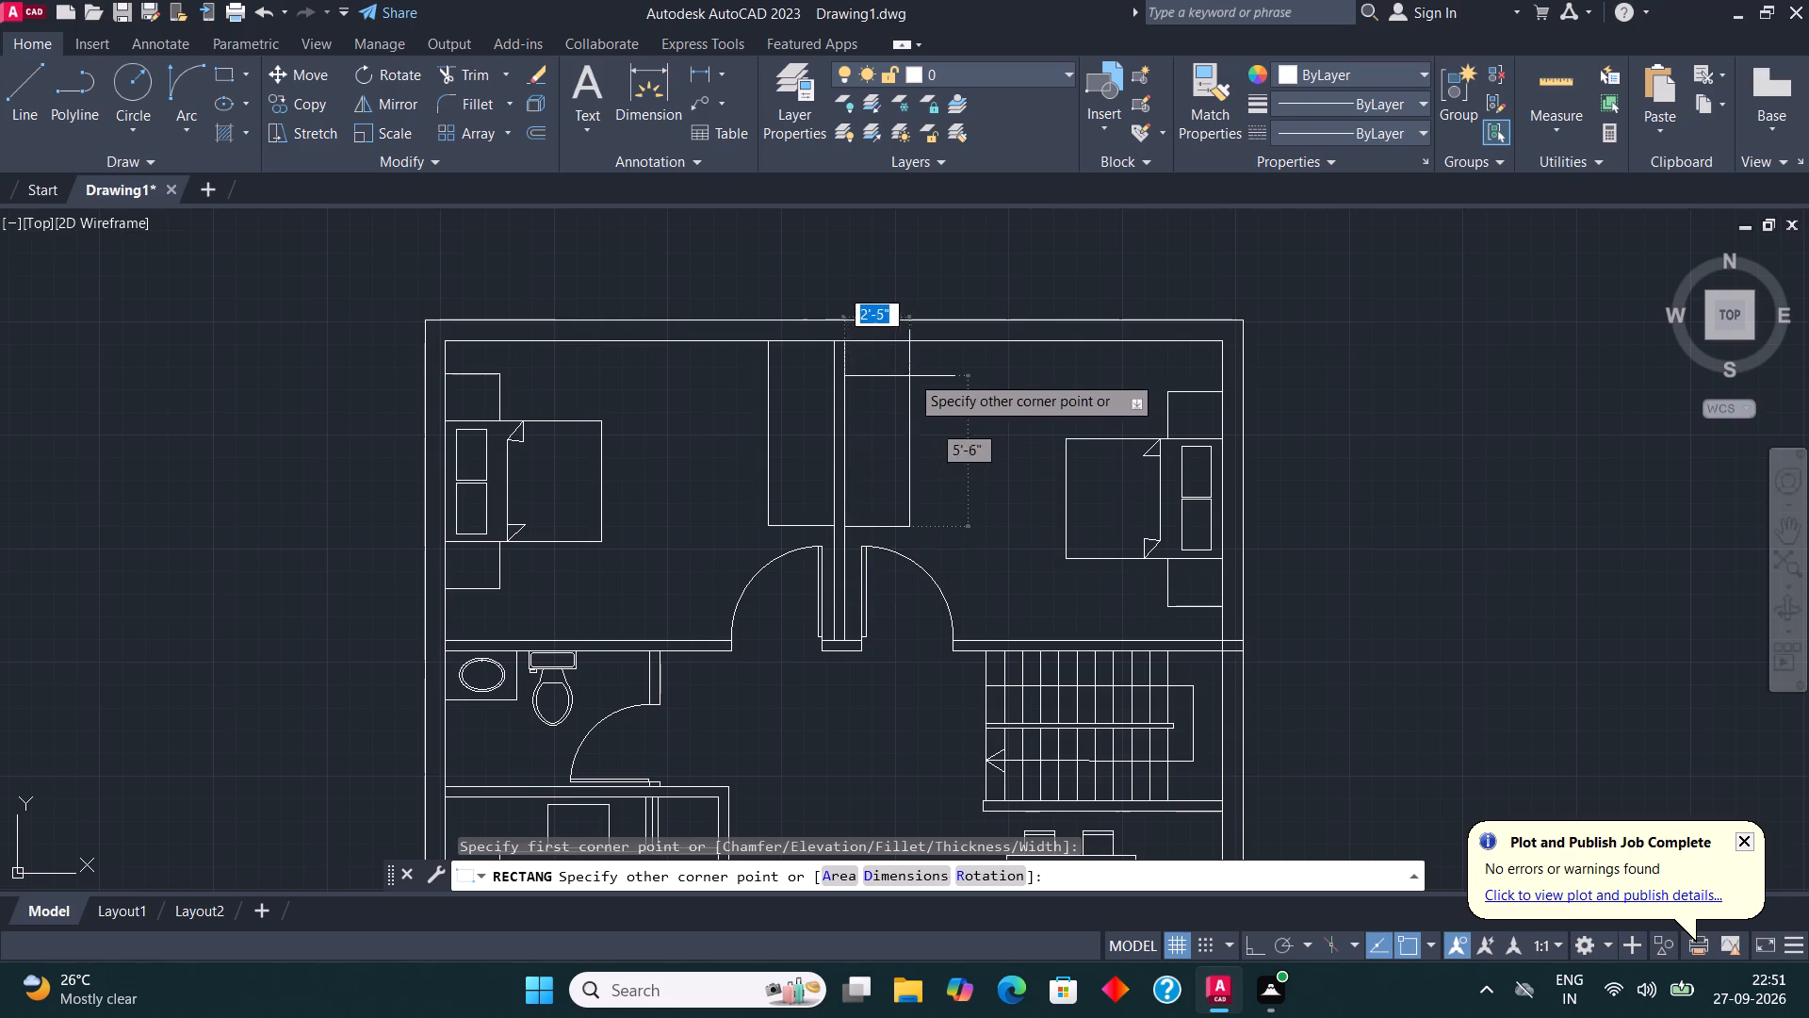
{"action": "left_click", "coordinate": [916, 343]}
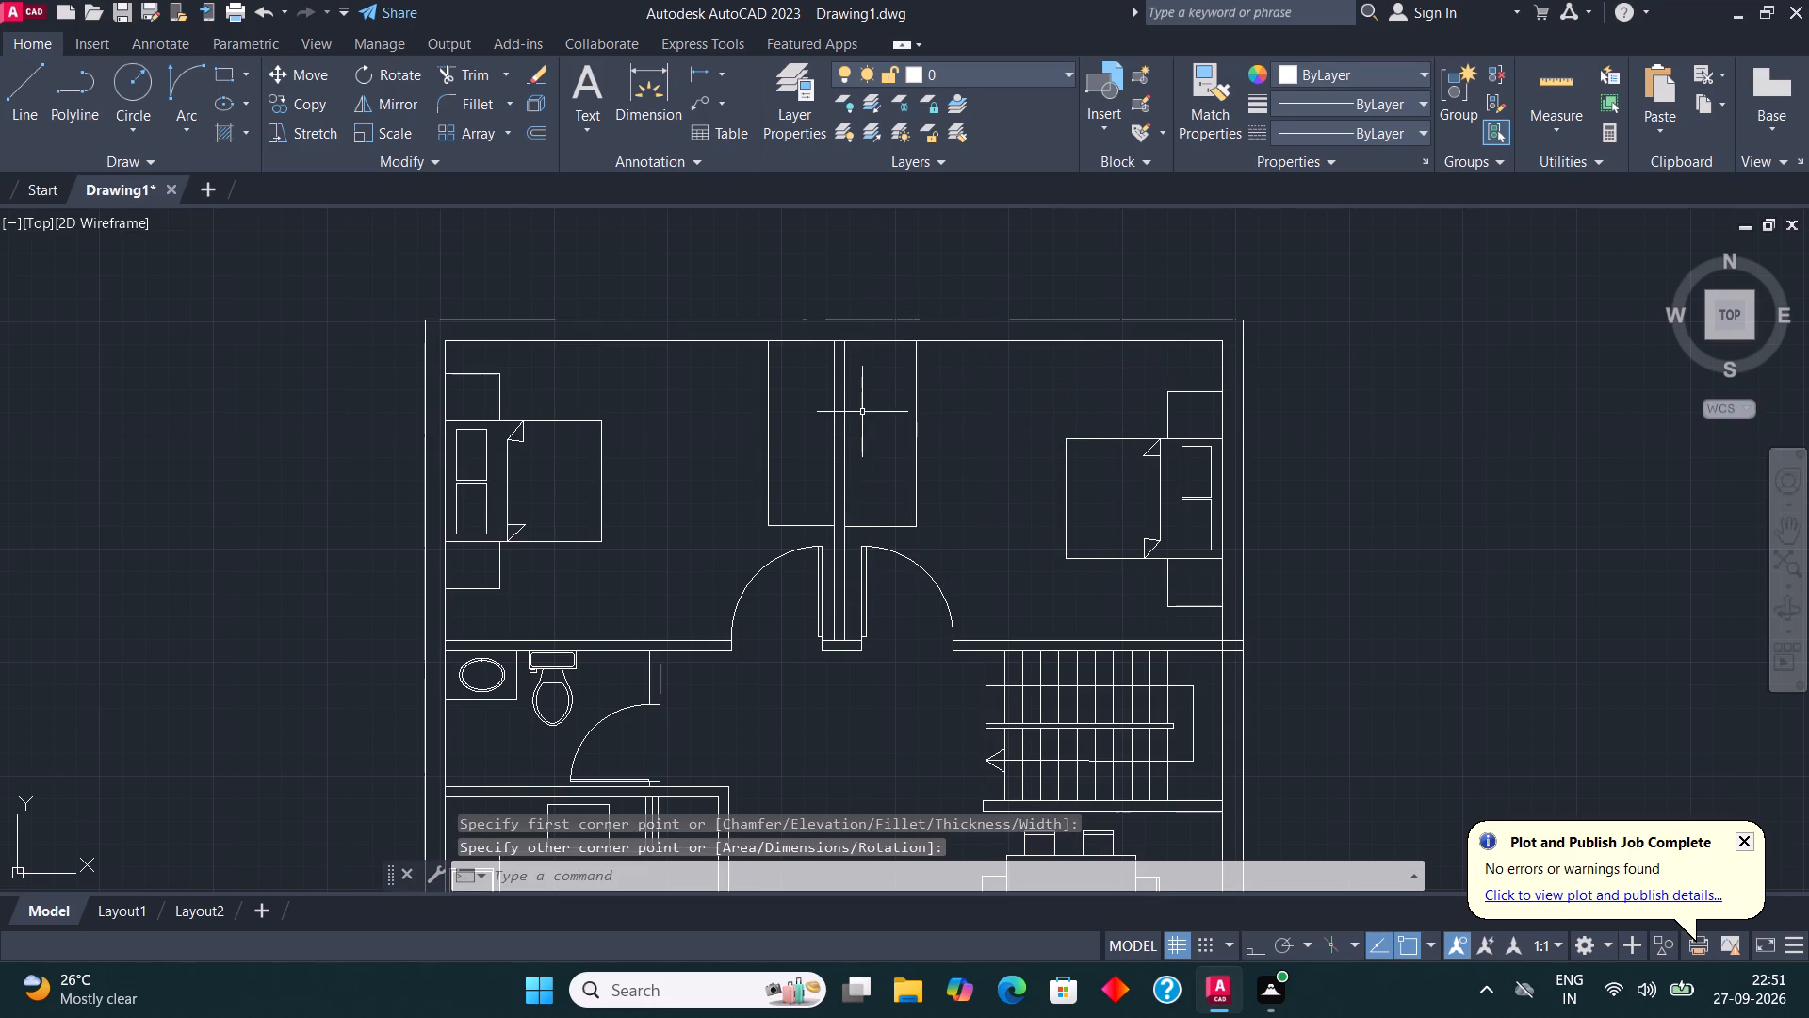
{"action": "key", "text": "Escape"}
Delete the leftover door copies and the spare toilet lying east of the plan.
{"action": "scroll", "coordinate": [842, 411], "scroll_direction": "down", "scroll_amount": 1}
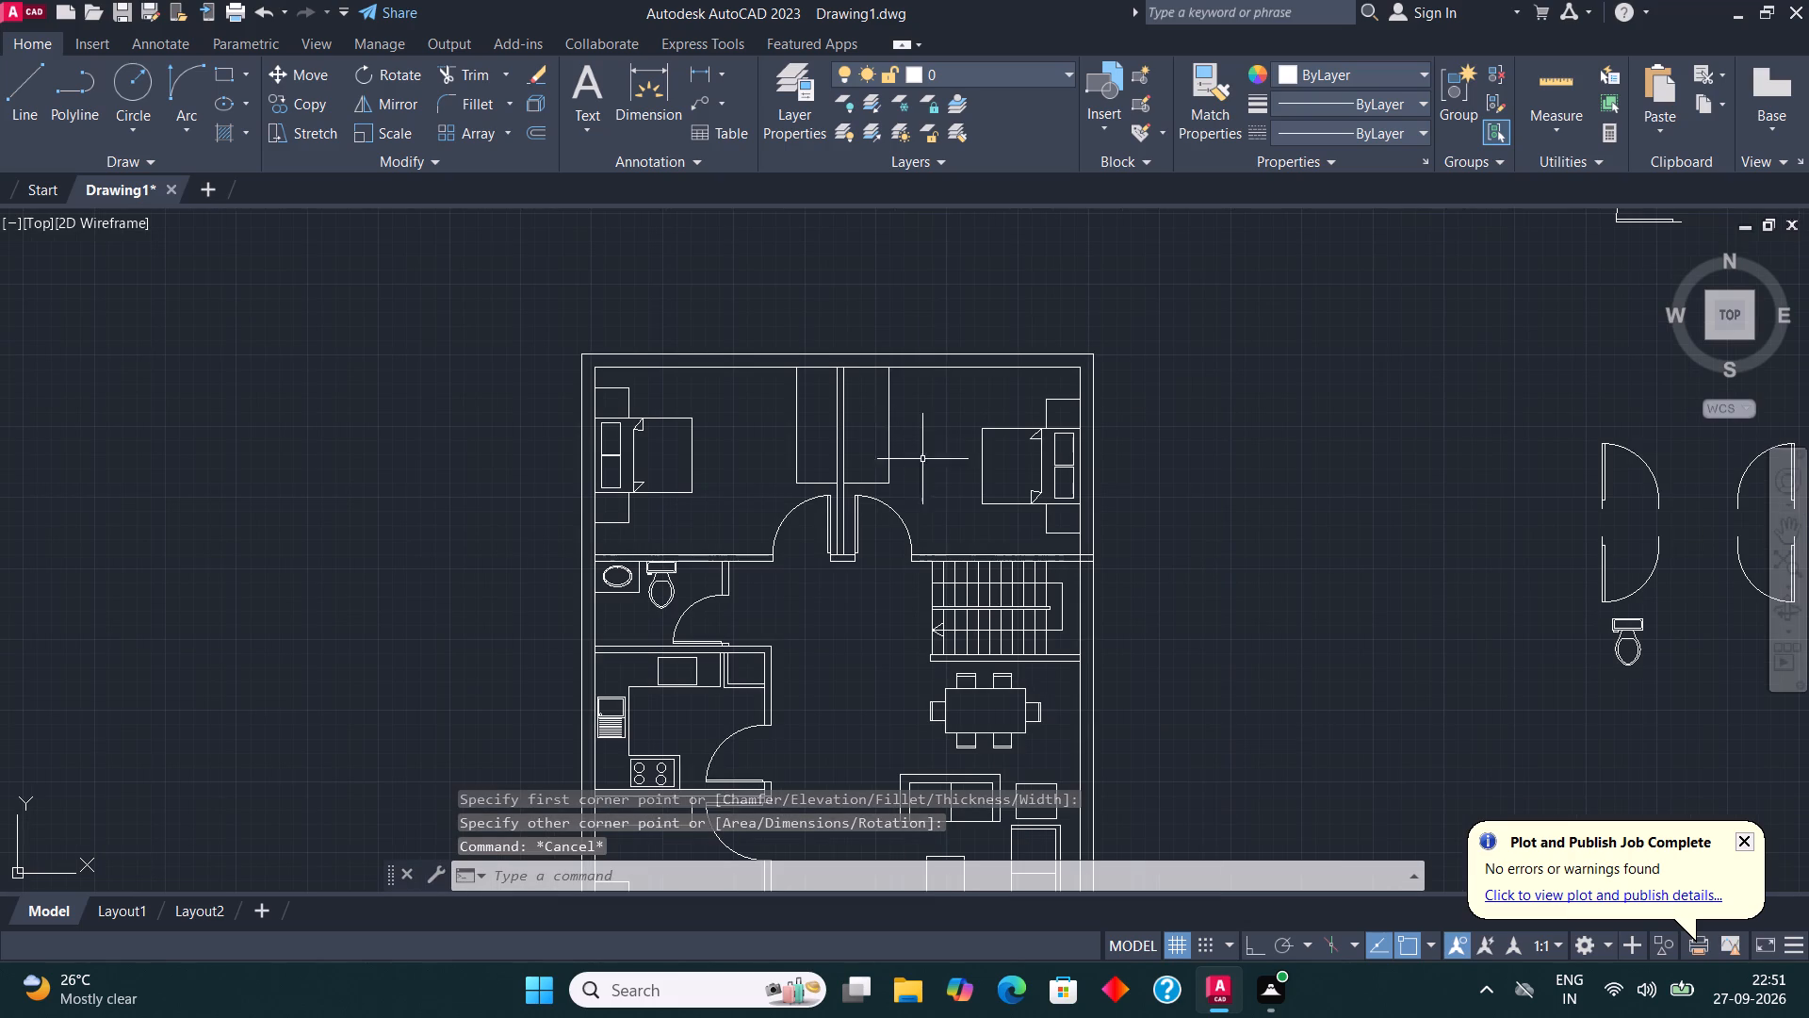
{"action": "scroll", "coordinate": [853, 363], "scroll_direction": "down", "scroll_amount": 2}
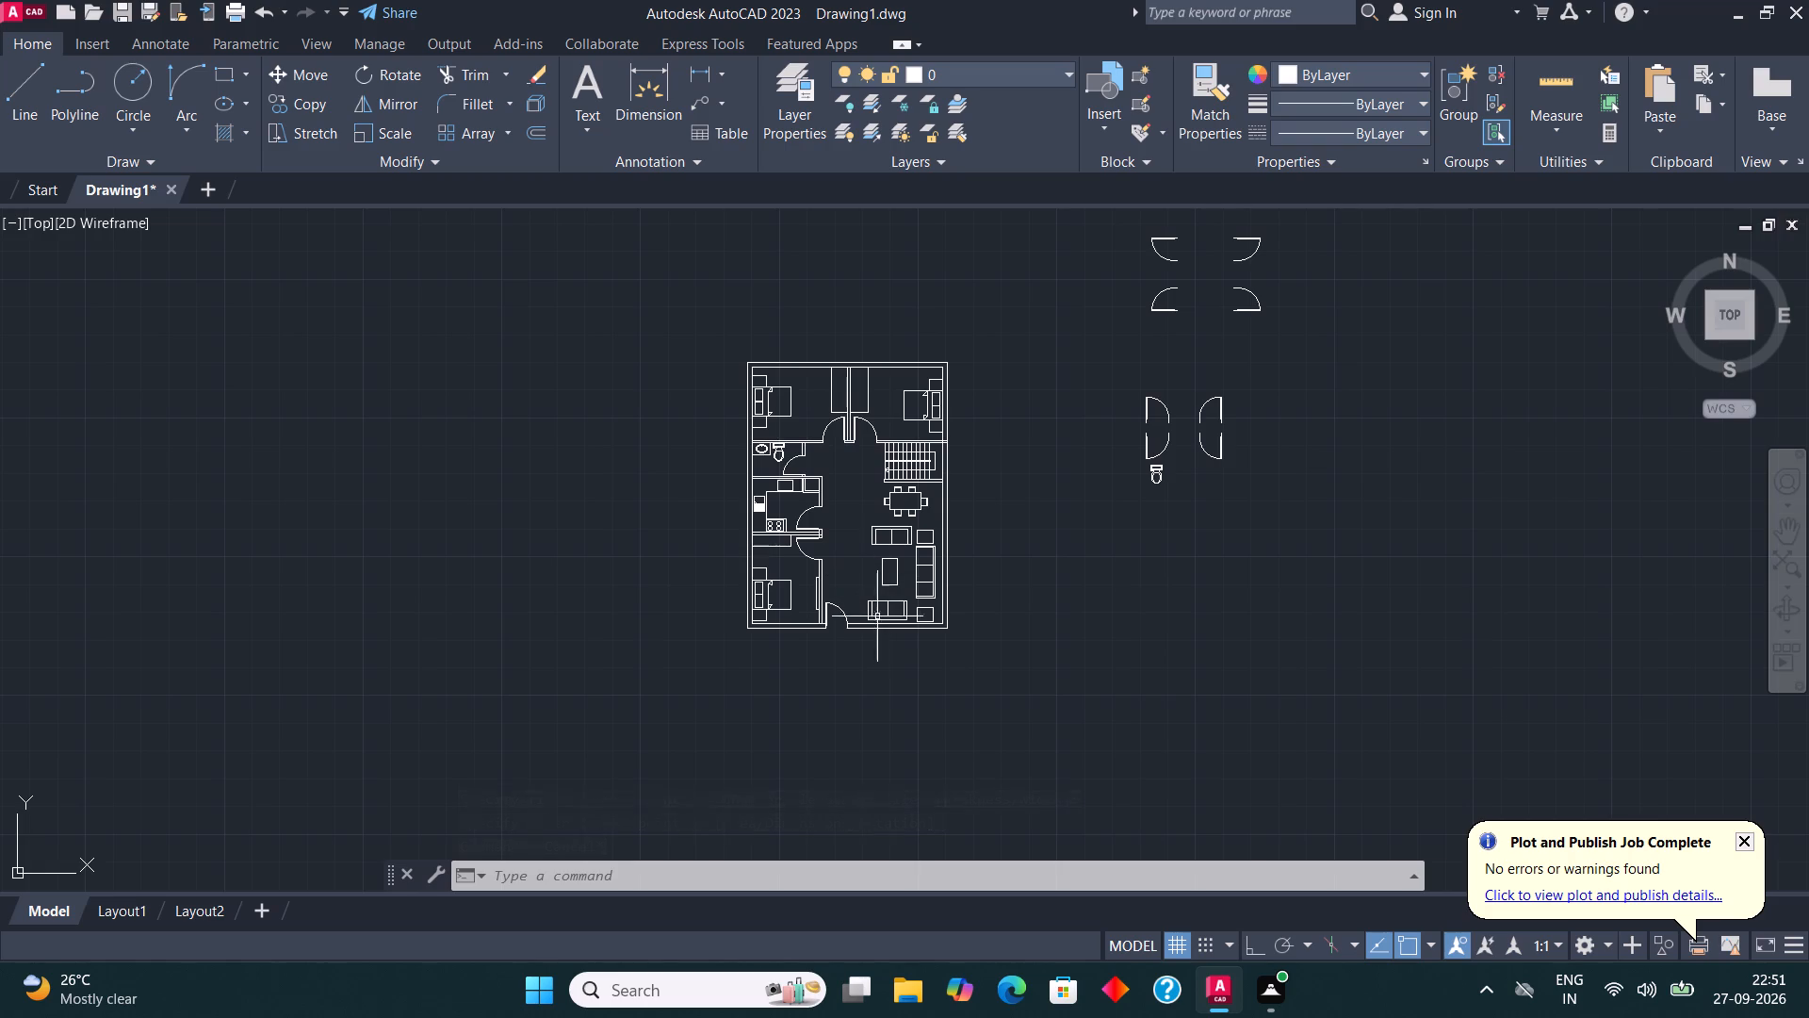
{"action": "scroll", "coordinate": [884, 636], "scroll_direction": "down", "scroll_amount": 1}
{"action": "scroll", "coordinate": [945, 481], "scroll_direction": "up", "scroll_amount": 3}
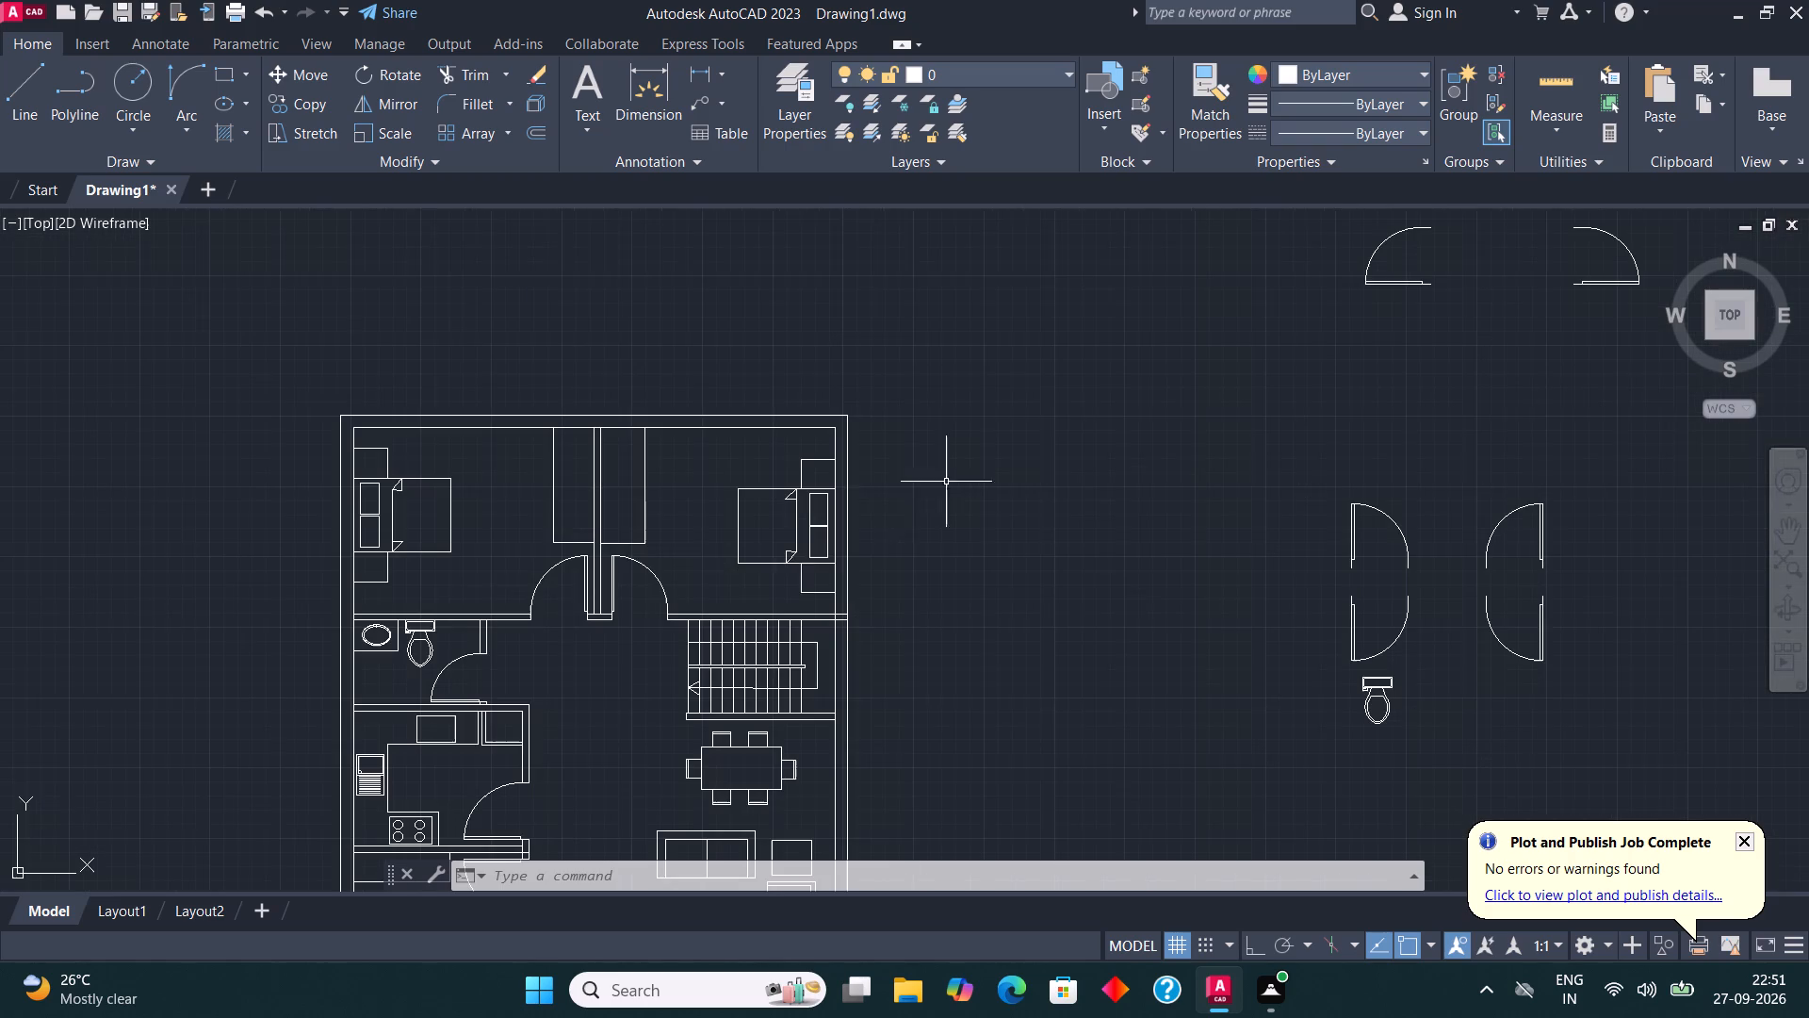
{"action": "scroll", "coordinate": [863, 491], "scroll_direction": "down", "scroll_amount": 1}
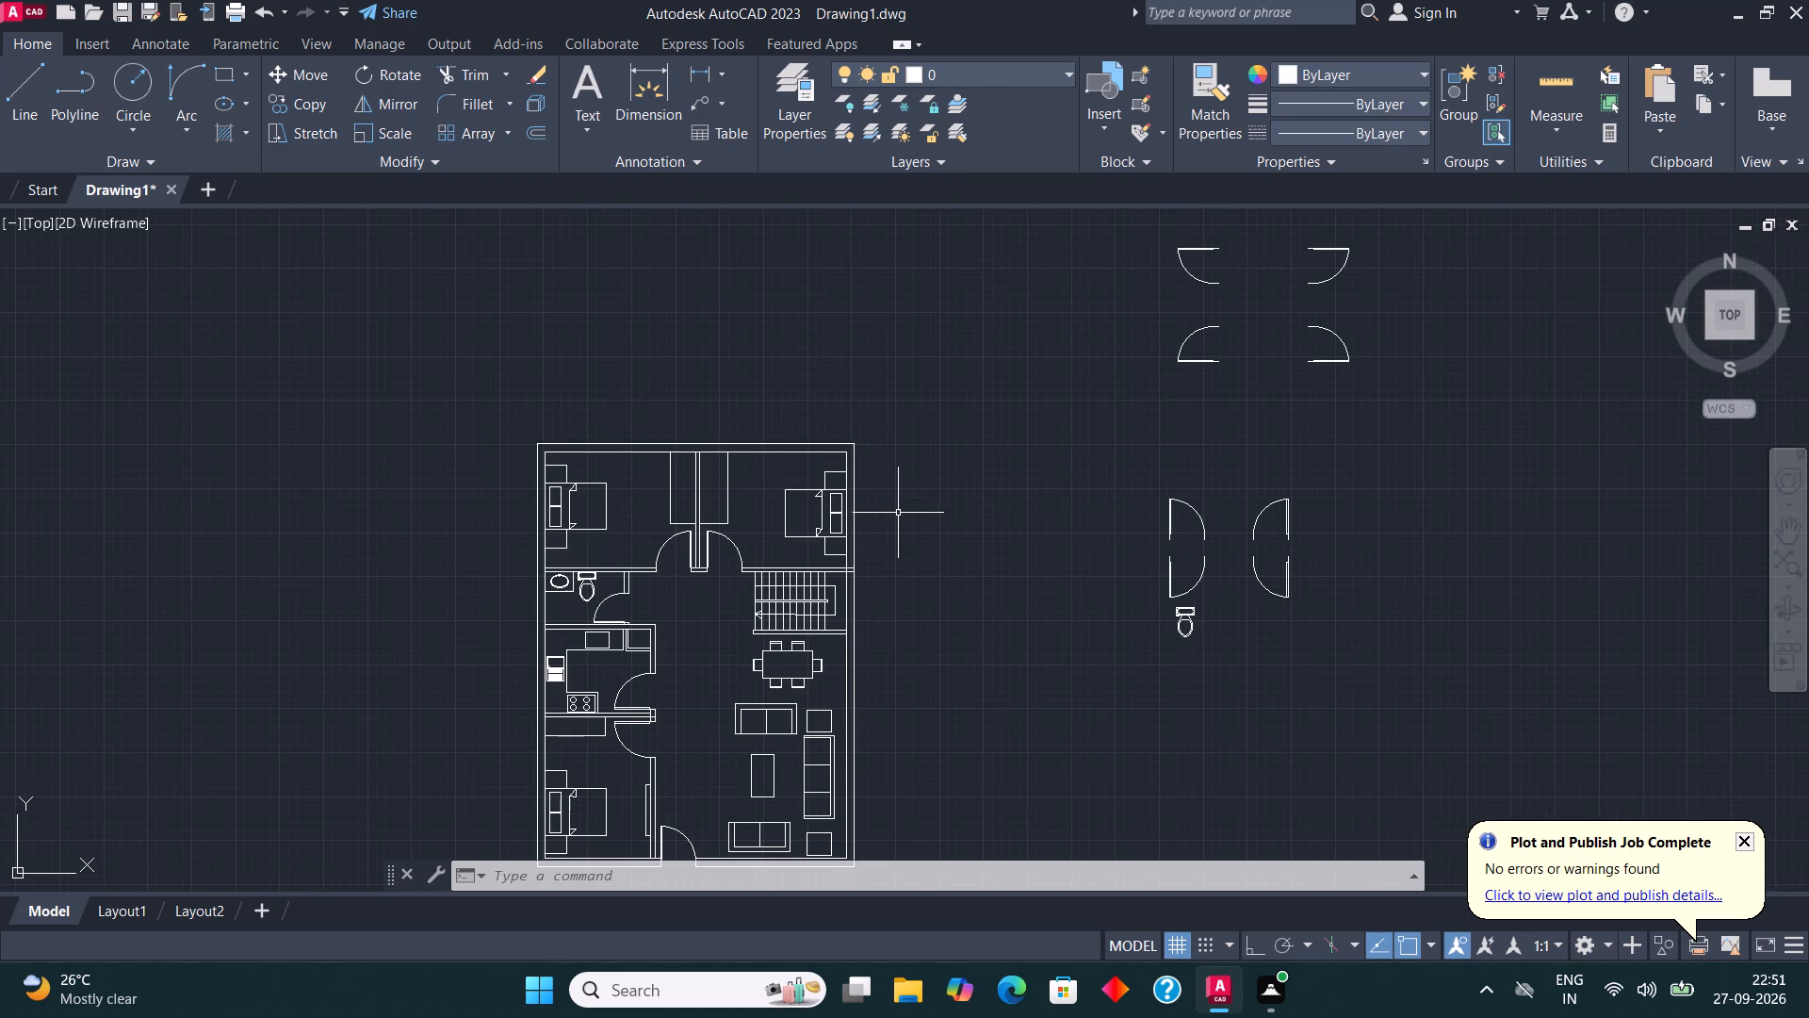
{"action": "scroll", "coordinate": [873, 563], "scroll_direction": "down", "scroll_amount": 1}
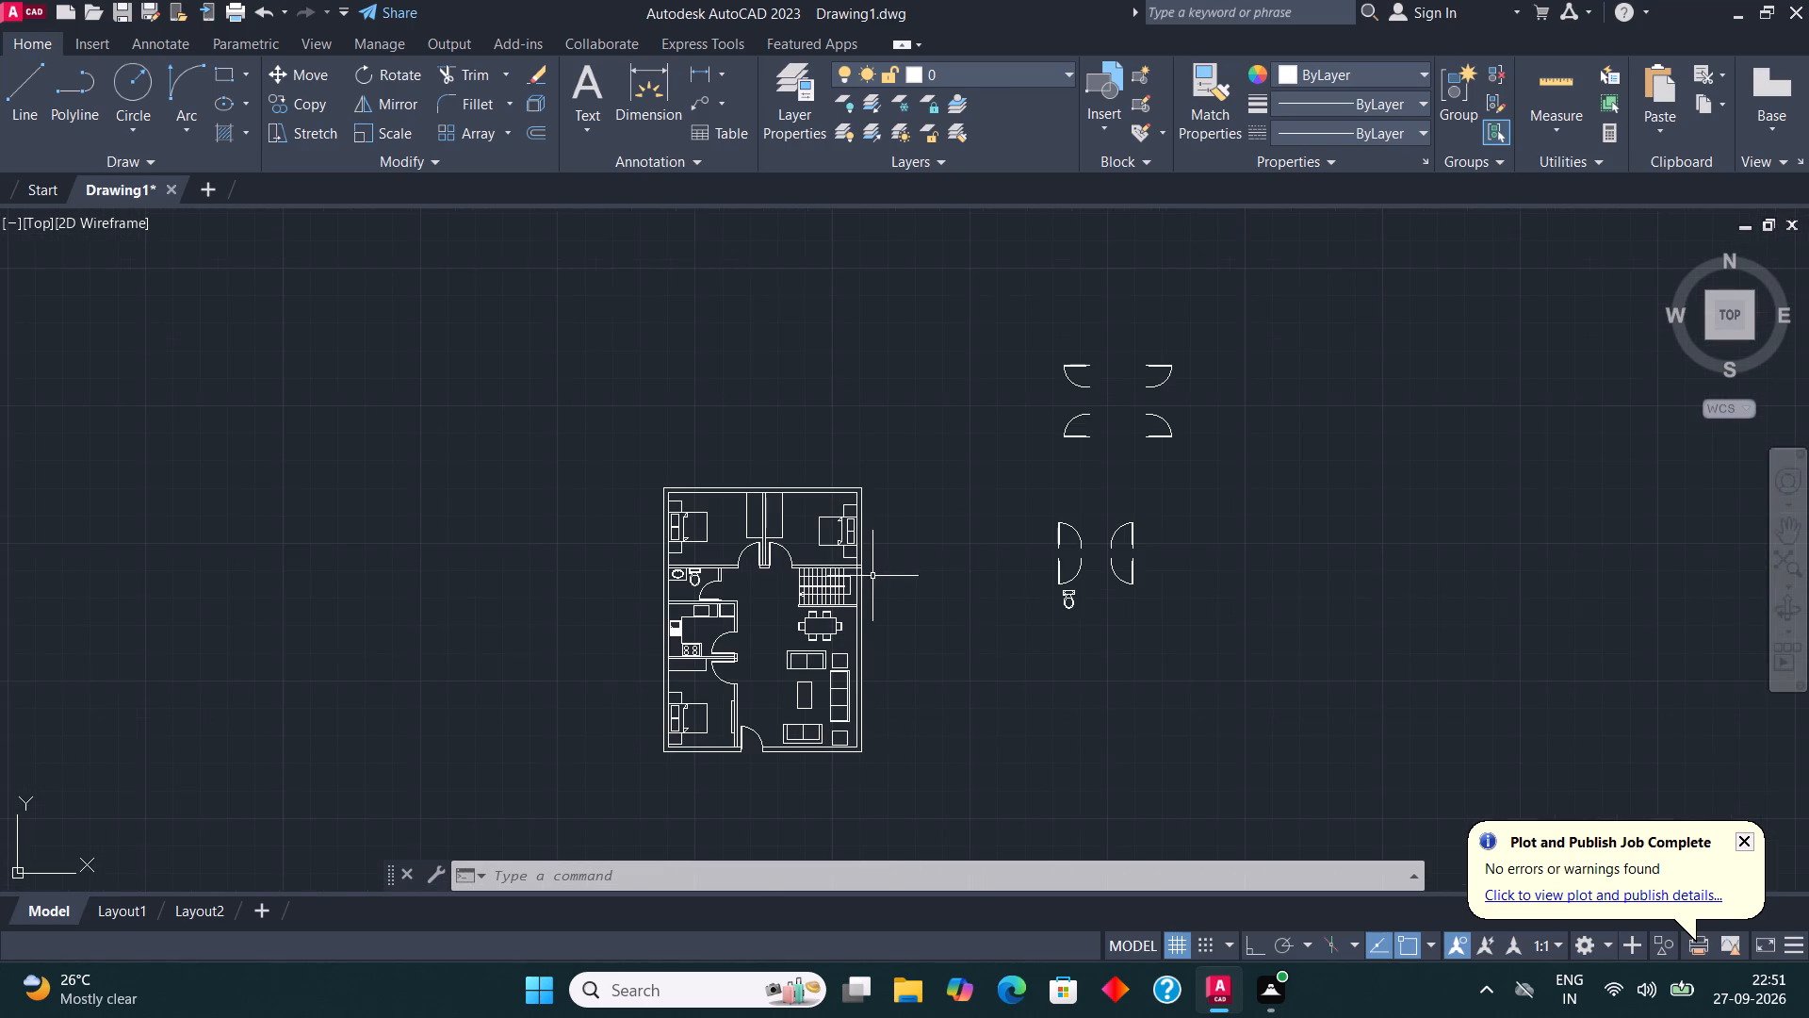
{"action": "left_click", "coordinate": [1236, 669]}
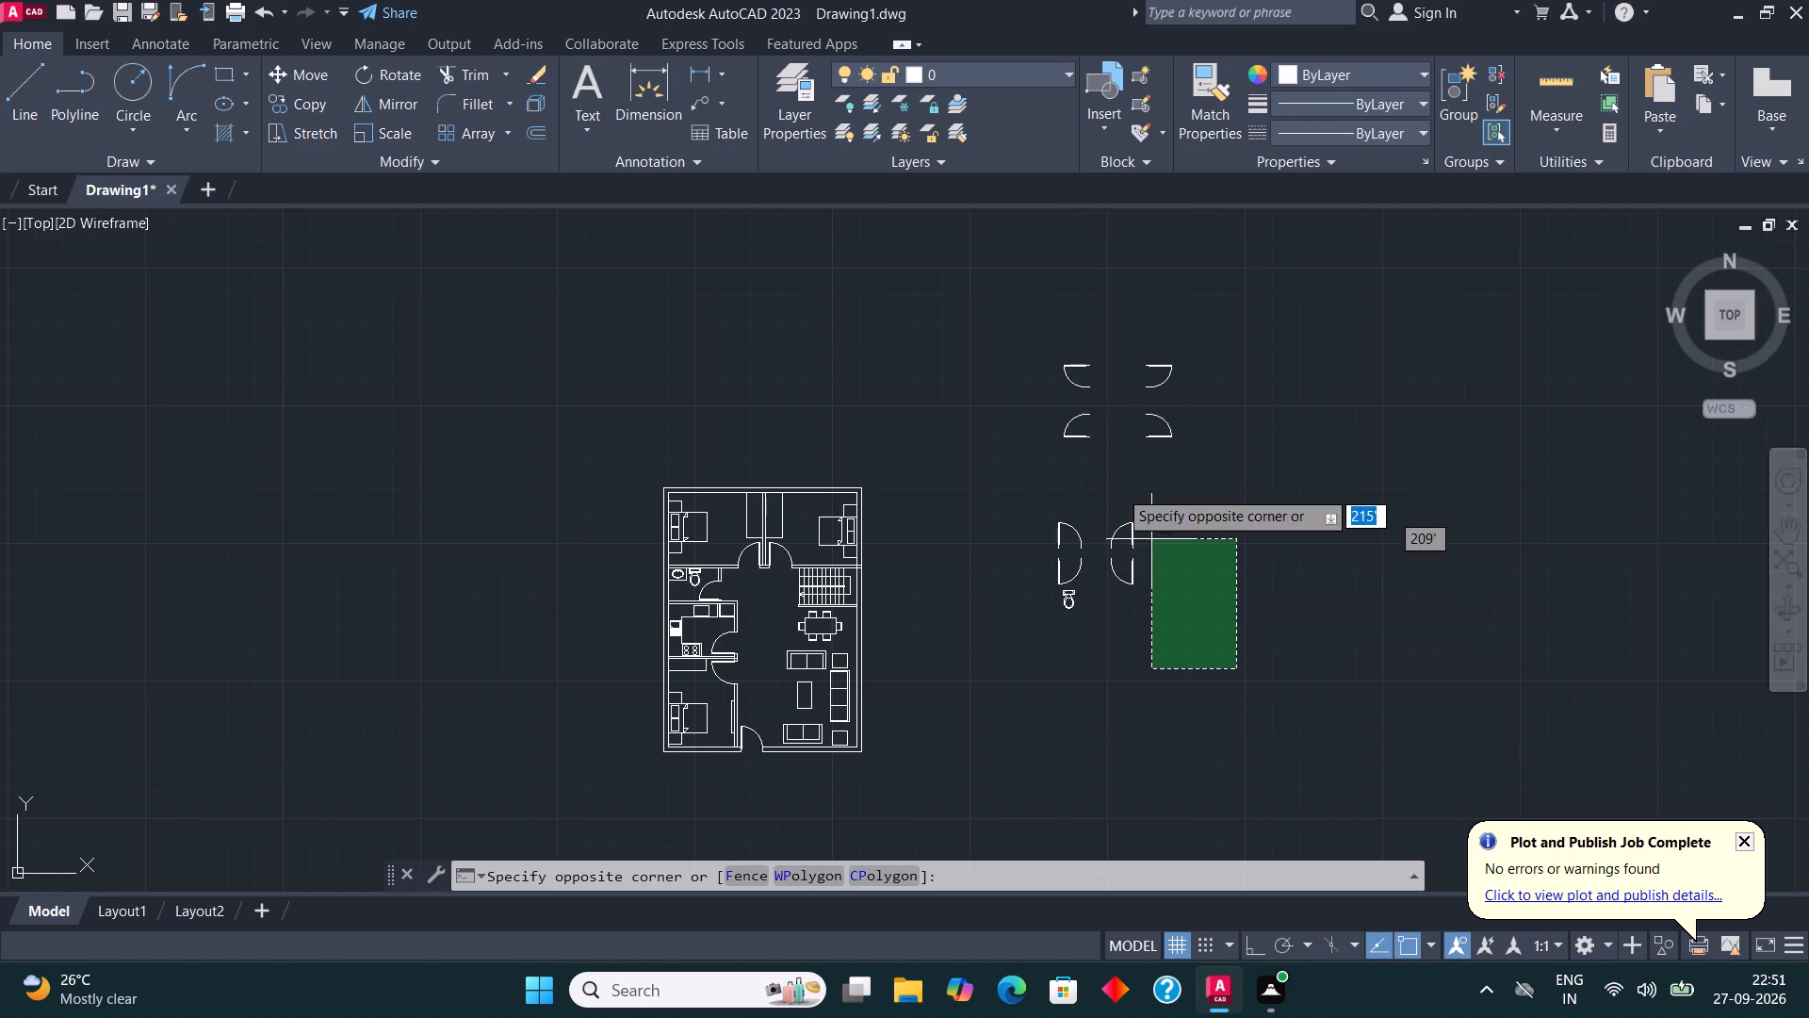
{"action": "left_click", "coordinate": [982, 322]}
{"action": "key", "text": "Delete"}
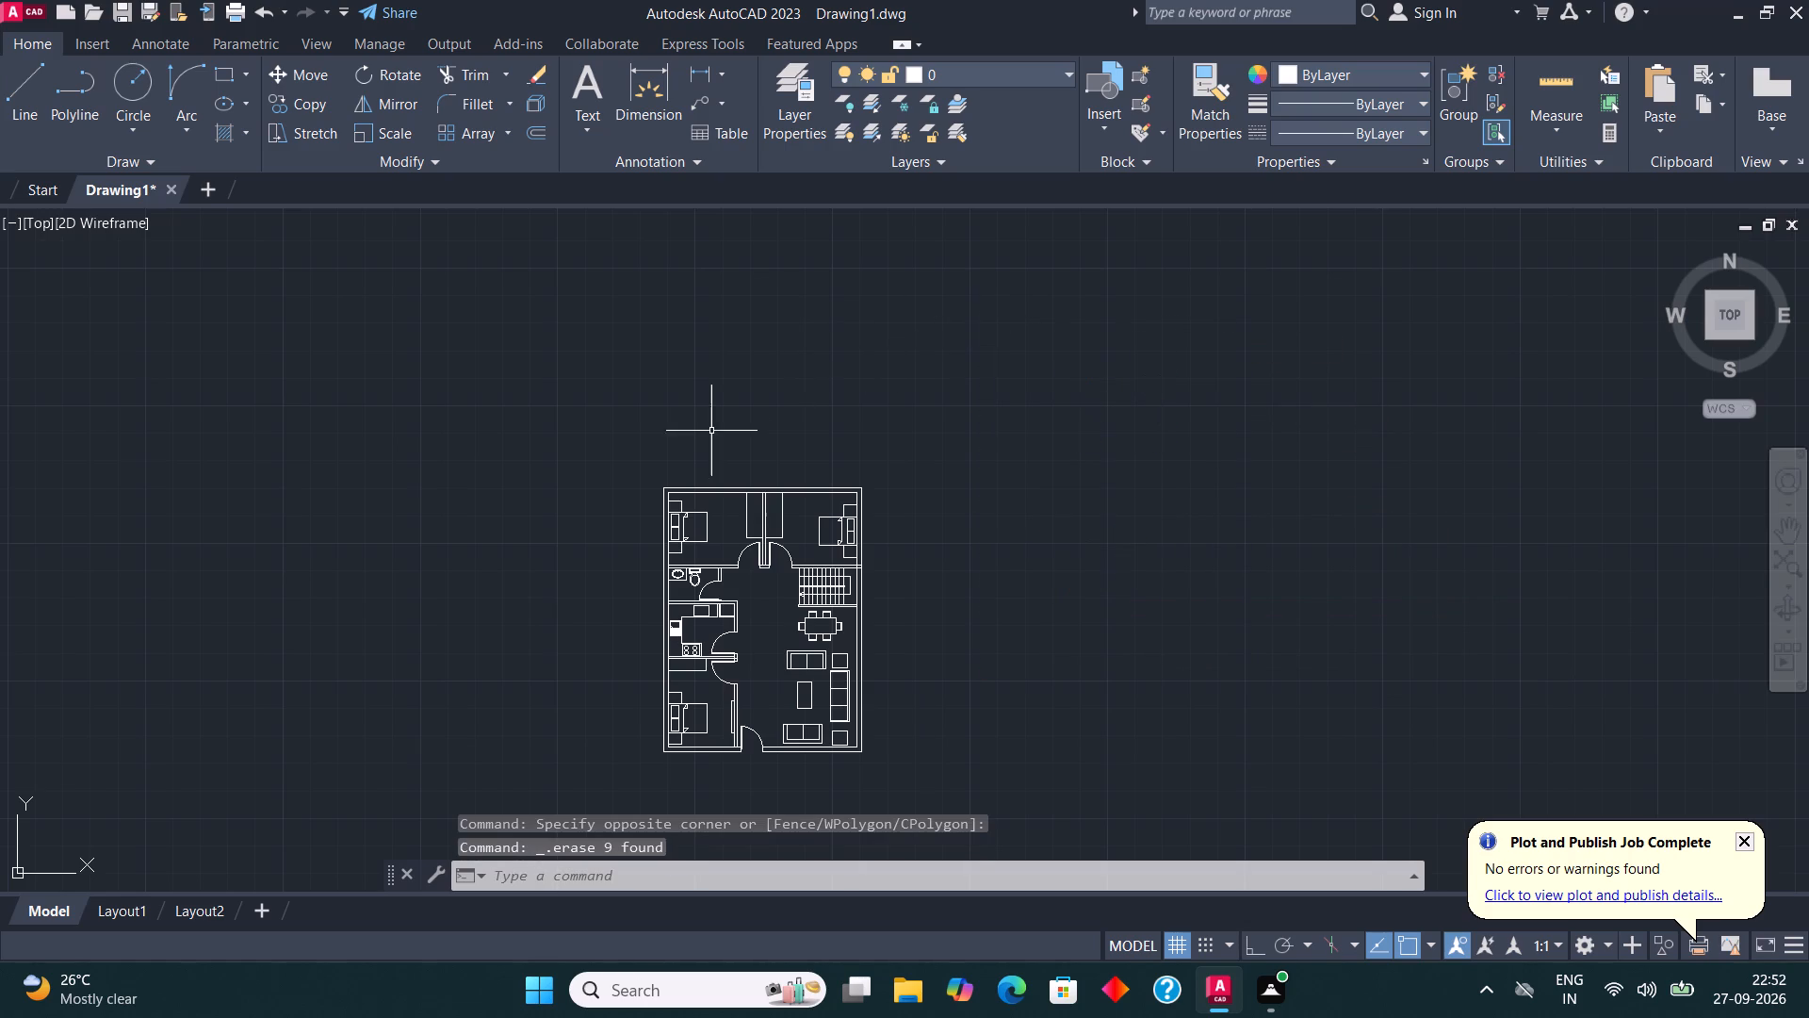
Draw a window in the upper-left bedroom's north wall as a wall-thick rectangle with a line along its middle.
{"action": "scroll", "coordinate": [707, 431], "scroll_direction": "up", "scroll_amount": 3}
{"action": "scroll", "coordinate": [659, 741], "scroll_direction": "up", "scroll_amount": 2}
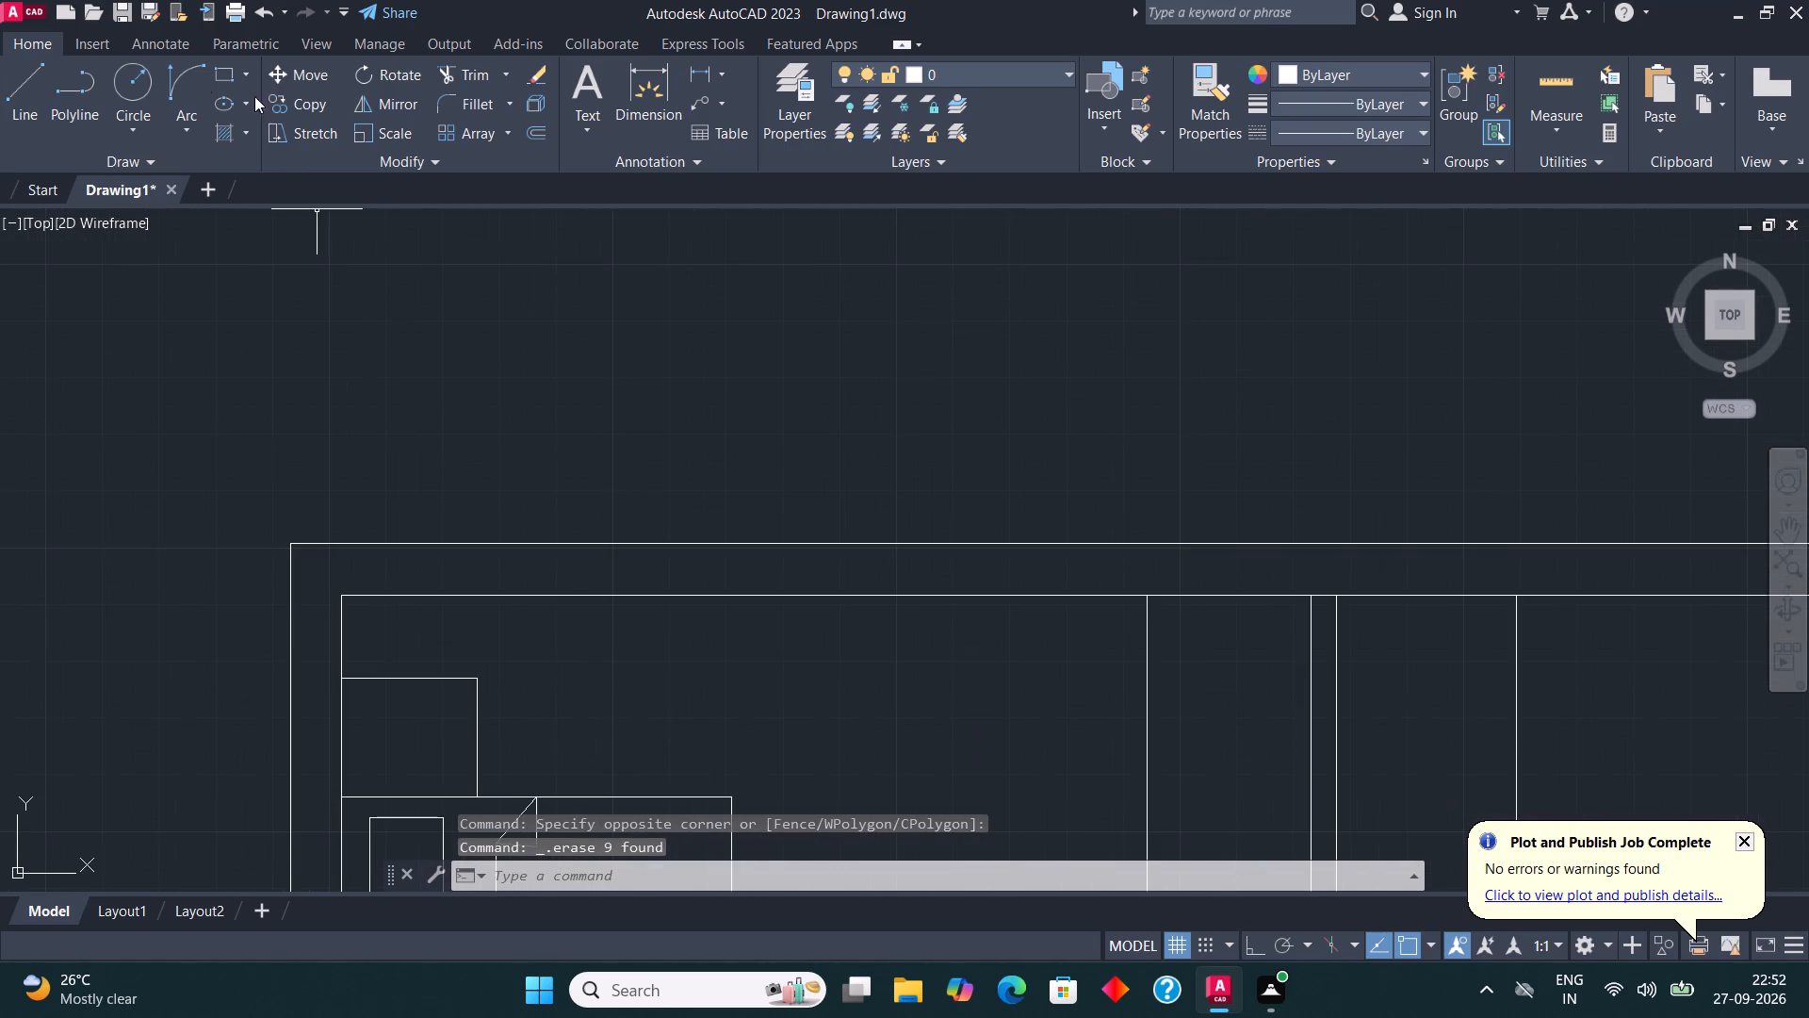
{"action": "left_click", "coordinate": [225, 74]}
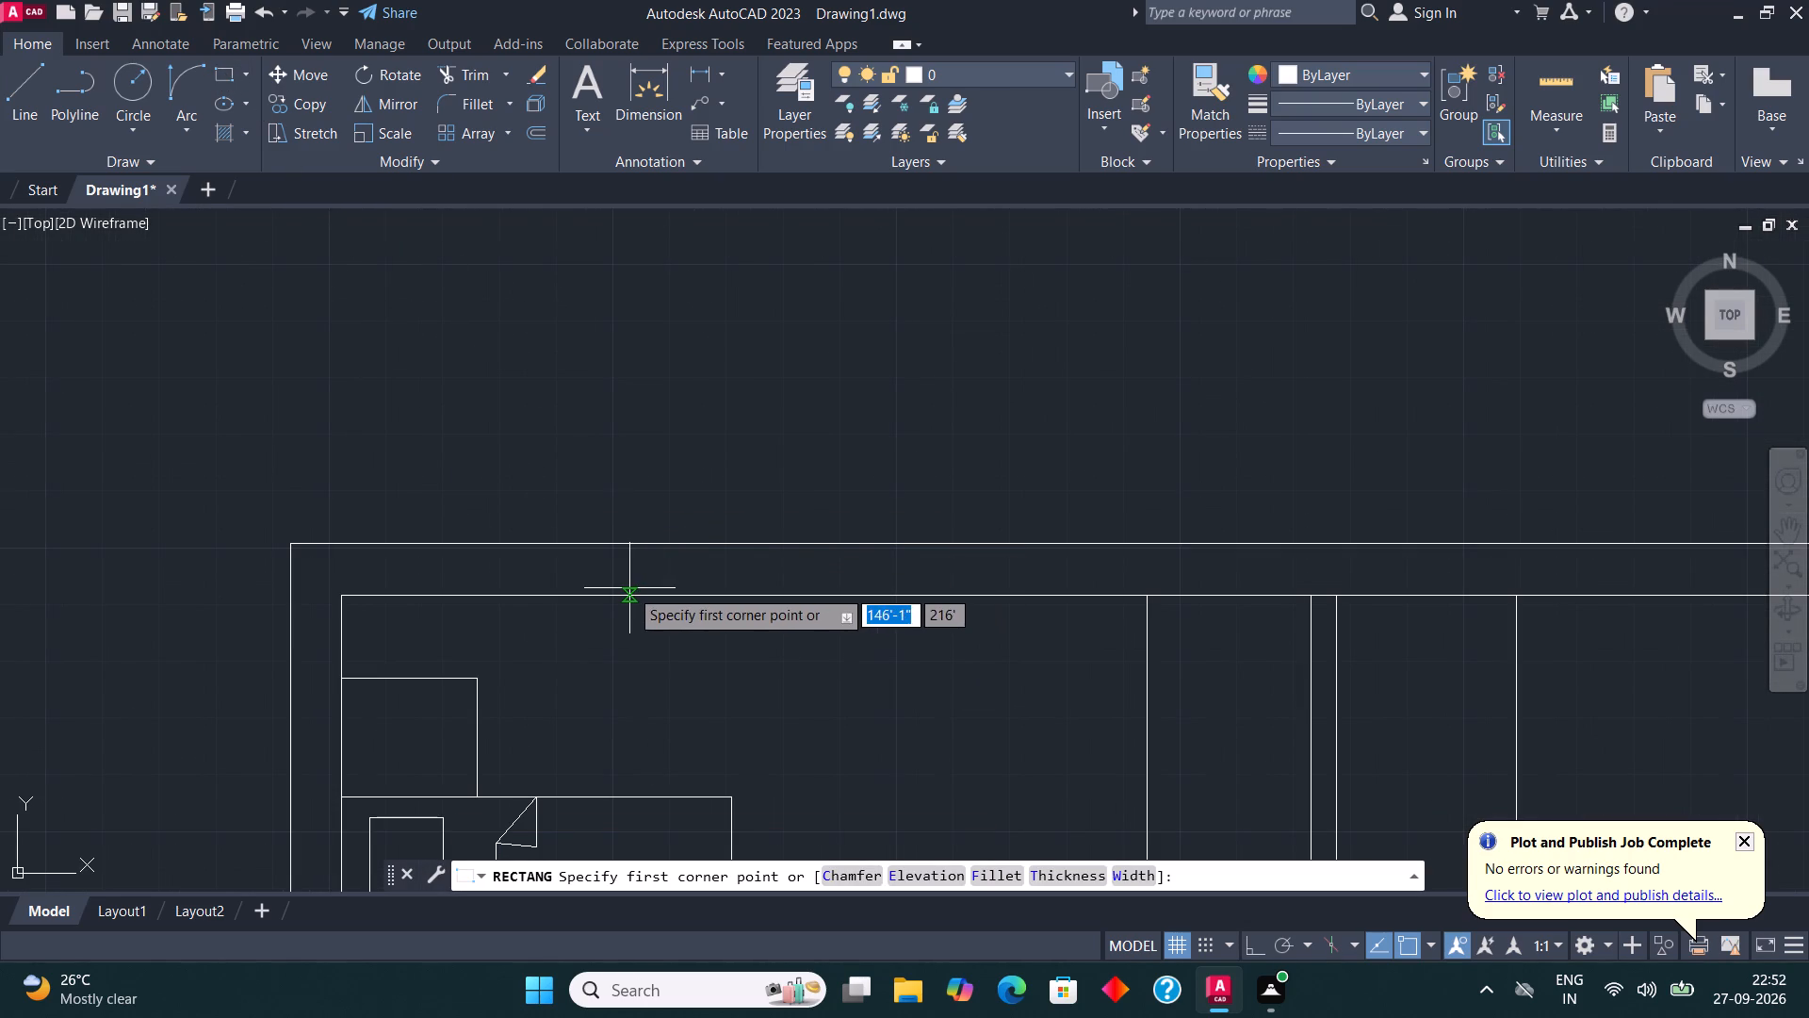
{"action": "left_click", "coordinate": [629, 588]}
{"action": "left_click", "coordinate": [976, 540]}
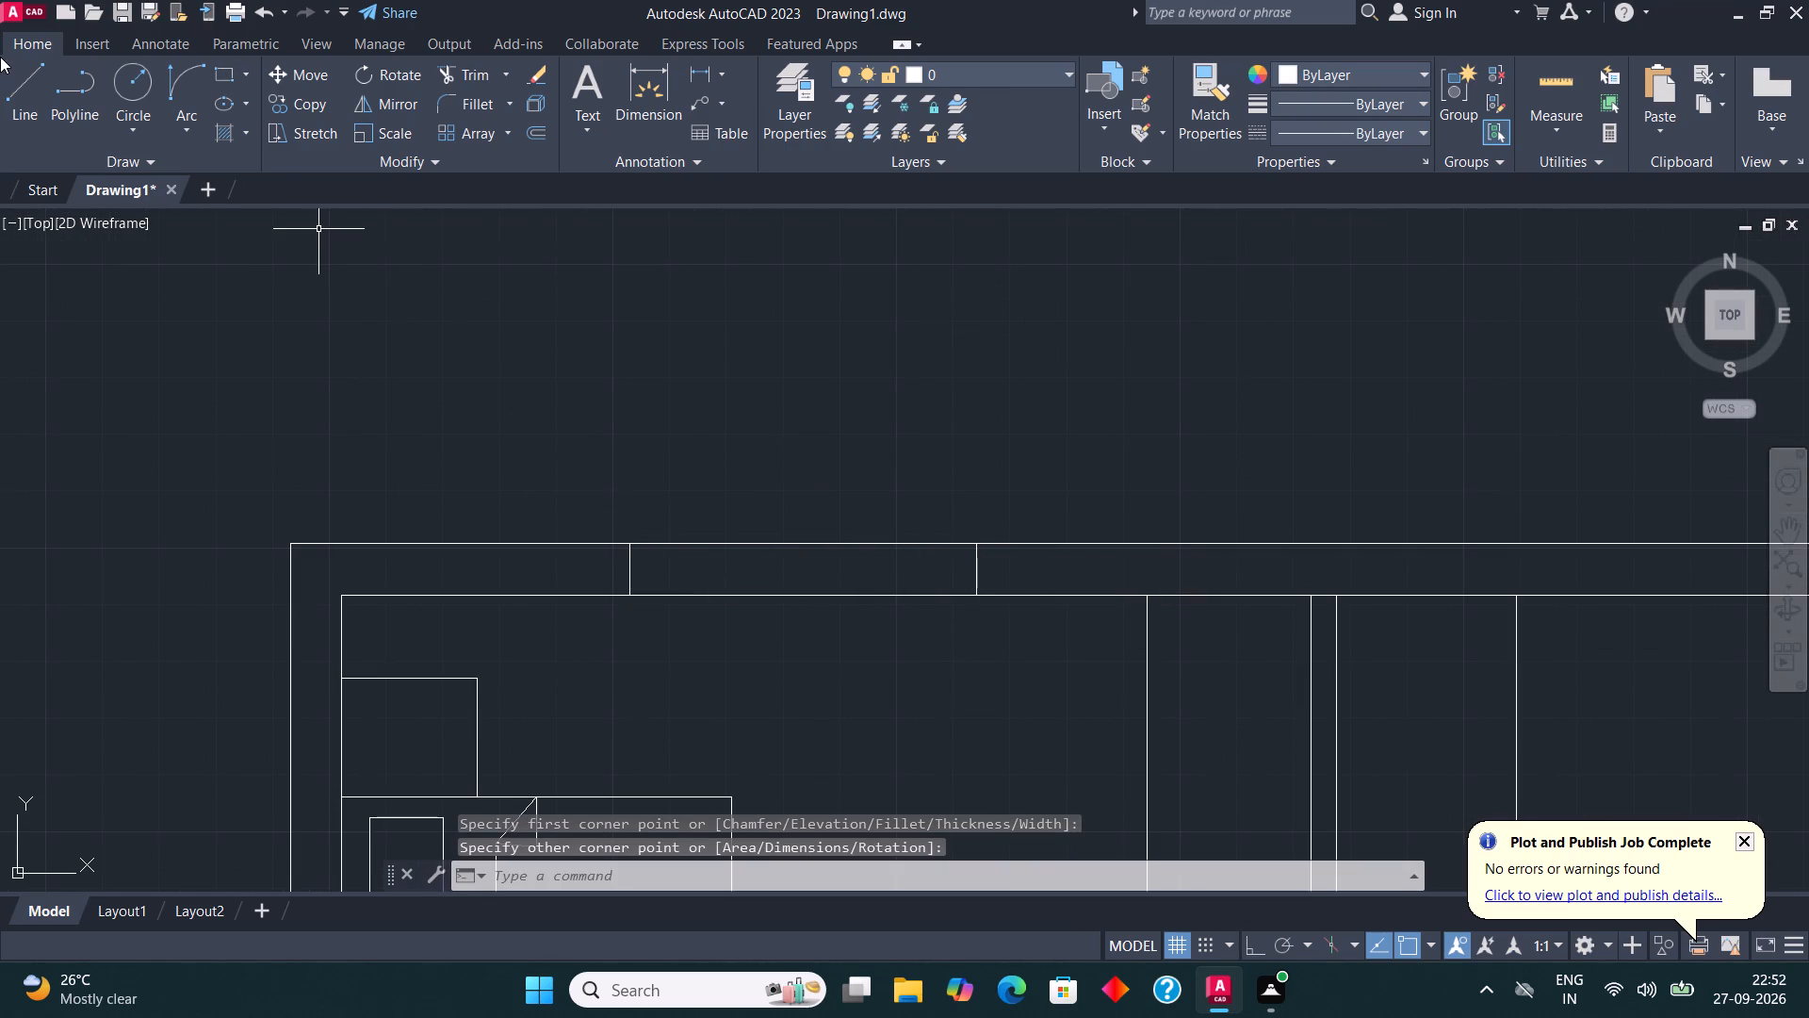
{"action": "left_click", "coordinate": [25, 77]}
{"action": "left_click", "coordinate": [625, 568]}
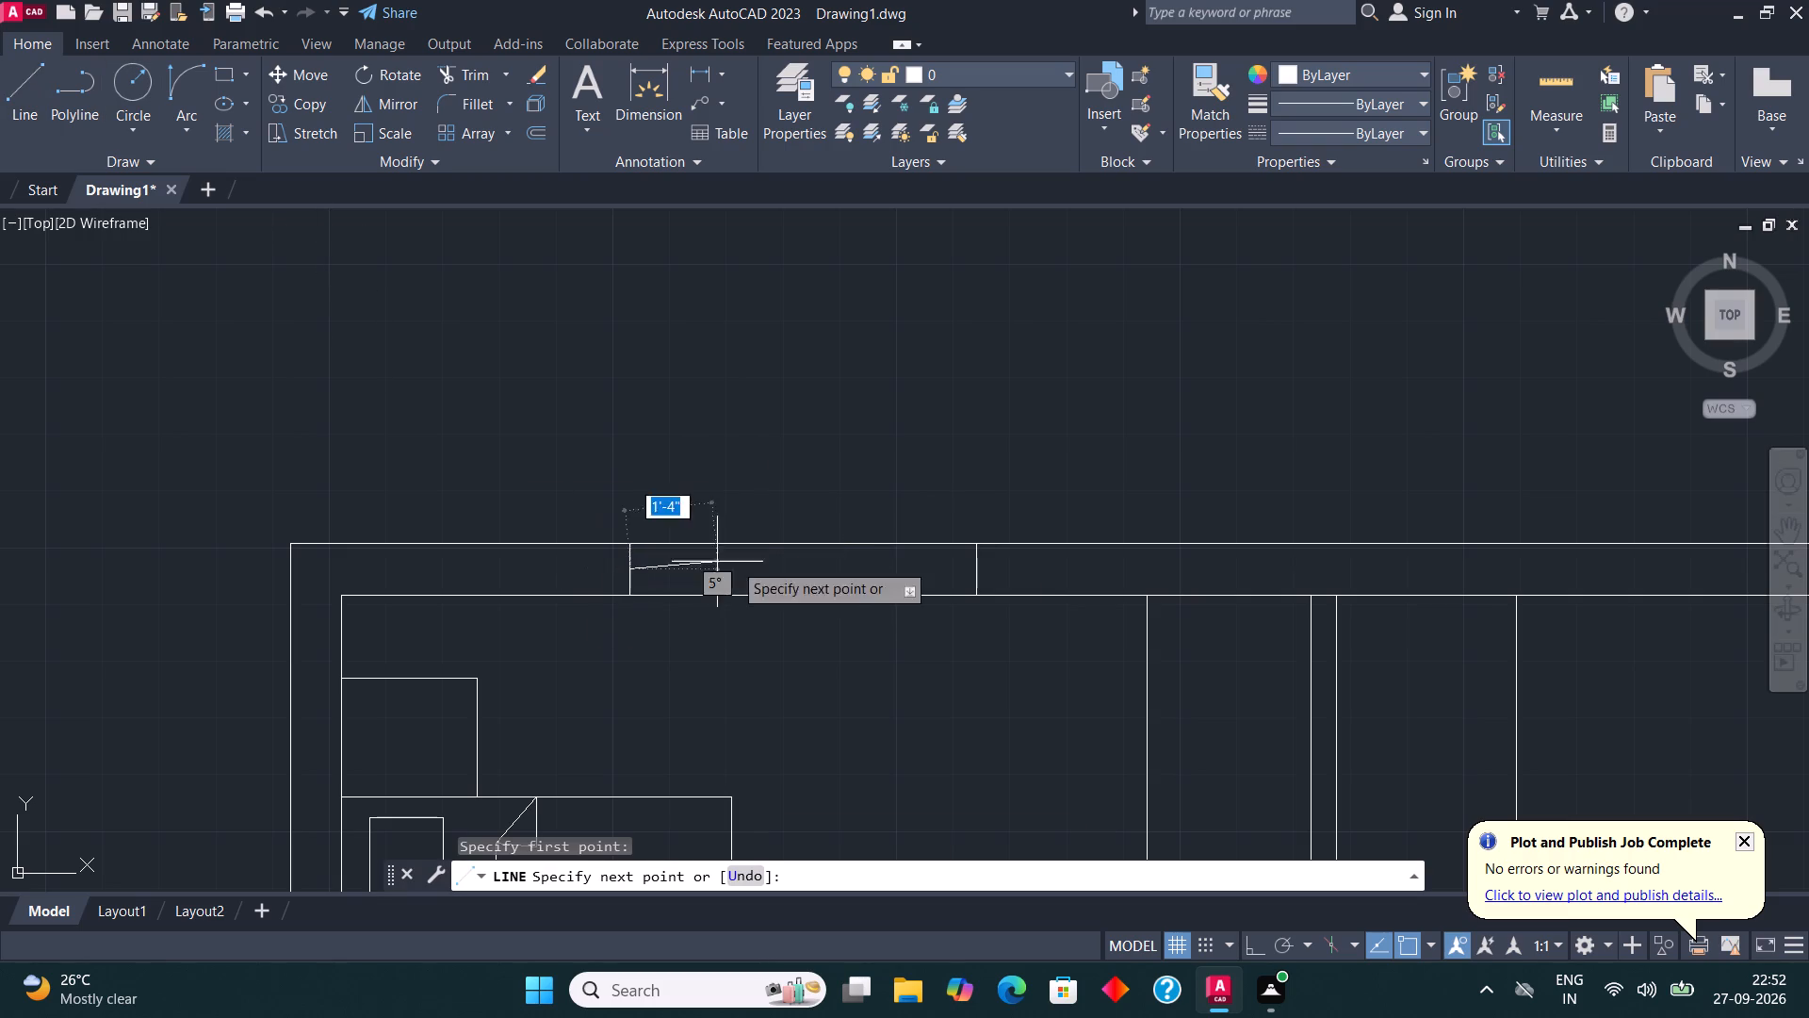
{"action": "left_click", "coordinate": [972, 570]}
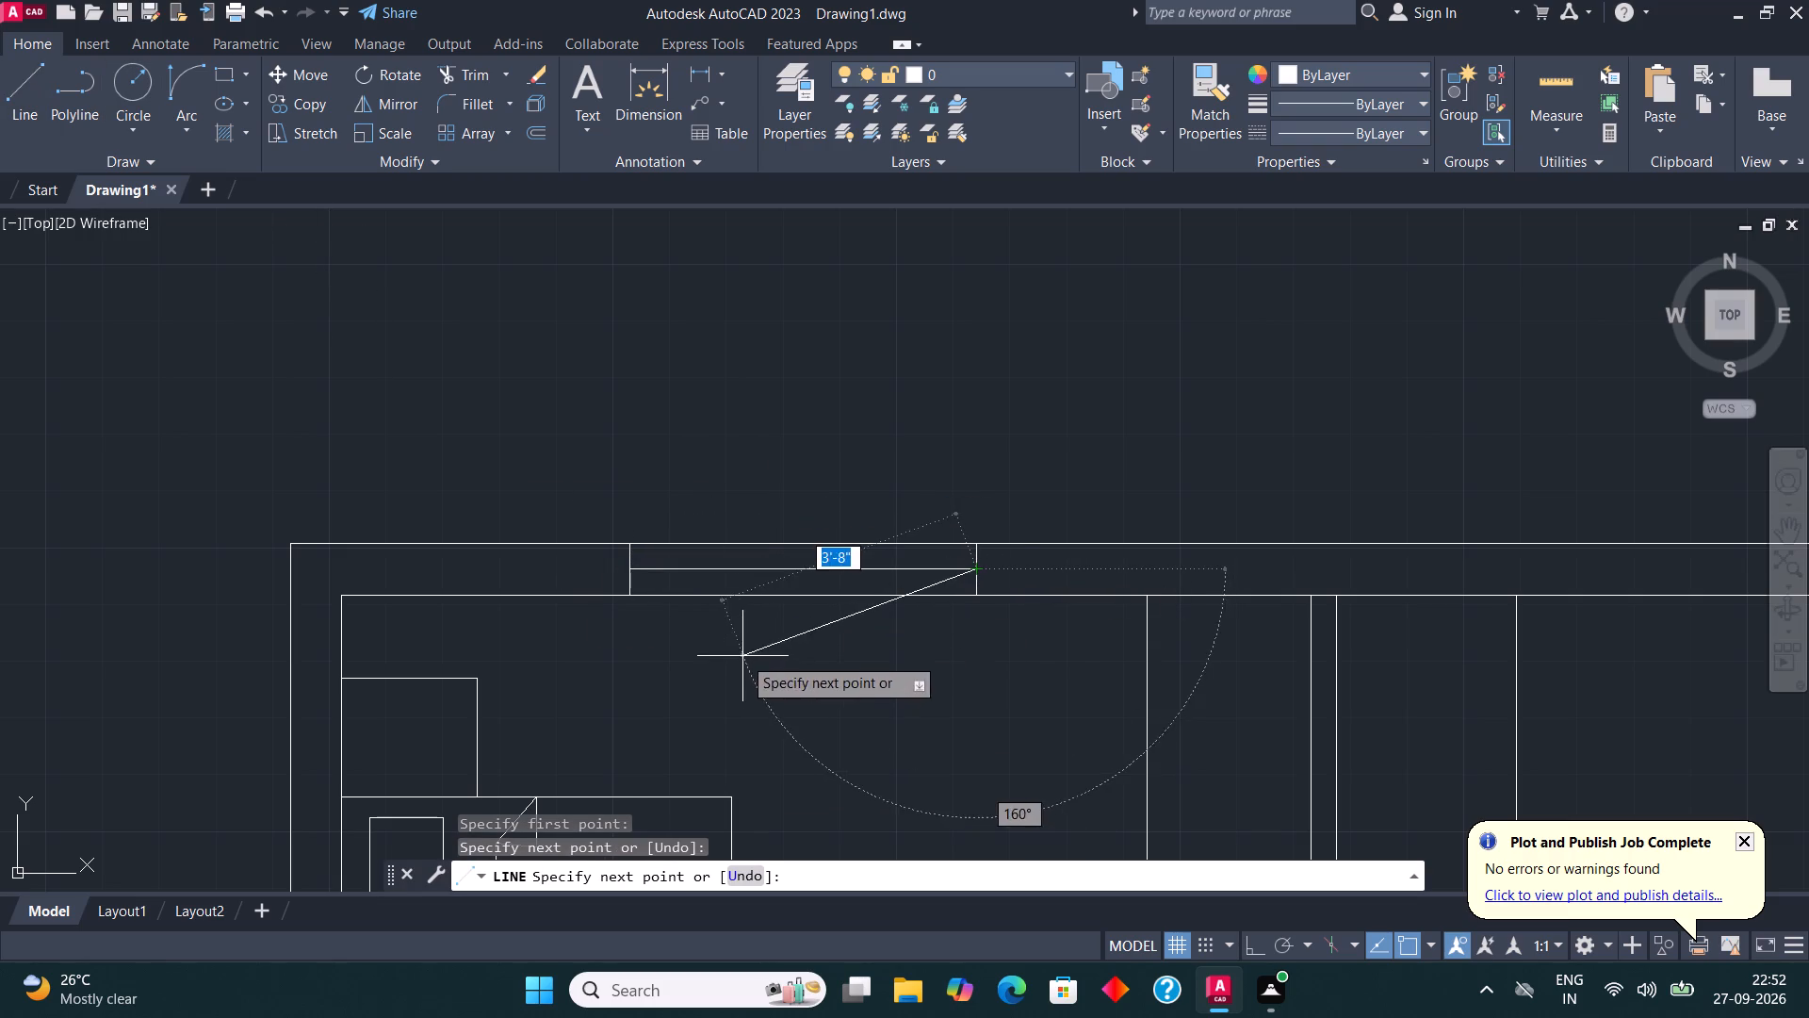
{"action": "key", "text": "Escape"}
Copy the window along the north wall into the upper-right bedroom.
{"action": "left_click", "coordinate": [579, 621]}
{"action": "left_click", "coordinate": [1017, 517]}
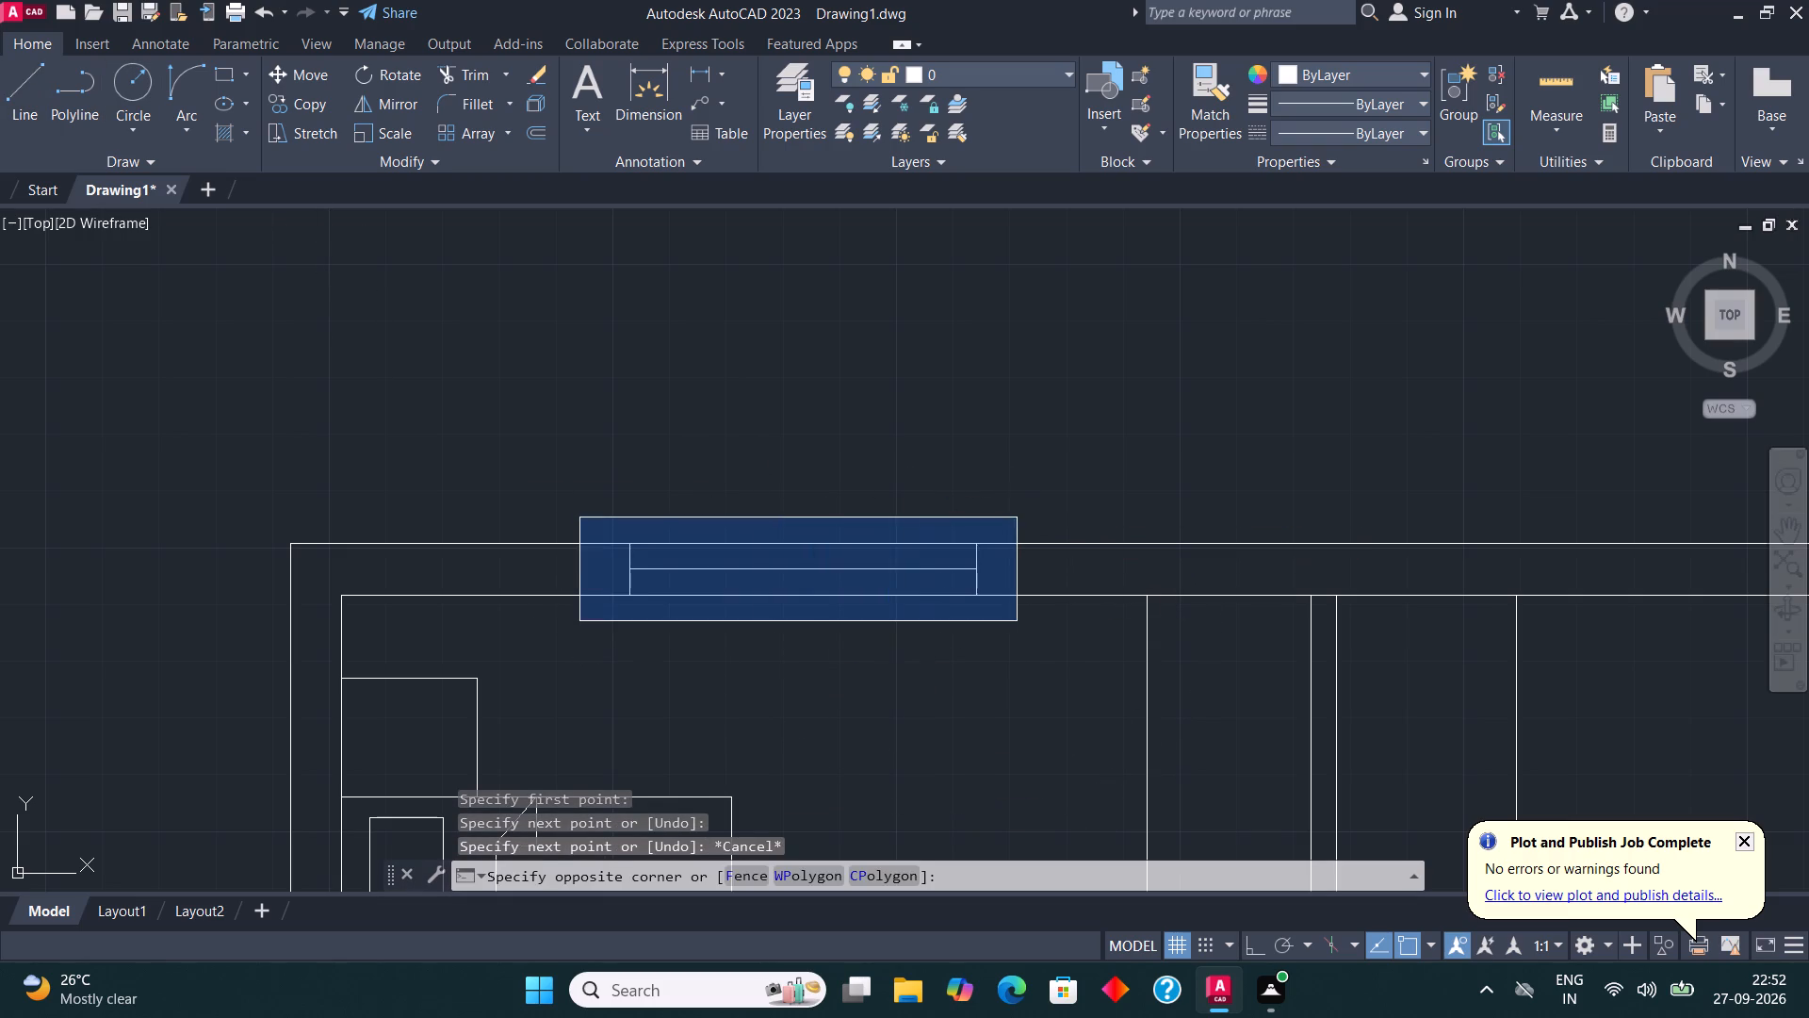
{"action": "left_click", "coordinate": [311, 108]}
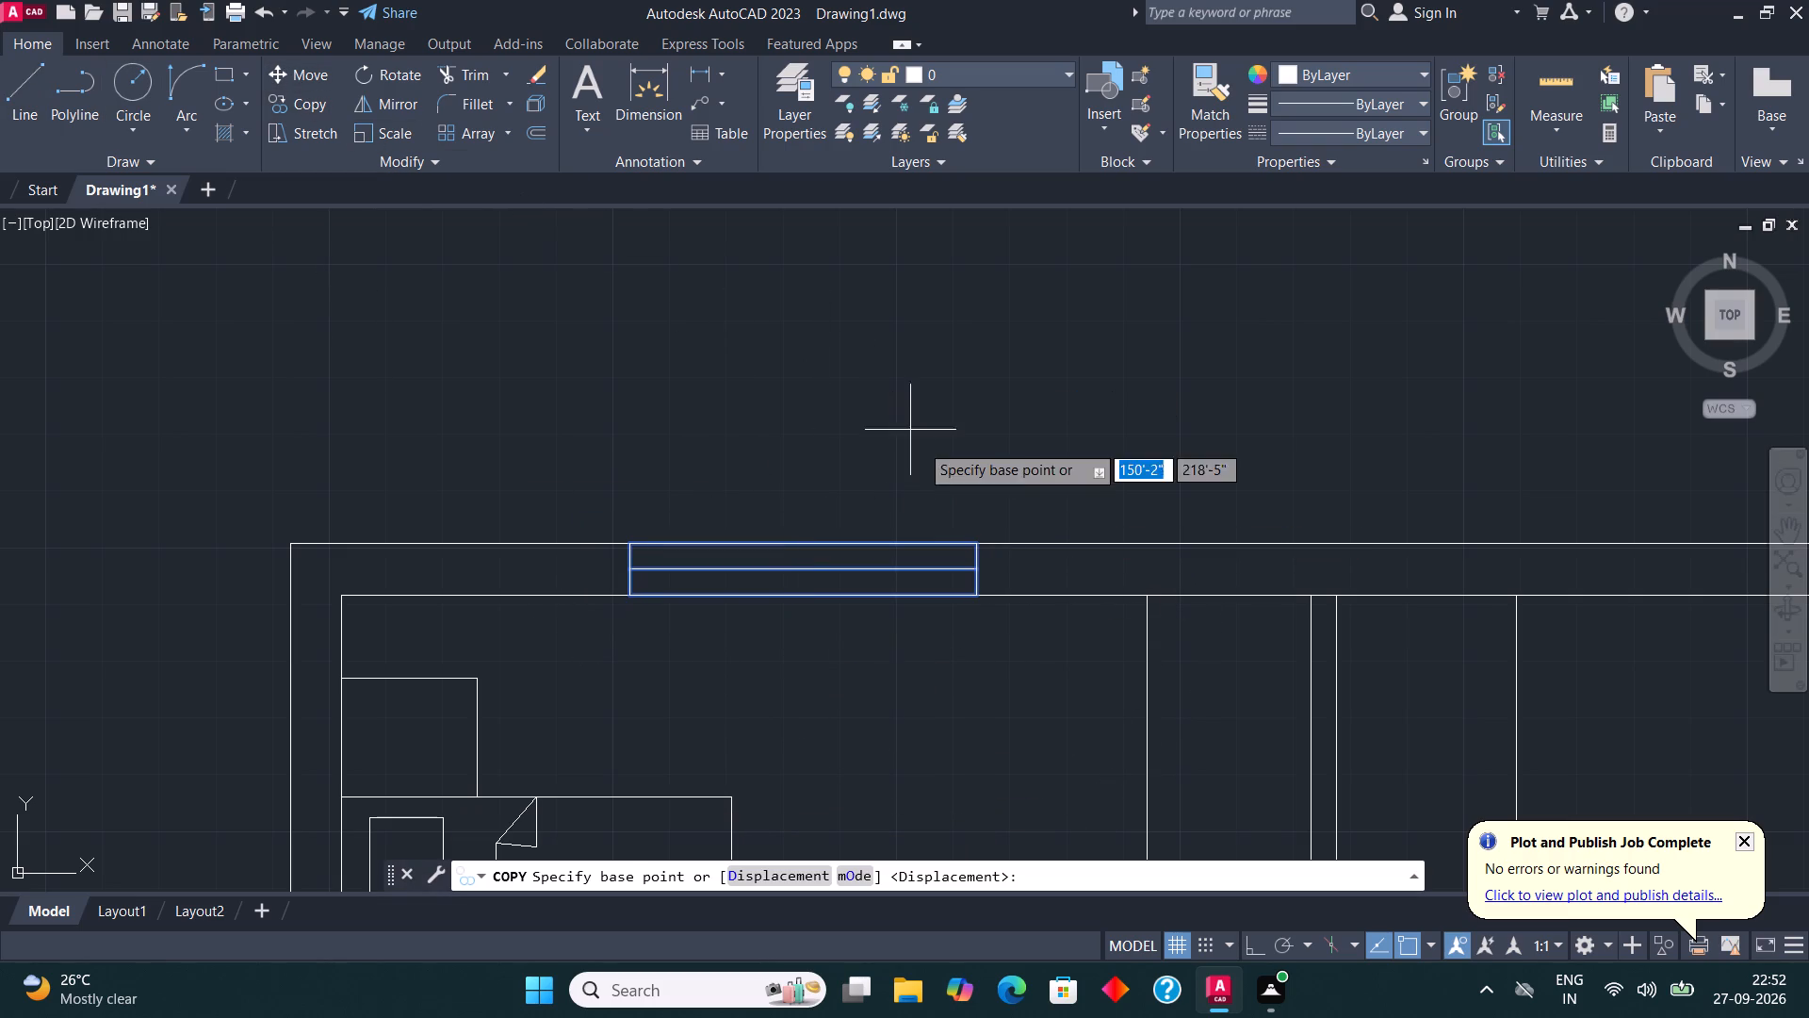
{"action": "left_click", "coordinate": [978, 543]}
{"action": "scroll", "coordinate": [984, 555], "scroll_direction": "down", "scroll_amount": 3}
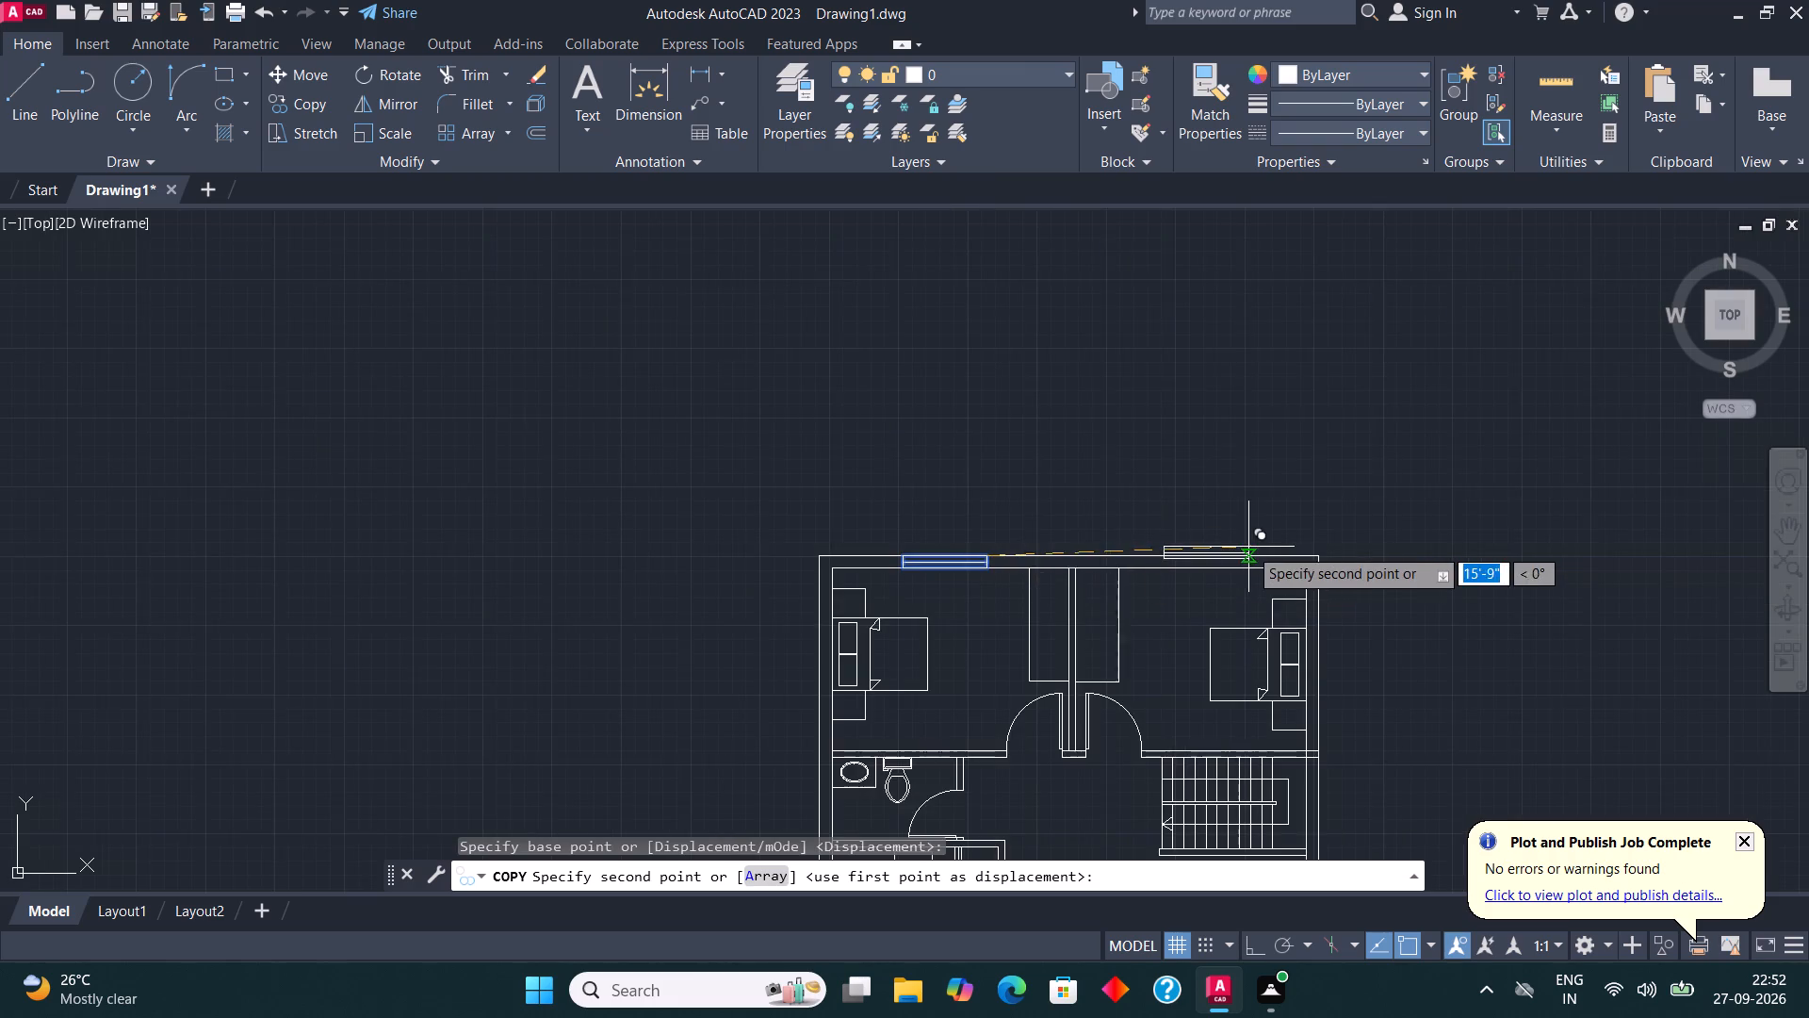
{"action": "scroll", "coordinate": [1247, 547], "scroll_direction": "up", "scroll_amount": 3}
{"action": "left_click", "coordinate": [1274, 582]}
{"action": "key", "text": "Escape"}
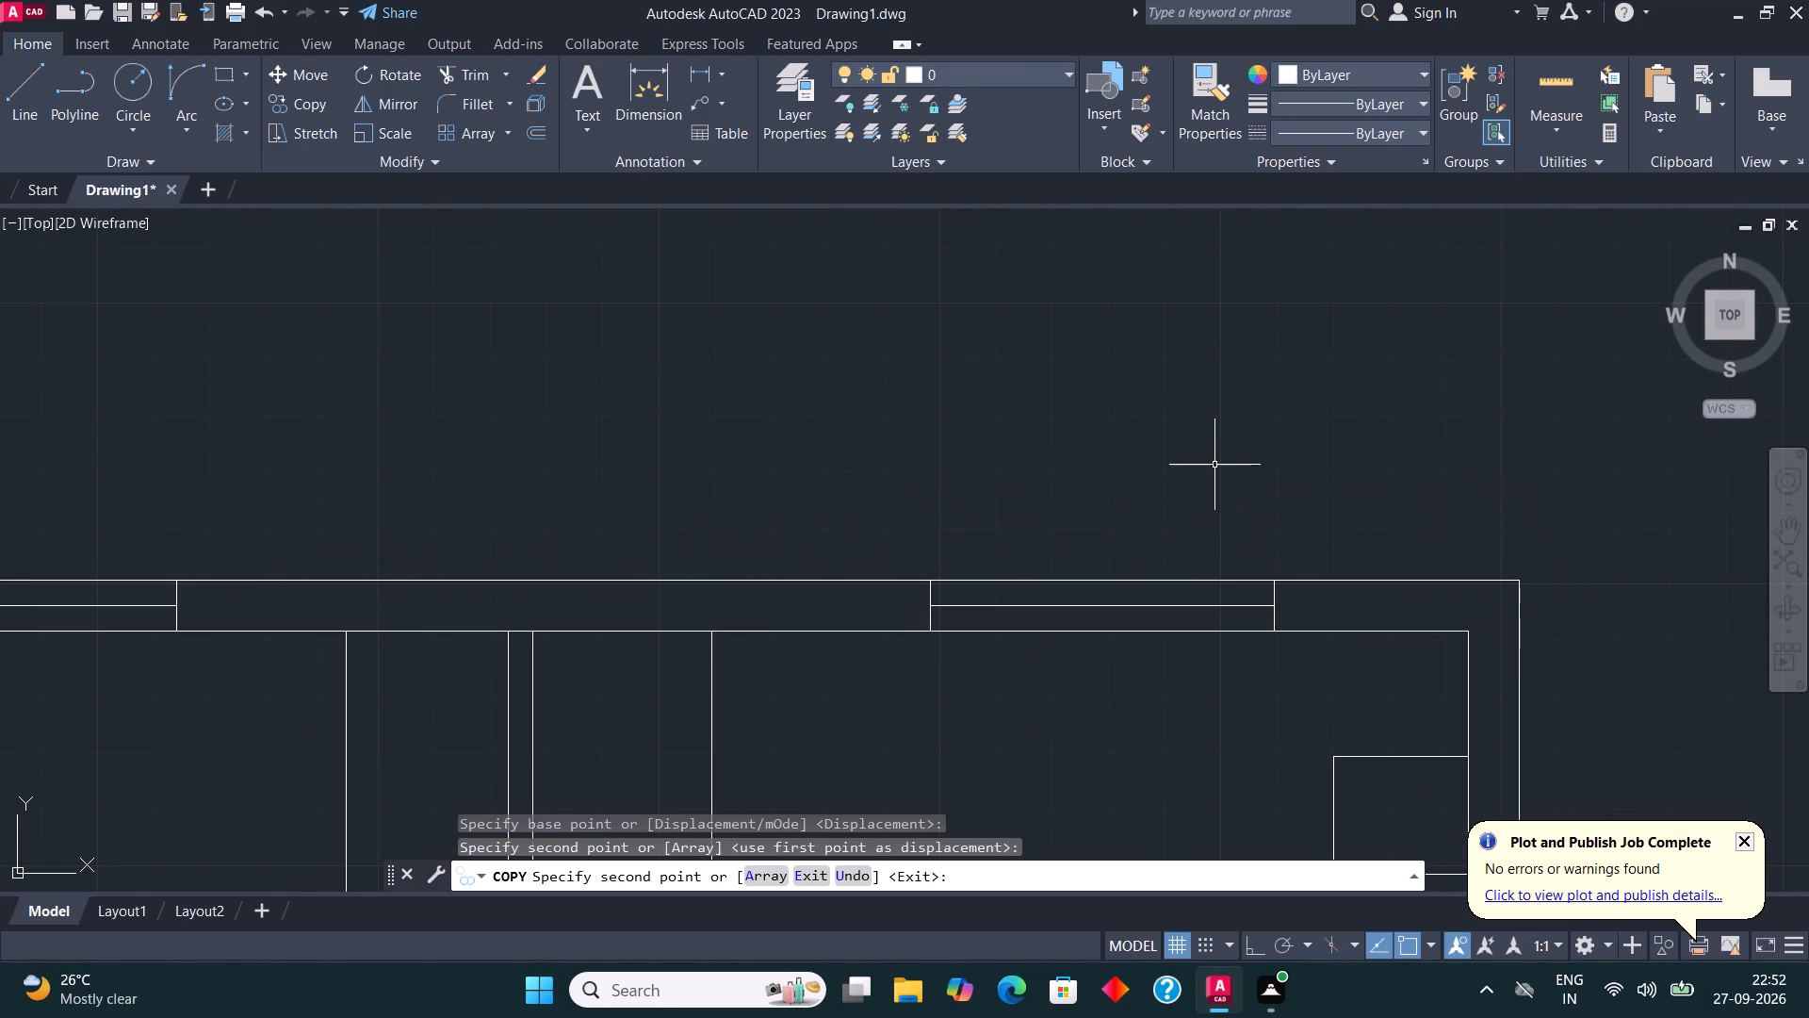
Copy the upper-left bedroom's window into the south wall twice, at the lower bedroom and behind the living room's lower sofa.
{"action": "scroll", "coordinate": [1200, 410], "scroll_direction": "down", "scroll_amount": 2}
{"action": "left_click", "coordinate": [649, 515]}
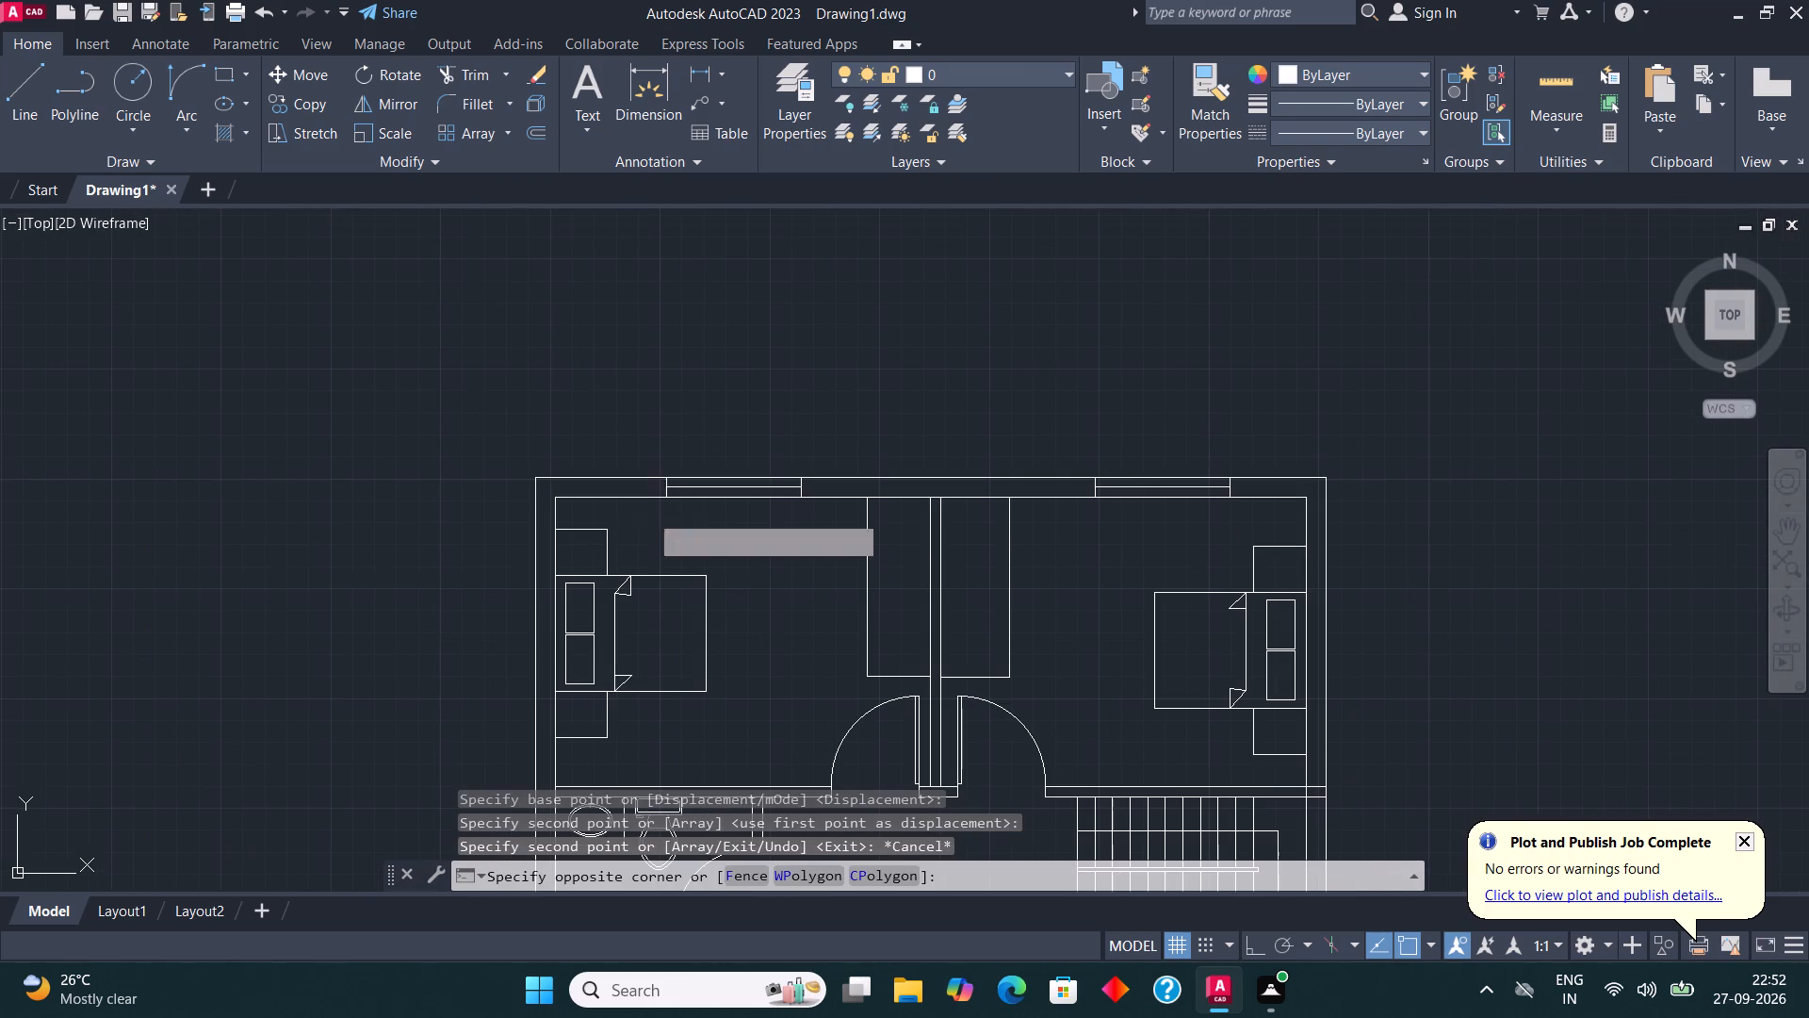
{"action": "left_click", "coordinate": [826, 436]}
{"action": "left_click", "coordinate": [315, 102]}
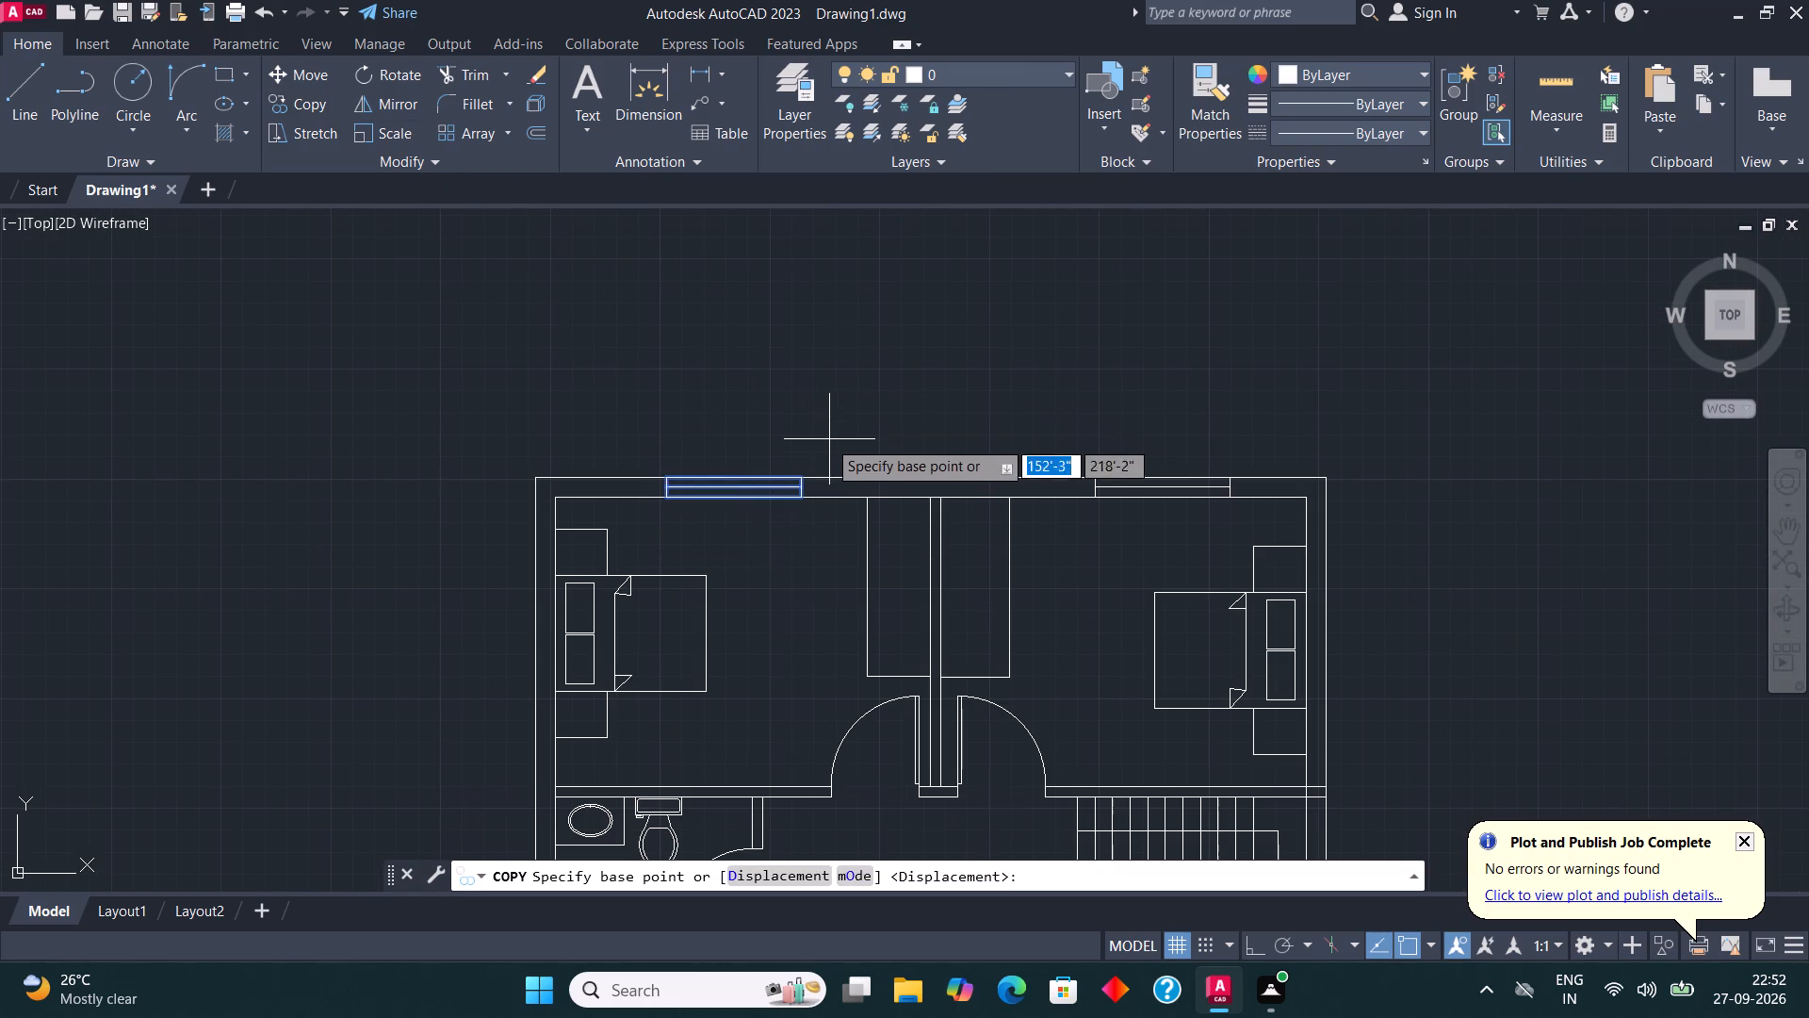
{"action": "left_click", "coordinate": [806, 470]}
{"action": "scroll", "coordinate": [1003, 357], "scroll_direction": "down", "scroll_amount": 3}
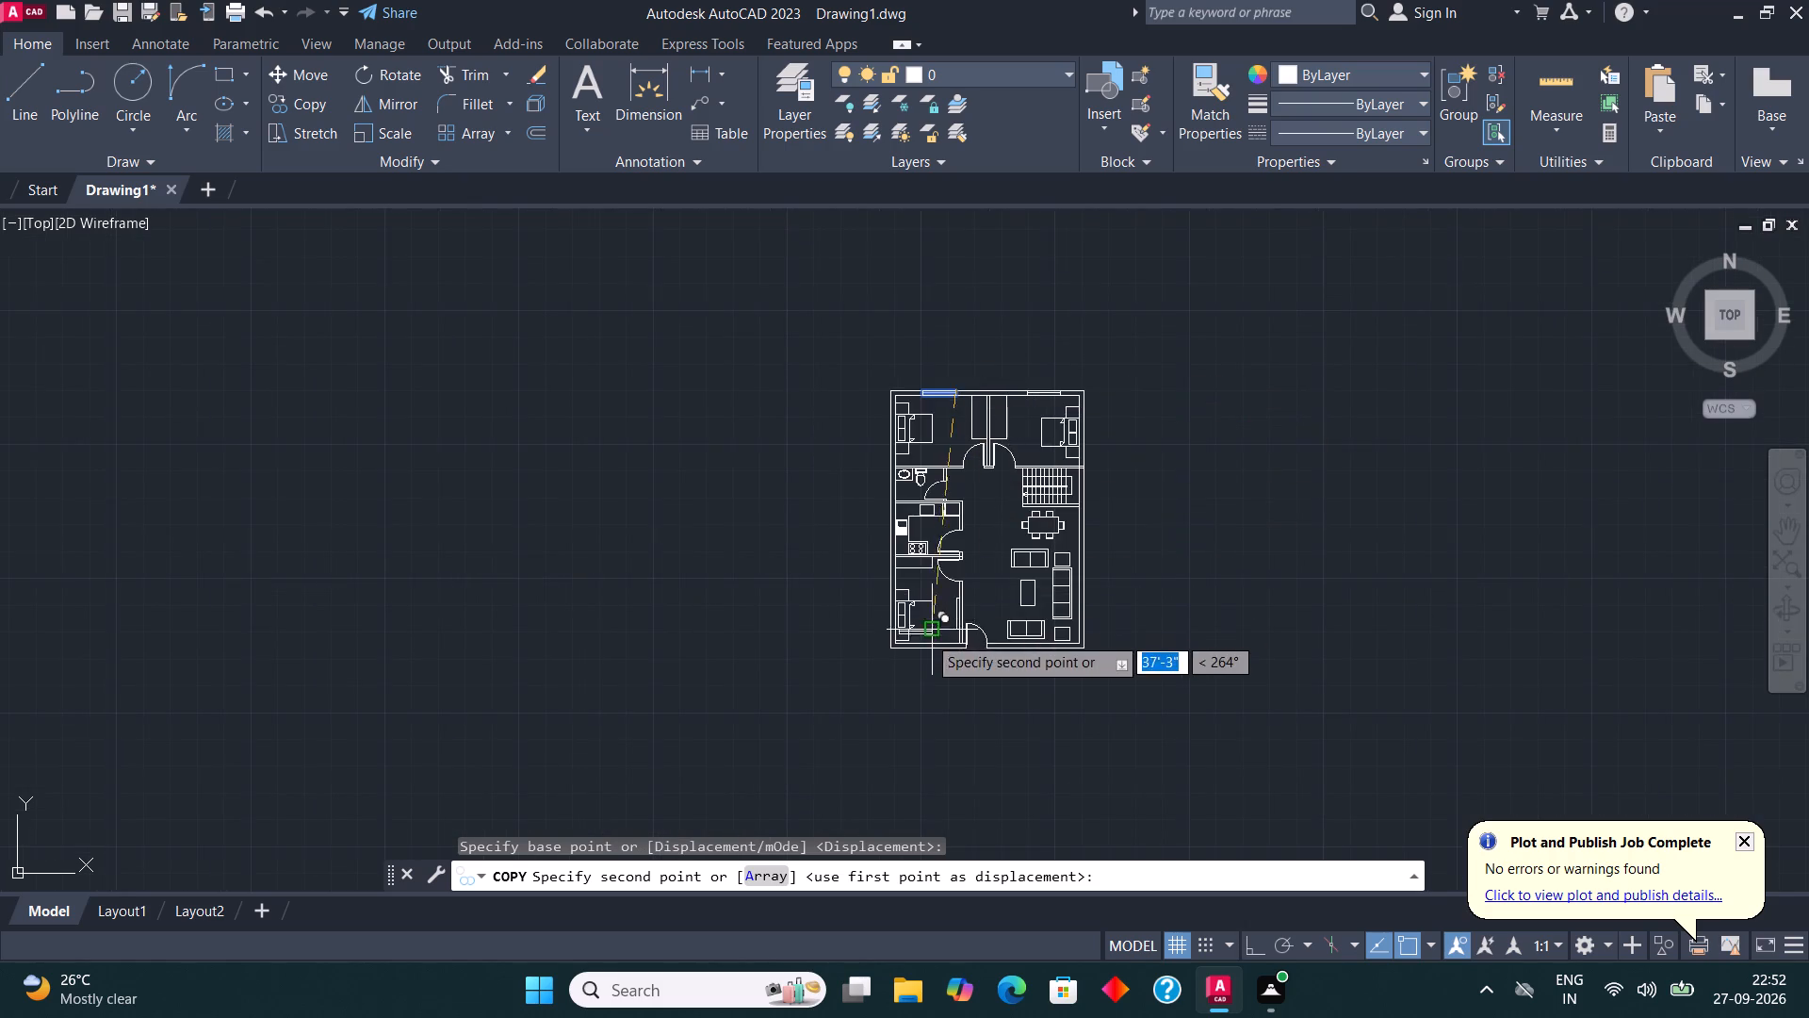
{"action": "scroll", "coordinate": [929, 638], "scroll_direction": "up", "scroll_amount": 5}
{"action": "left_click", "coordinate": [993, 704]}
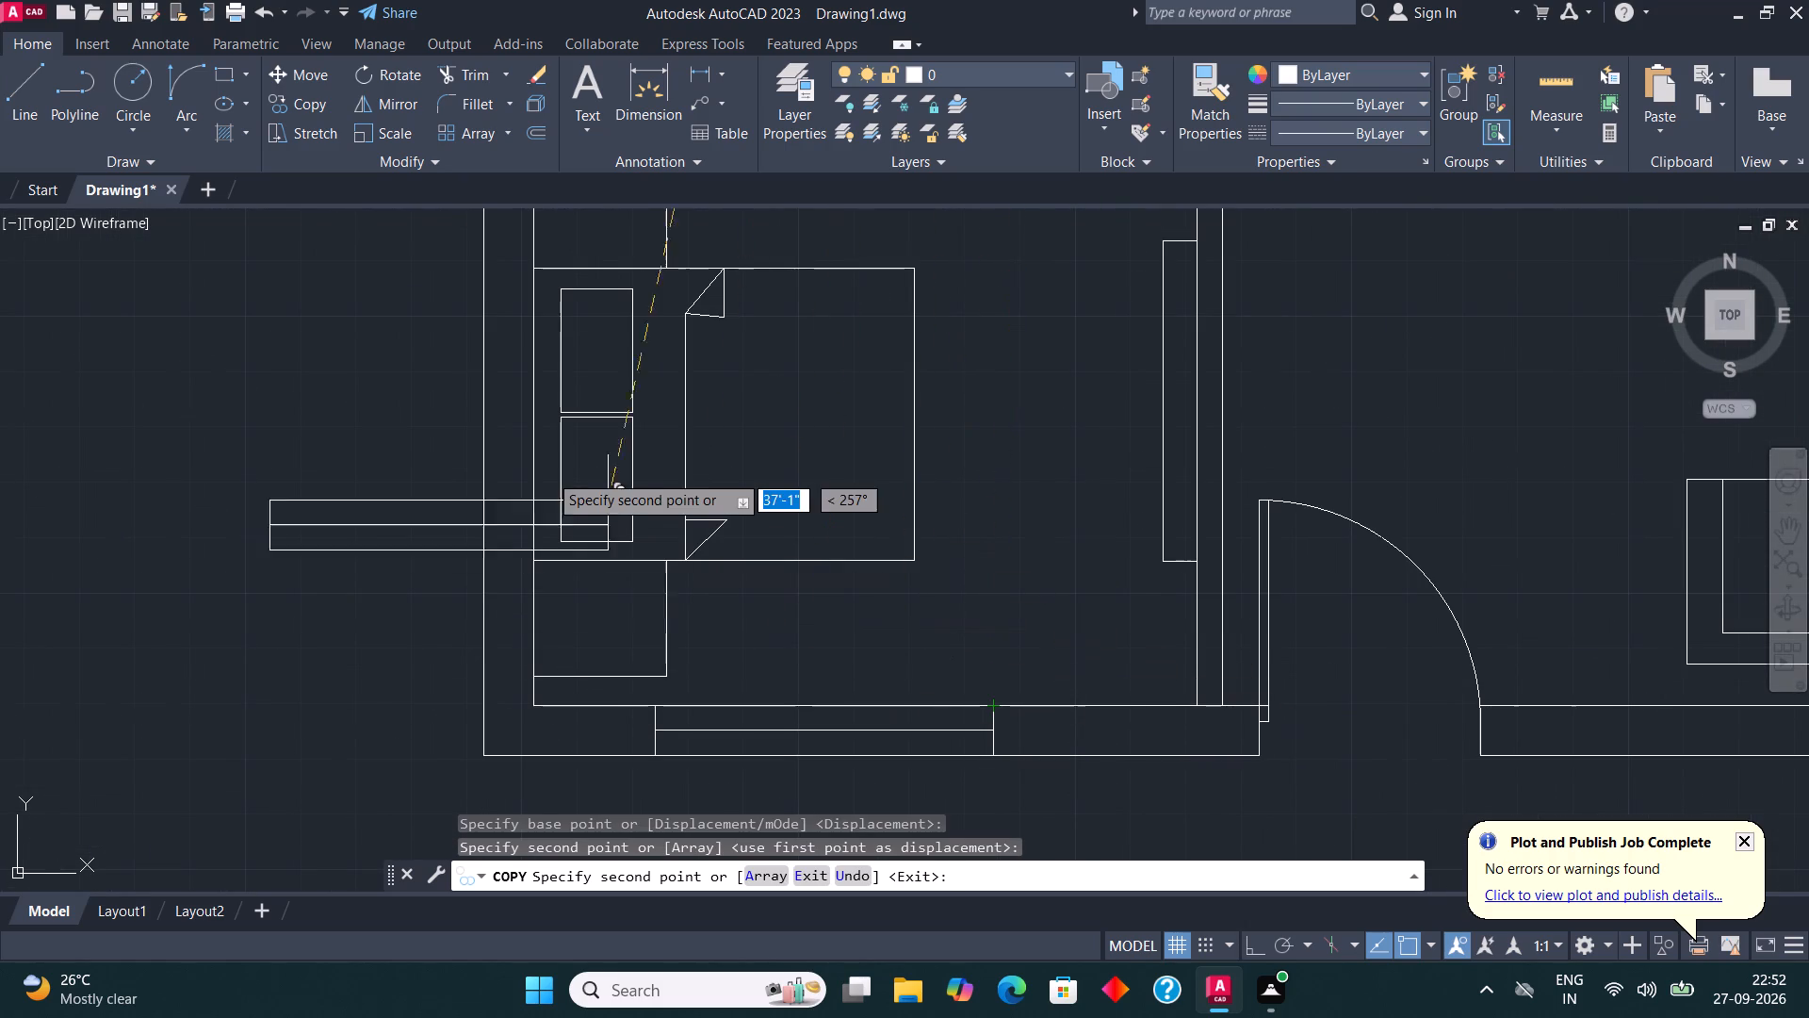
{"action": "scroll", "coordinate": [546, 469], "scroll_direction": "down", "scroll_amount": 3}
{"action": "scroll", "coordinate": [928, 534], "scroll_direction": "up", "scroll_amount": 3}
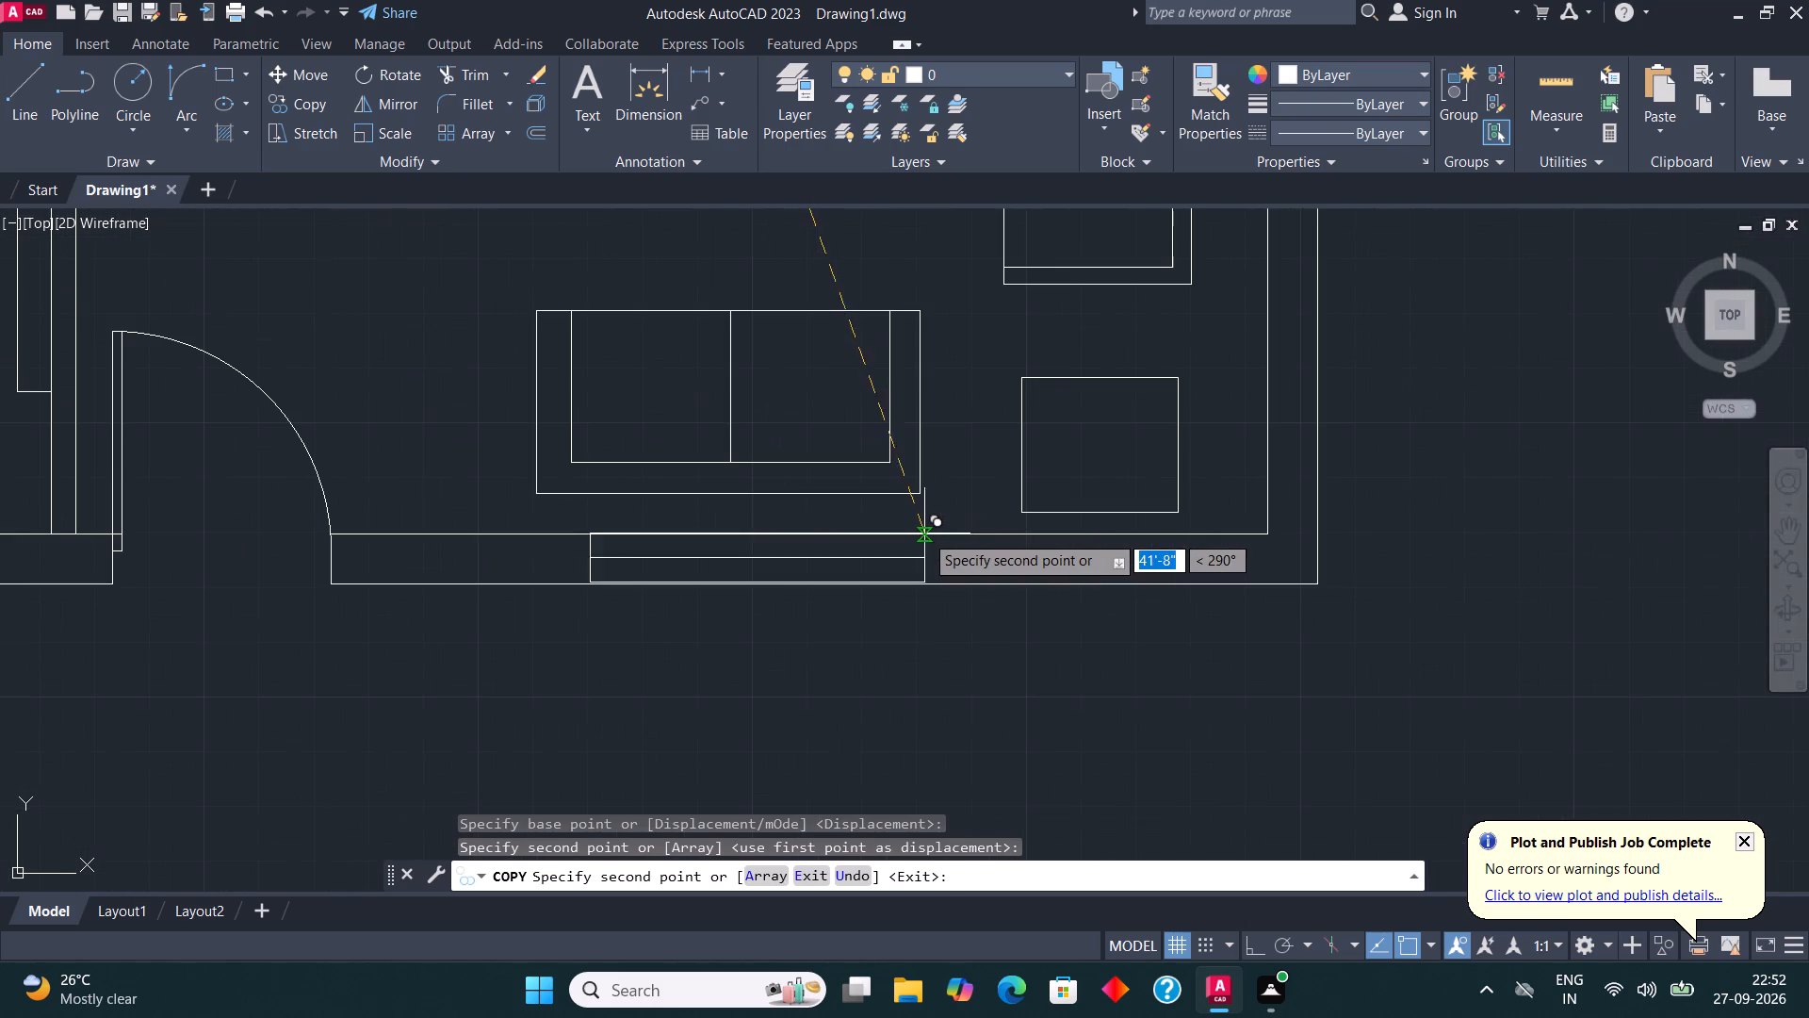
{"action": "left_click", "coordinate": [920, 536]}
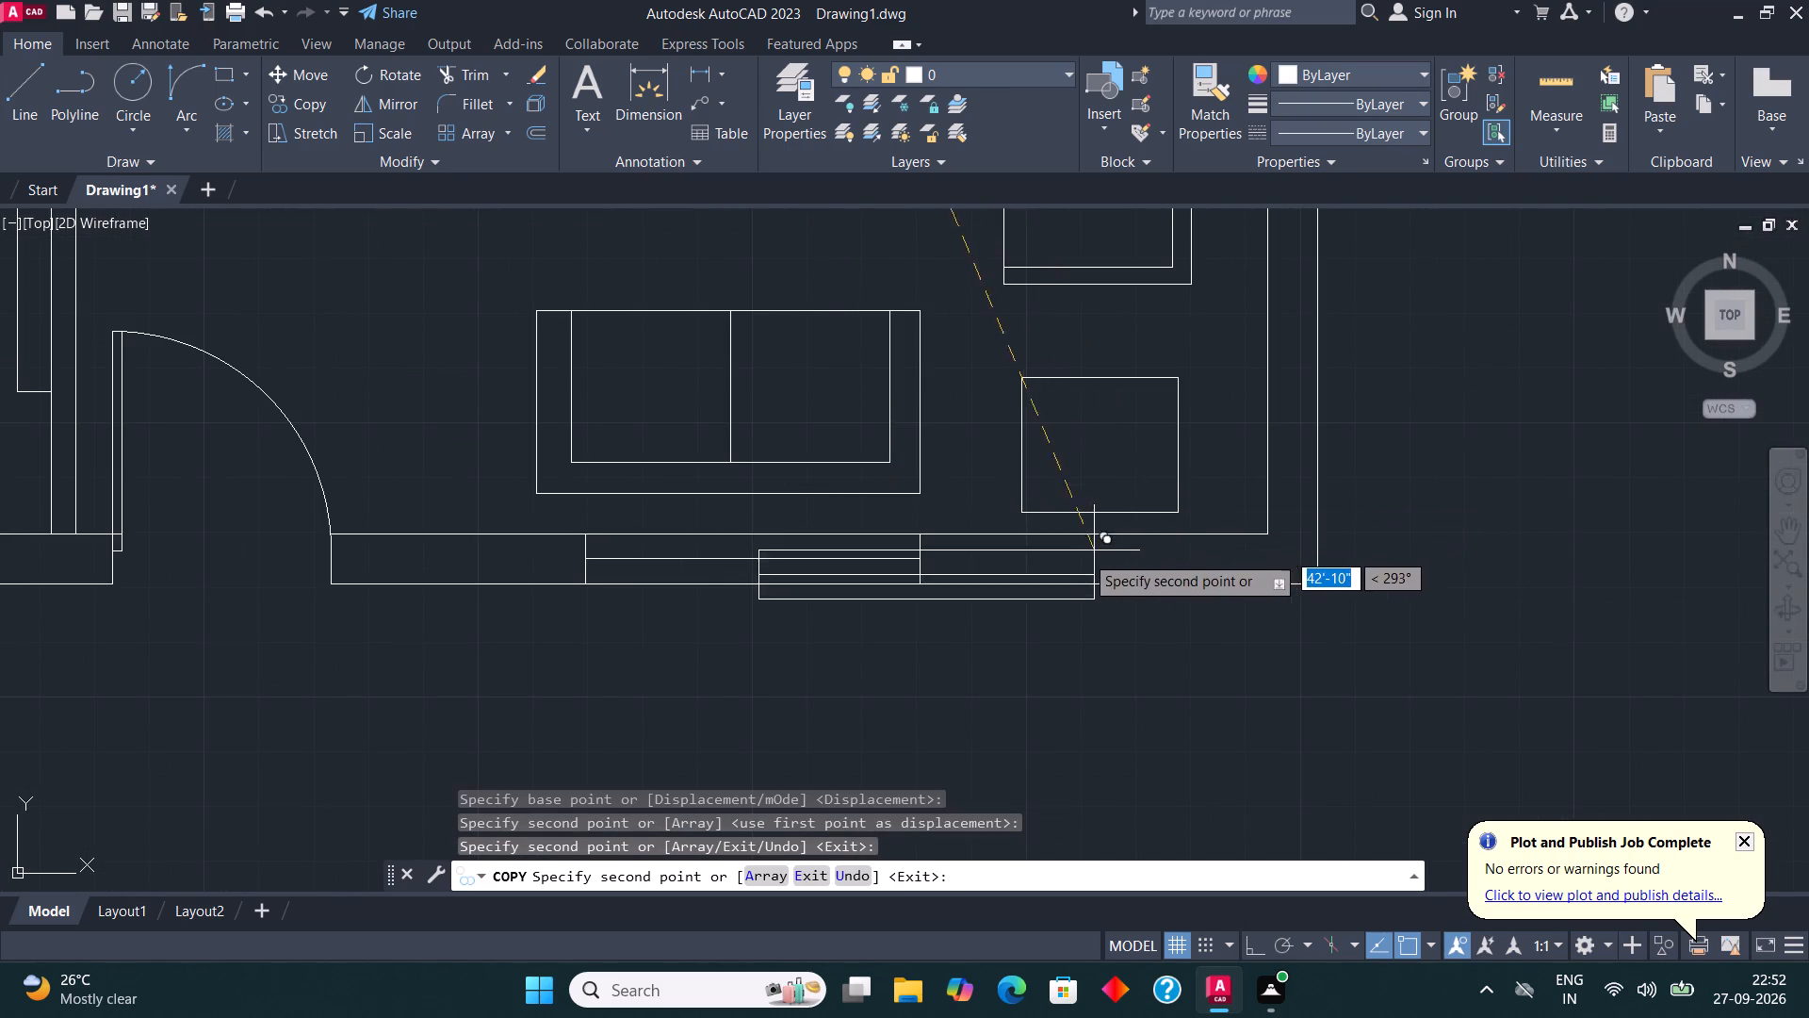
Place another copy of the window outside the plan, west of the lower bedroom.
{"action": "scroll", "coordinate": [1273, 514], "scroll_direction": "down", "scroll_amount": 3}
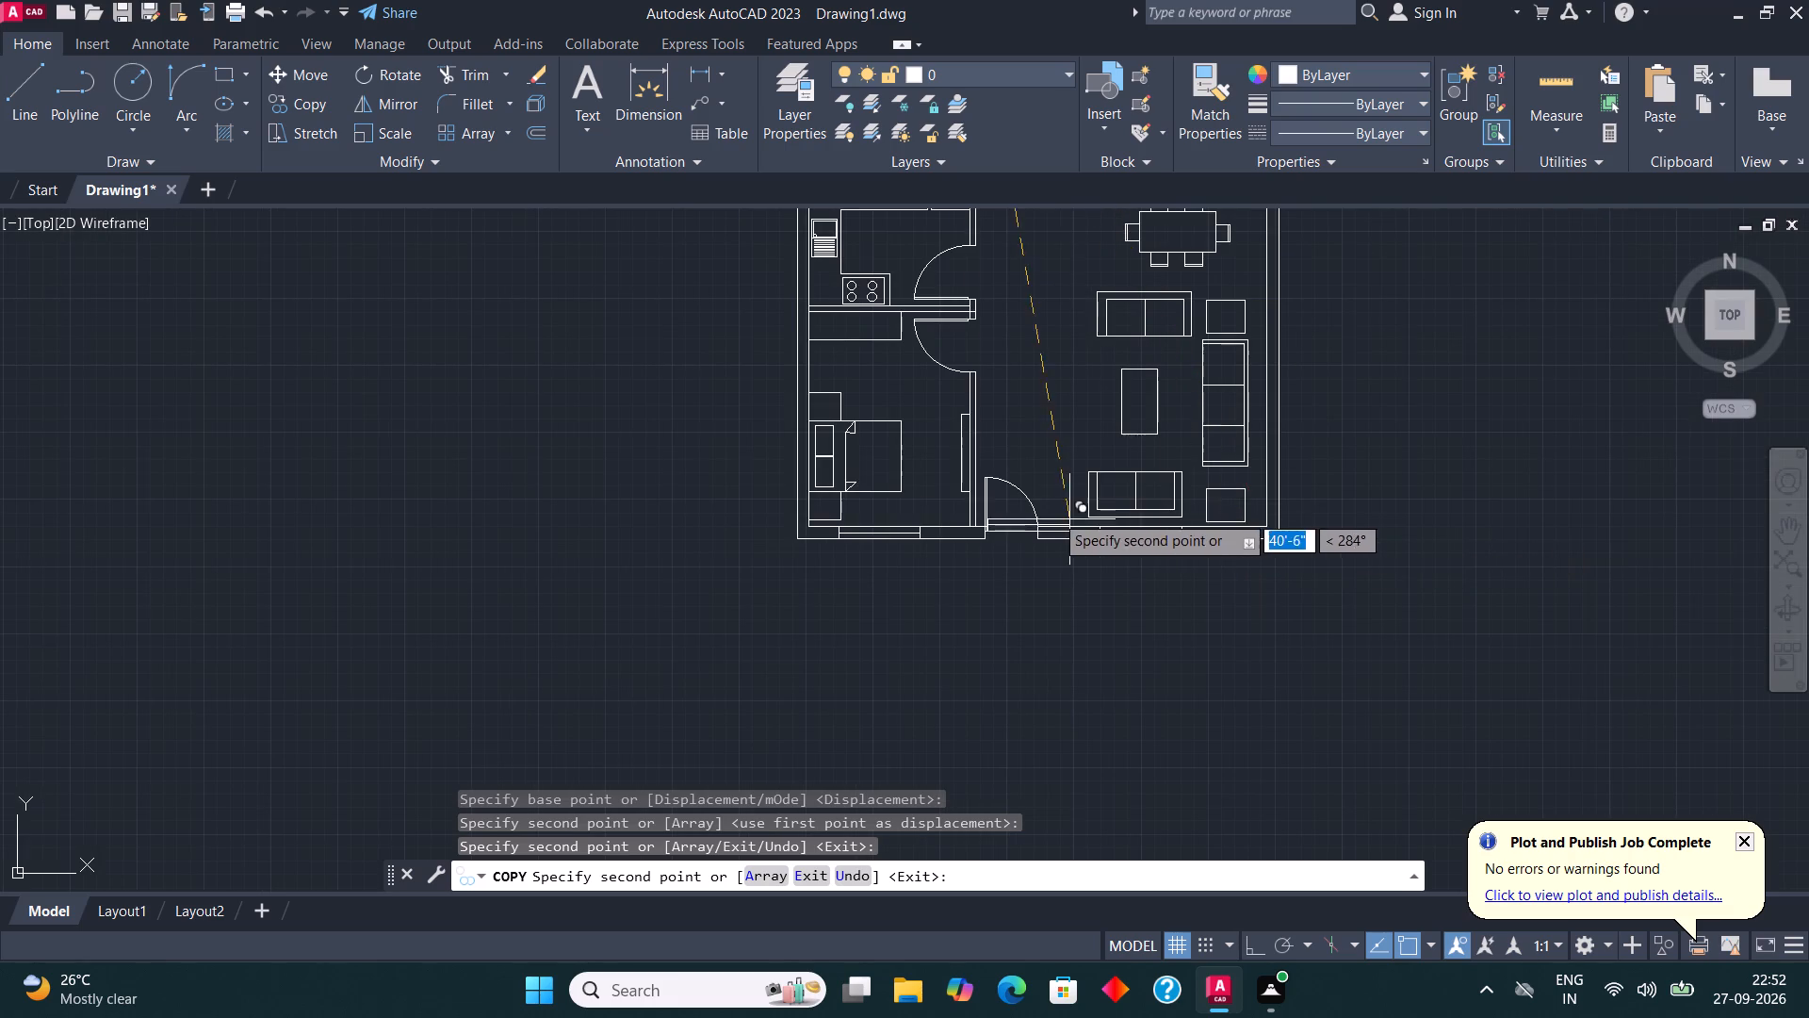
{"action": "left_click", "coordinate": [686, 473]}
{"action": "key", "text": "Escape"}
Rotate the window outside the plan by 270° about its midpoint so it stands vertically.
{"action": "left_click_drag", "start_coordinate": [727, 525], "coordinate": [718, 512]}
{"action": "left_click", "coordinate": [524, 431]}
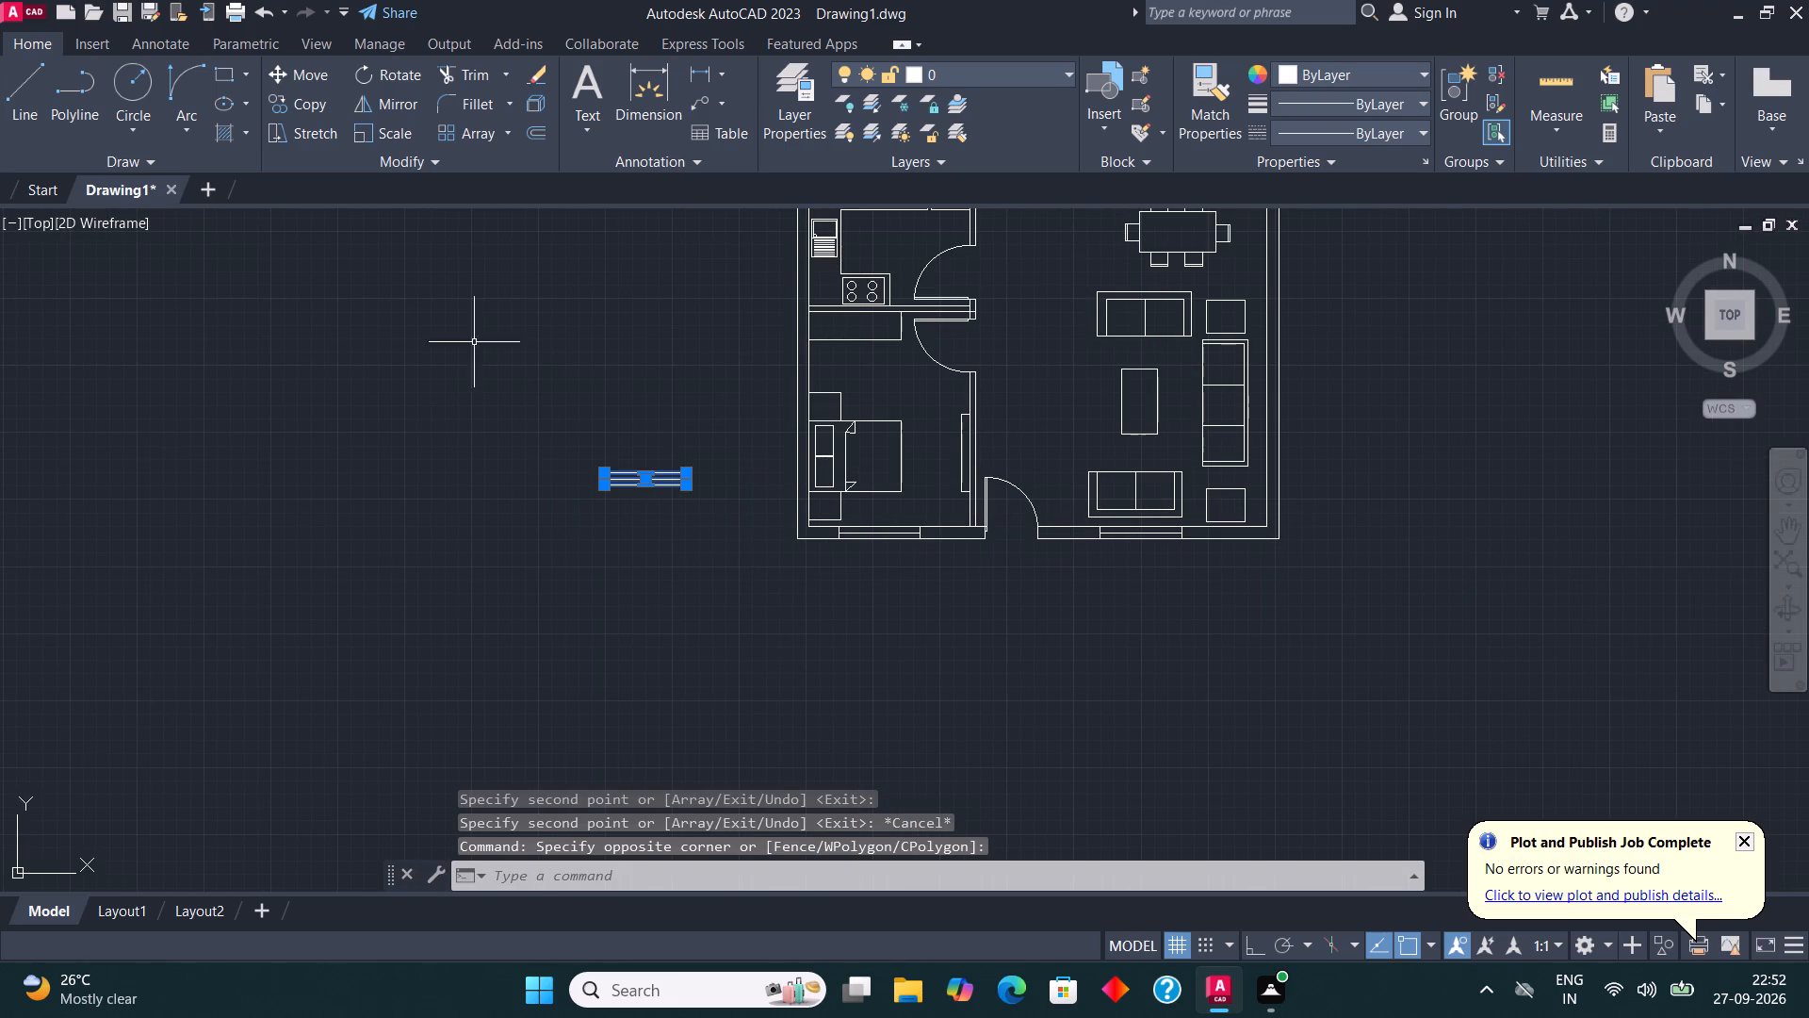
{"action": "left_click", "coordinate": [402, 72]}
{"action": "left_click", "coordinate": [651, 490]}
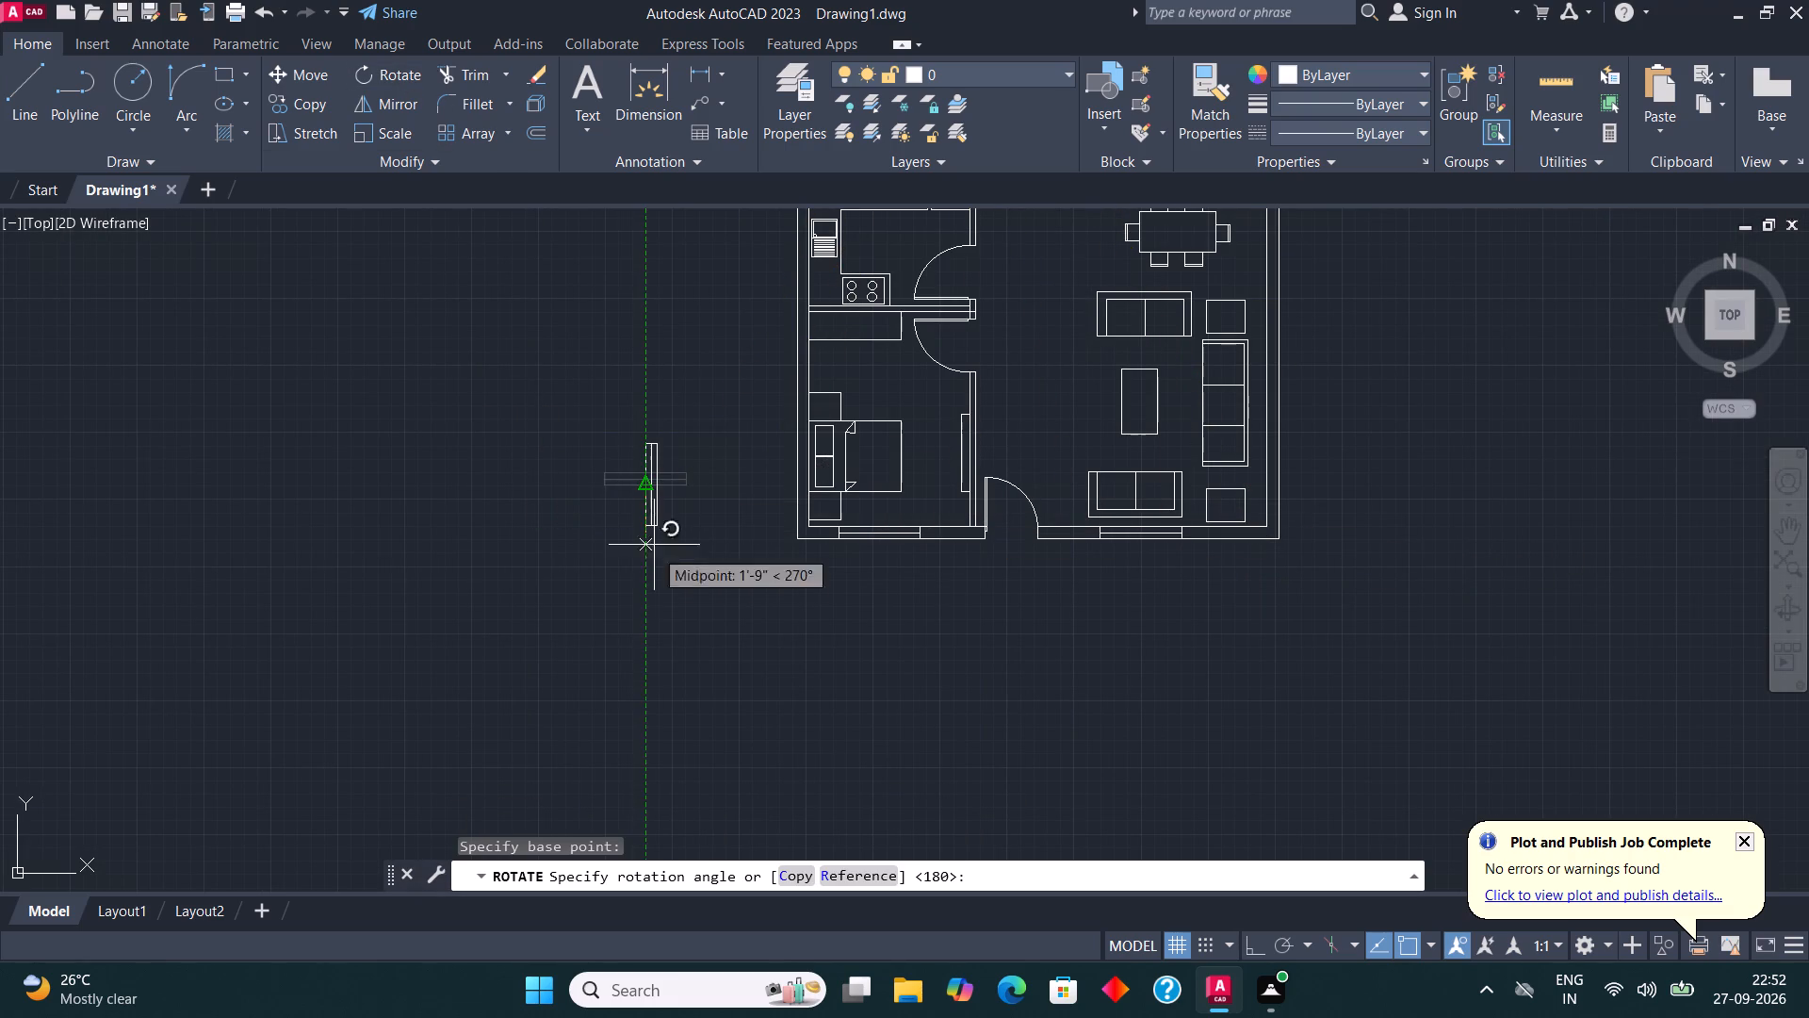
{"action": "left_click", "coordinate": [647, 591]}
Copy the vertical window outside the plan into the west wall at the lower bedroom, the kitchen and the upper-left bedroom.
{"action": "left_click_drag", "start_coordinate": [688, 574], "coordinate": [688, 566]}
{"action": "left_click", "coordinate": [593, 350]}
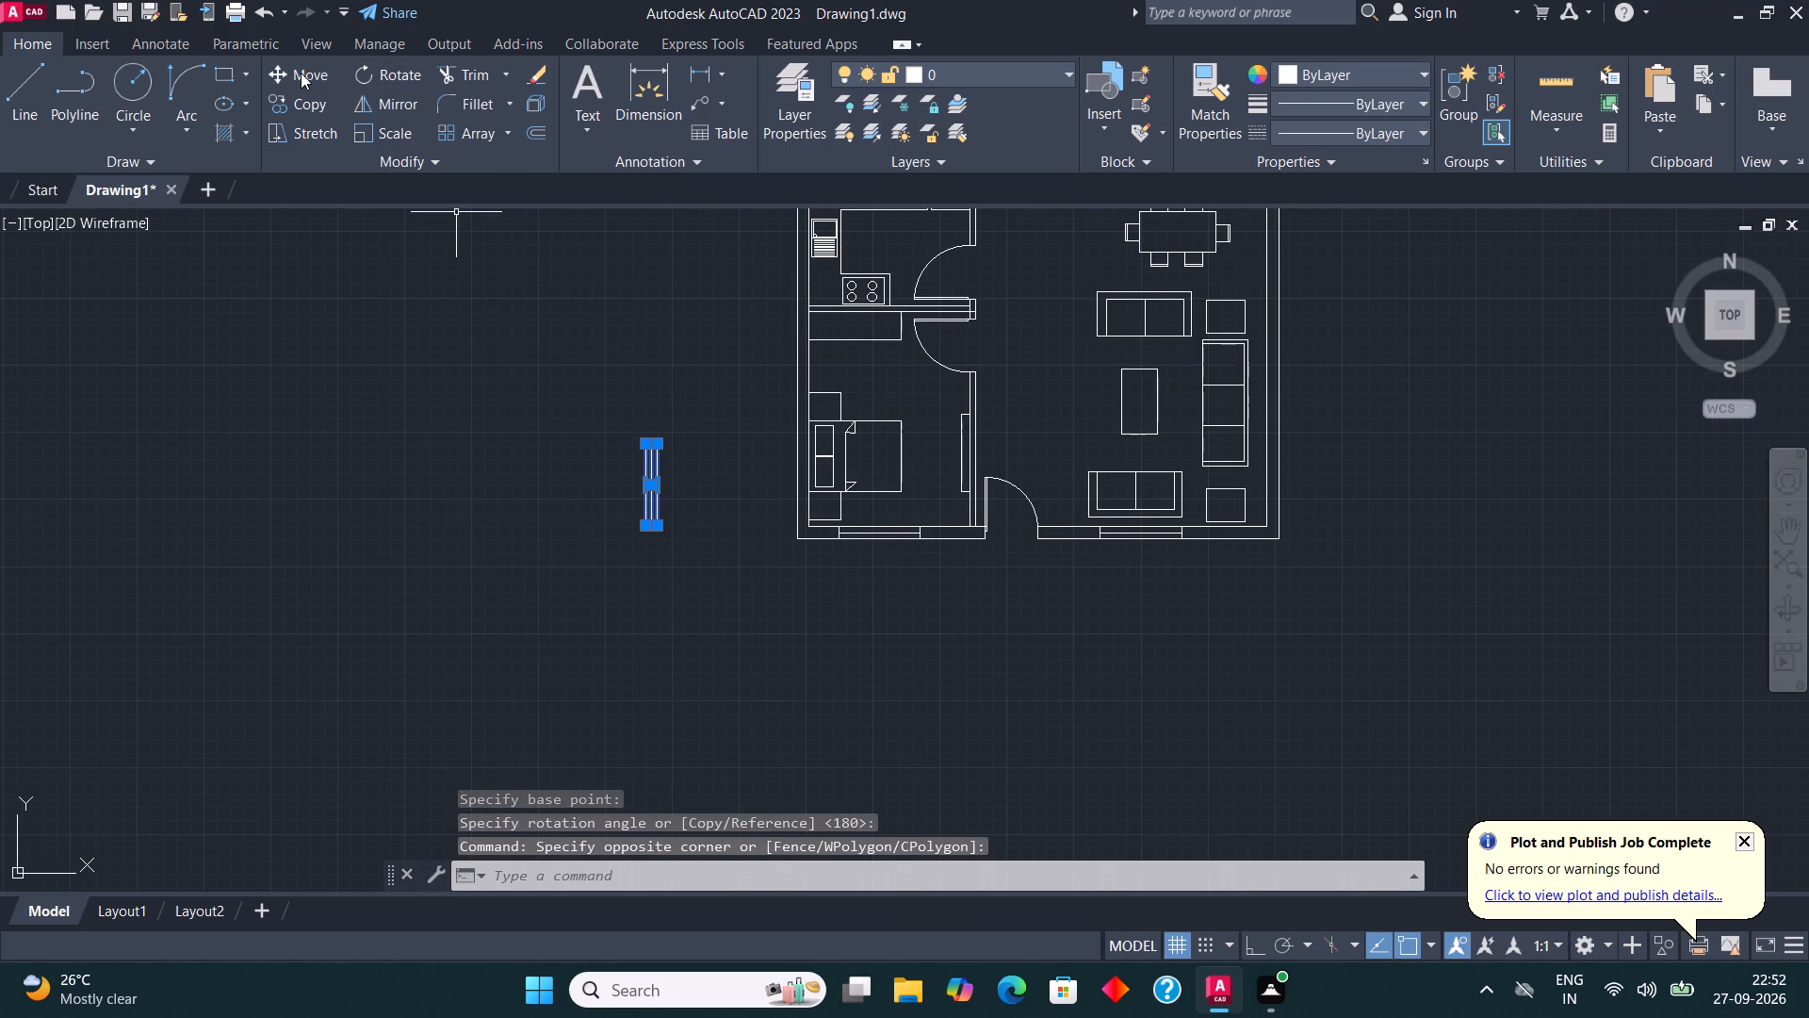
{"action": "left_click", "coordinate": [306, 103]}
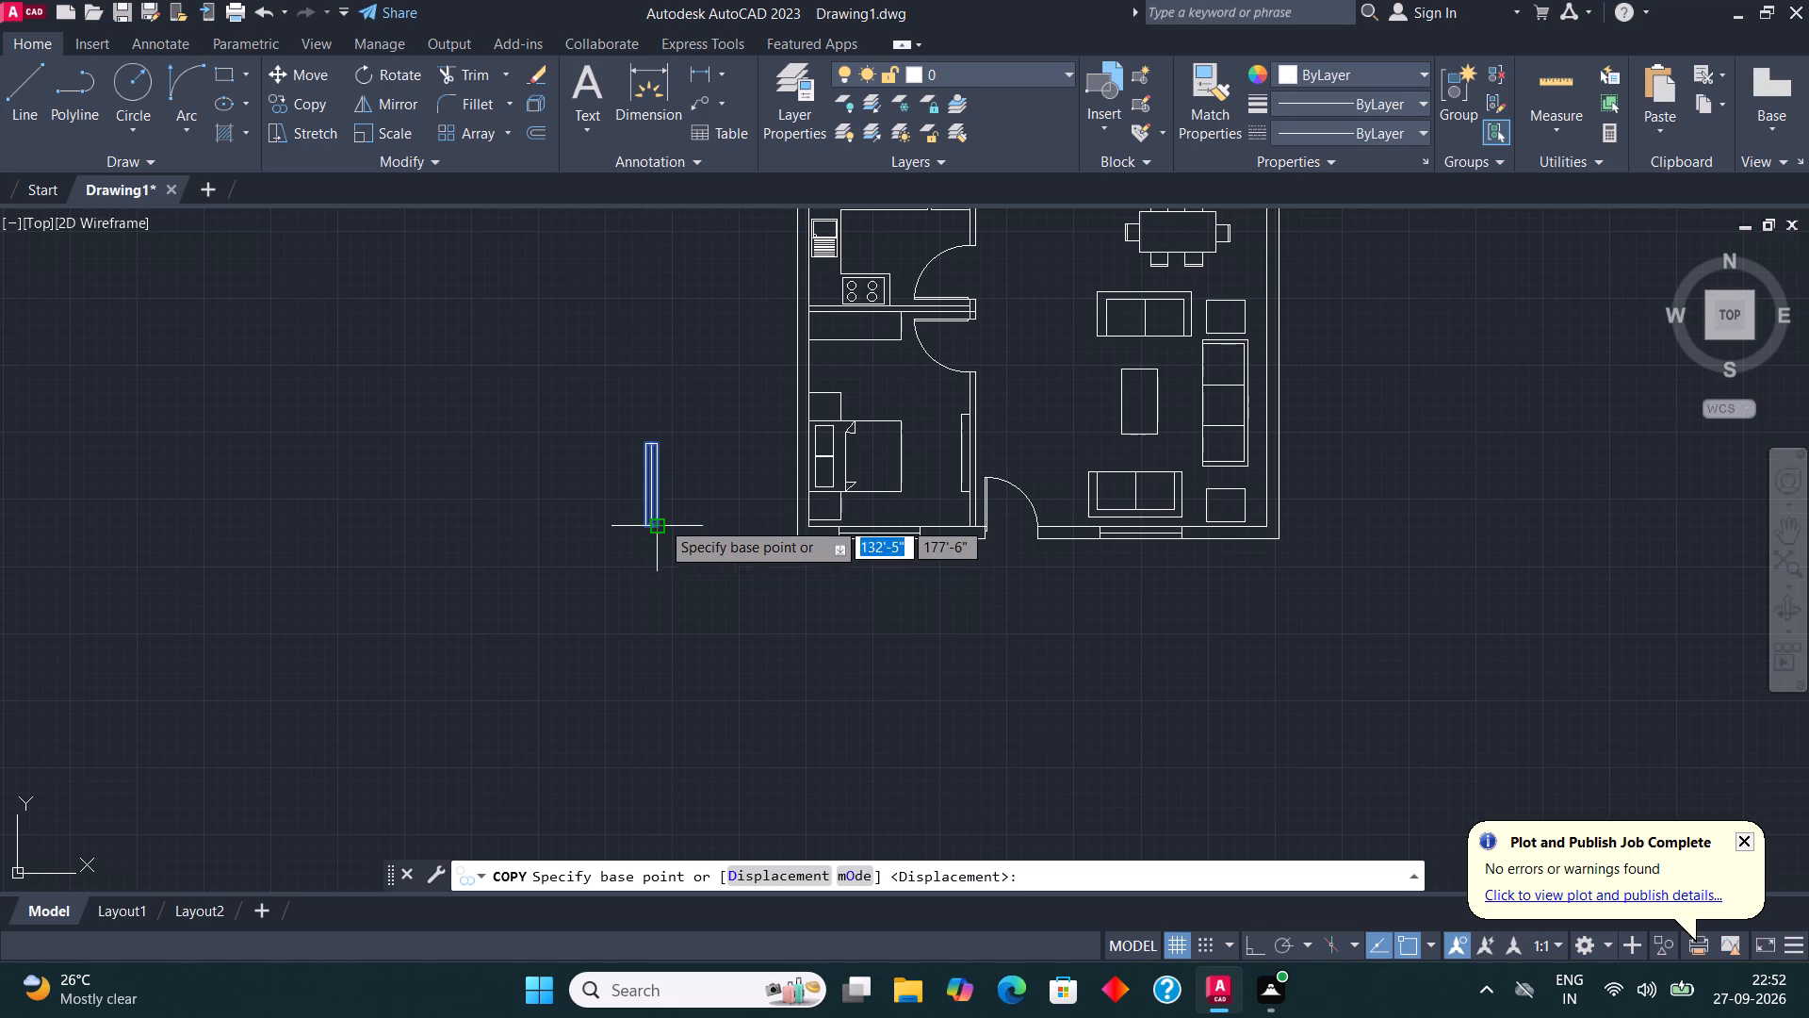
{"action": "left_click", "coordinate": [660, 520]}
{"action": "scroll", "coordinate": [805, 468], "scroll_direction": "up", "scroll_amount": 3}
{"action": "left_click", "coordinate": [808, 491]}
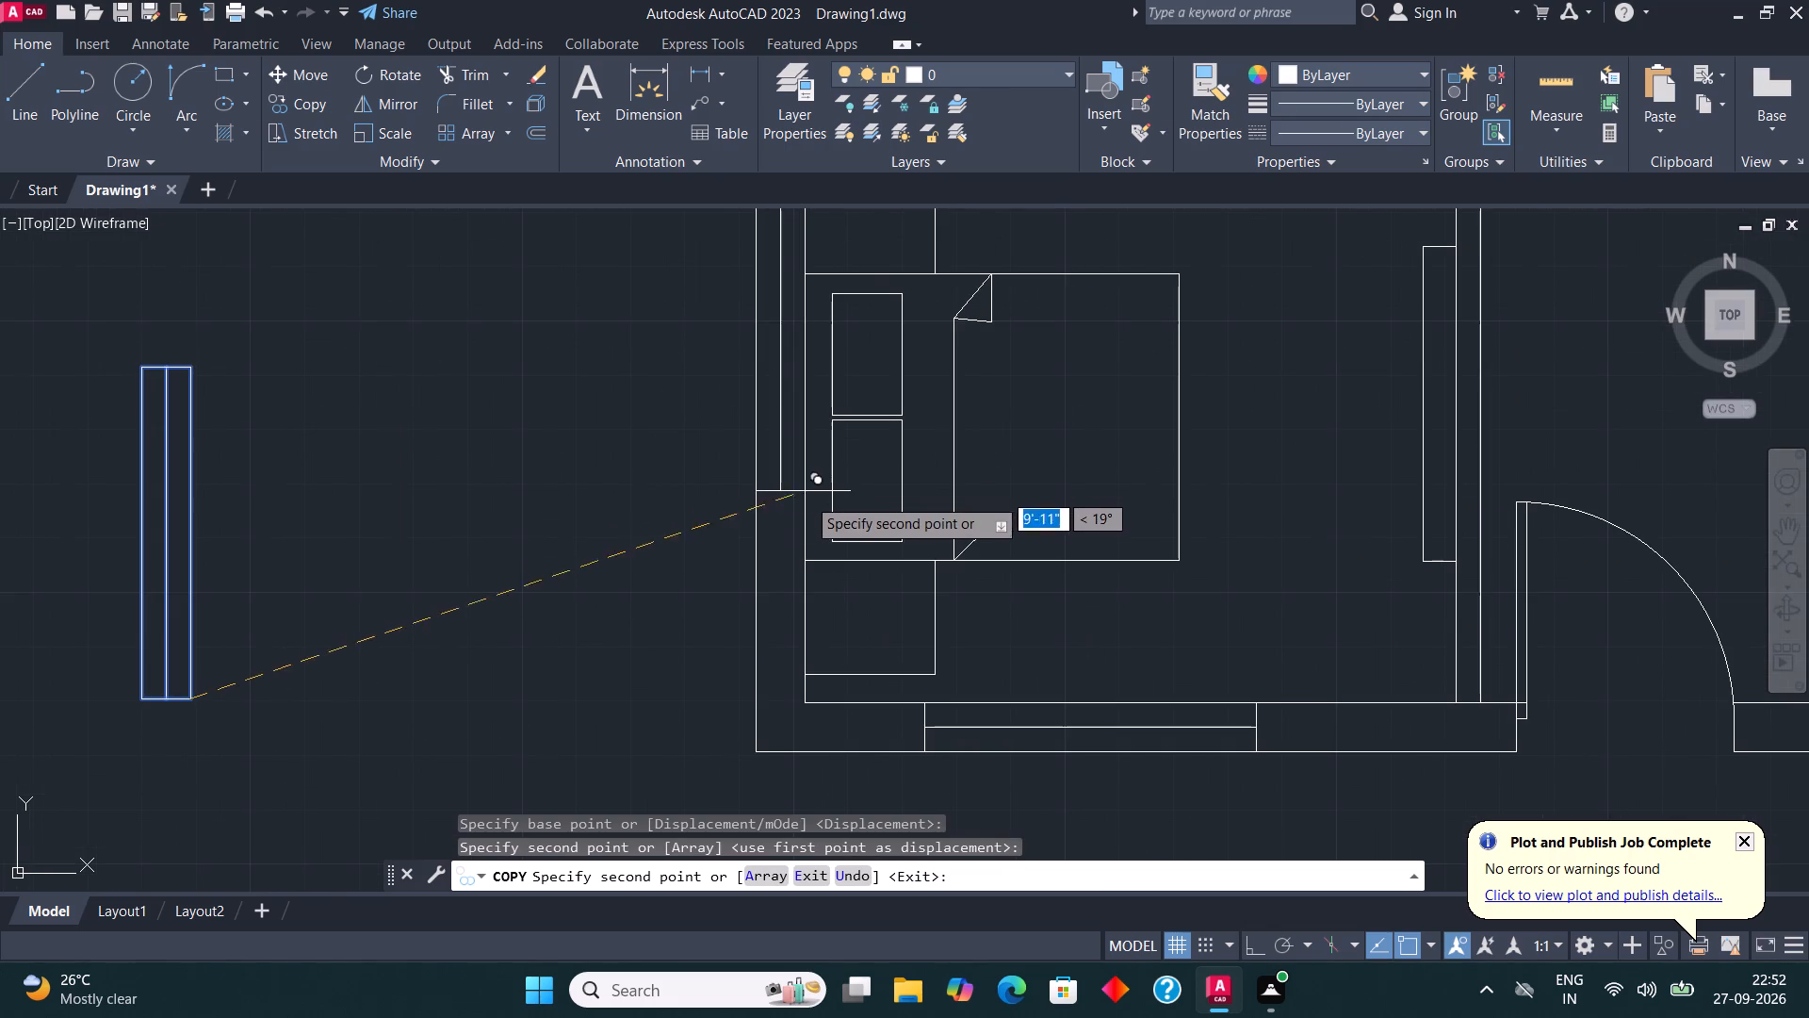
{"action": "scroll", "coordinate": [746, 698], "scroll_direction": "down", "scroll_amount": 2}
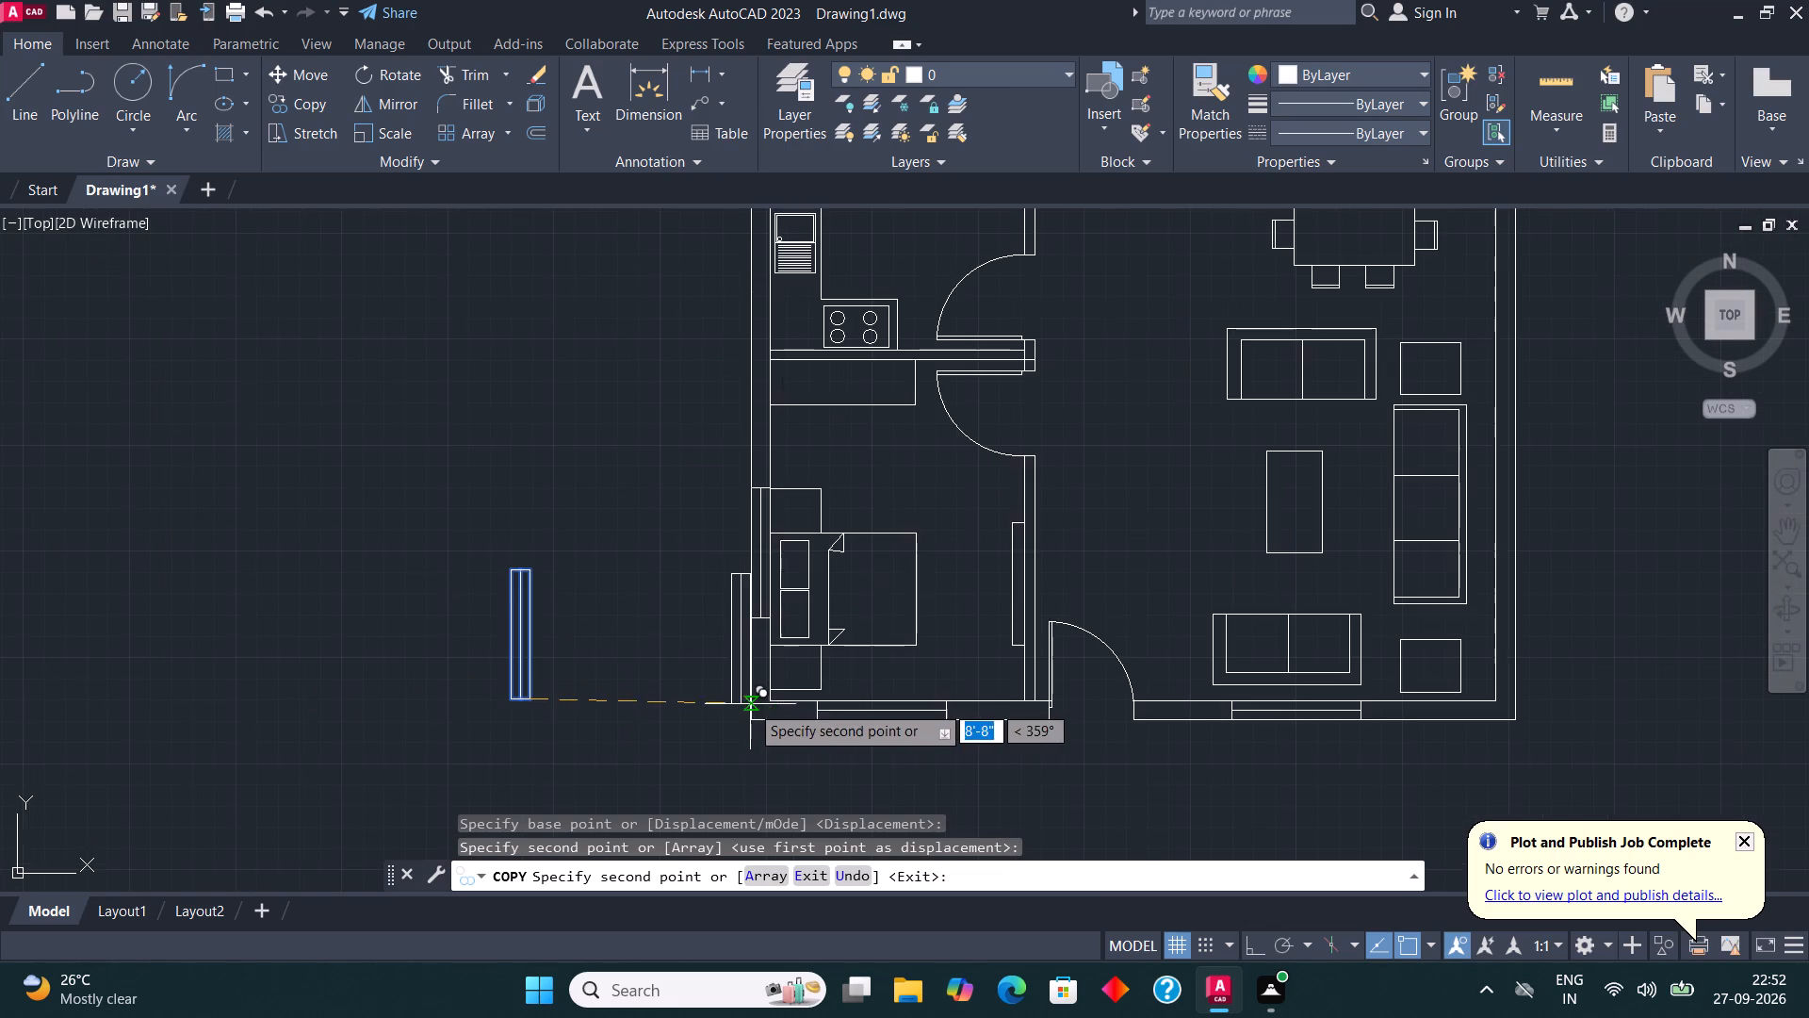
{"action": "scroll", "coordinate": [782, 657], "scroll_direction": "down", "scroll_amount": 2}
{"action": "scroll", "coordinate": [789, 489], "scroll_direction": "up", "scroll_amount": 4}
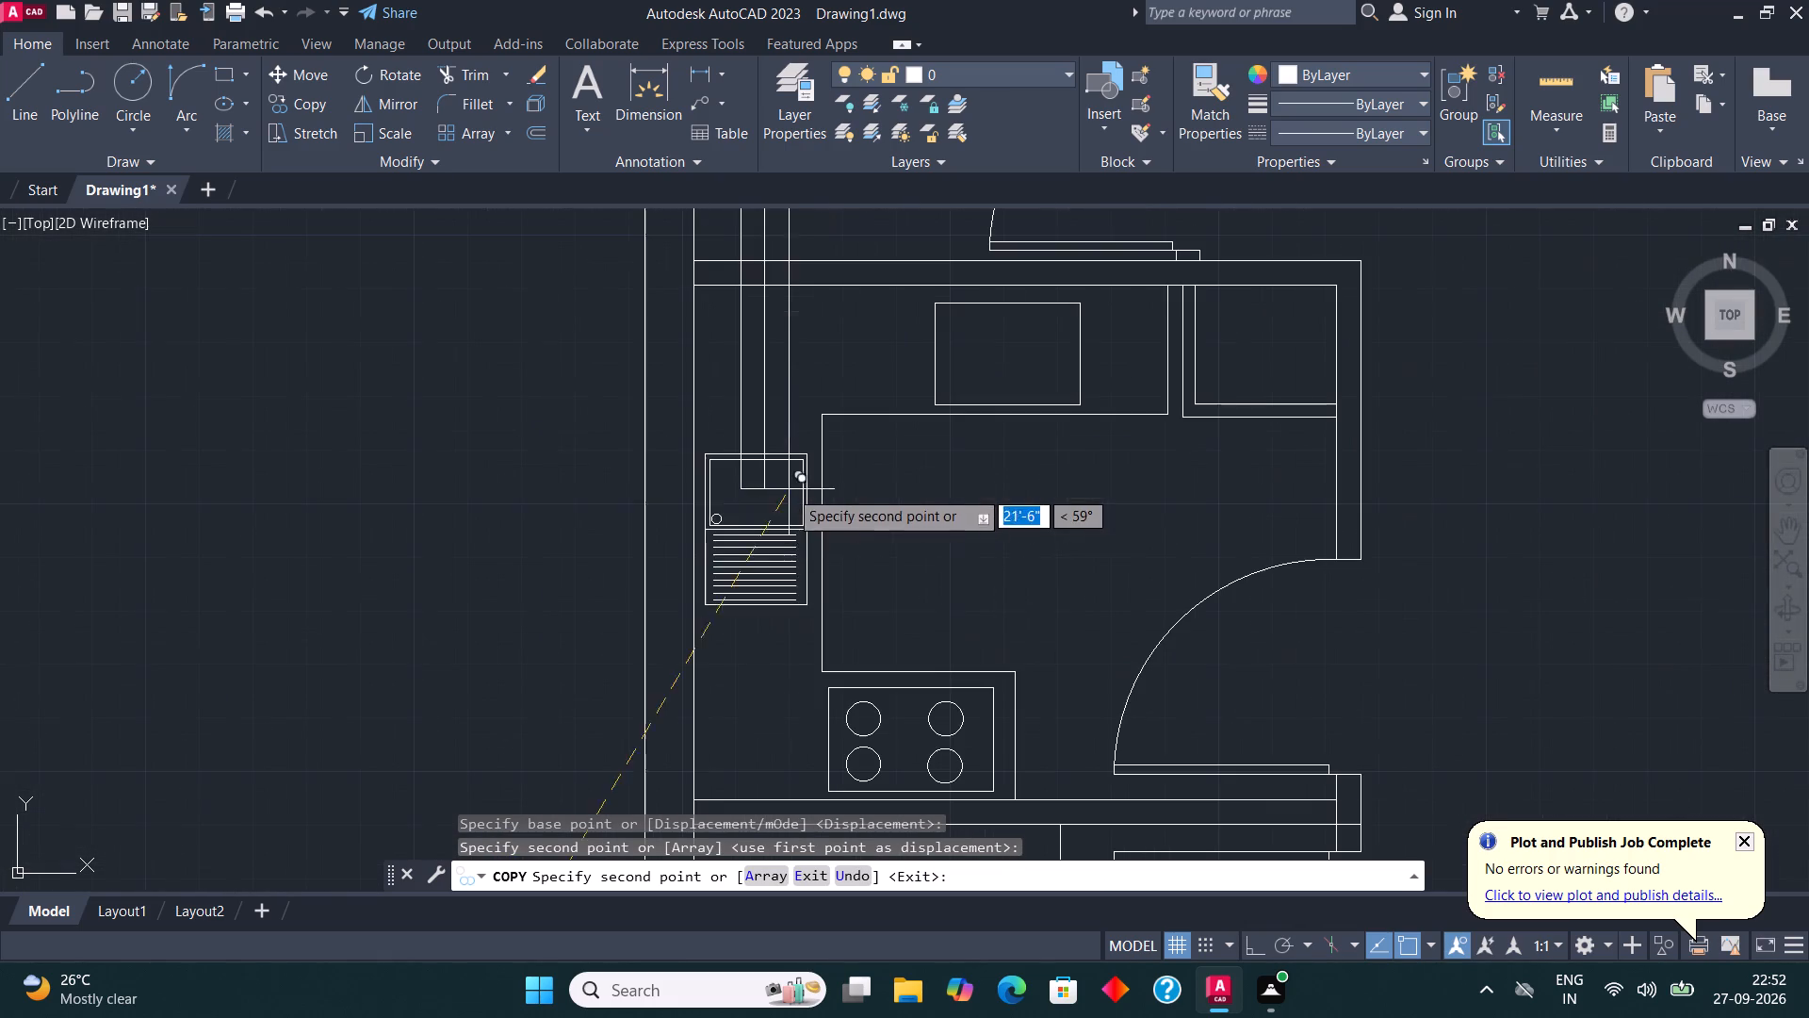
{"action": "left_click", "coordinate": [694, 678]}
{"action": "scroll", "coordinate": [729, 730], "scroll_direction": "down", "scroll_amount": 3}
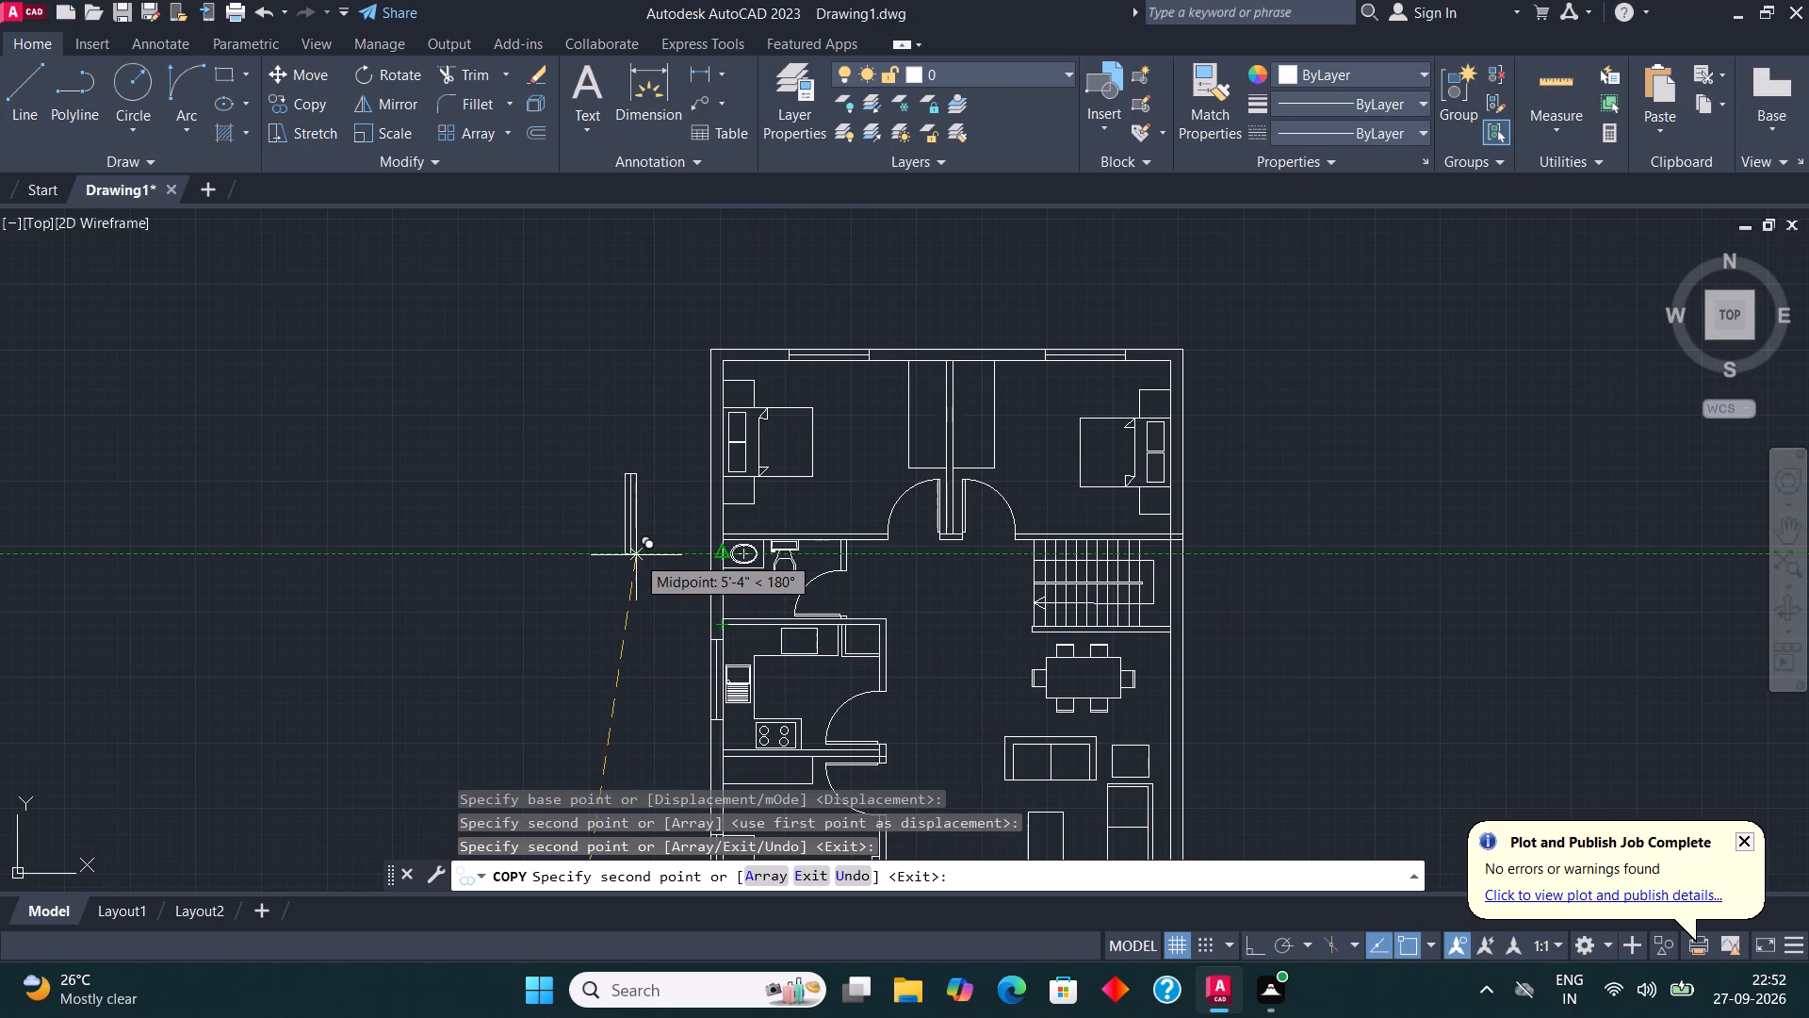
{"action": "scroll", "coordinate": [706, 463], "scroll_direction": "up", "scroll_amount": 3}
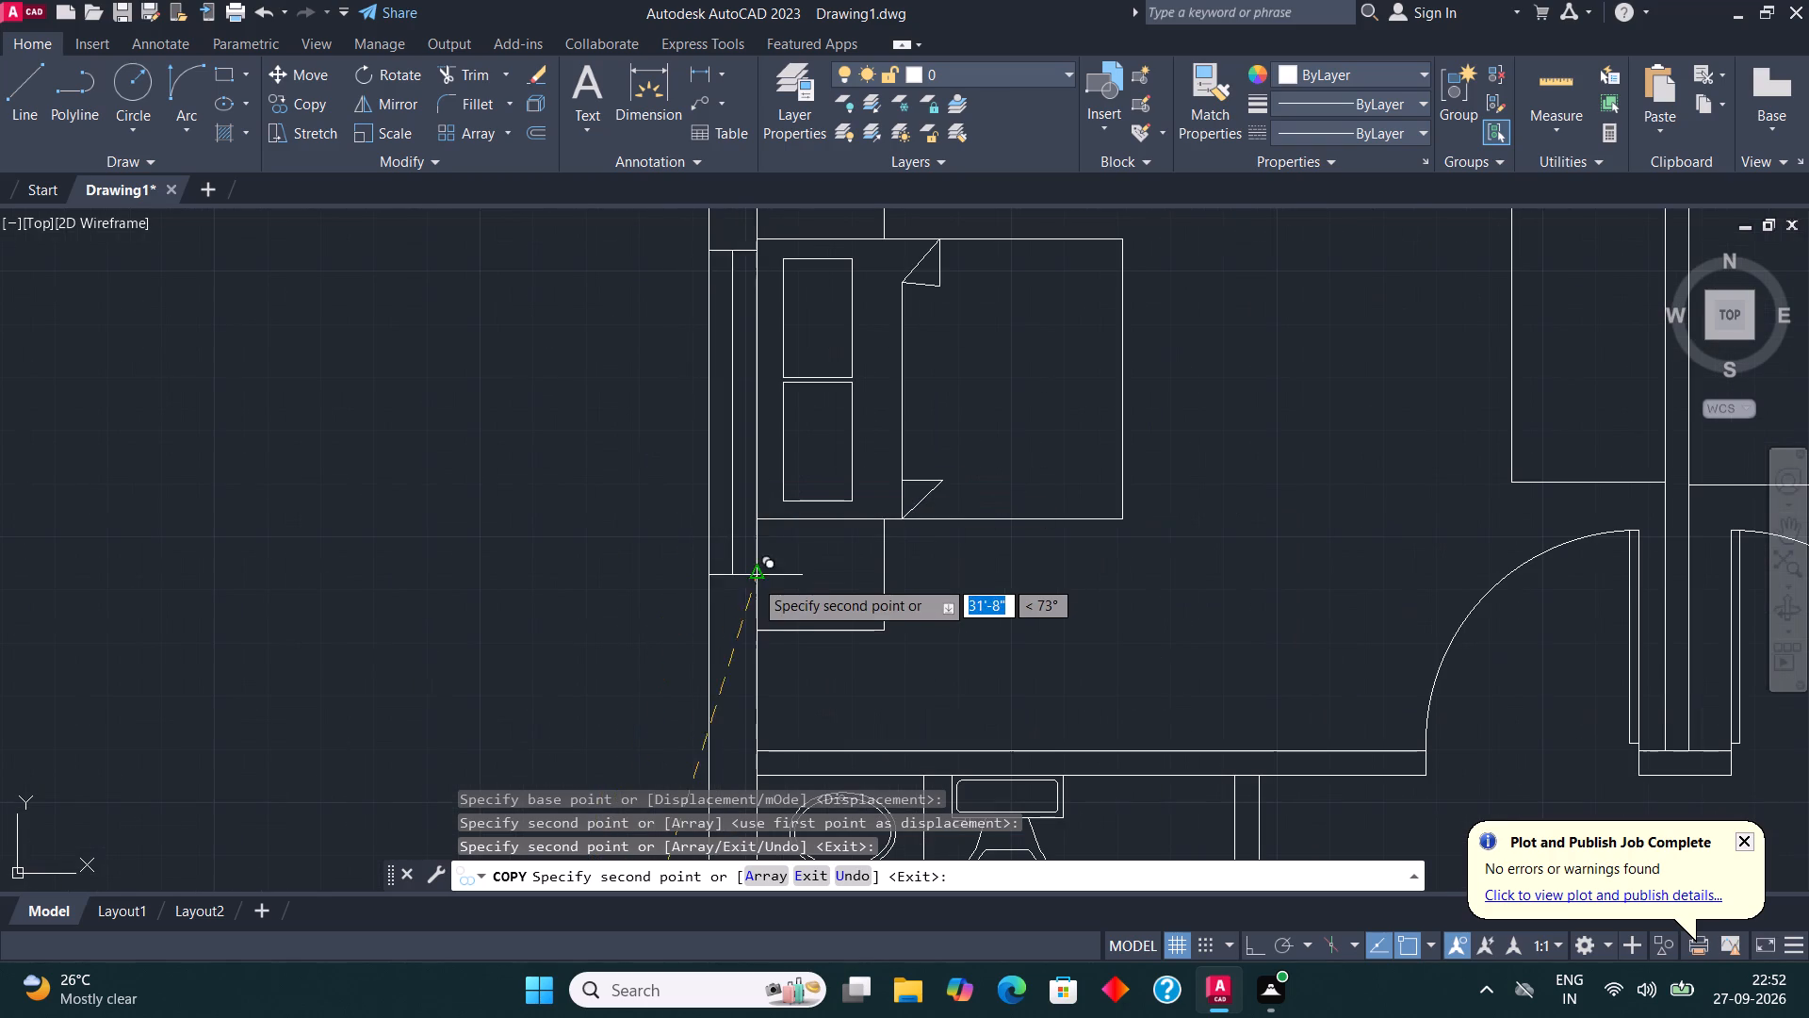
{"action": "left_click", "coordinate": [758, 597]}
Place further copies of the vertical window in the east wall at the upper-right bedroom, the staircase and the living room's long sofa.
{"action": "scroll", "coordinate": [598, 629], "scroll_direction": "down", "scroll_amount": 3}
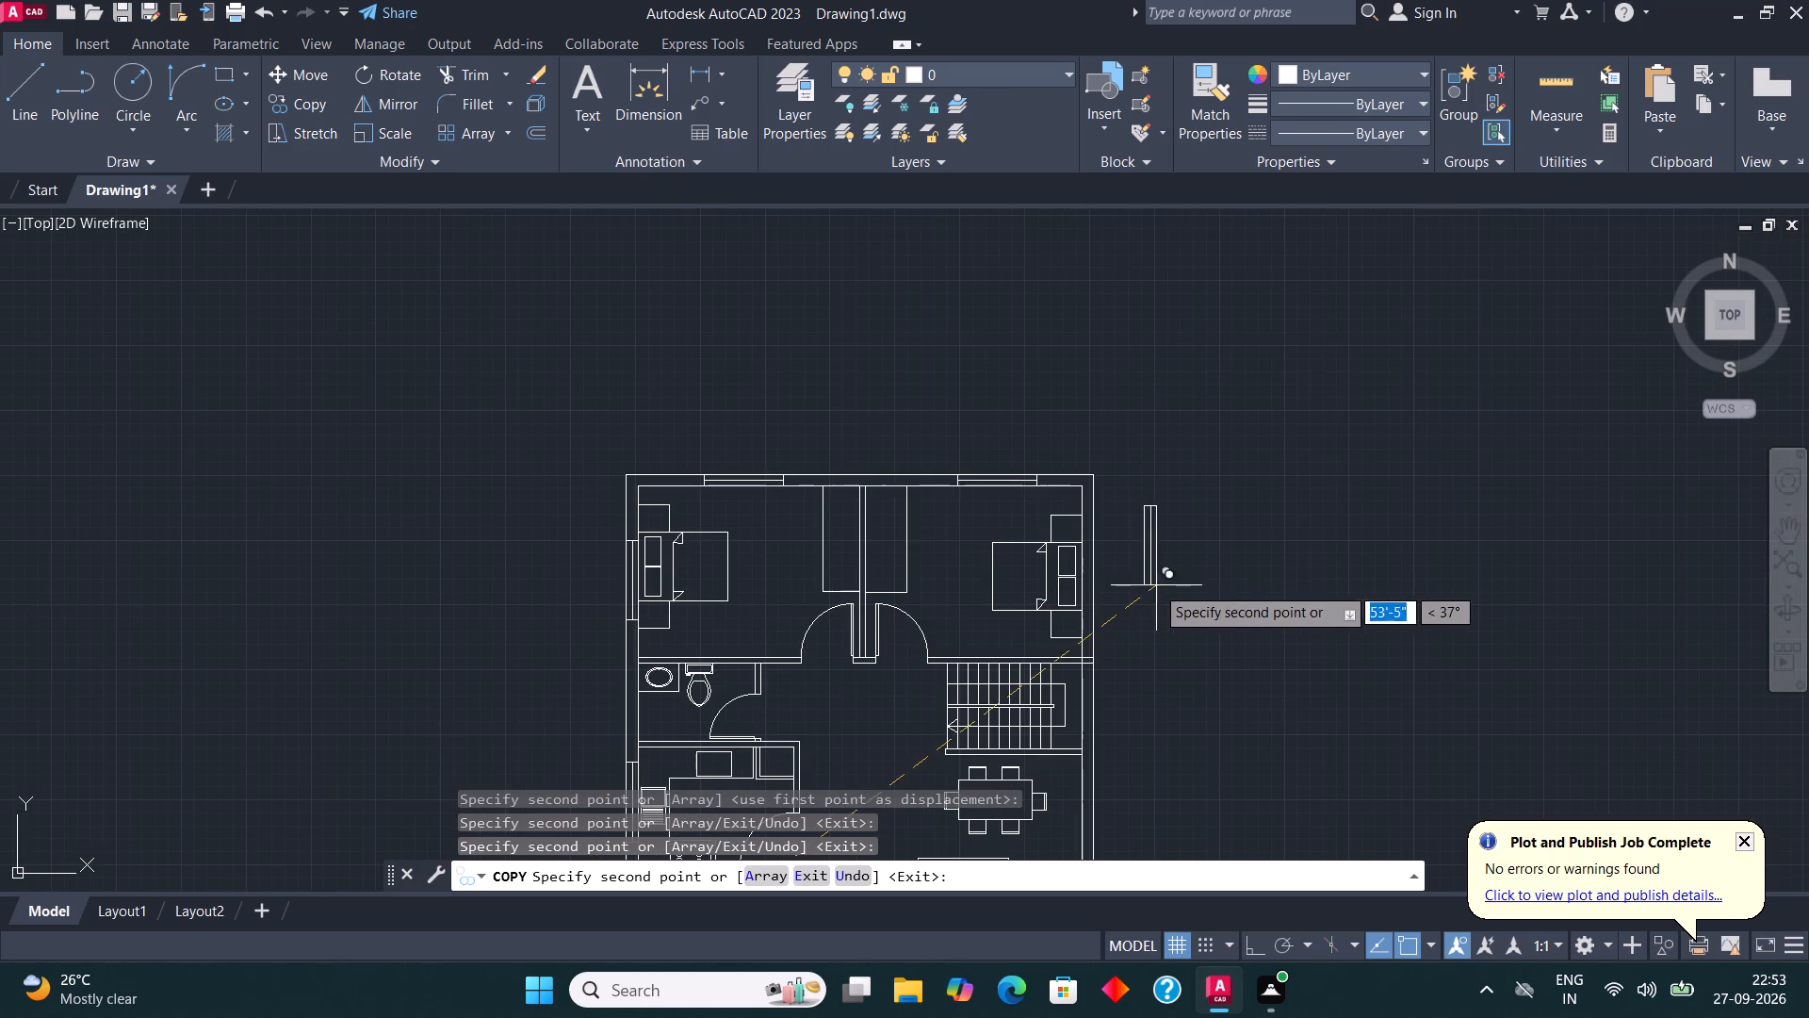
{"action": "scroll", "coordinate": [1105, 602], "scroll_direction": "up", "scroll_amount": 3}
{"action": "left_click", "coordinate": [1041, 678]}
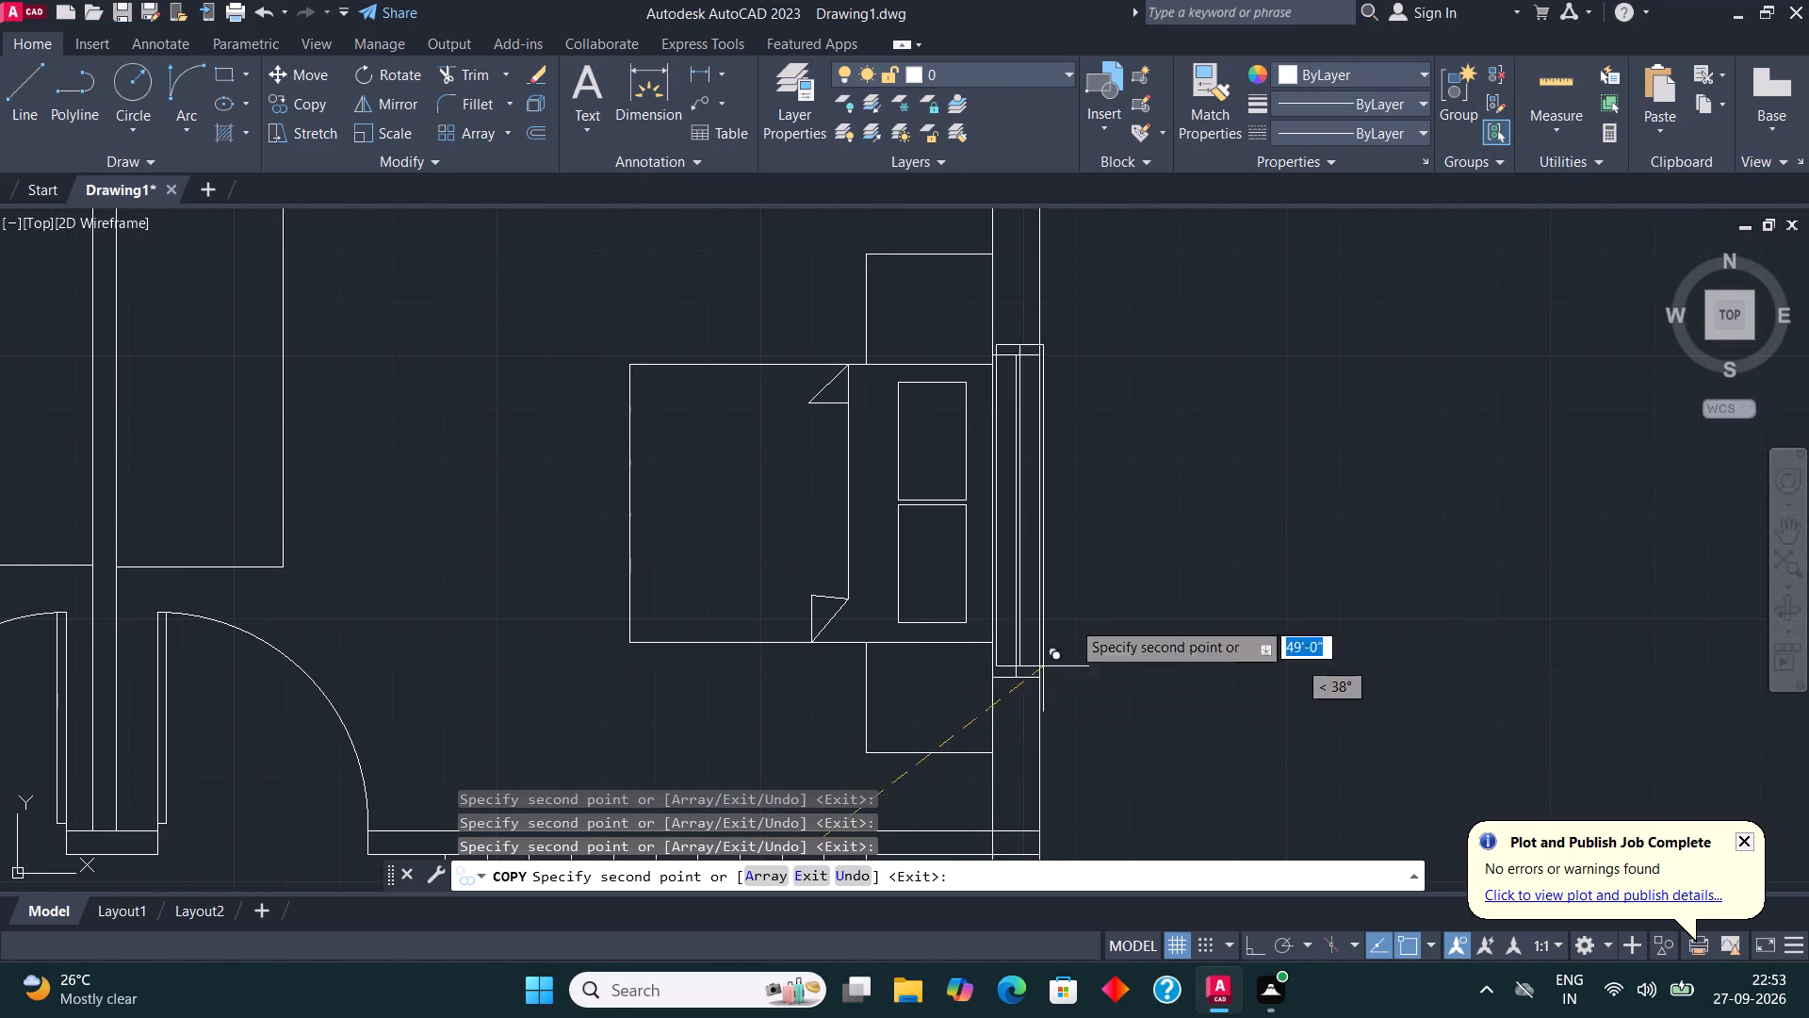
{"action": "scroll", "coordinate": [1200, 484], "scroll_direction": "down", "scroll_amount": 5}
{"action": "scroll", "coordinate": [1240, 609], "scroll_direction": "up", "scroll_amount": 2}
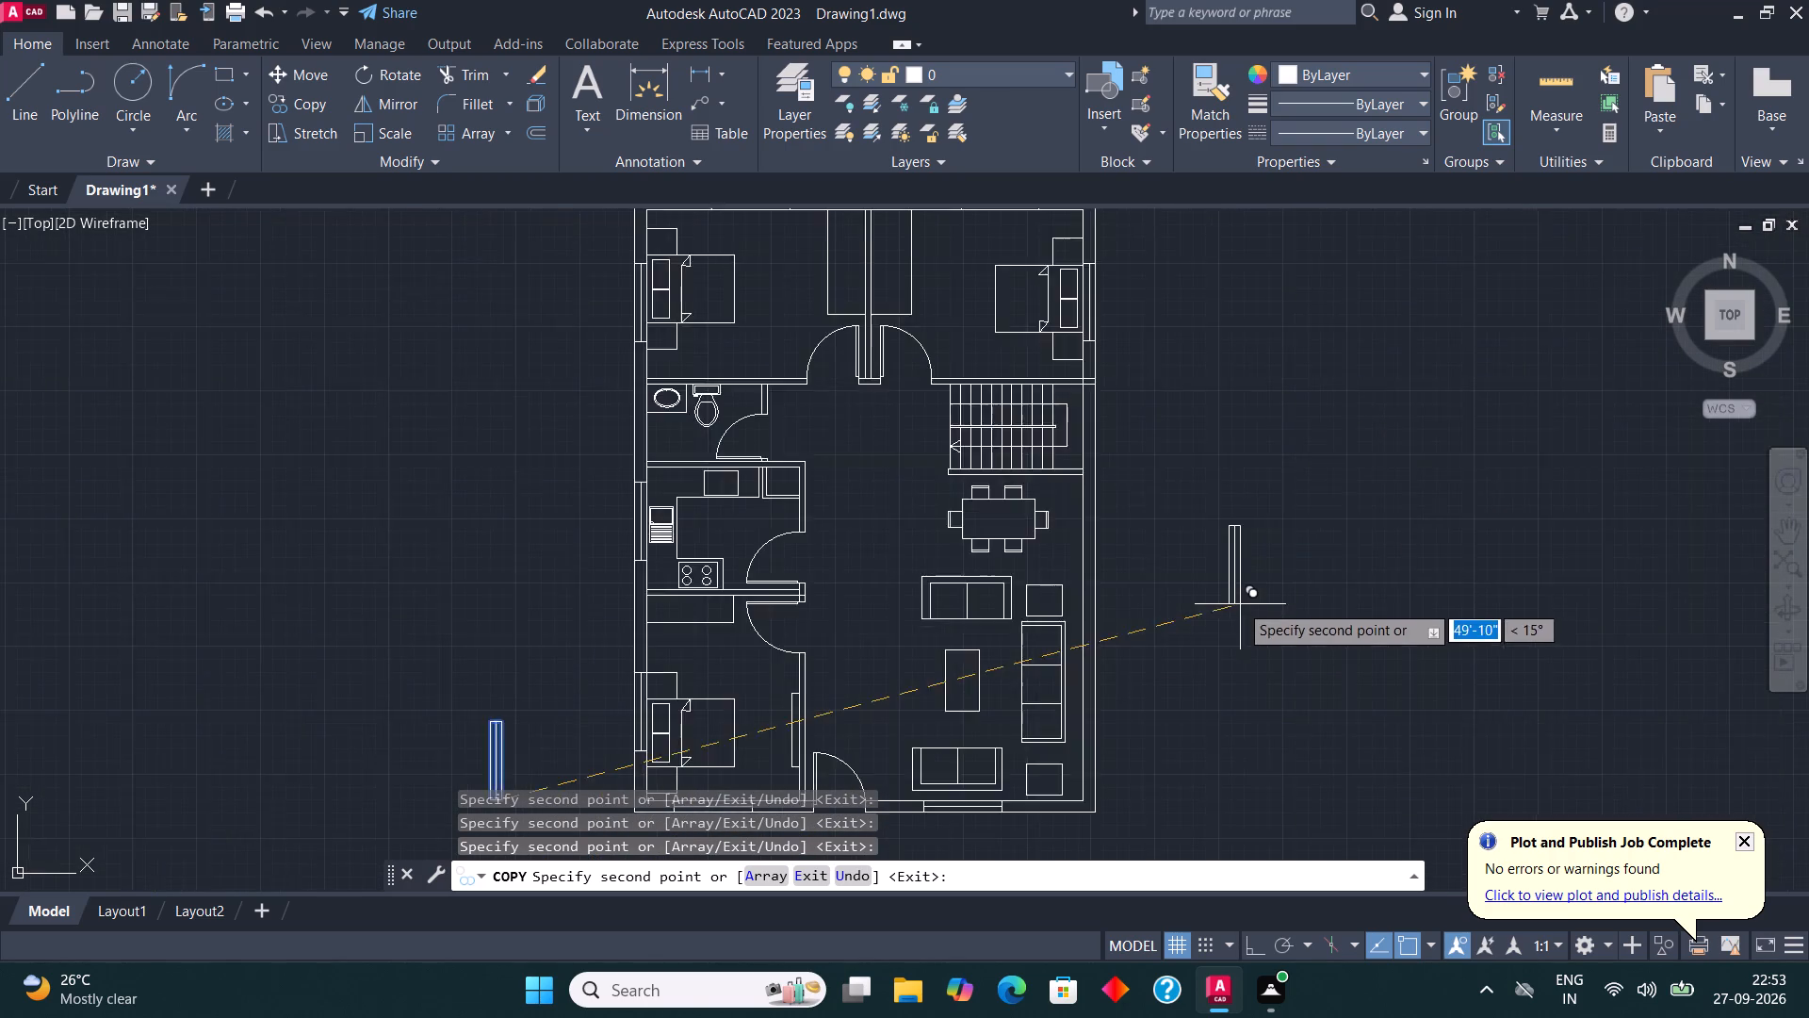
{"action": "scroll", "coordinate": [1239, 603], "scroll_direction": "up", "scroll_amount": 1}
{"action": "scroll", "coordinate": [1004, 382], "scroll_direction": "up", "scroll_amount": 3}
{"action": "scroll", "coordinate": [1005, 683], "scroll_direction": "down", "scroll_amount": 1}
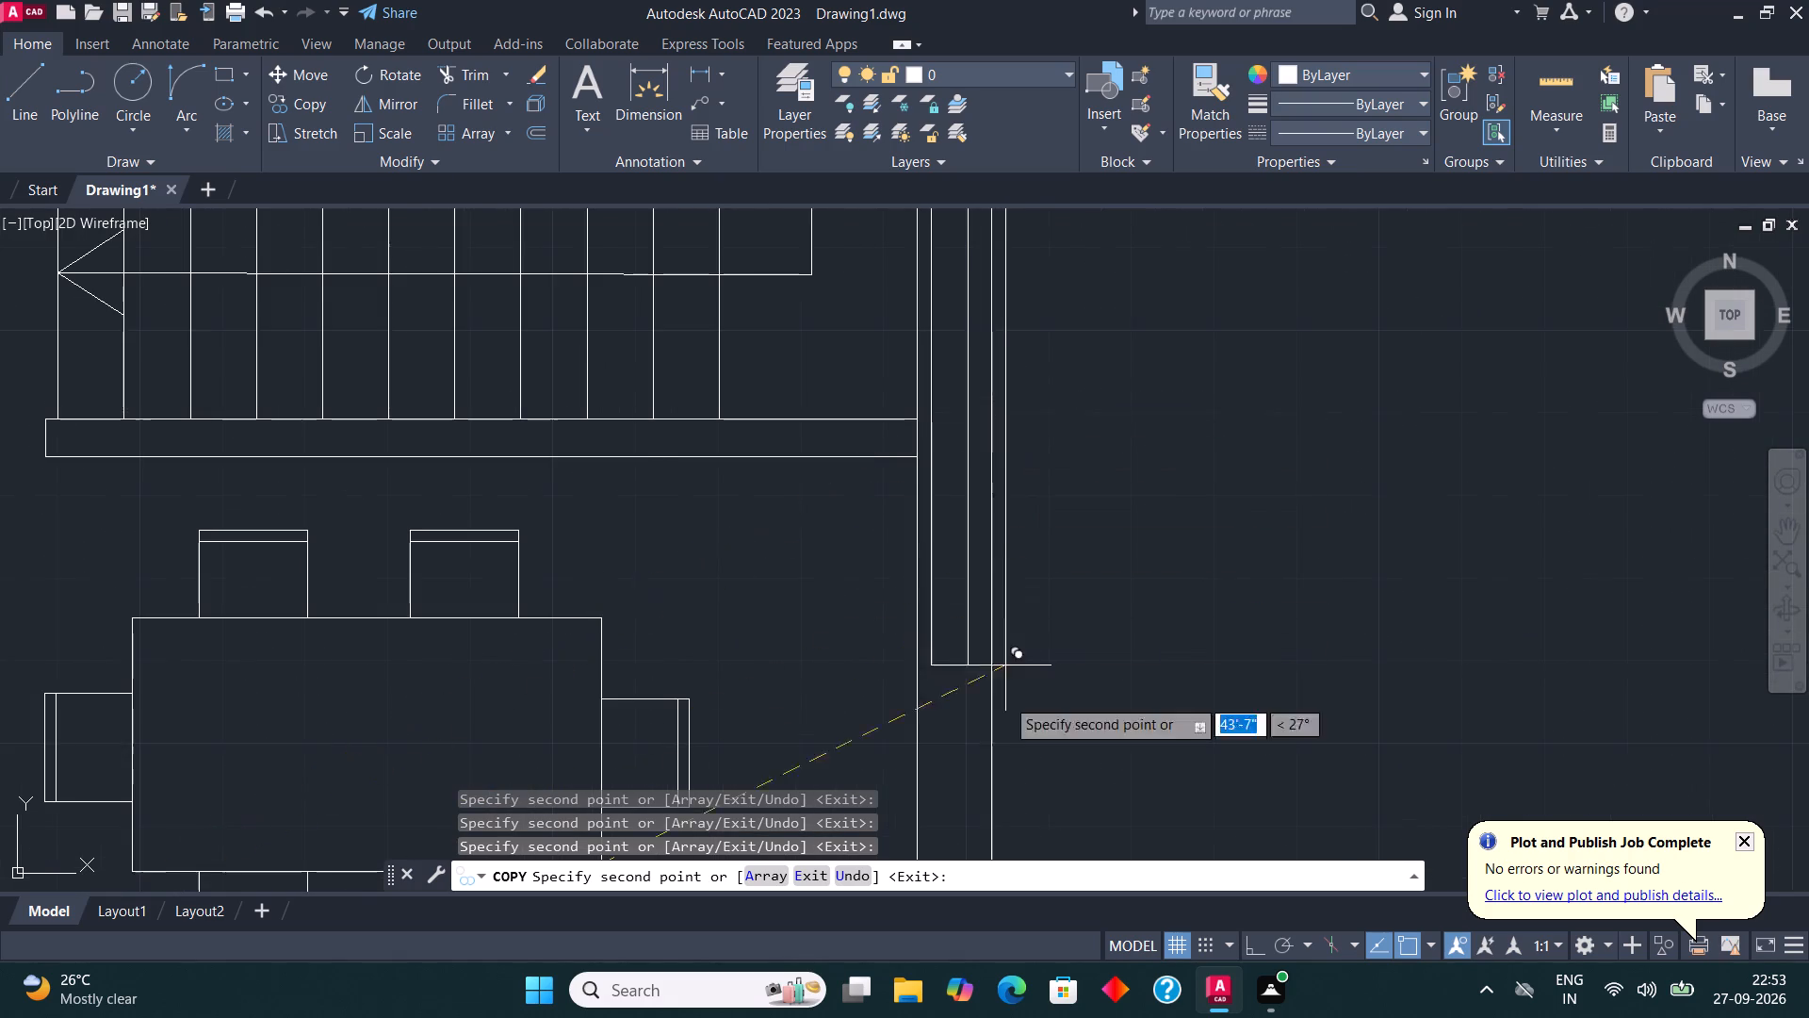
{"action": "scroll", "coordinate": [1005, 725], "scroll_direction": "down", "scroll_amount": 1}
{"action": "scroll", "coordinate": [984, 578], "scroll_direction": "up", "scroll_amount": 2}
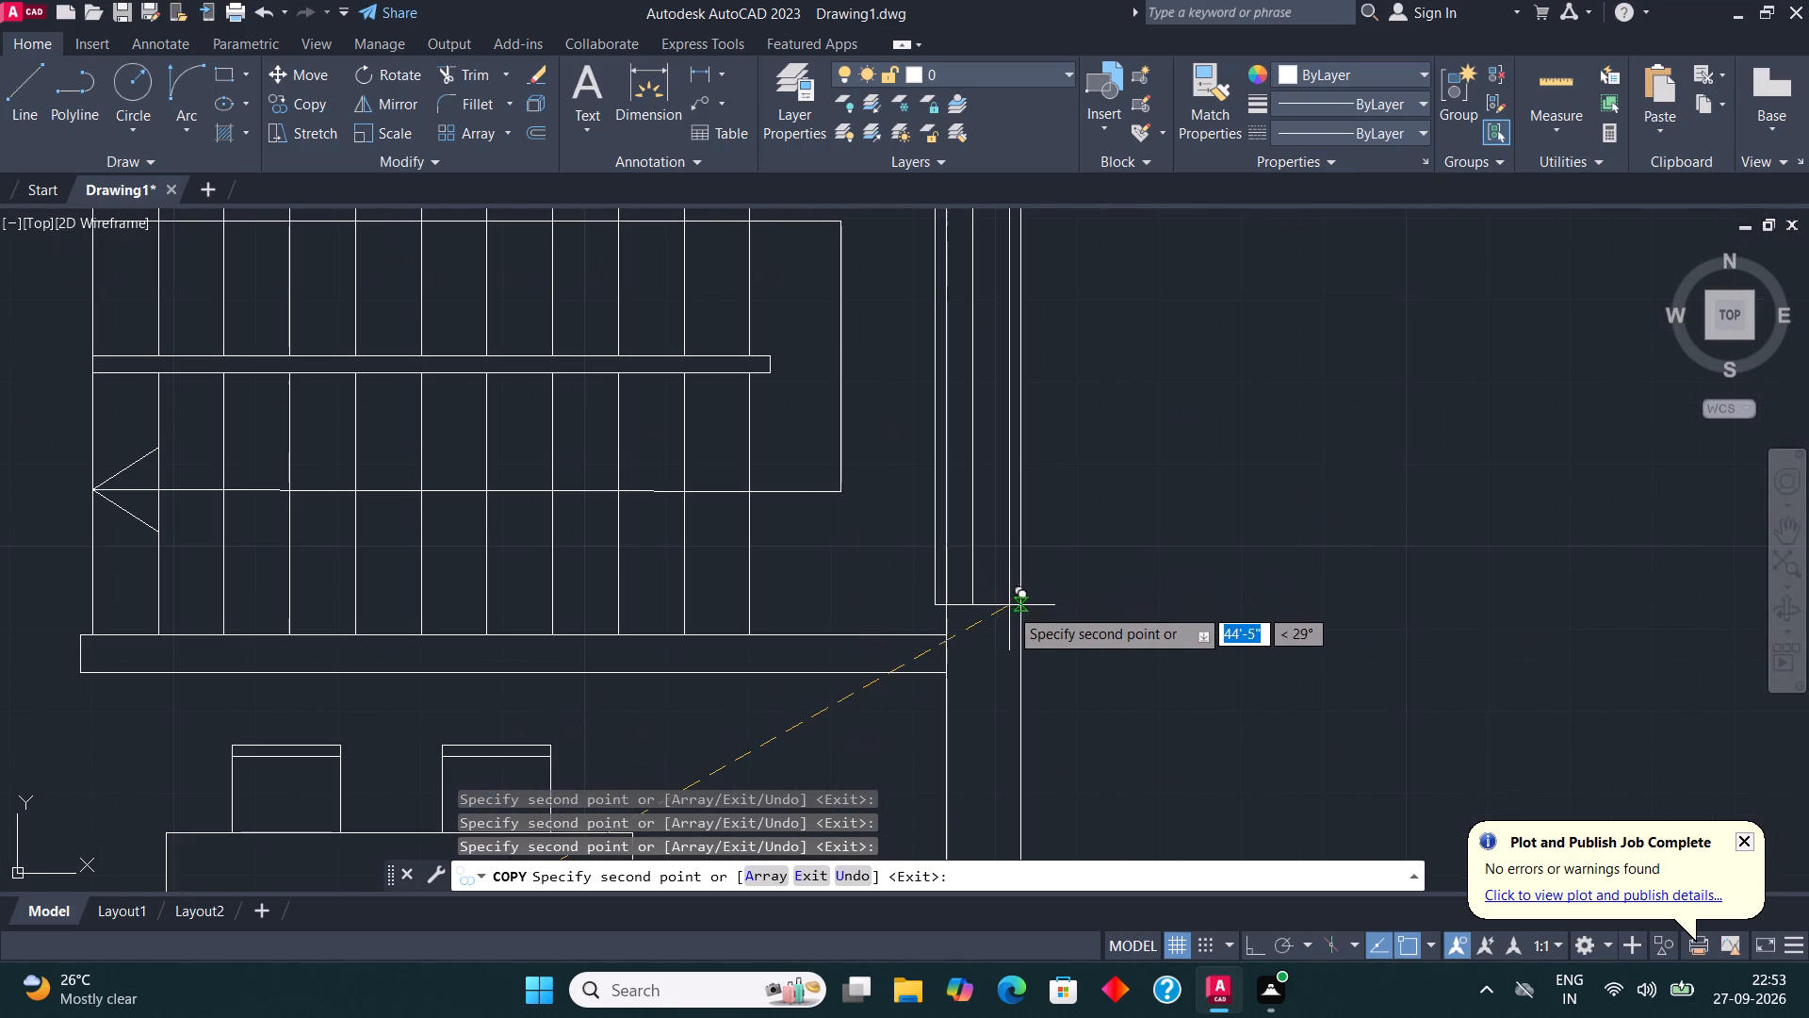
{"action": "left_click", "coordinate": [1015, 609]}
{"action": "scroll", "coordinate": [880, 562], "scroll_direction": "down", "scroll_amount": 4}
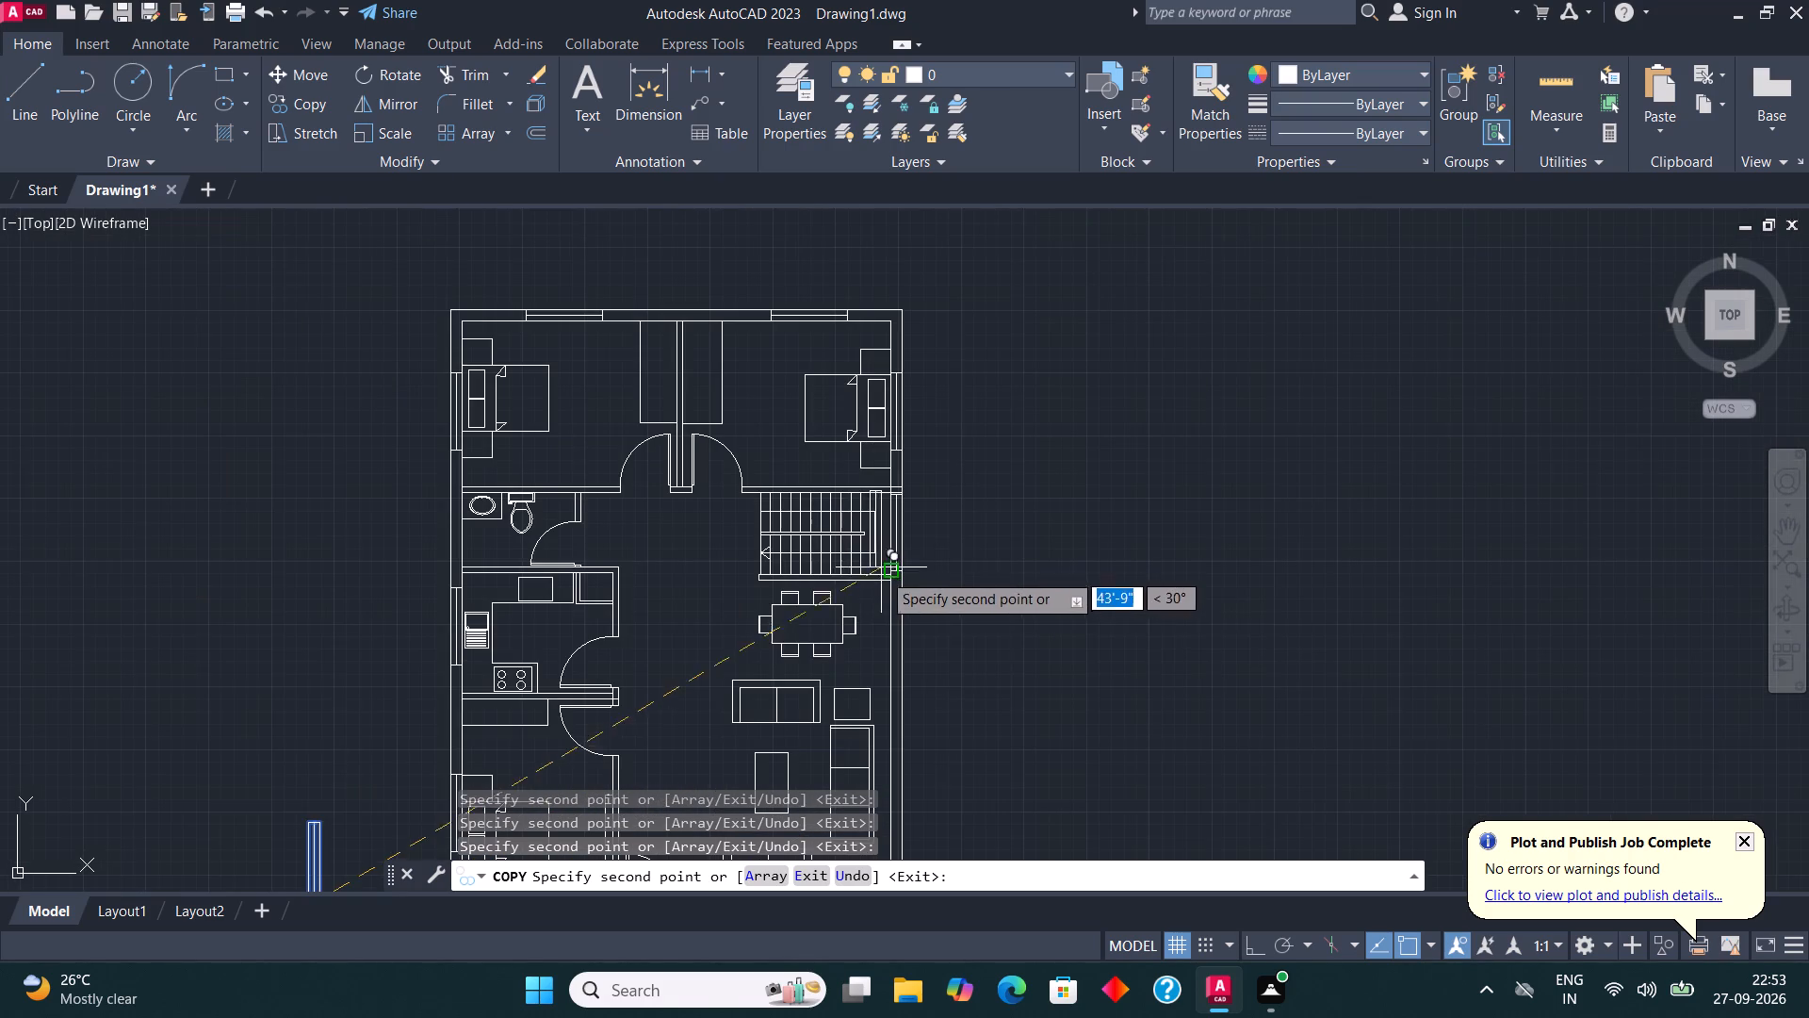
{"action": "scroll", "coordinate": [955, 583], "scroll_direction": "down", "scroll_amount": 2}
{"action": "scroll", "coordinate": [936, 664], "scroll_direction": "up", "scroll_amount": 2}
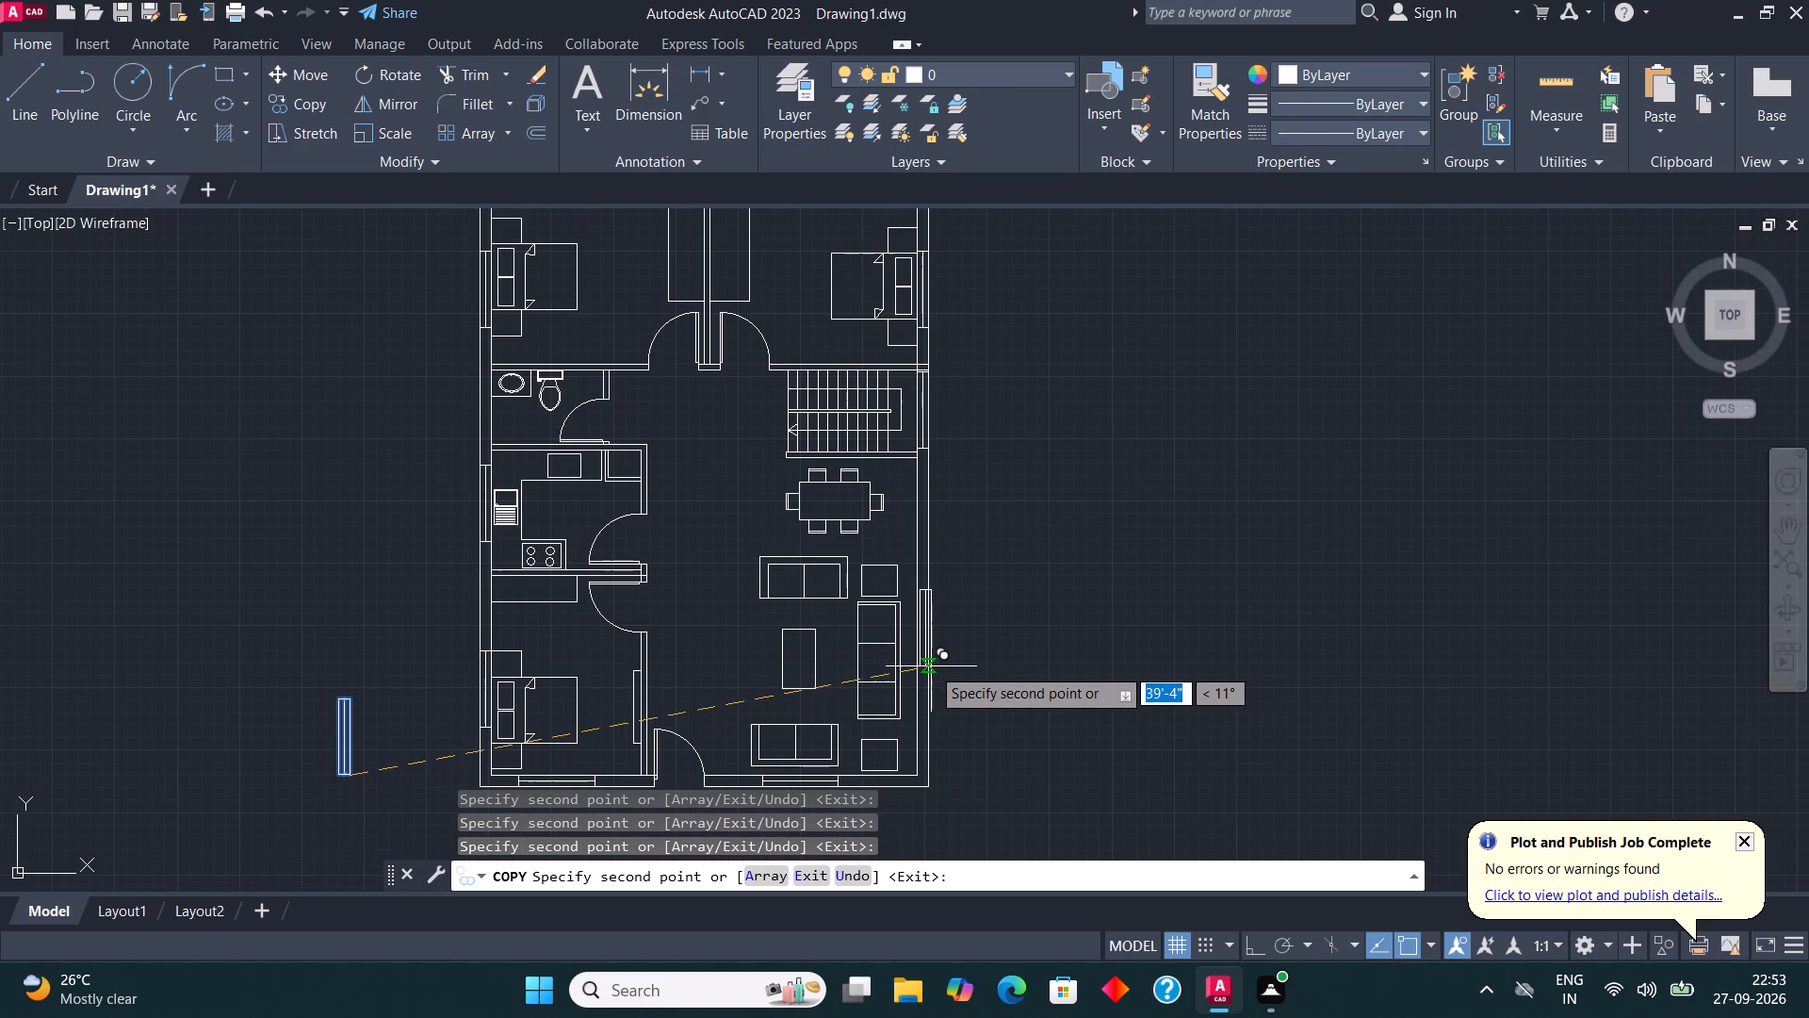
{"action": "left_click", "coordinate": [927, 679]}
{"action": "key", "text": "Escape"}
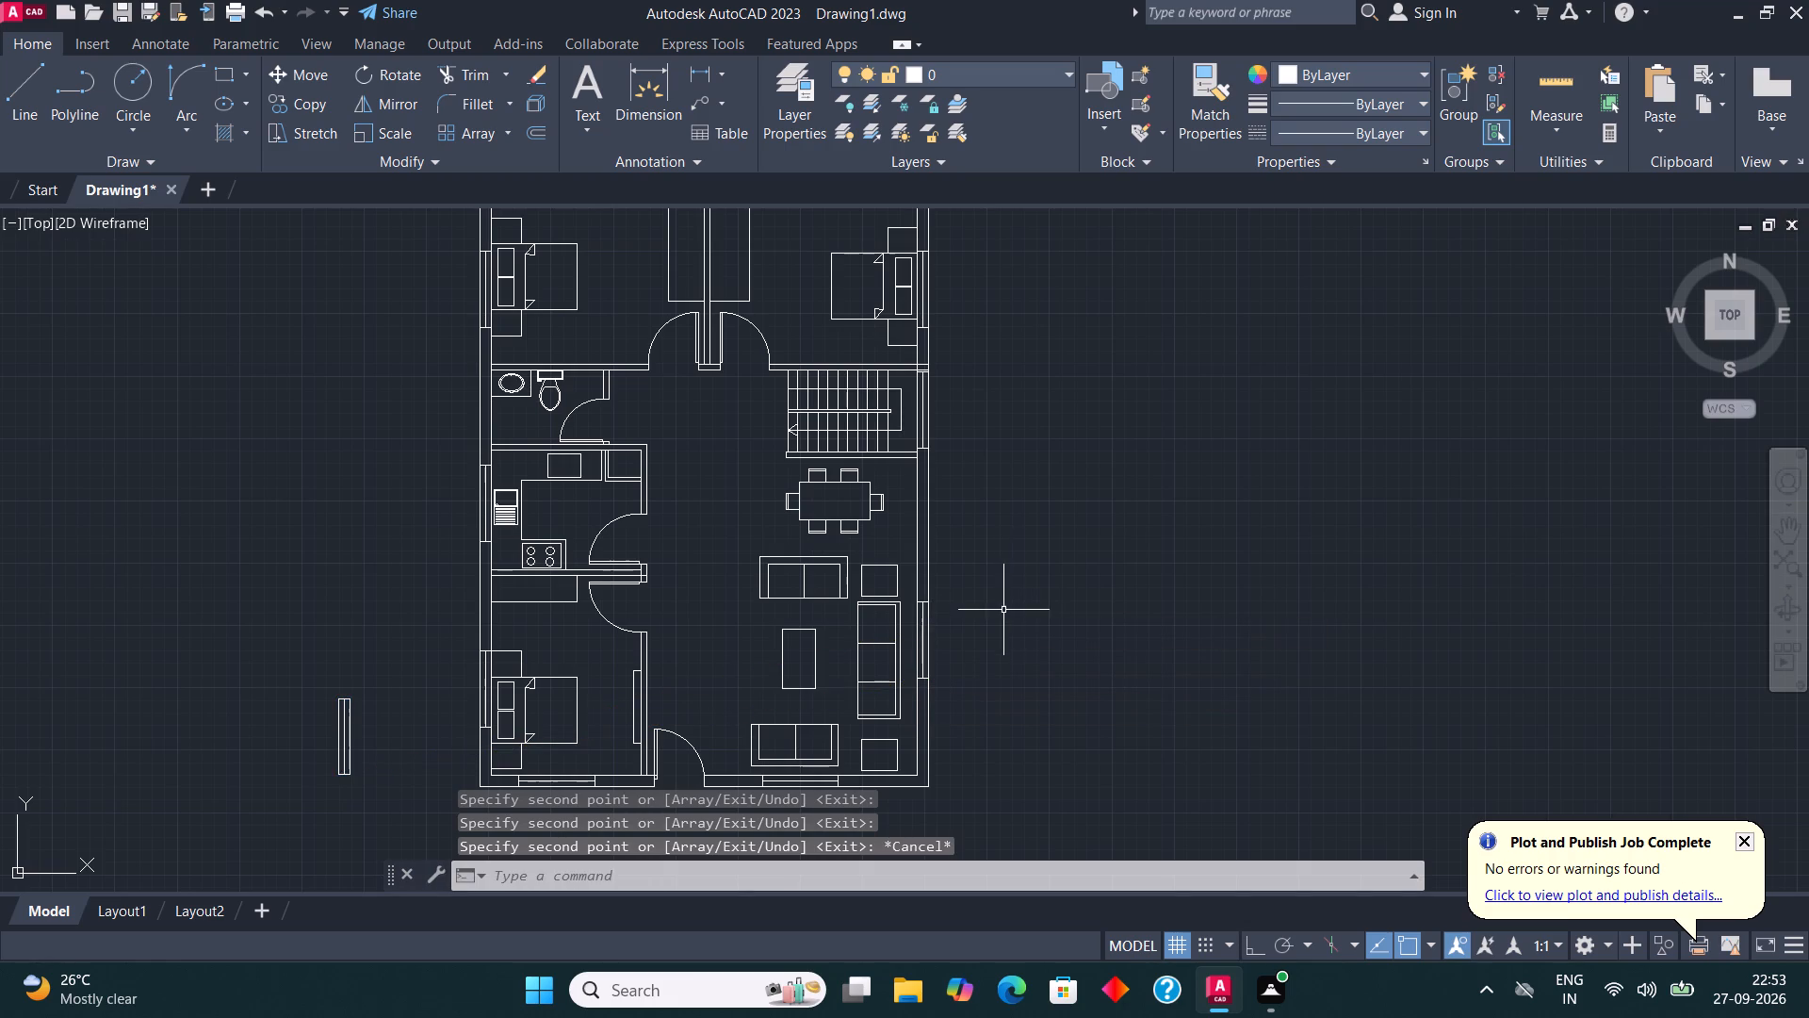
Shorten the staircase window by stretching its north end straight down about 1'-4", with Ortho on.
{"action": "scroll", "coordinate": [969, 404], "scroll_direction": "up", "scroll_amount": 3}
{"action": "scroll", "coordinate": [774, 224], "scroll_direction": "up", "scroll_amount": 1}
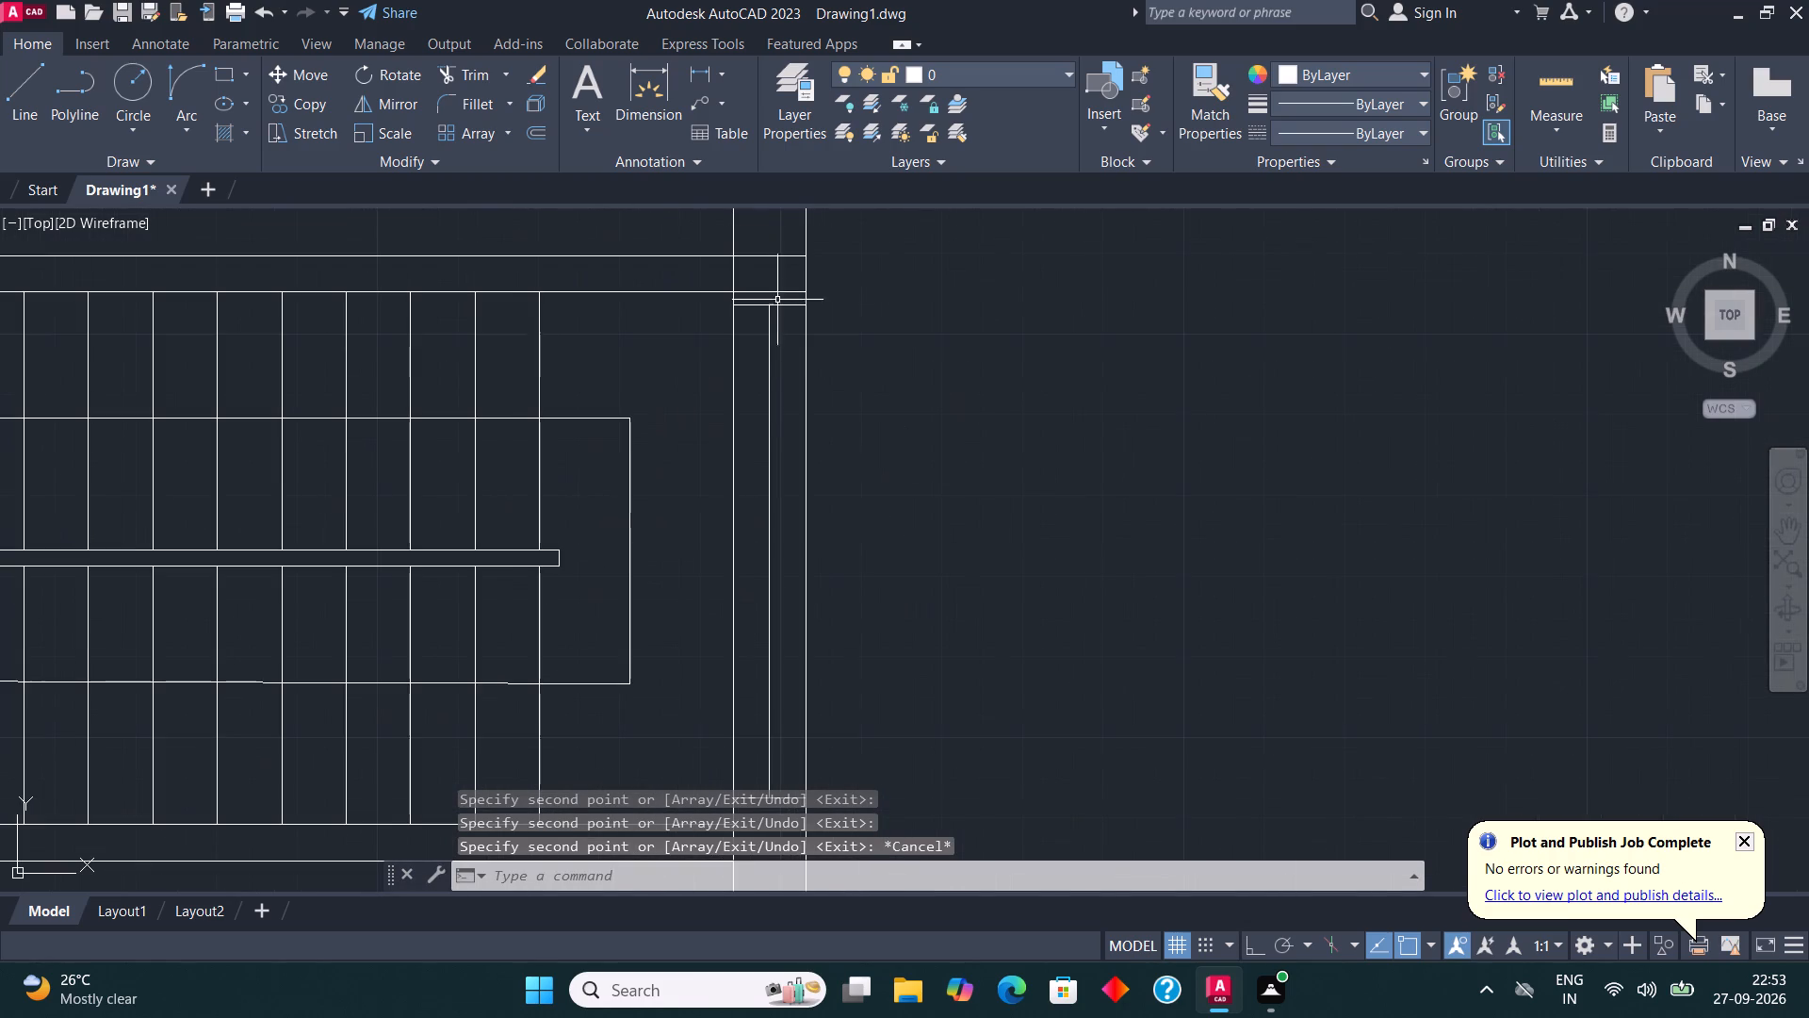
{"action": "scroll", "coordinate": [751, 645], "scroll_direction": "down", "scroll_amount": 1}
{"action": "left_click", "coordinate": [731, 747]}
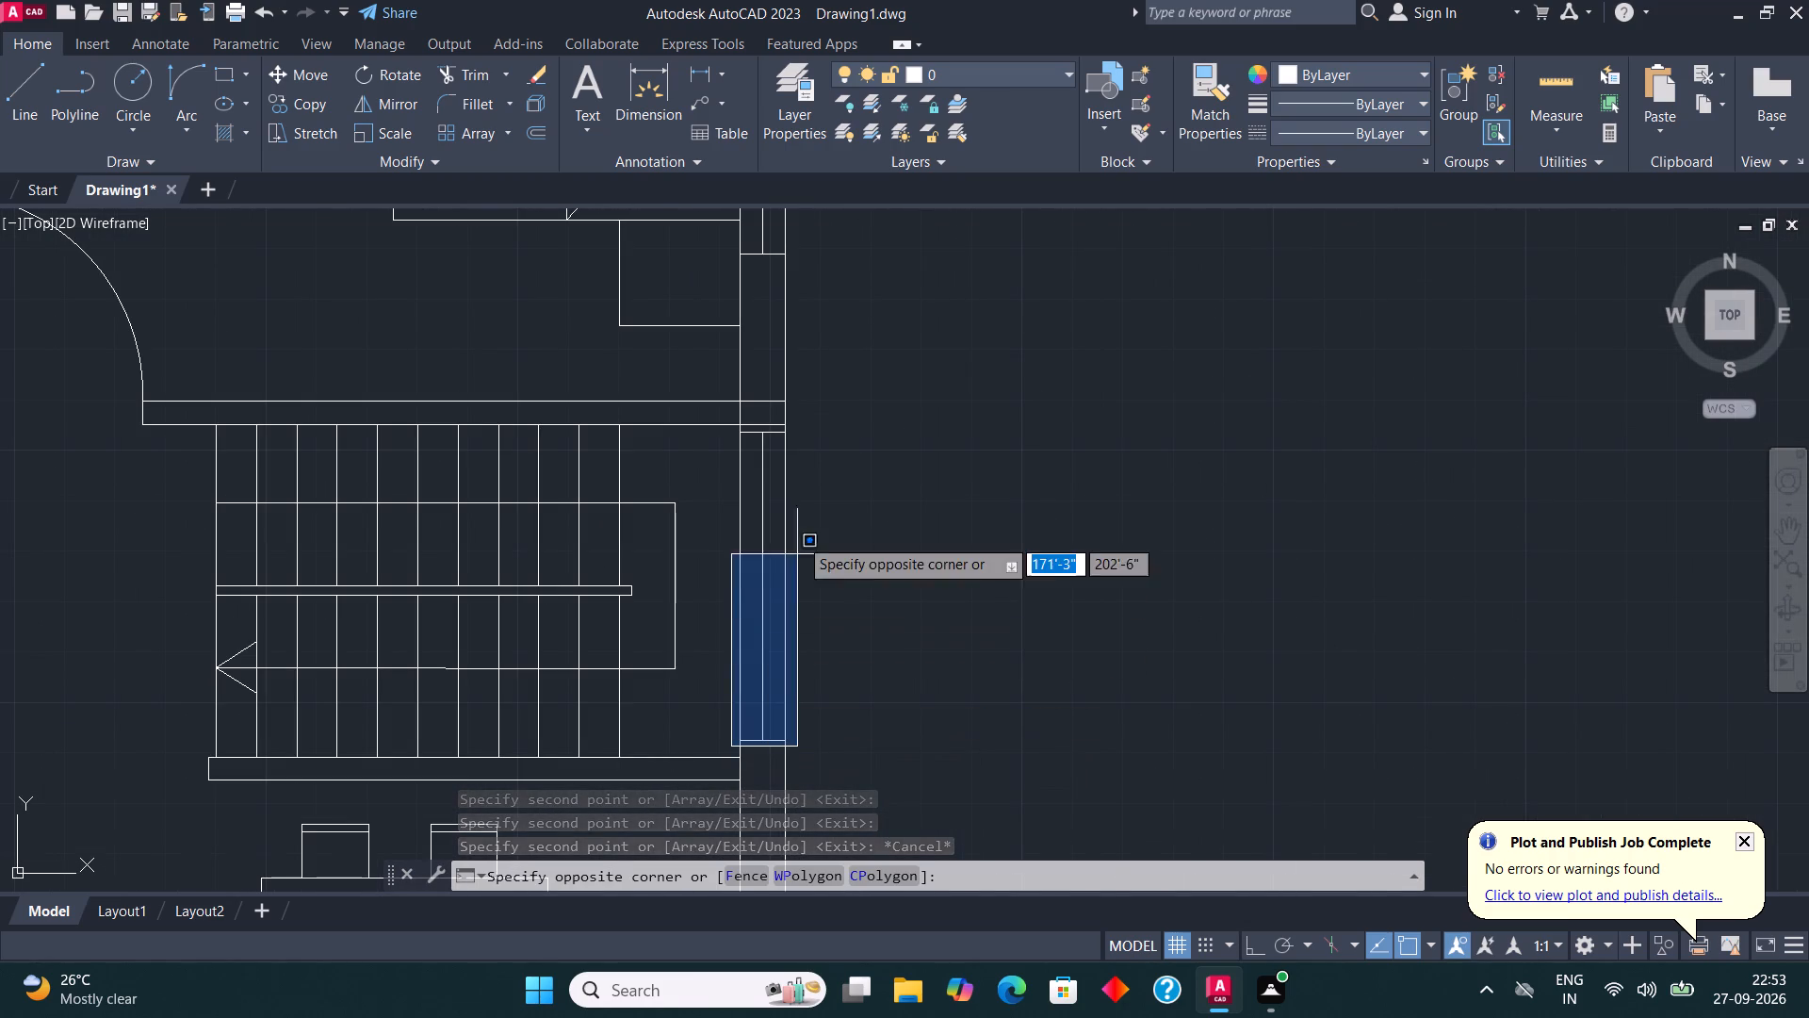
{"action": "left_click", "coordinate": [816, 430]}
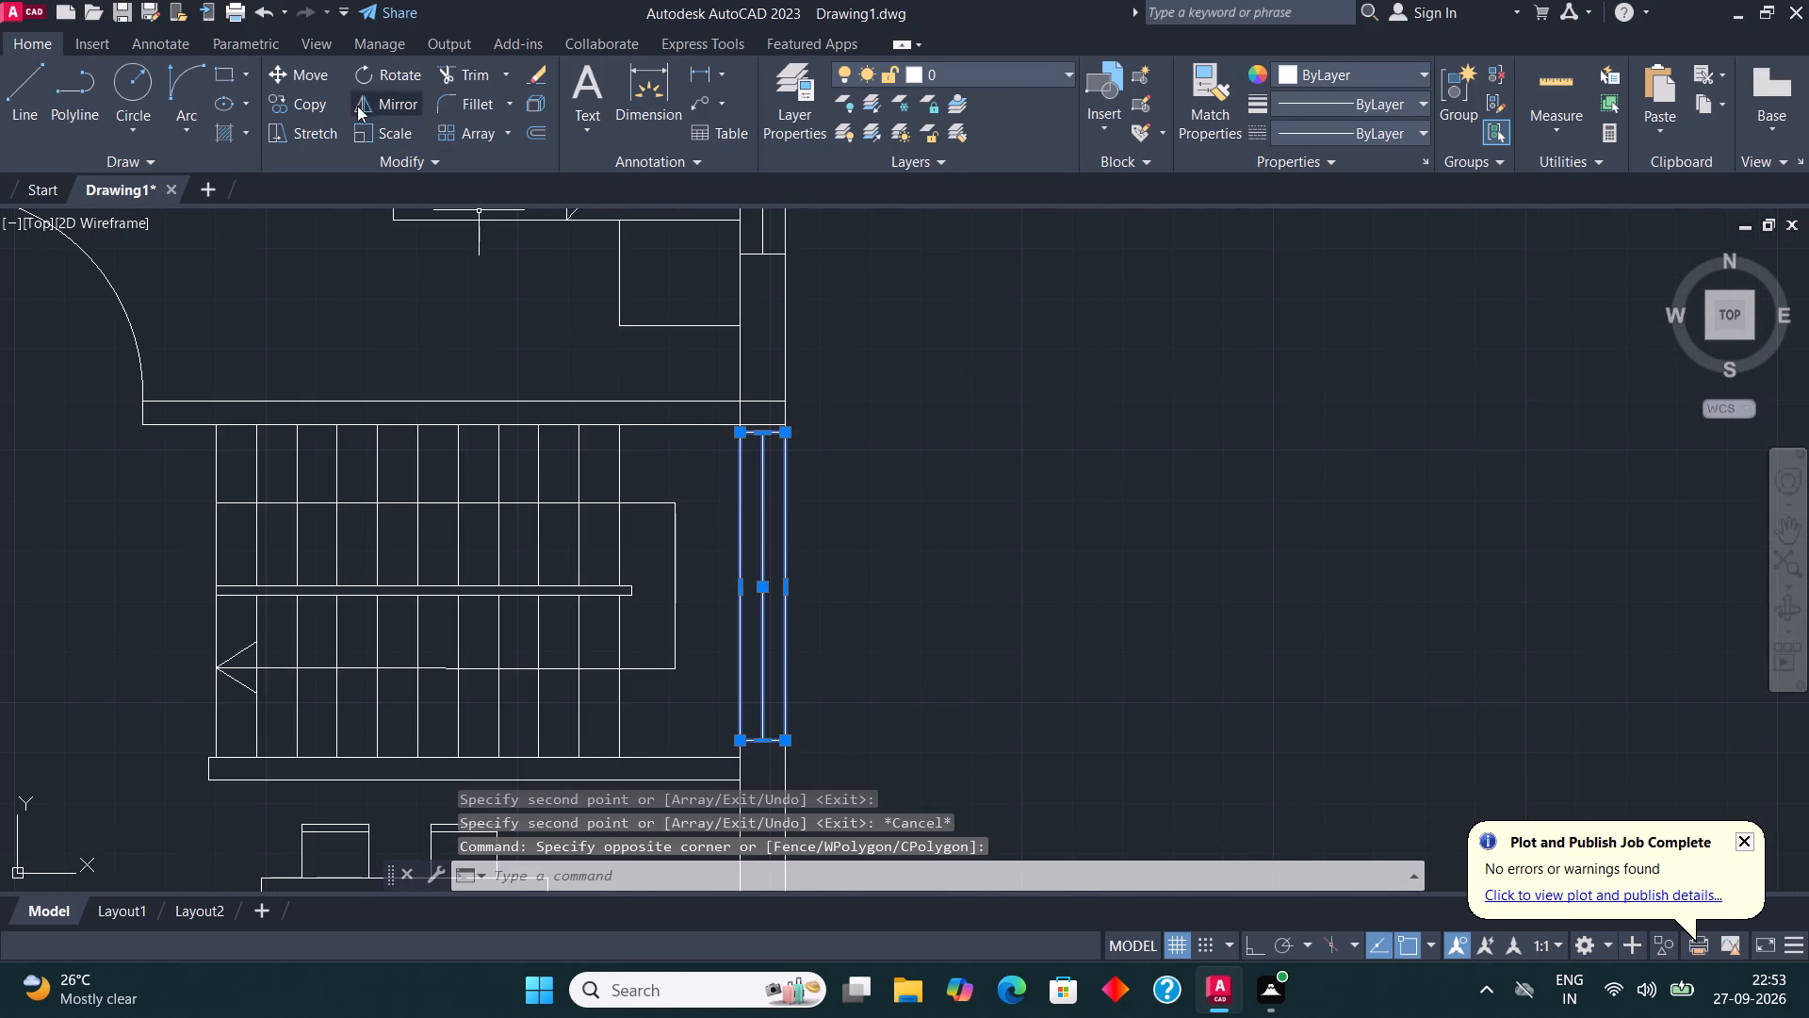
{"action": "scroll", "coordinate": [768, 468], "scroll_direction": "up", "scroll_amount": 1}
{"action": "left_click", "coordinate": [754, 409]}
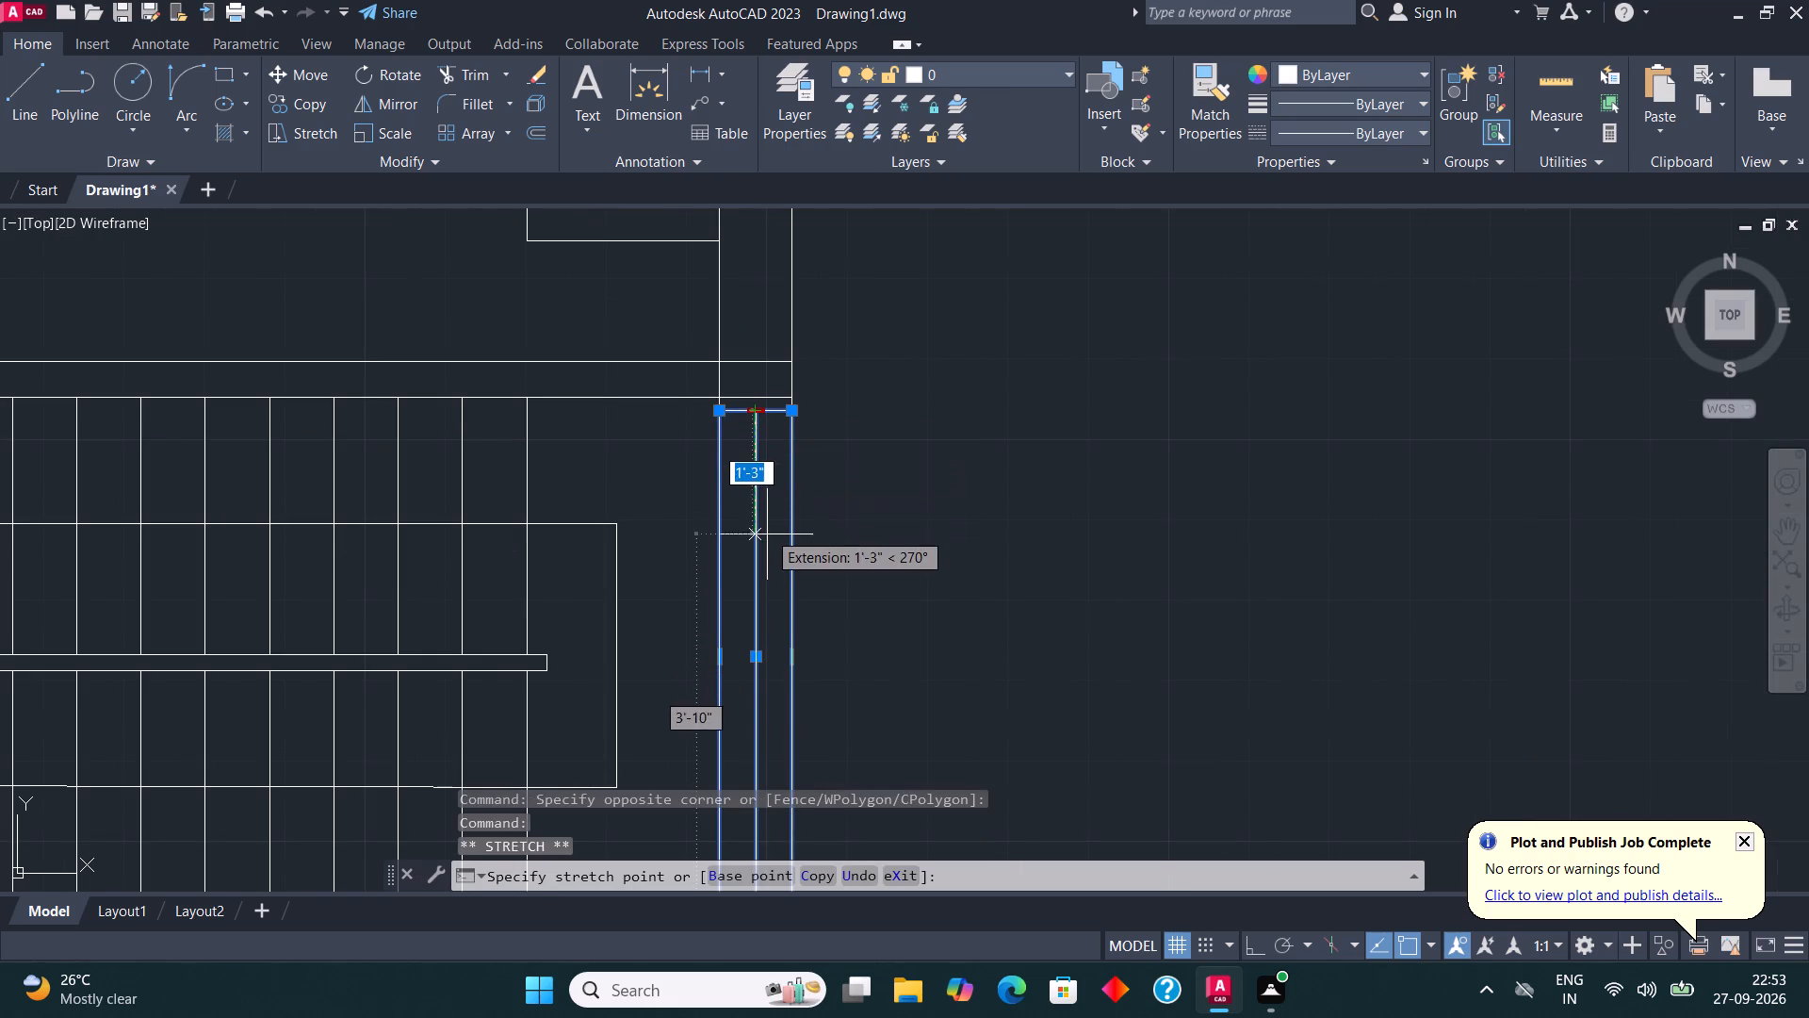
{"action": "key", "text": "F8"}
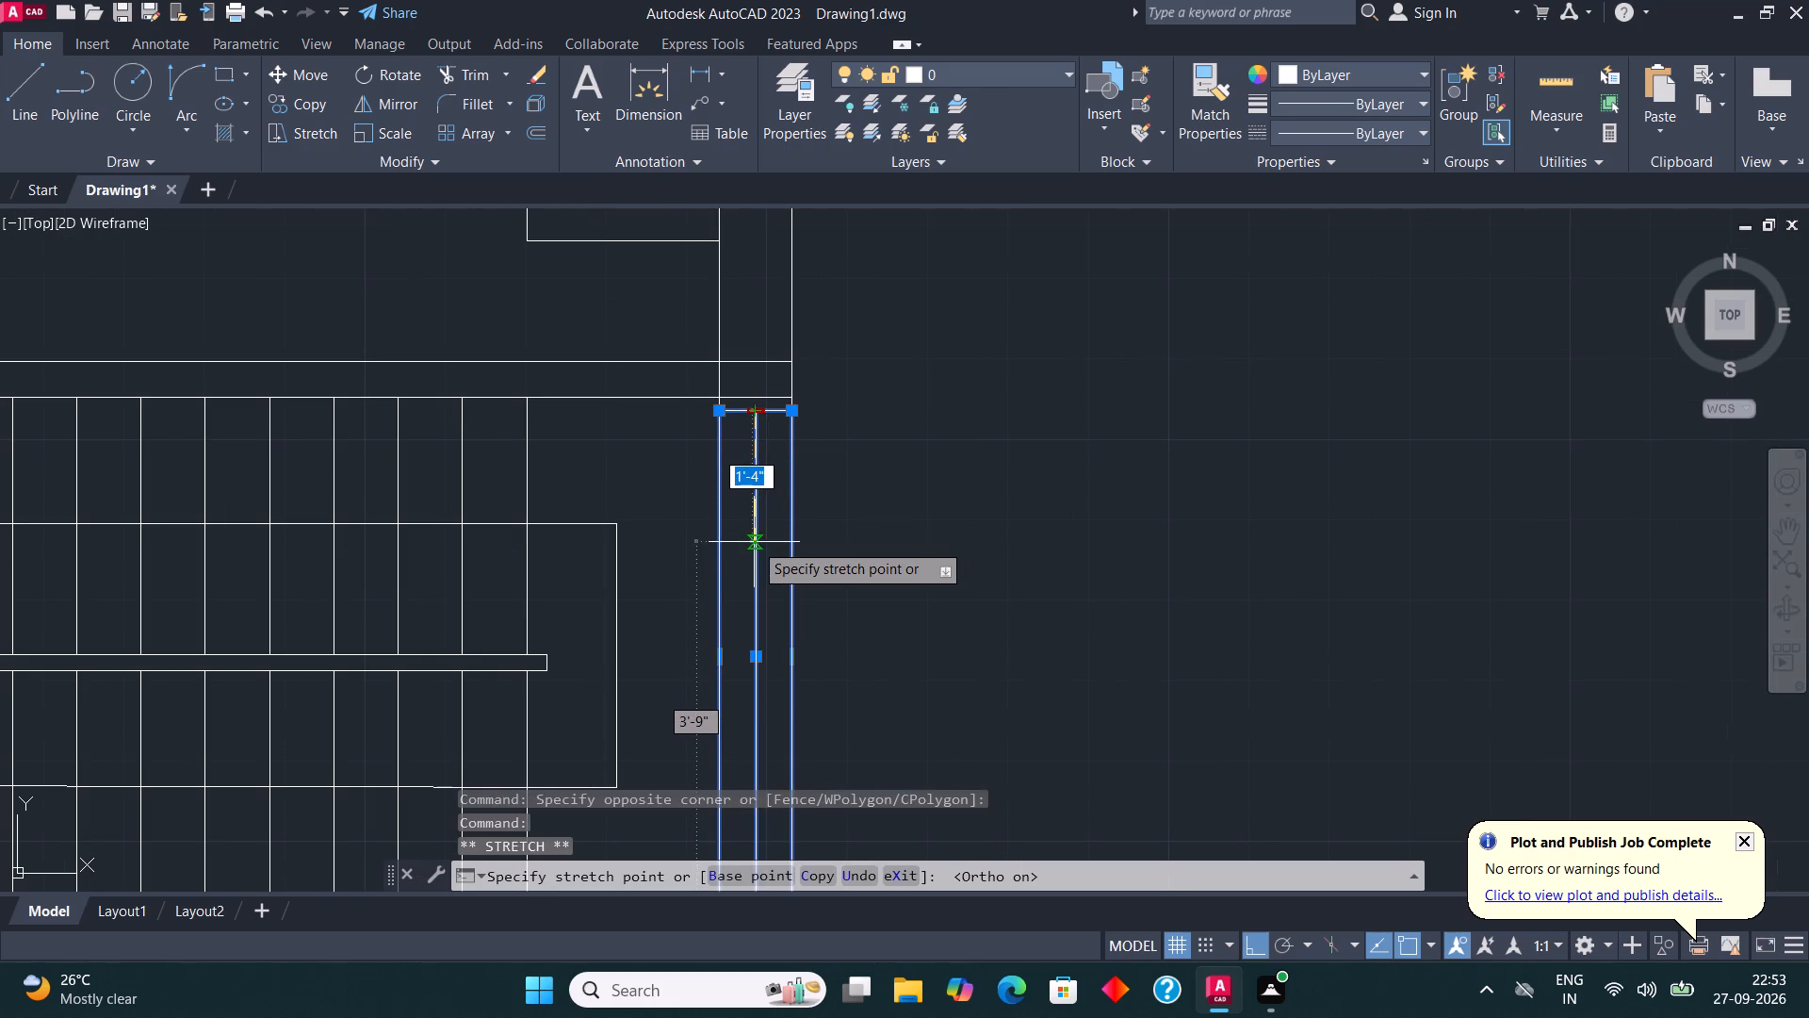
{"action": "left_click", "coordinate": [754, 542]}
{"action": "key", "text": "Escape"}
{"action": "scroll", "coordinate": [882, 449], "scroll_direction": "down", "scroll_amount": 2}
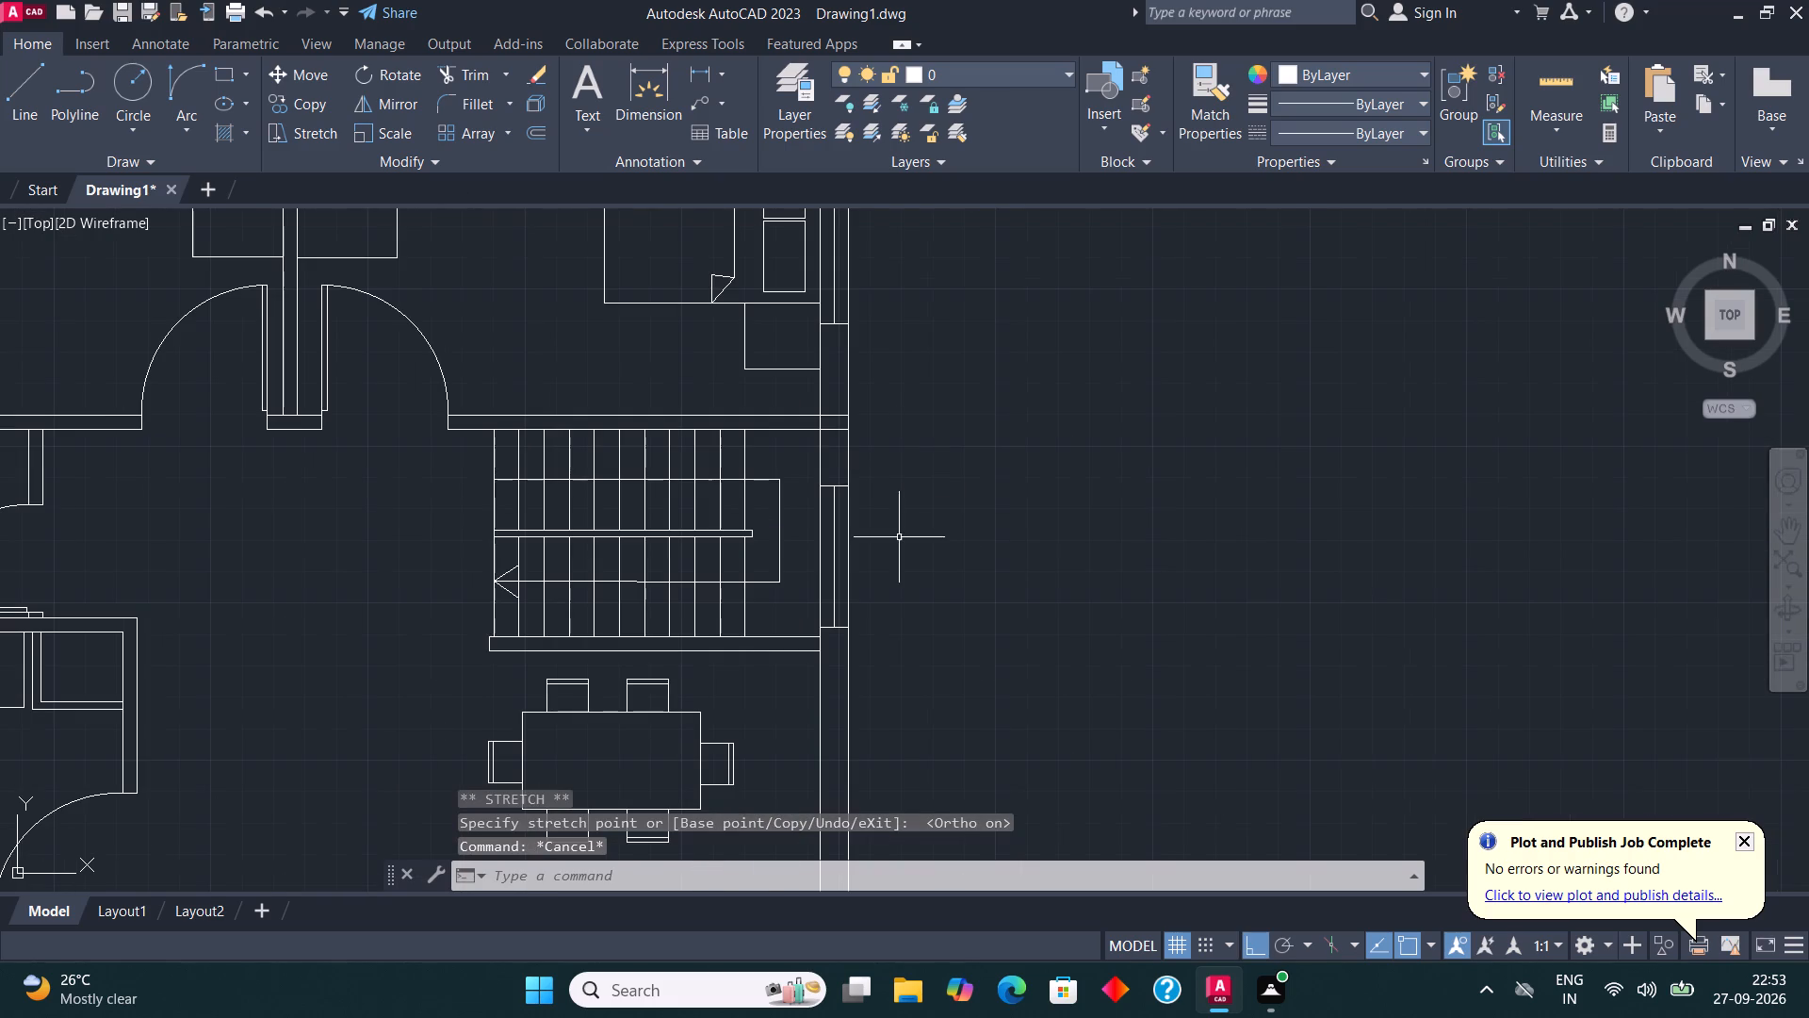
Shorten the staircase window further by stretching its south end straight up to the window's midpoint.
{"action": "left_click", "coordinate": [837, 637]}
{"action": "left_click", "coordinate": [832, 606]}
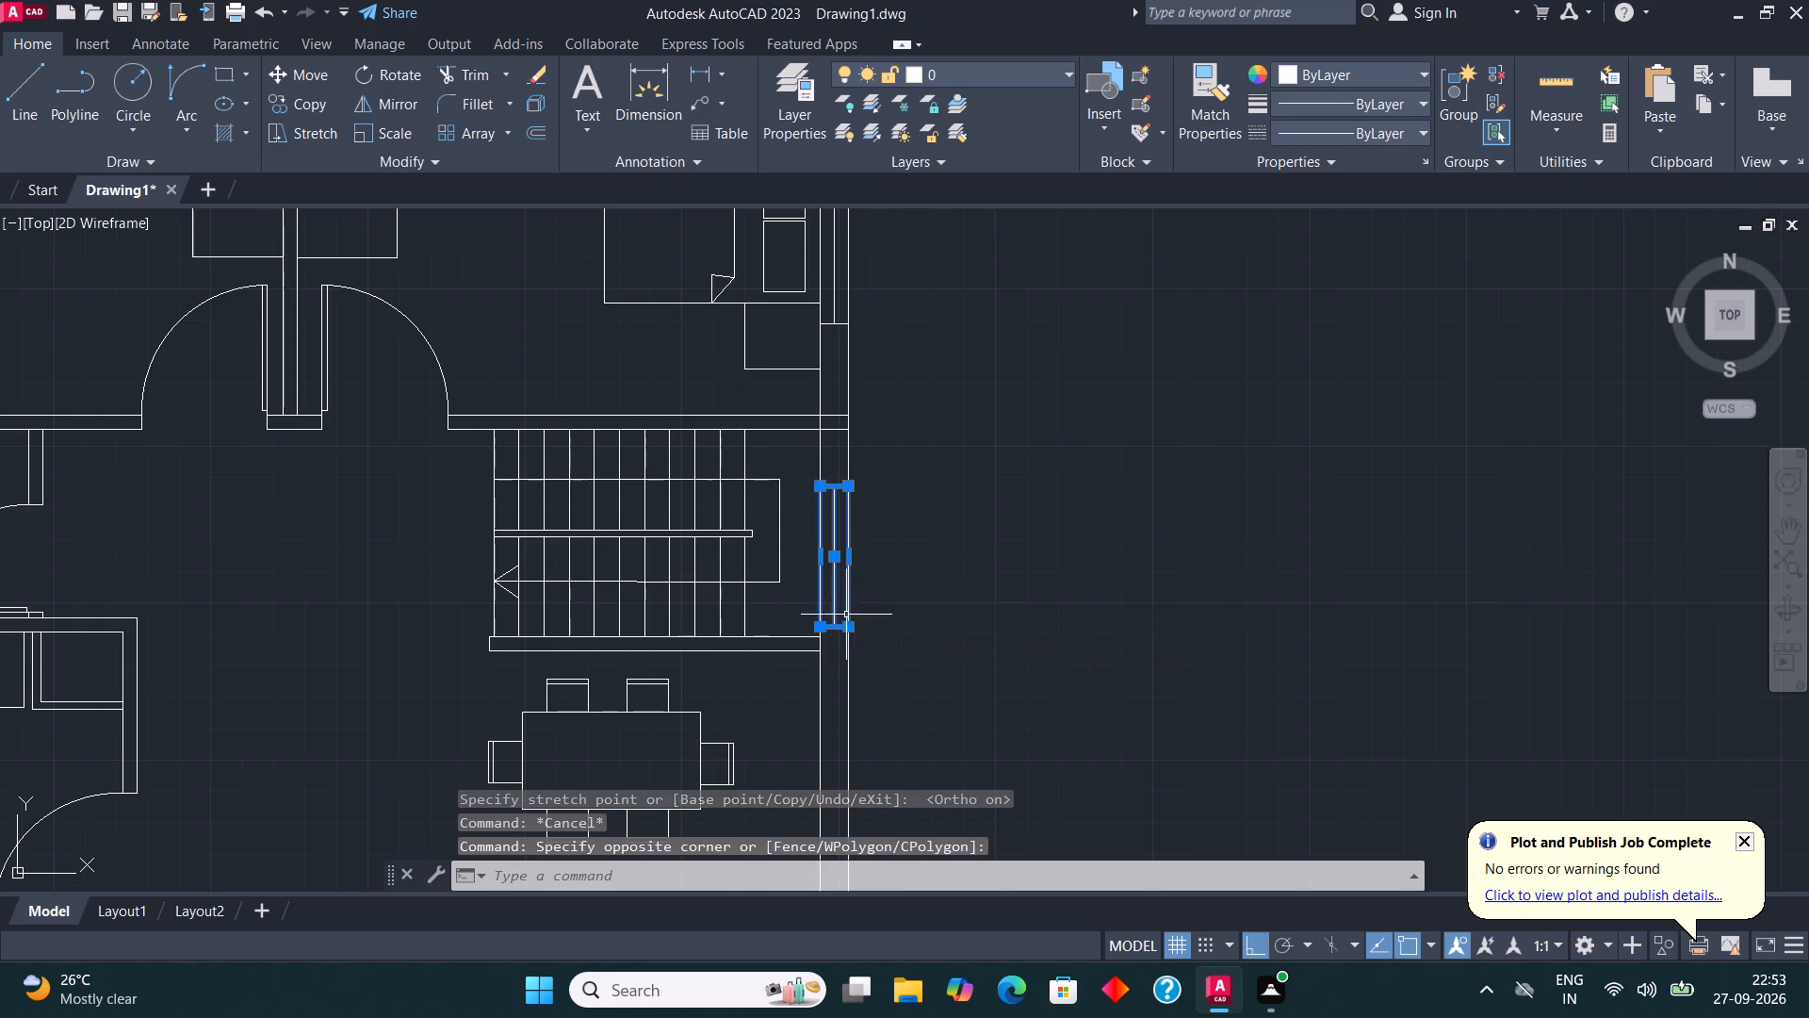
{"action": "scroll", "coordinate": [848, 616], "scroll_direction": "up", "scroll_amount": 3}
{"action": "left_click", "coordinate": [778, 665]}
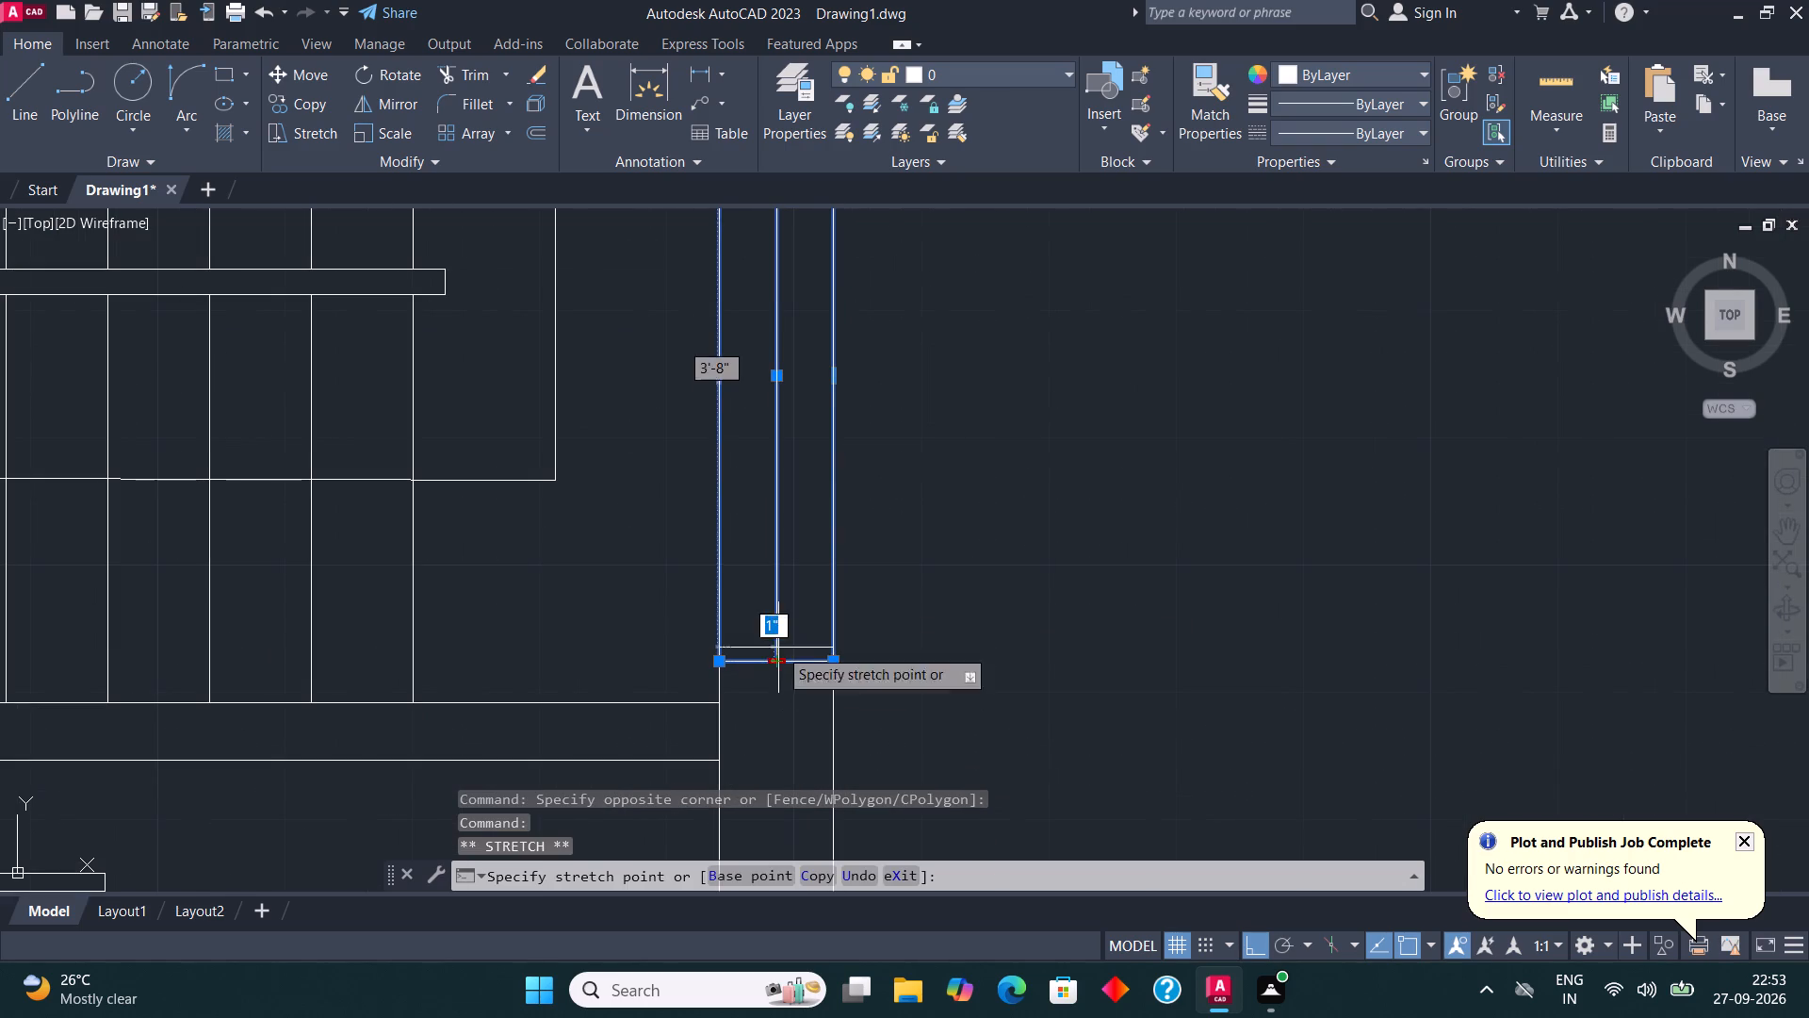
{"action": "left_click", "coordinate": [774, 379]}
{"action": "key", "text": "Escape"}
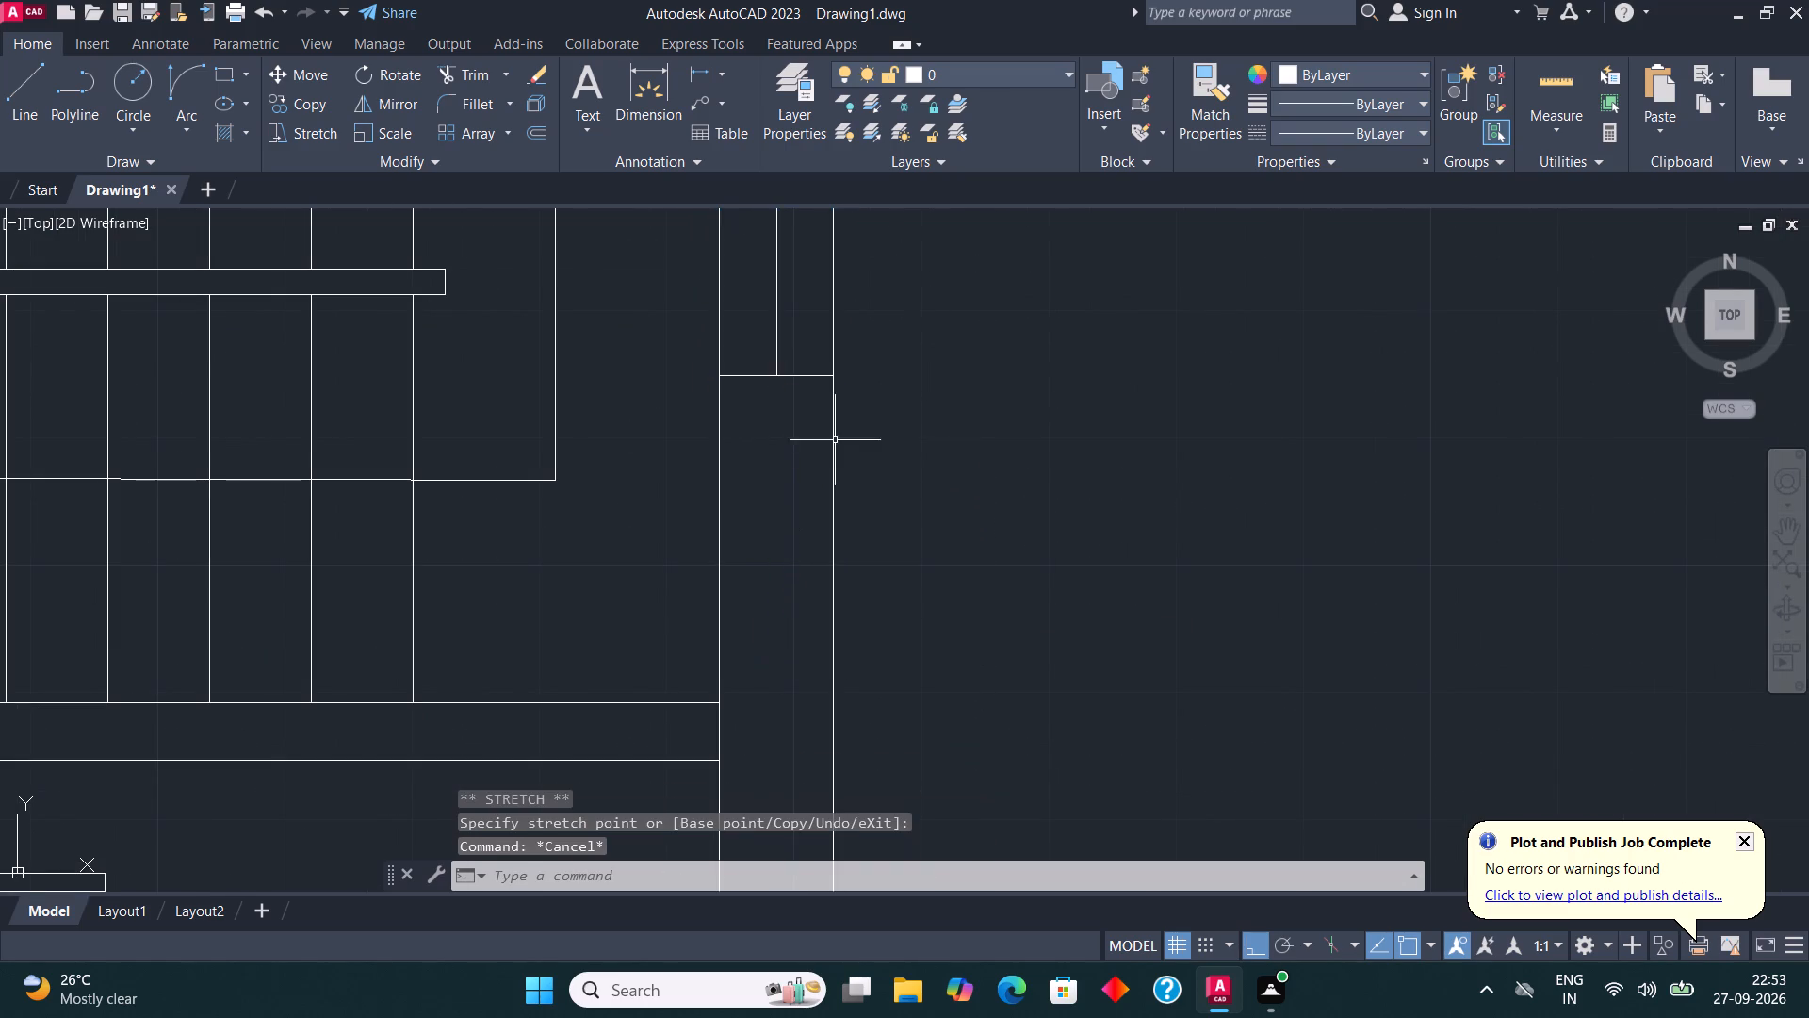
Delete the spare vertical window outside the plan, west of the lower bedroom.
{"action": "scroll", "coordinate": [895, 513], "scroll_direction": "down", "scroll_amount": 3}
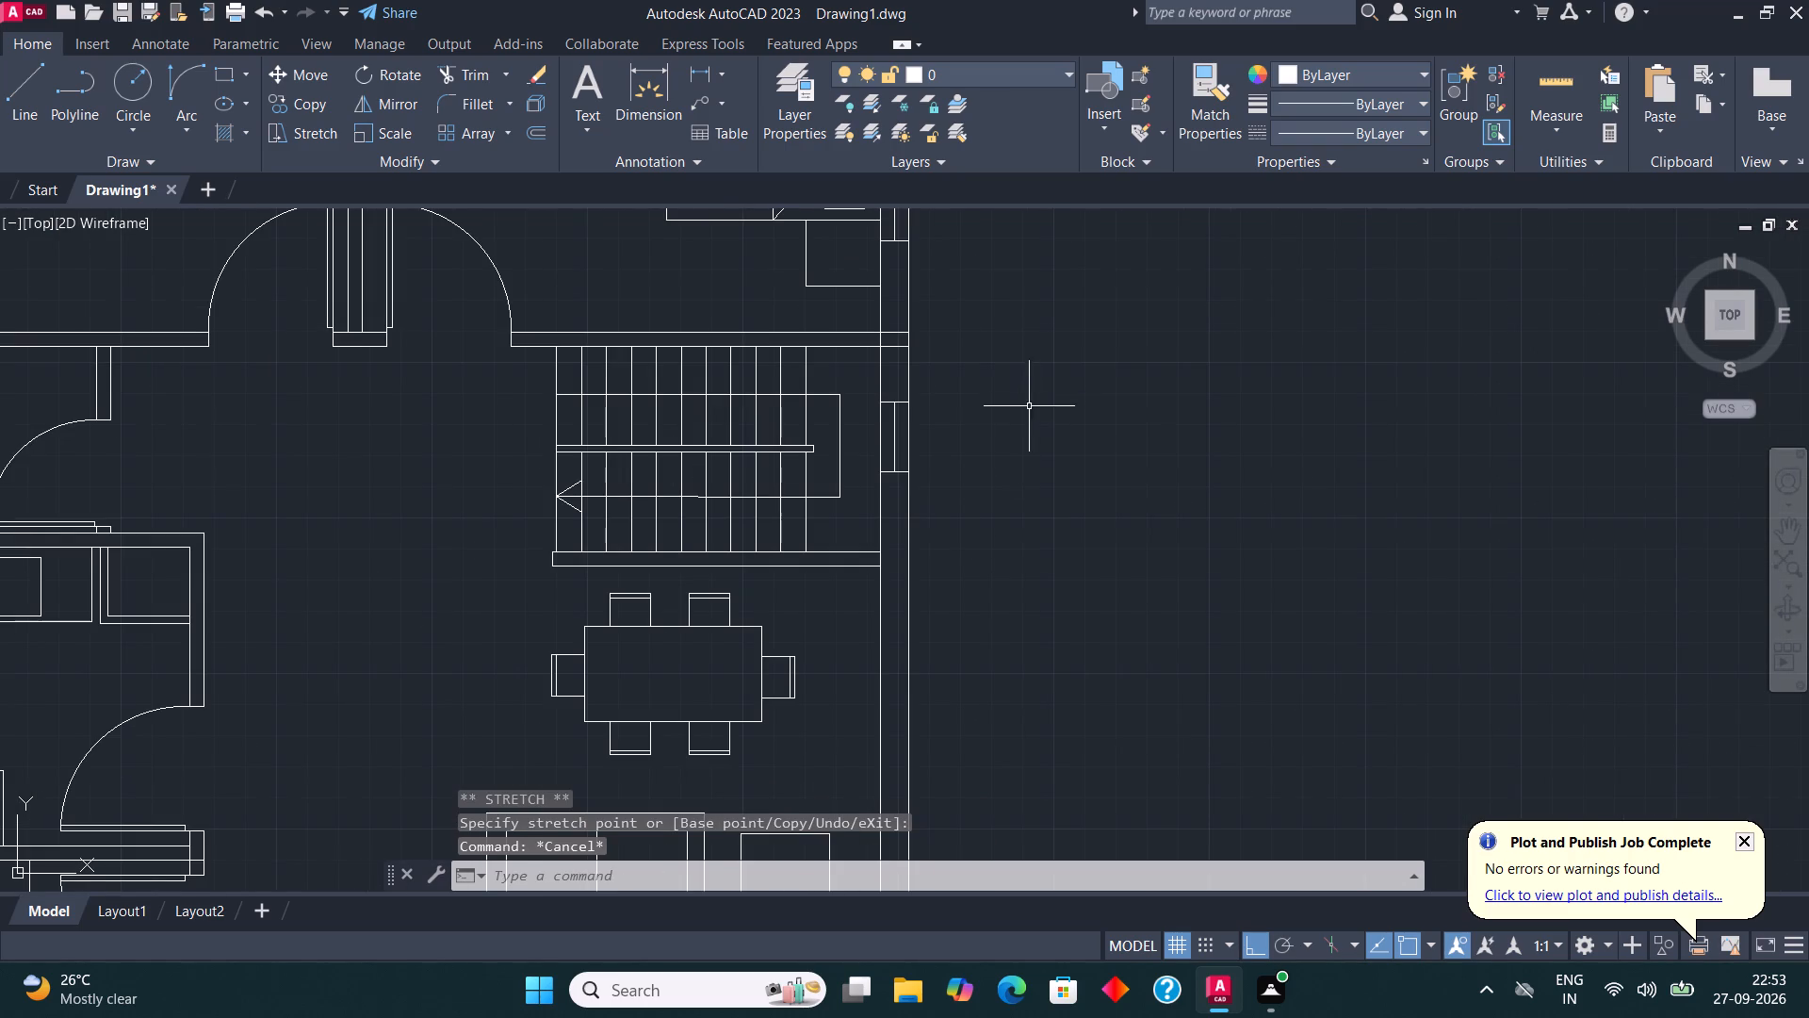
{"action": "scroll", "coordinate": [962, 322], "scroll_direction": "down", "scroll_amount": 3}
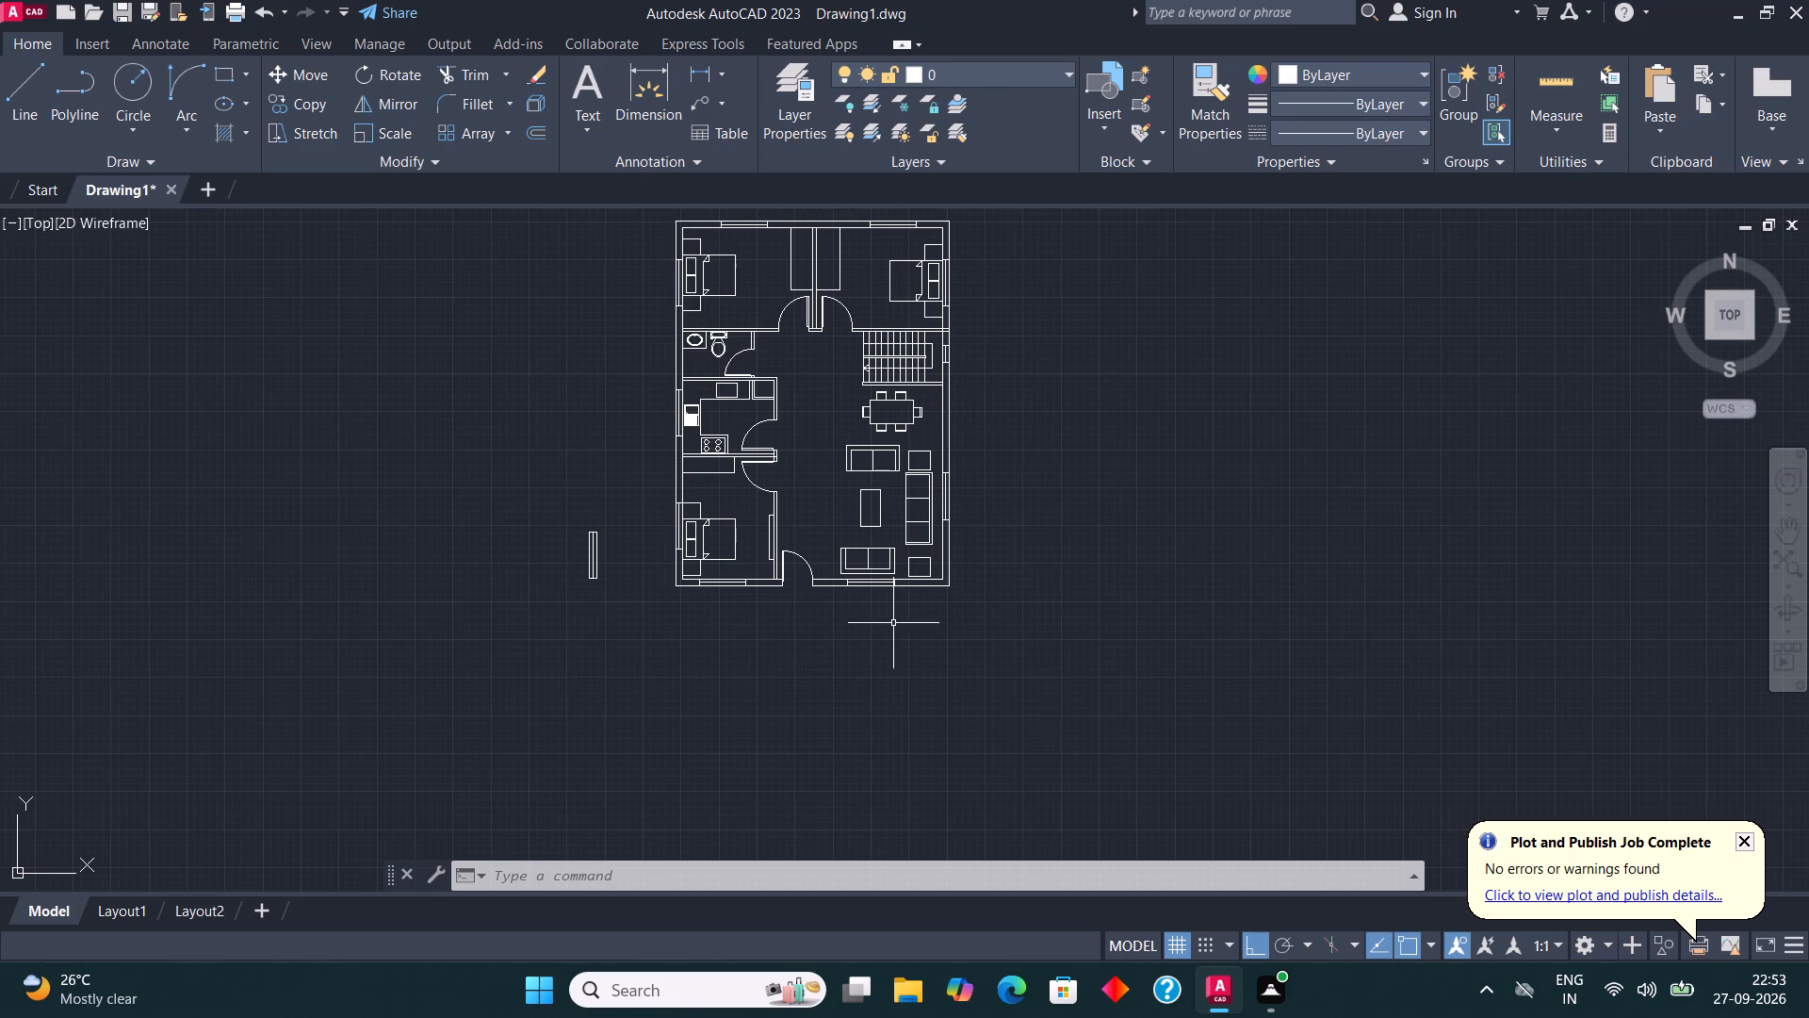
{"action": "scroll", "coordinate": [632, 539], "scroll_direction": "up", "scroll_amount": 1}
{"action": "left_click", "coordinate": [594, 649]}
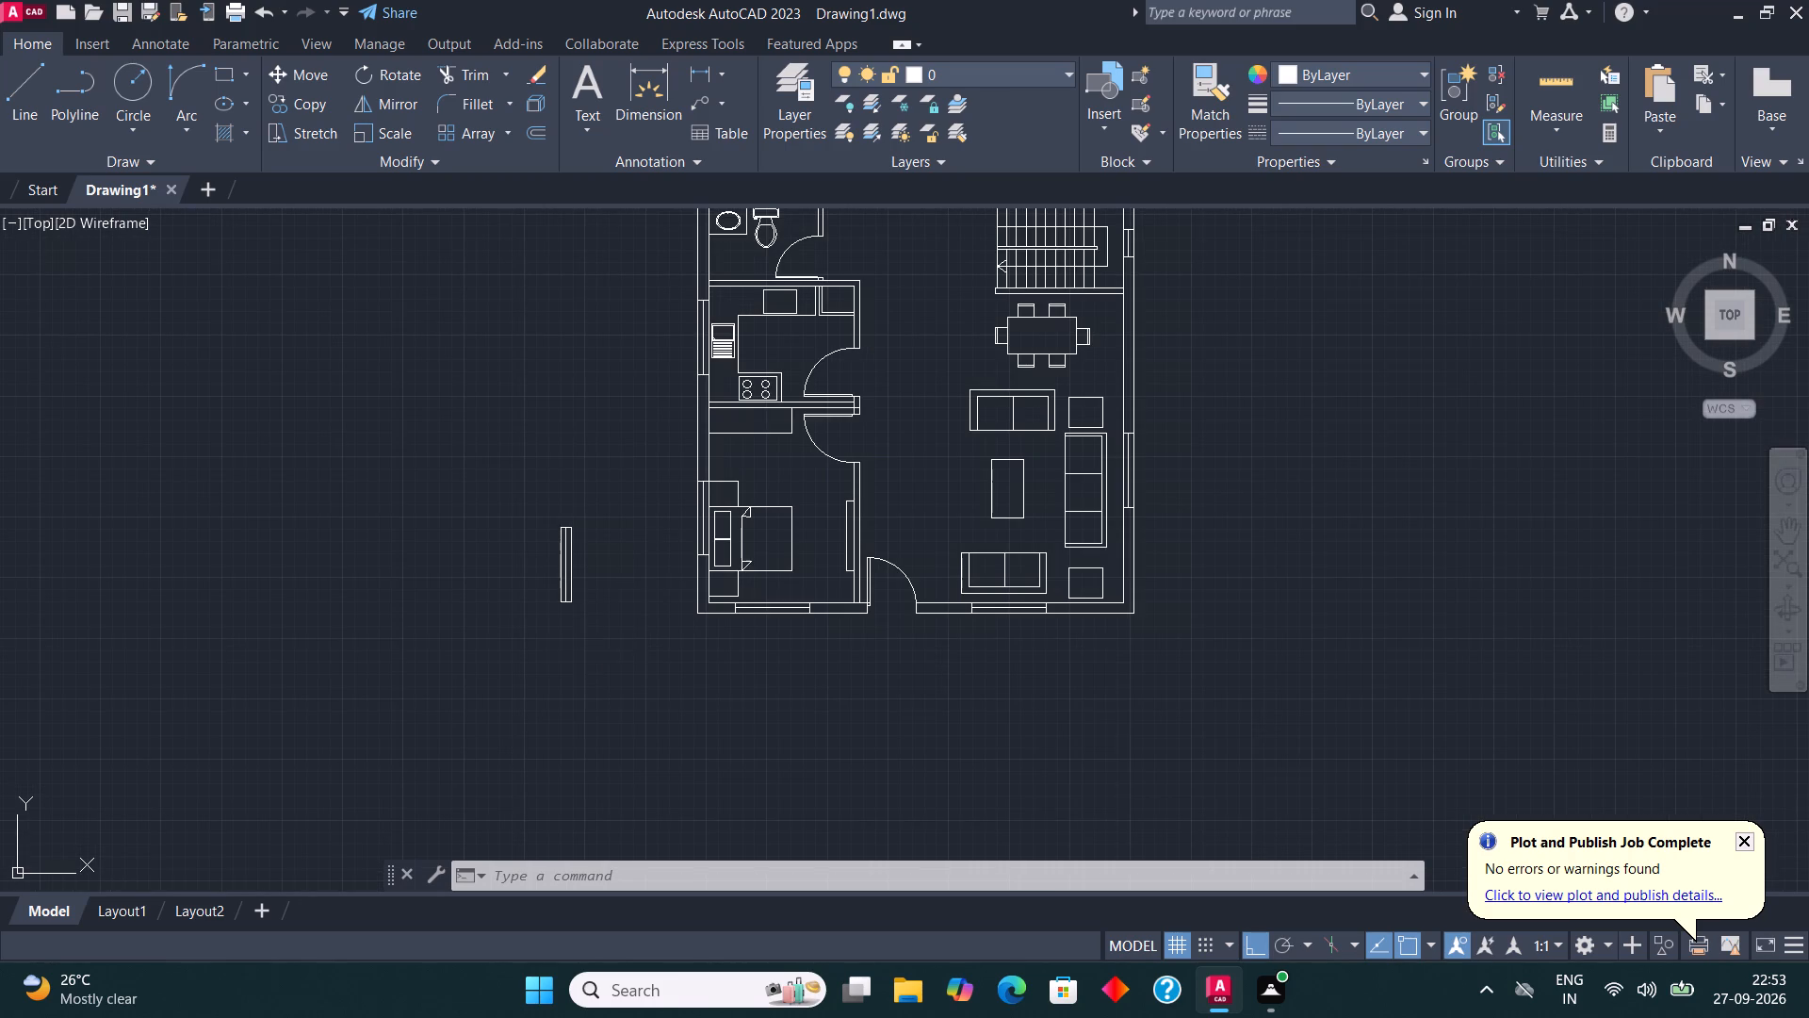
{"action": "left_click", "coordinate": [530, 505]}
{"action": "key", "text": "Delete"}
Draw a rectangle about 9" square filling the northwest corner of the outer walls, from the outer to the inner wall corner.
{"action": "scroll", "coordinate": [1248, 848], "scroll_direction": "down", "scroll_amount": 2}
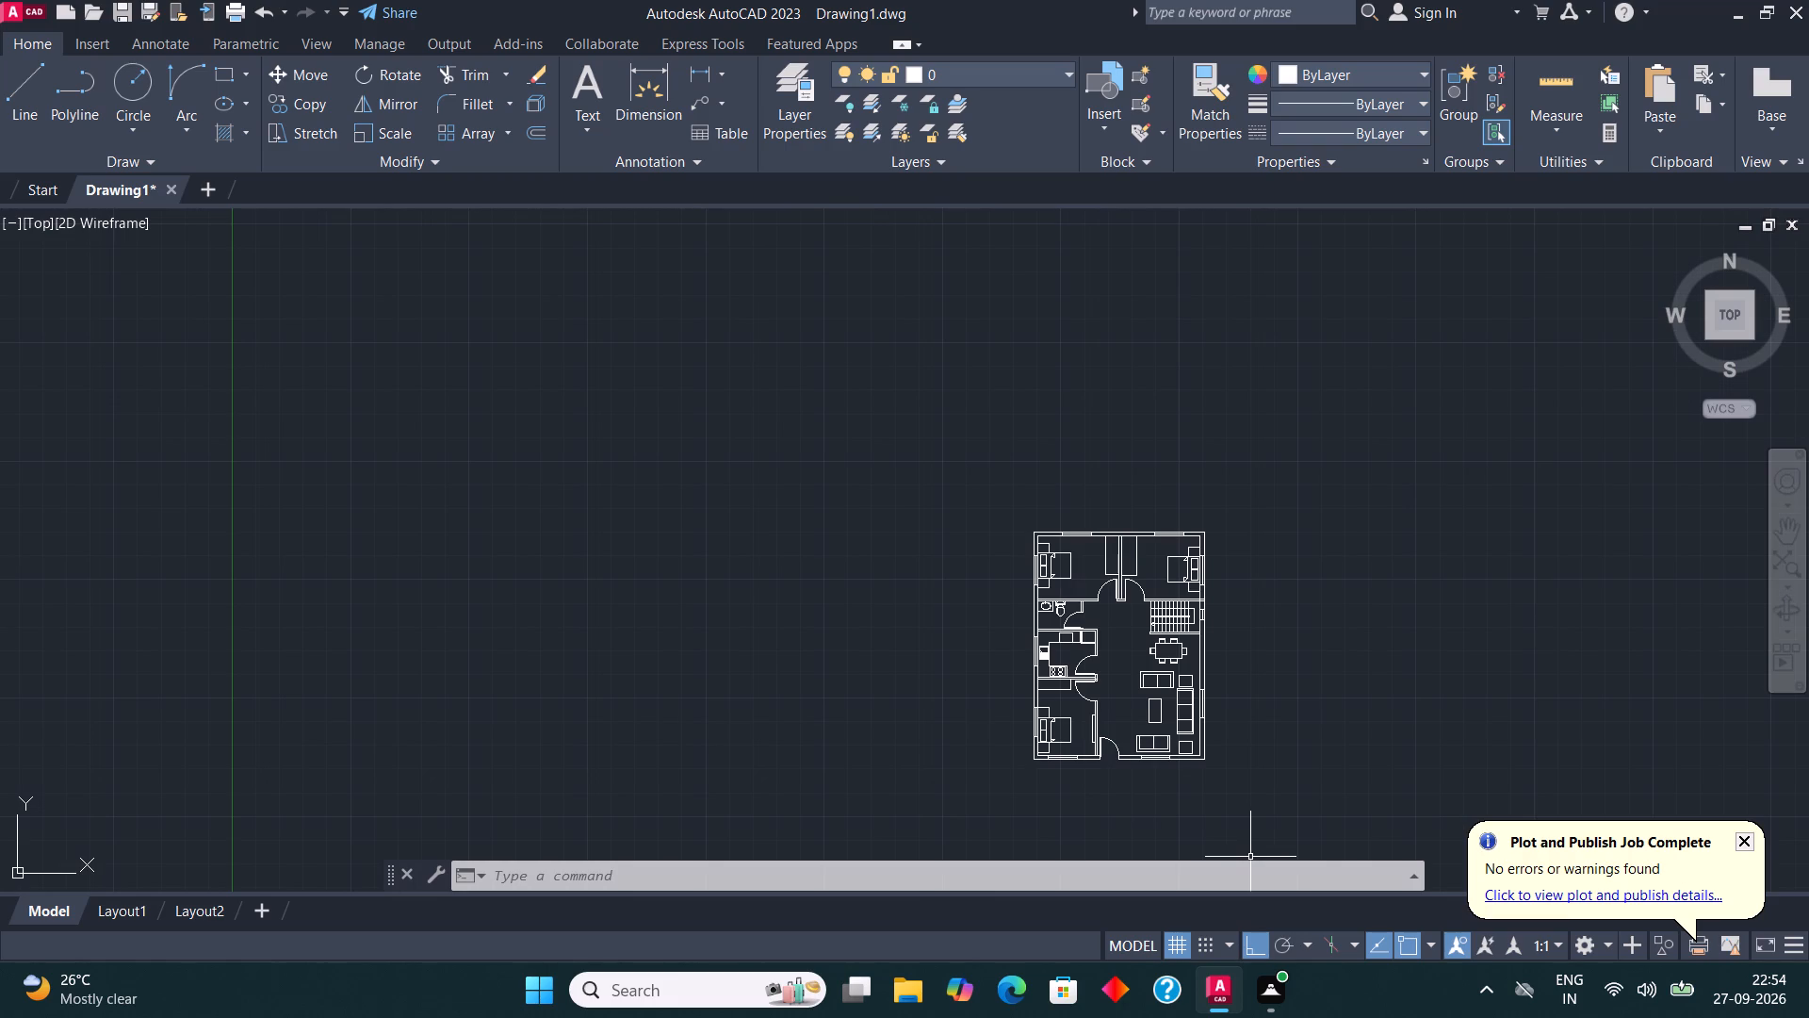
{"action": "scroll", "coordinate": [1231, 651], "scroll_direction": "up", "scroll_amount": 3}
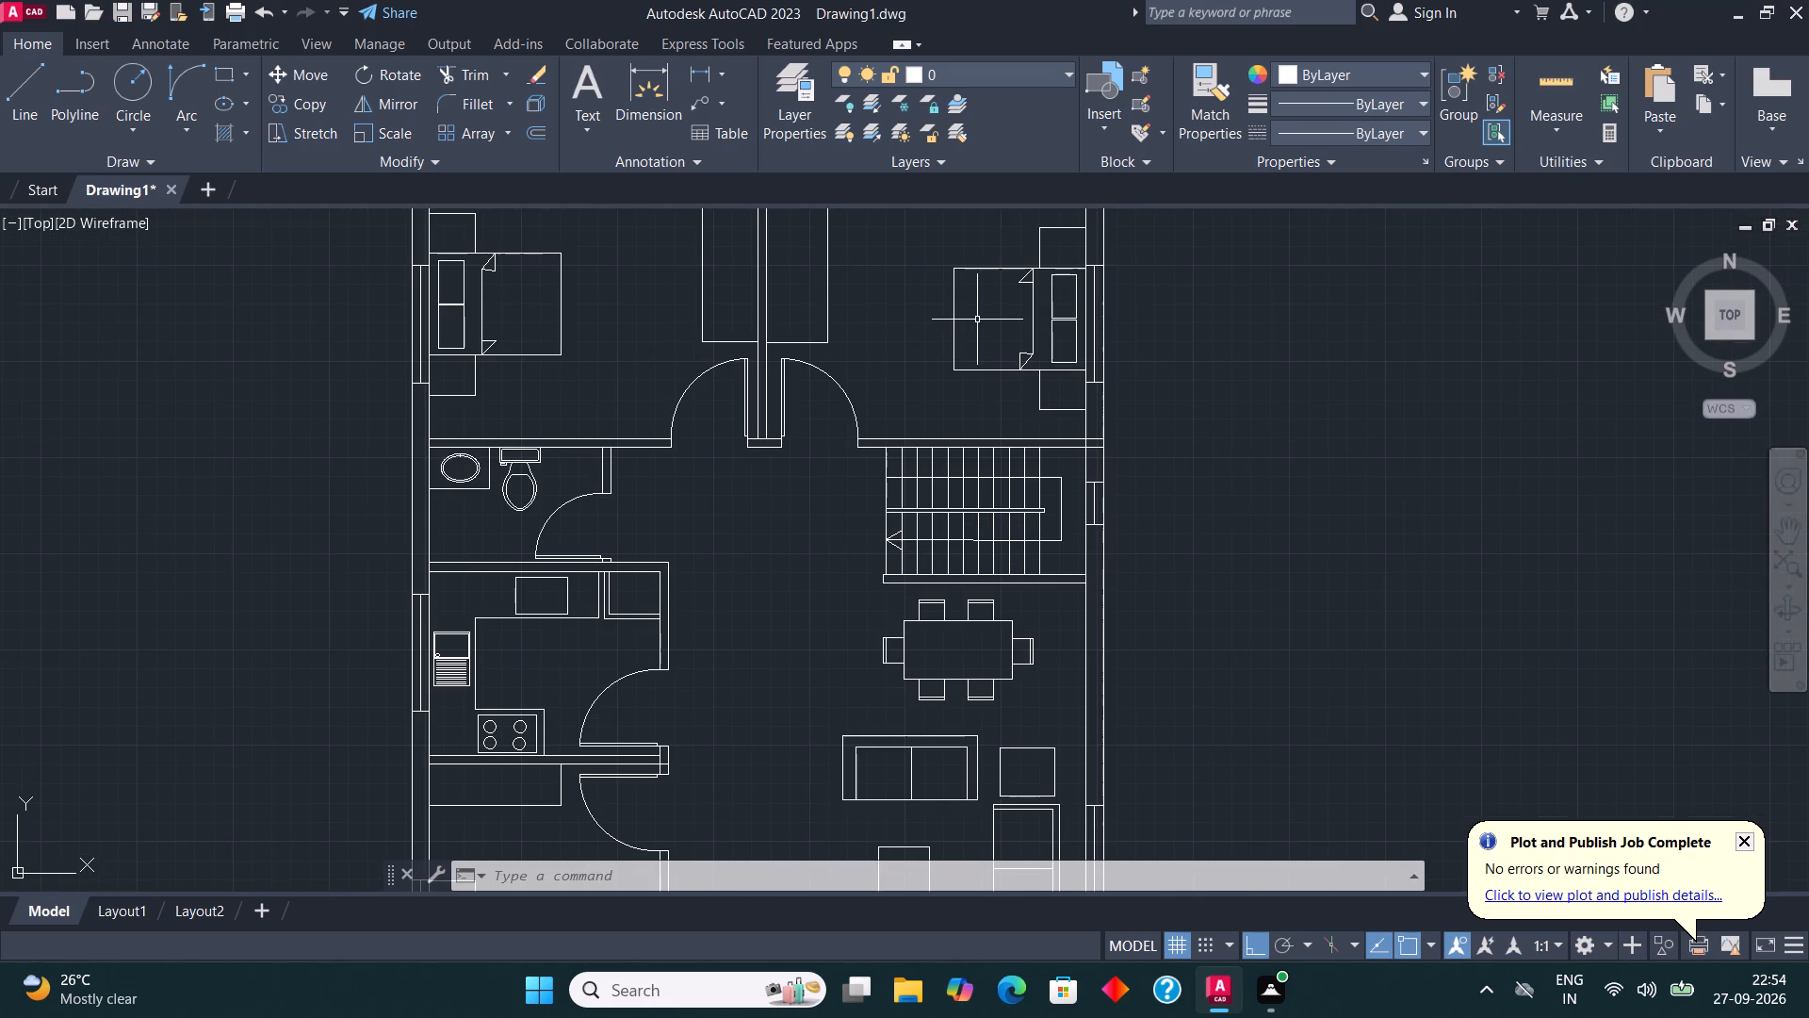
{"action": "scroll", "coordinate": [974, 366], "scroll_direction": "down", "scroll_amount": 1}
{"action": "scroll", "coordinate": [652, 219], "scroll_direction": "up", "scroll_amount": 2}
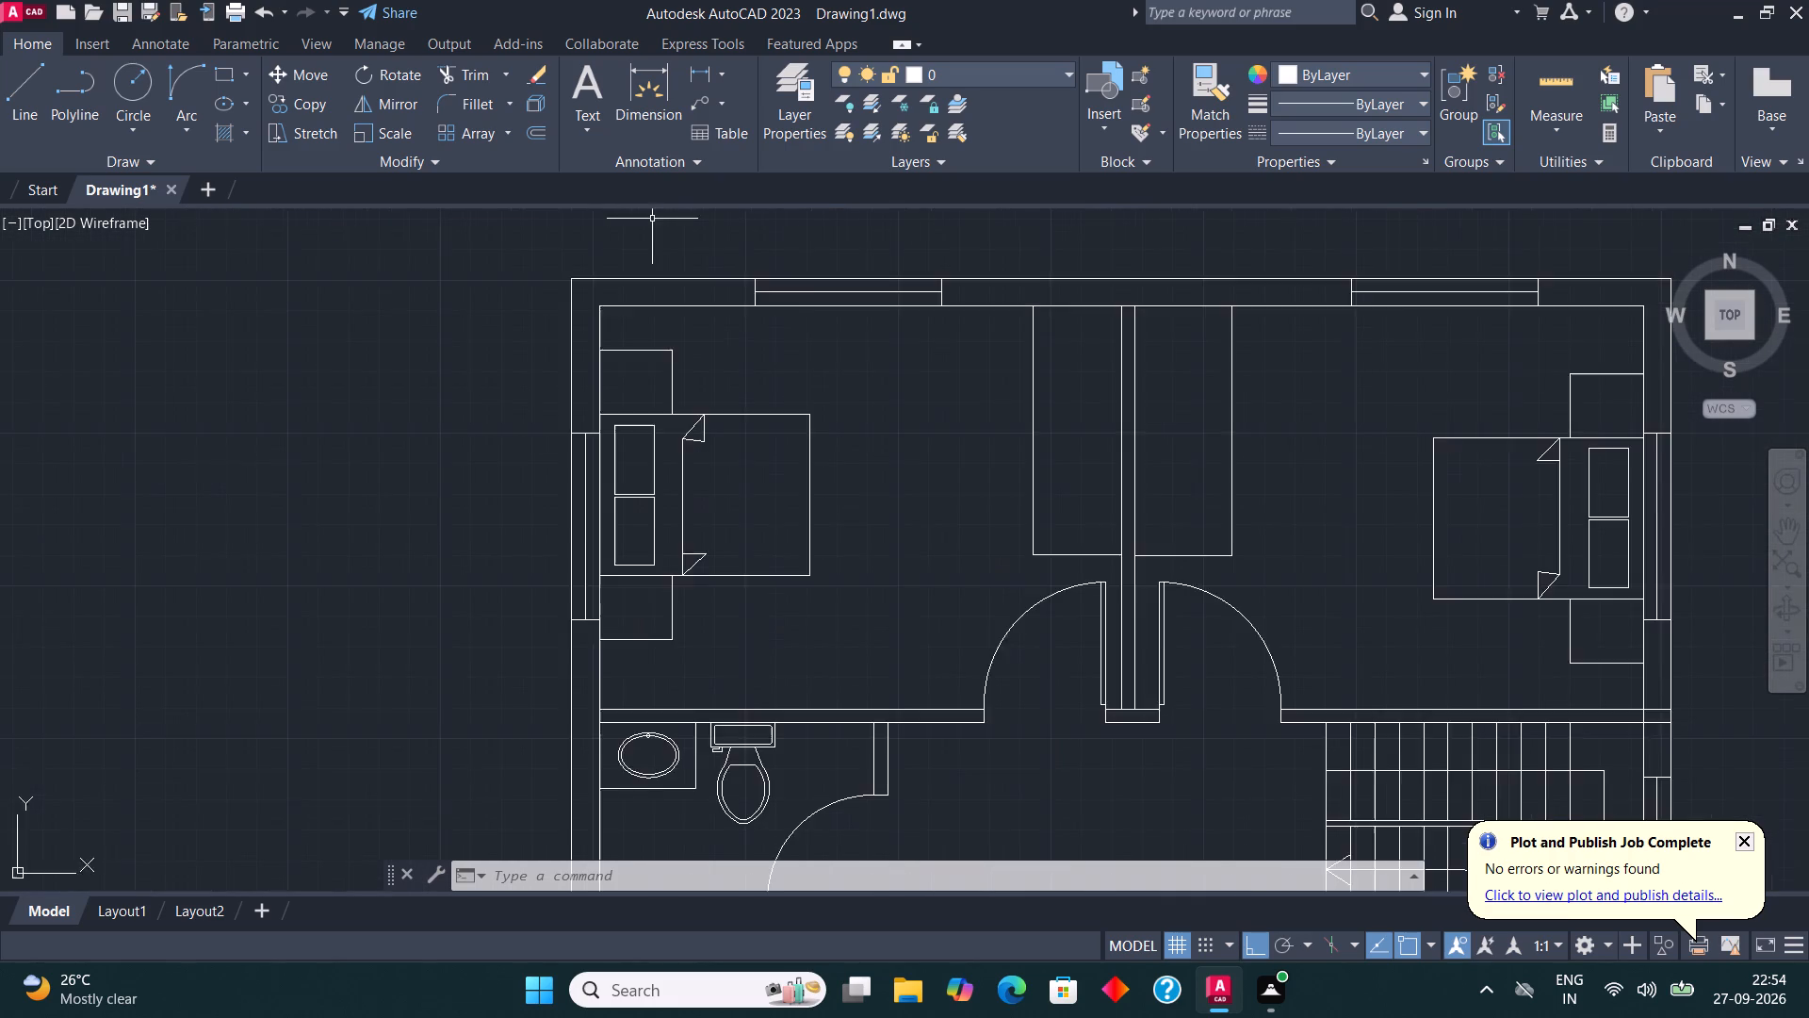
{"action": "scroll", "coordinate": [652, 219], "scroll_direction": "up", "scroll_amount": 1}
{"action": "left_click", "coordinate": [222, 73]}
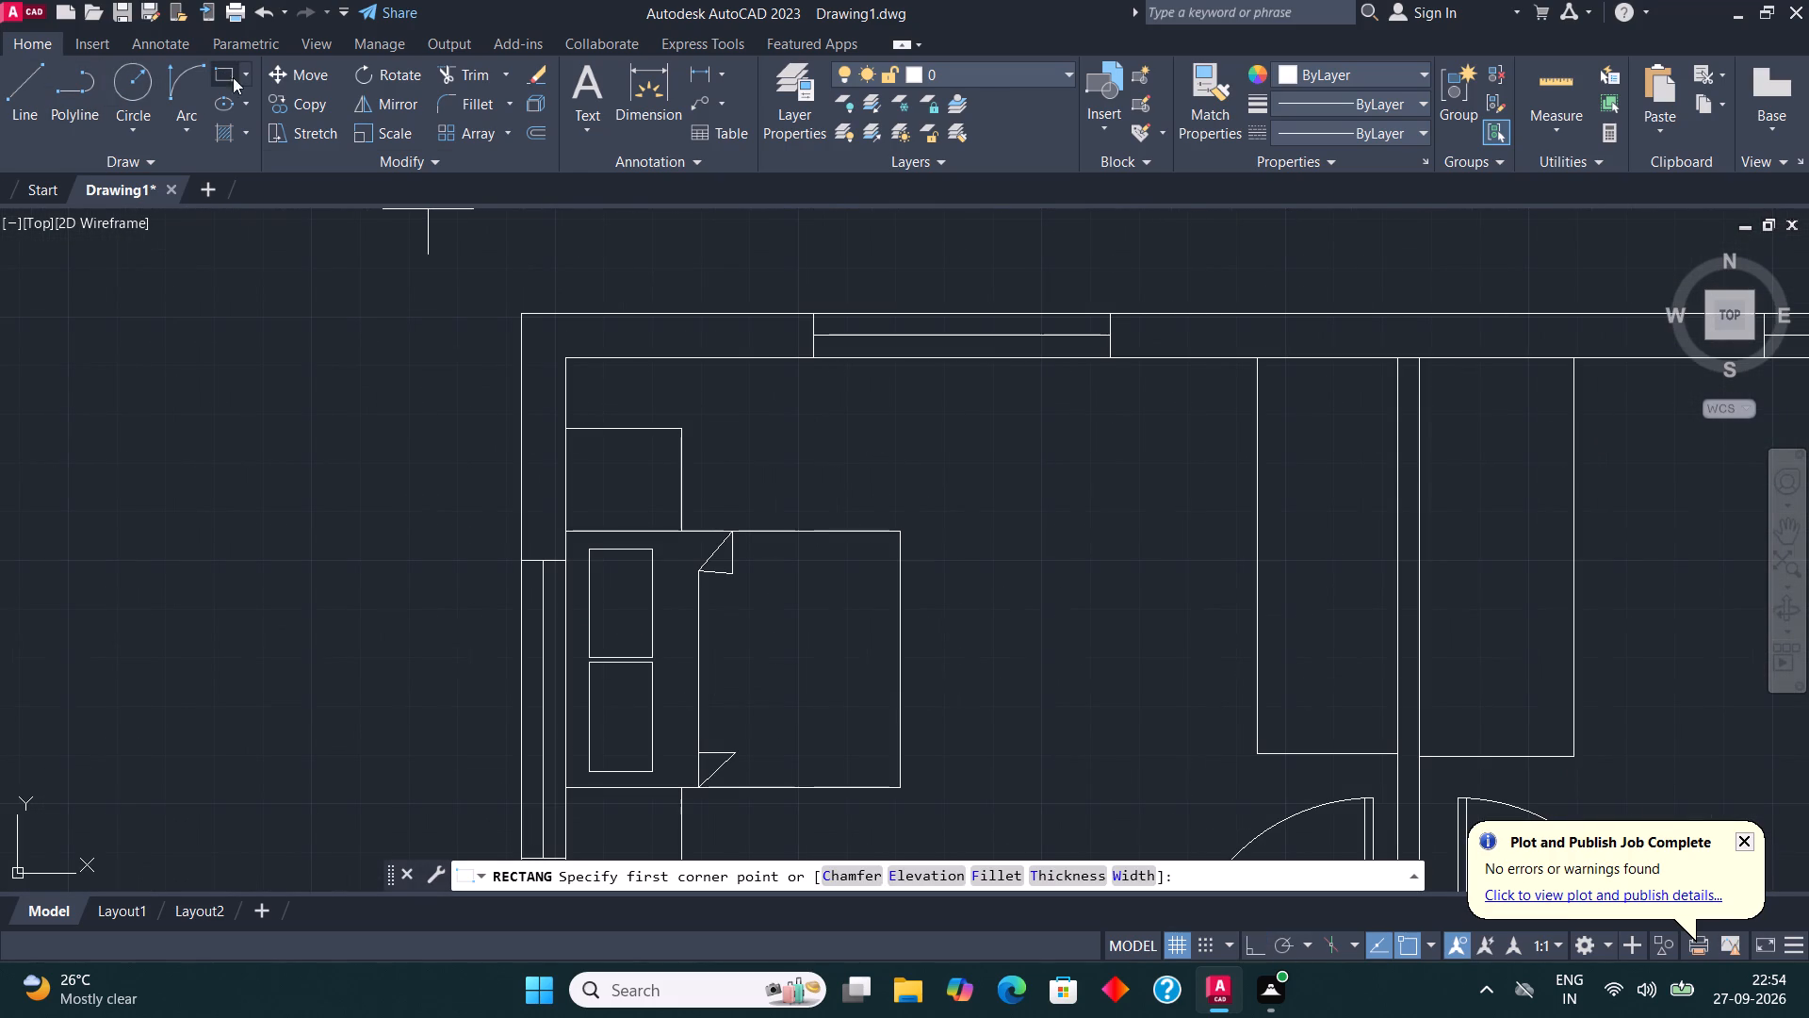
{"action": "left_click", "coordinate": [519, 314]}
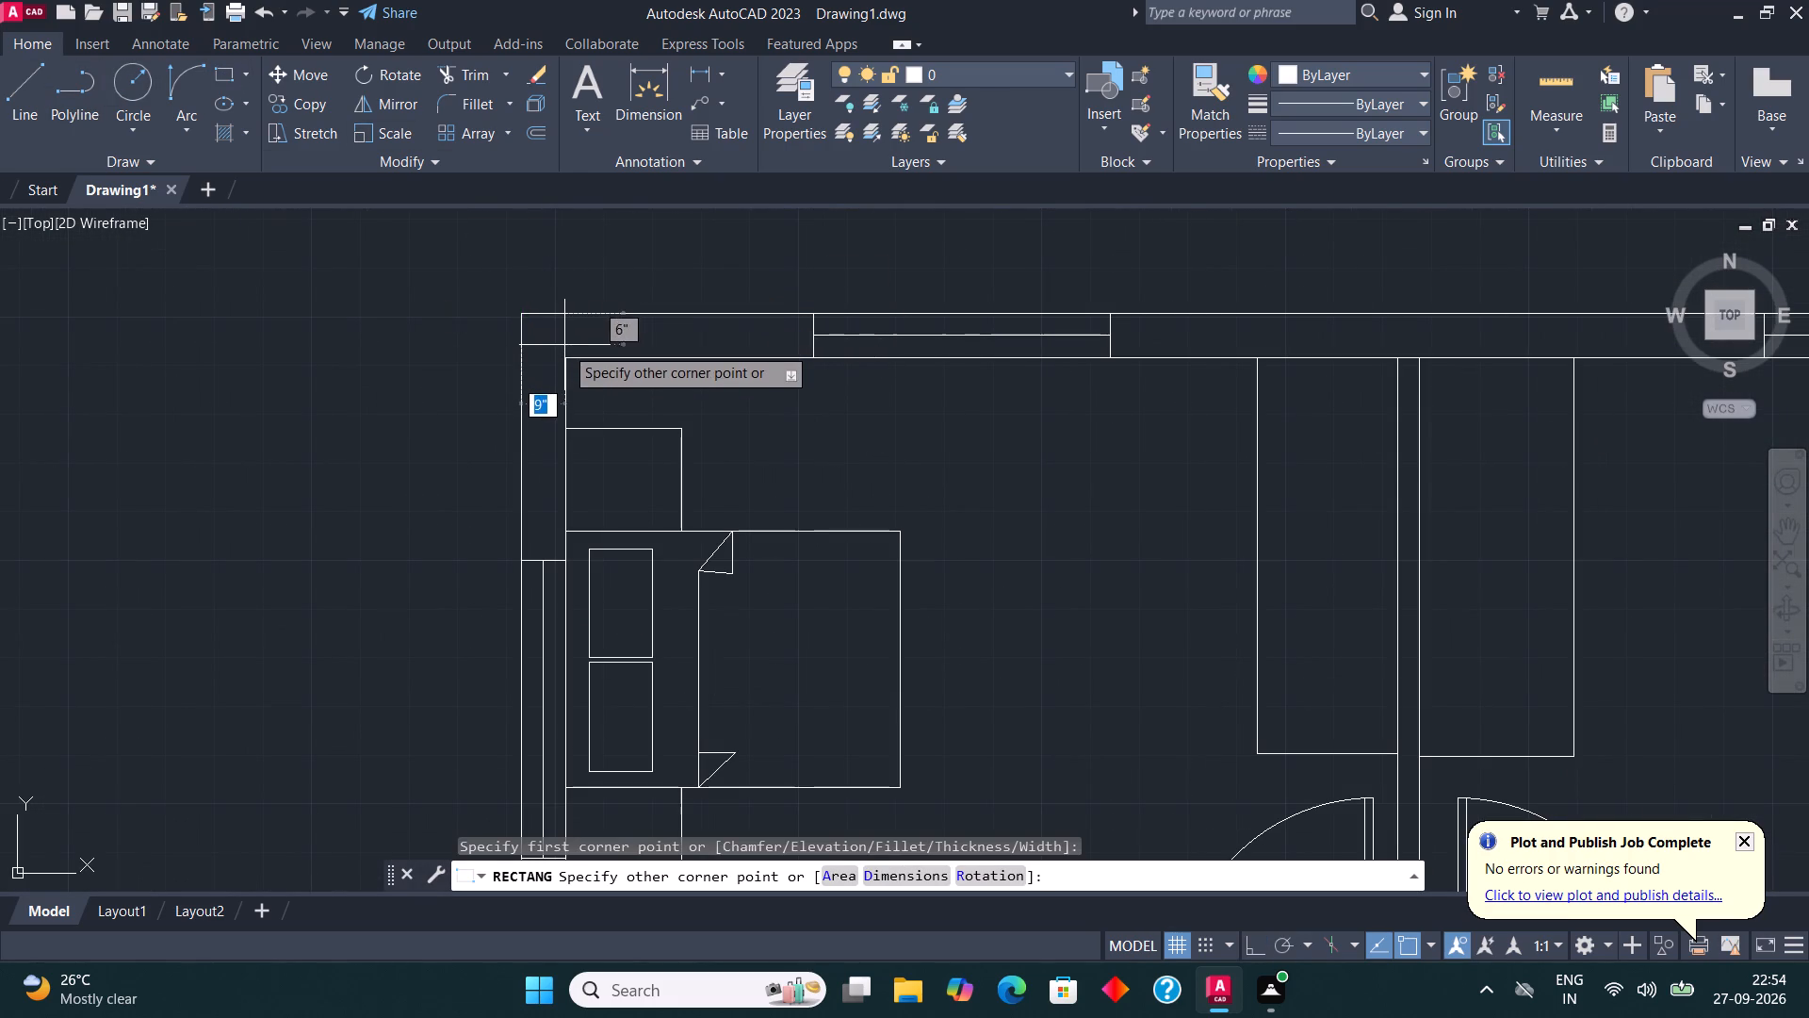
{"action": "left_click", "coordinate": [567, 356]}
Copy the corner square by its northeast corner to the north wall at the partition between the upper bedrooms, and to the northeast corner.
{"action": "left_click", "coordinate": [565, 343]}
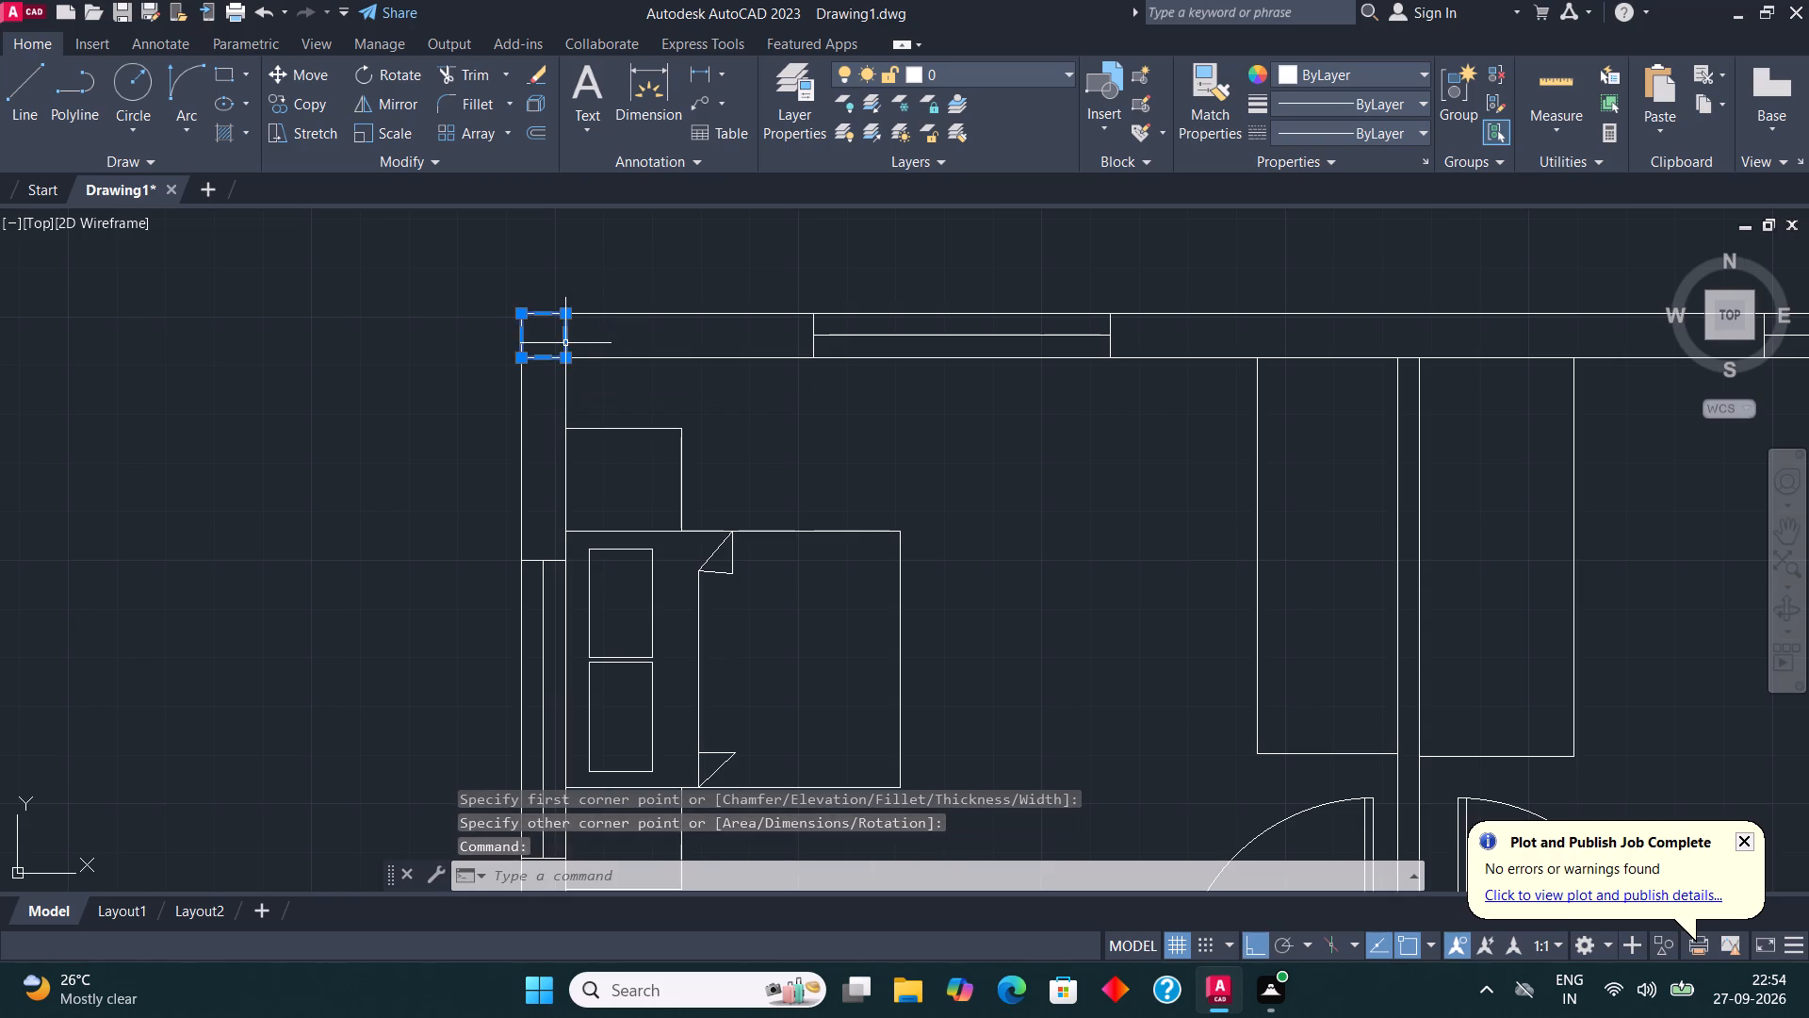
{"action": "left_click", "coordinate": [305, 102]}
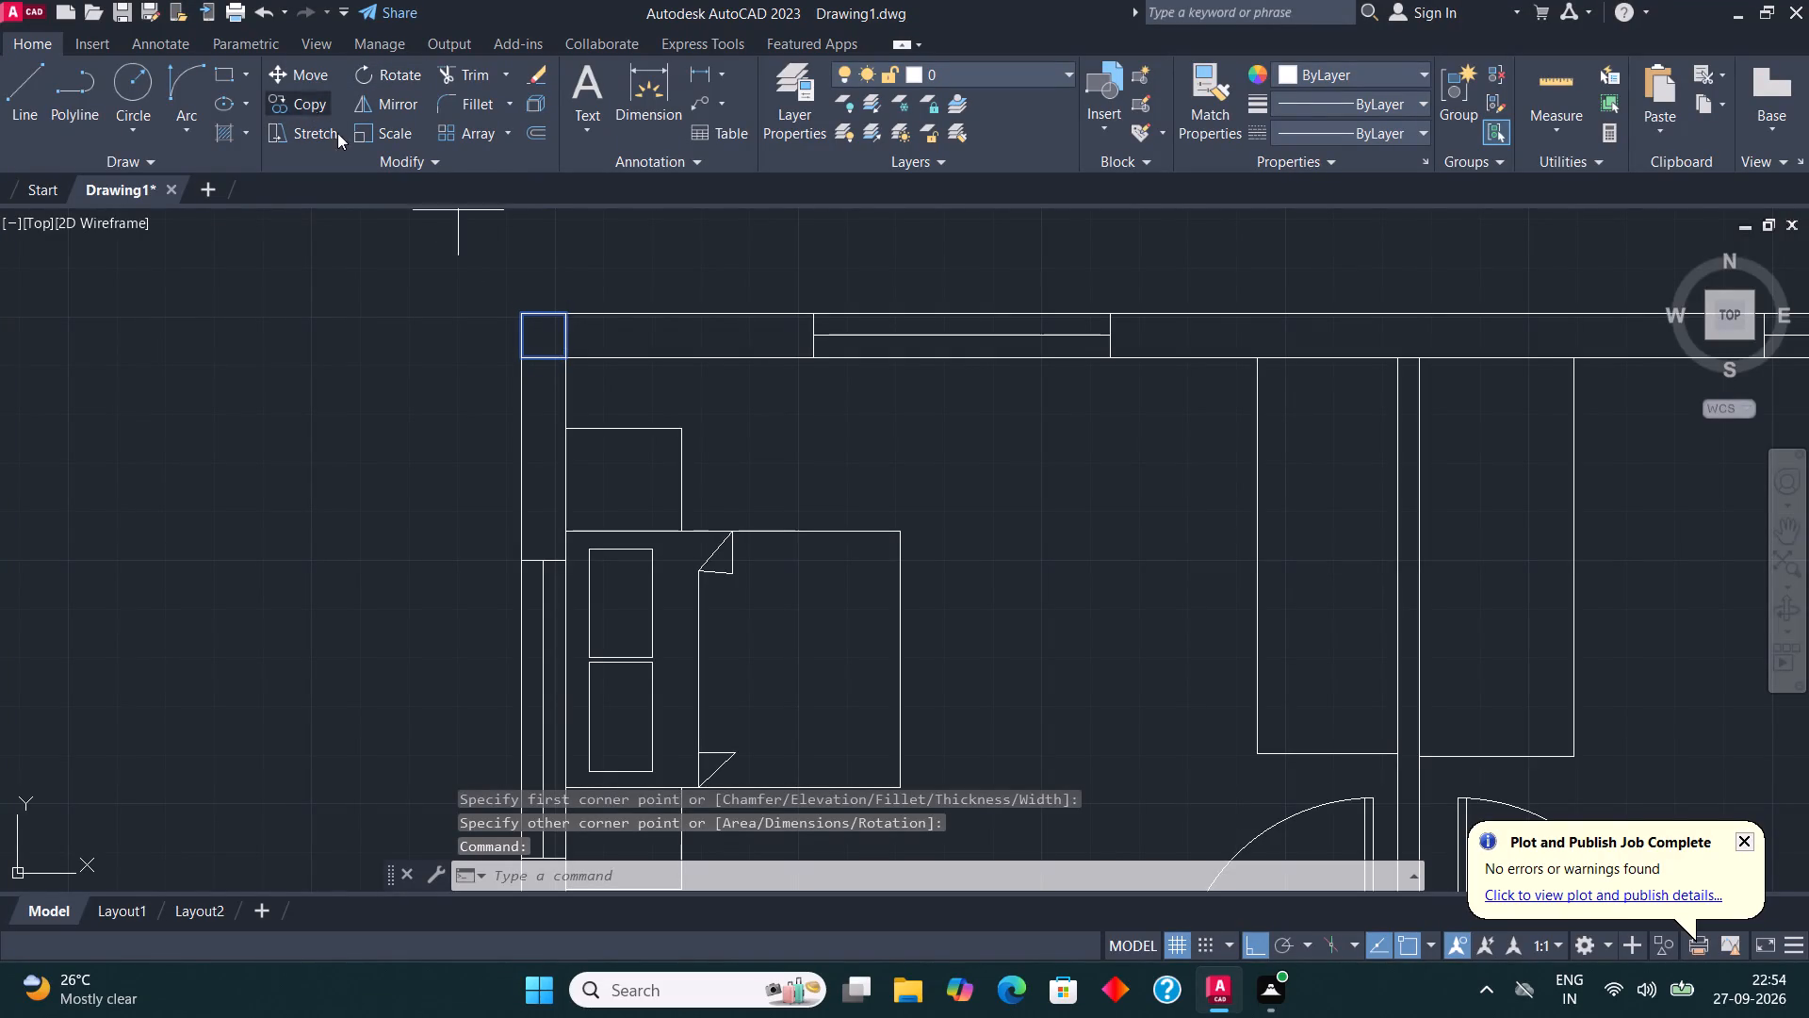
{"action": "left_click", "coordinate": [564, 314]}
{"action": "scroll", "coordinate": [563, 385], "scroll_direction": "down", "scroll_amount": 1}
{"action": "scroll", "coordinate": [1132, 374], "scroll_direction": "up", "scroll_amount": 2}
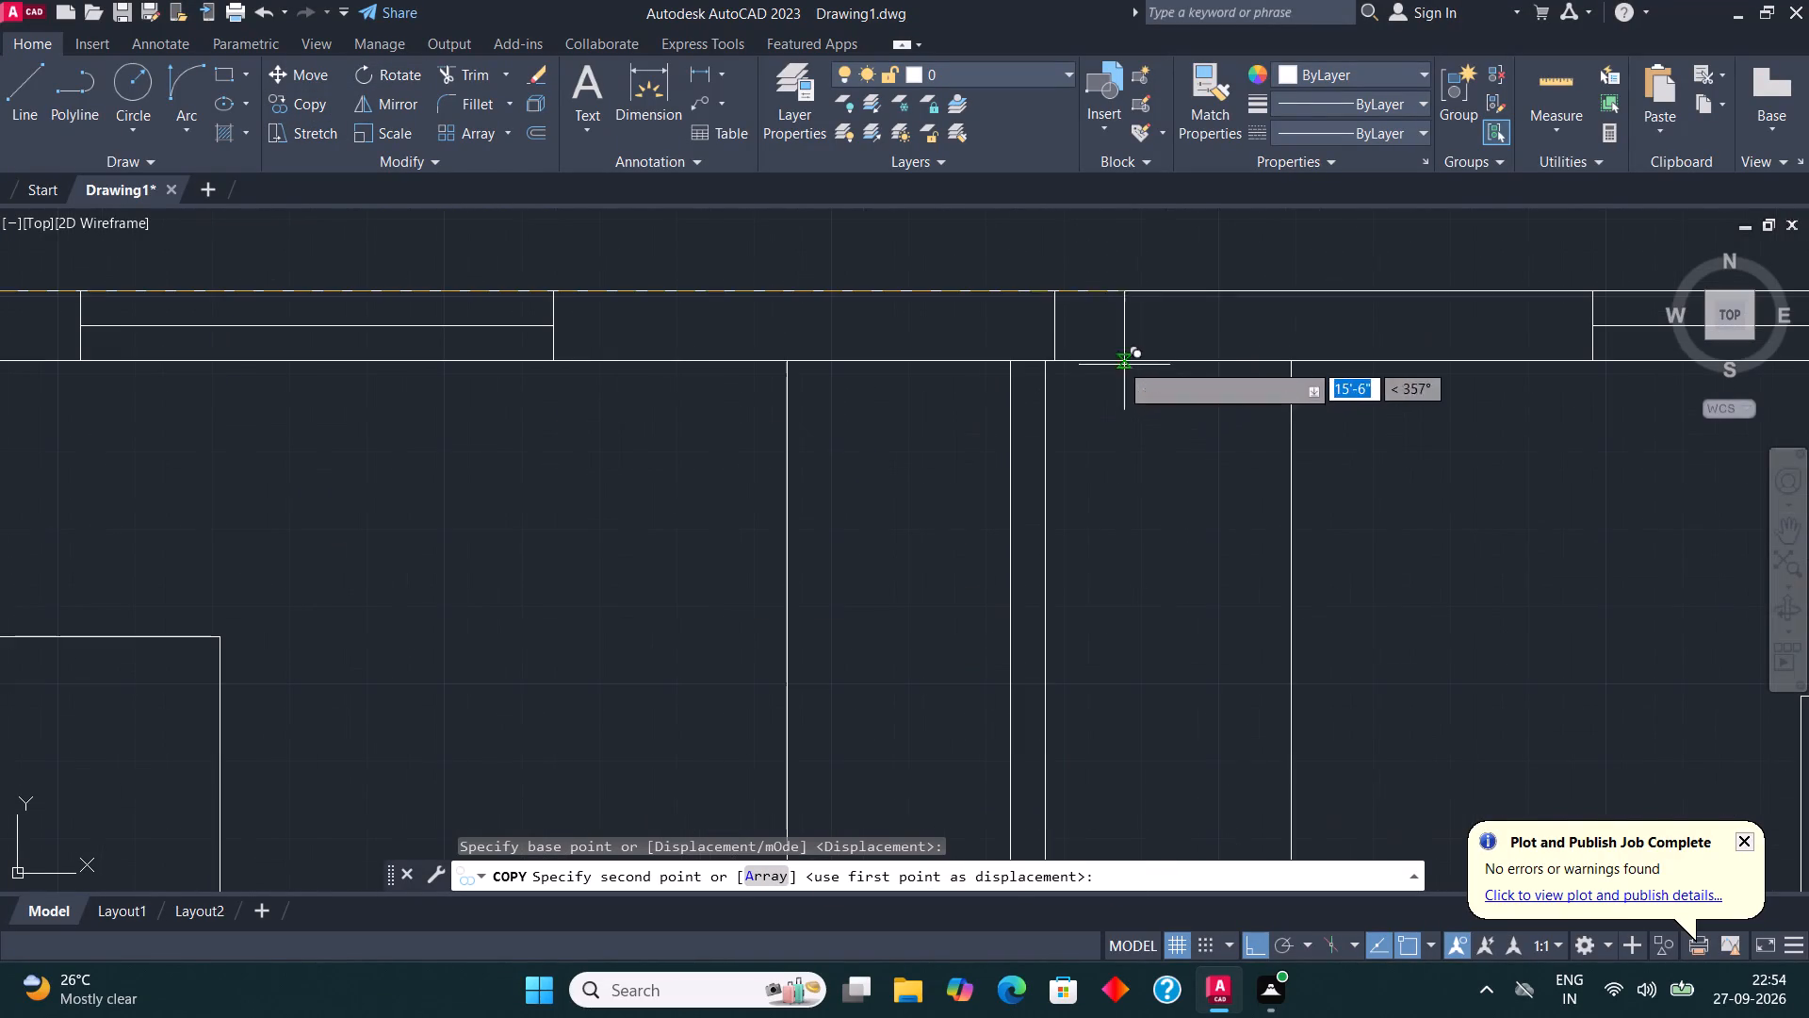
{"action": "left_click", "coordinate": [1062, 324]}
{"action": "scroll", "coordinate": [858, 497], "scroll_direction": "down", "scroll_amount": 1}
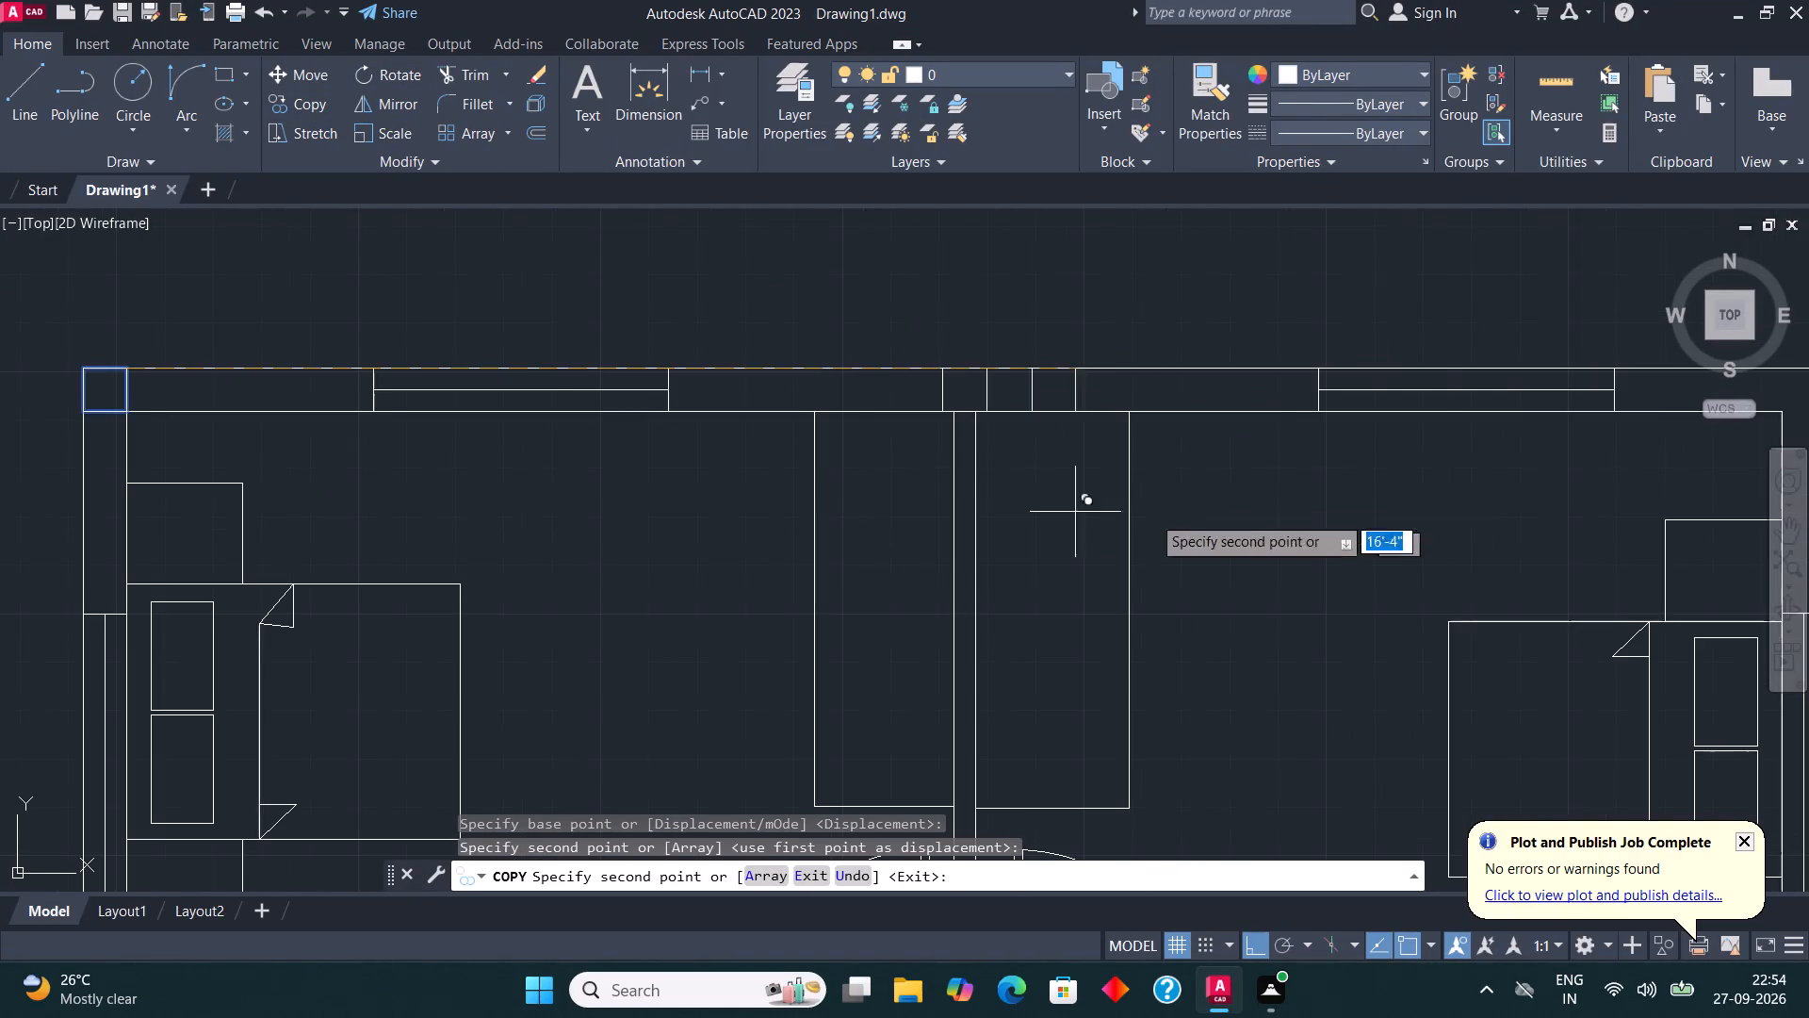
{"action": "scroll", "coordinate": [1026, 451], "scroll_direction": "down", "scroll_amount": 3}
{"action": "scroll", "coordinate": [1256, 422], "scroll_direction": "up", "scroll_amount": 3}
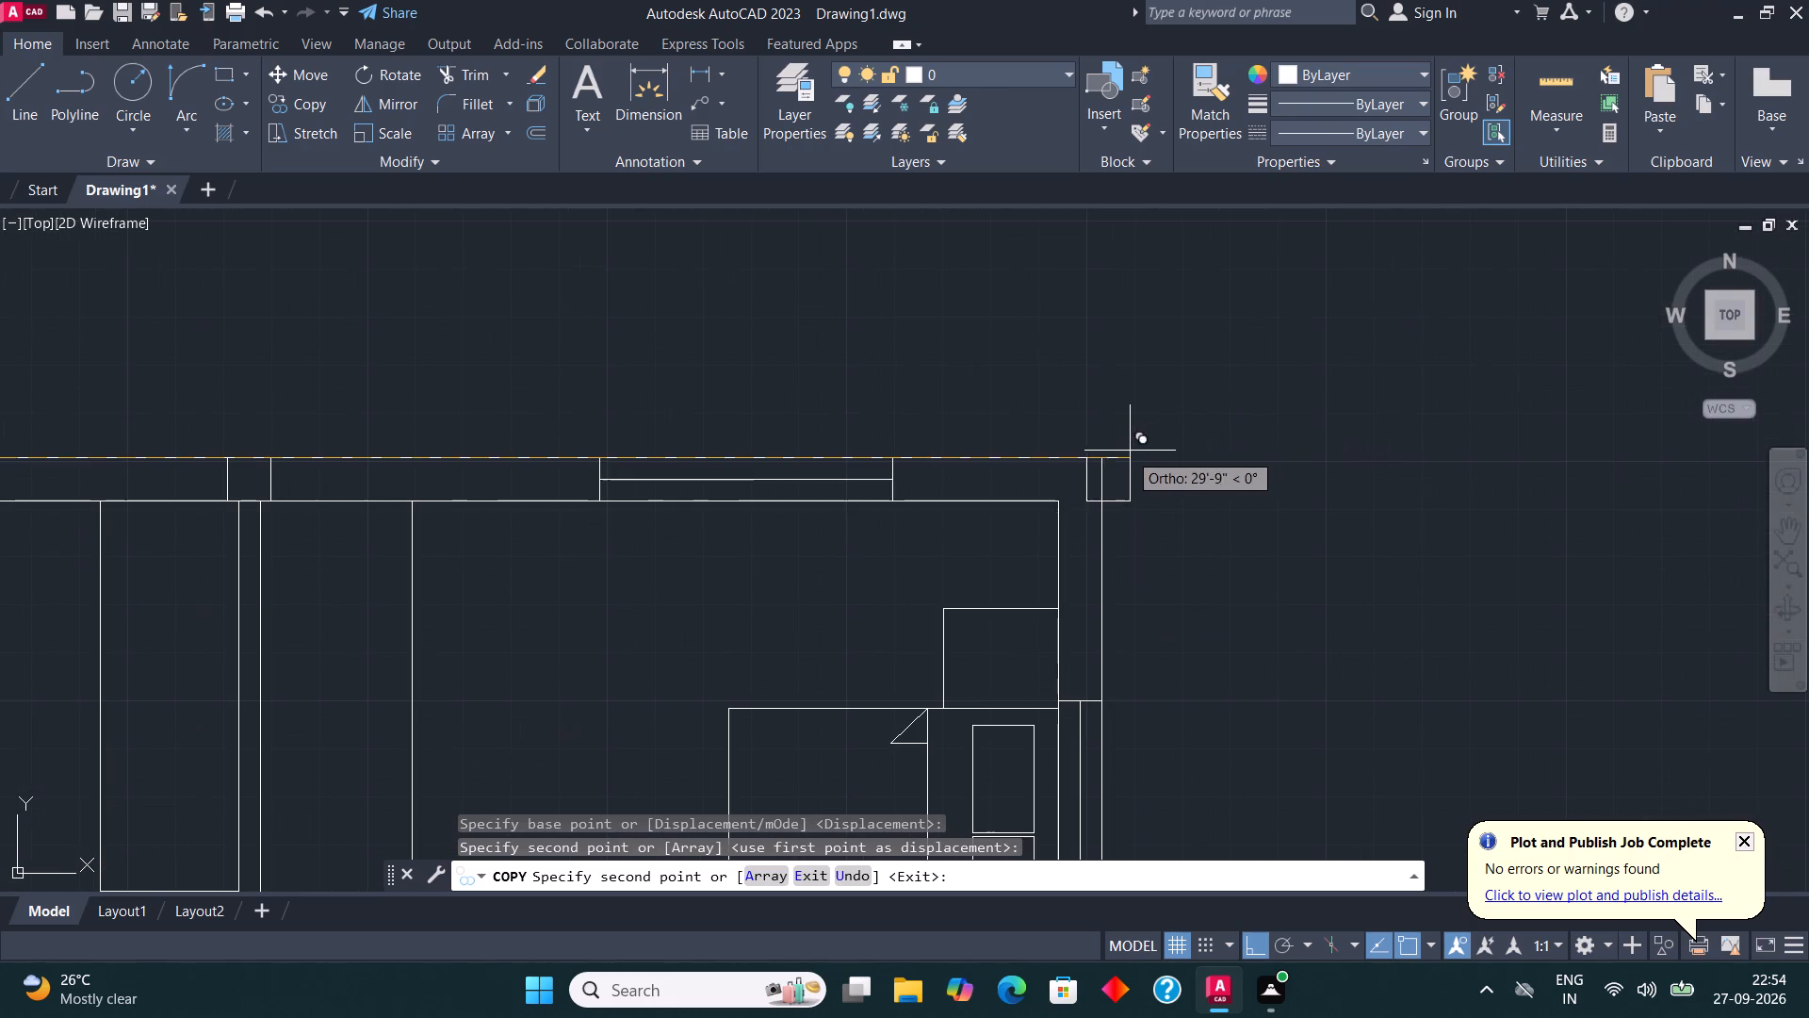
{"action": "left_click", "coordinate": [1105, 460]}
With Ortho off, copy the square along the east wall: at the staircase's north and south walls and just south of the dining table.
{"action": "key", "text": "F8"}
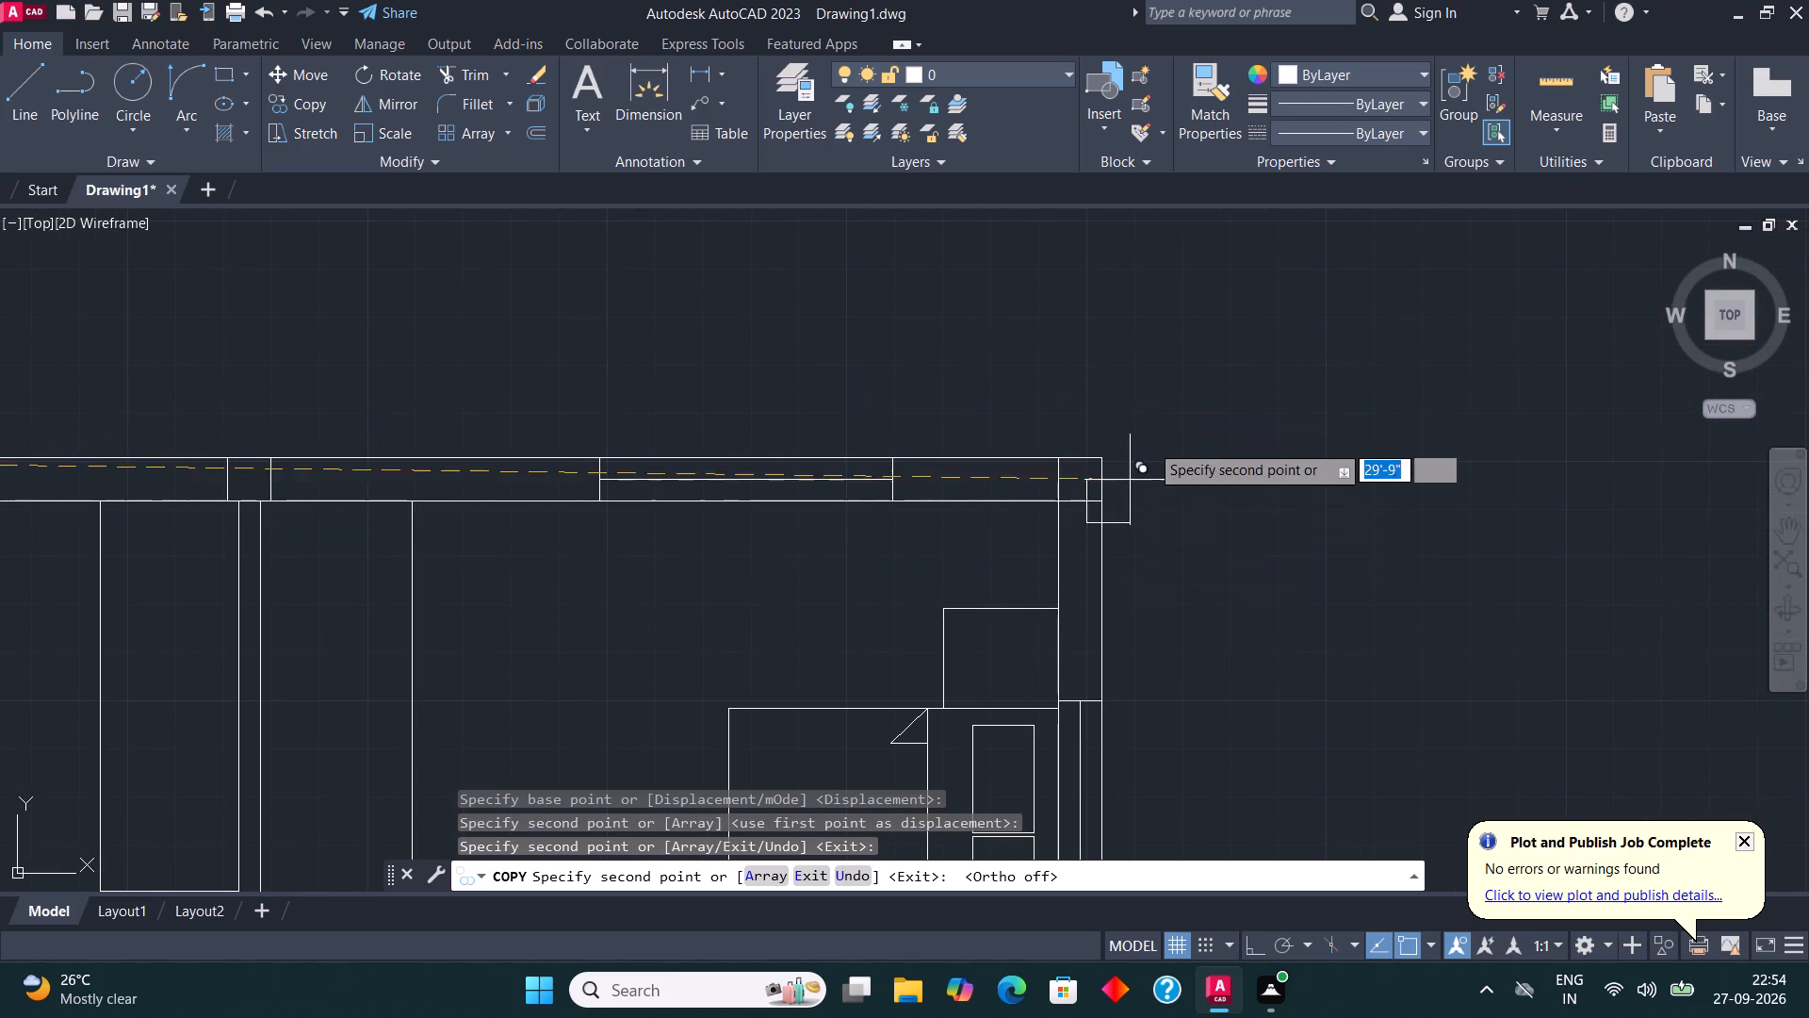
{"action": "scroll", "coordinate": [1152, 442], "scroll_direction": "down", "scroll_amount": 3}
{"action": "scroll", "coordinate": [1129, 608], "scroll_direction": "up", "scroll_amount": 5}
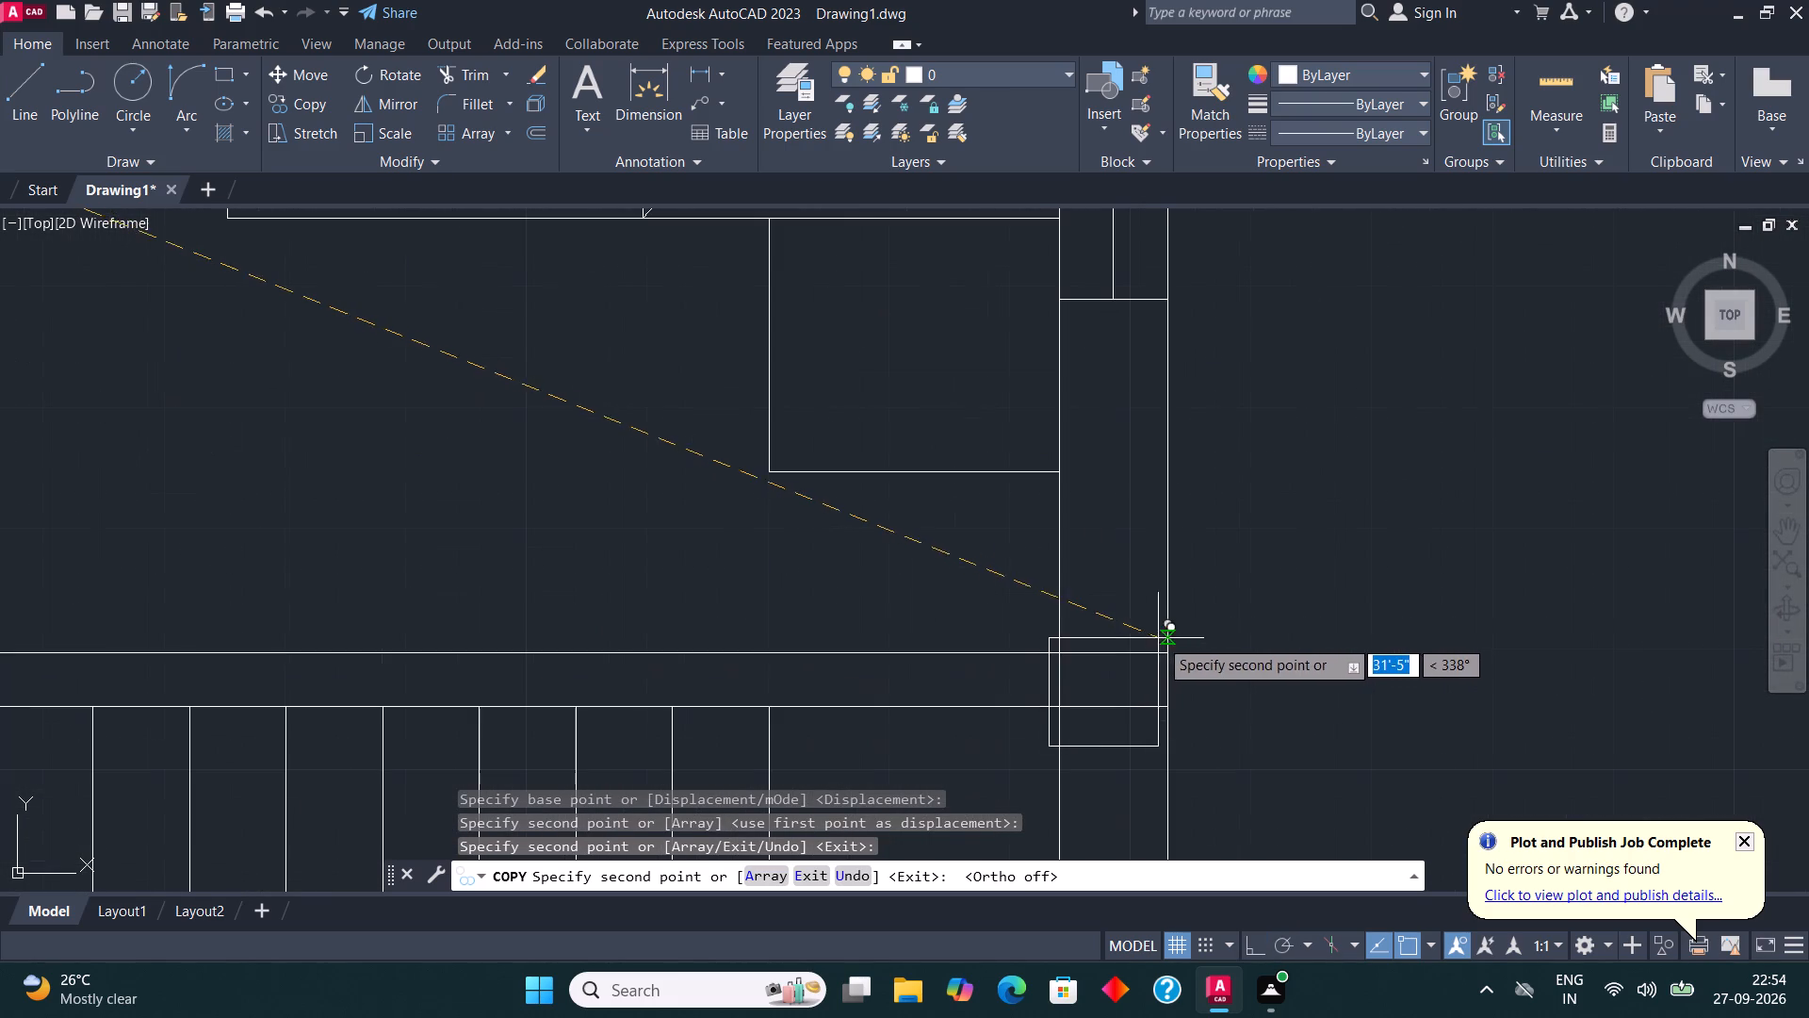
{"action": "left_click", "coordinate": [1169, 638]}
{"action": "scroll", "coordinate": [1145, 427], "scroll_direction": "down", "scroll_amount": 2}
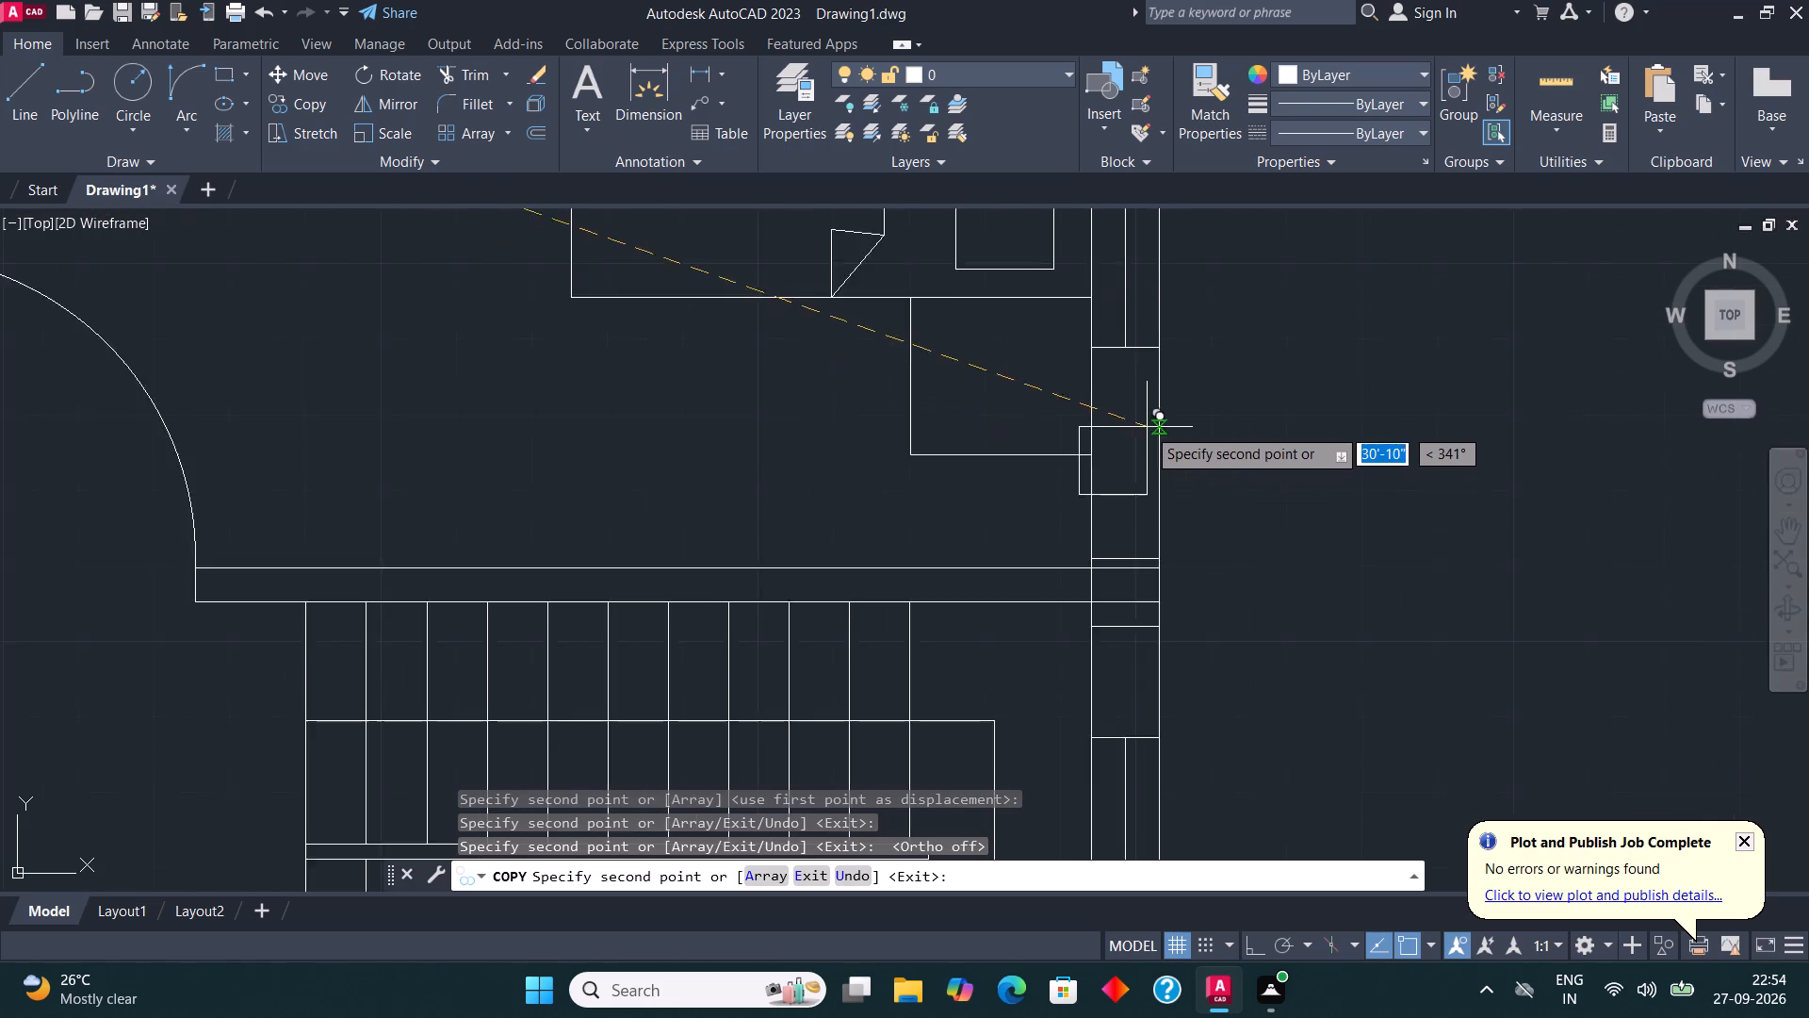
{"action": "scroll", "coordinate": [1167, 456], "scroll_direction": "down", "scroll_amount": 1}
{"action": "scroll", "coordinate": [1163, 730], "scroll_direction": "up", "scroll_amount": 2}
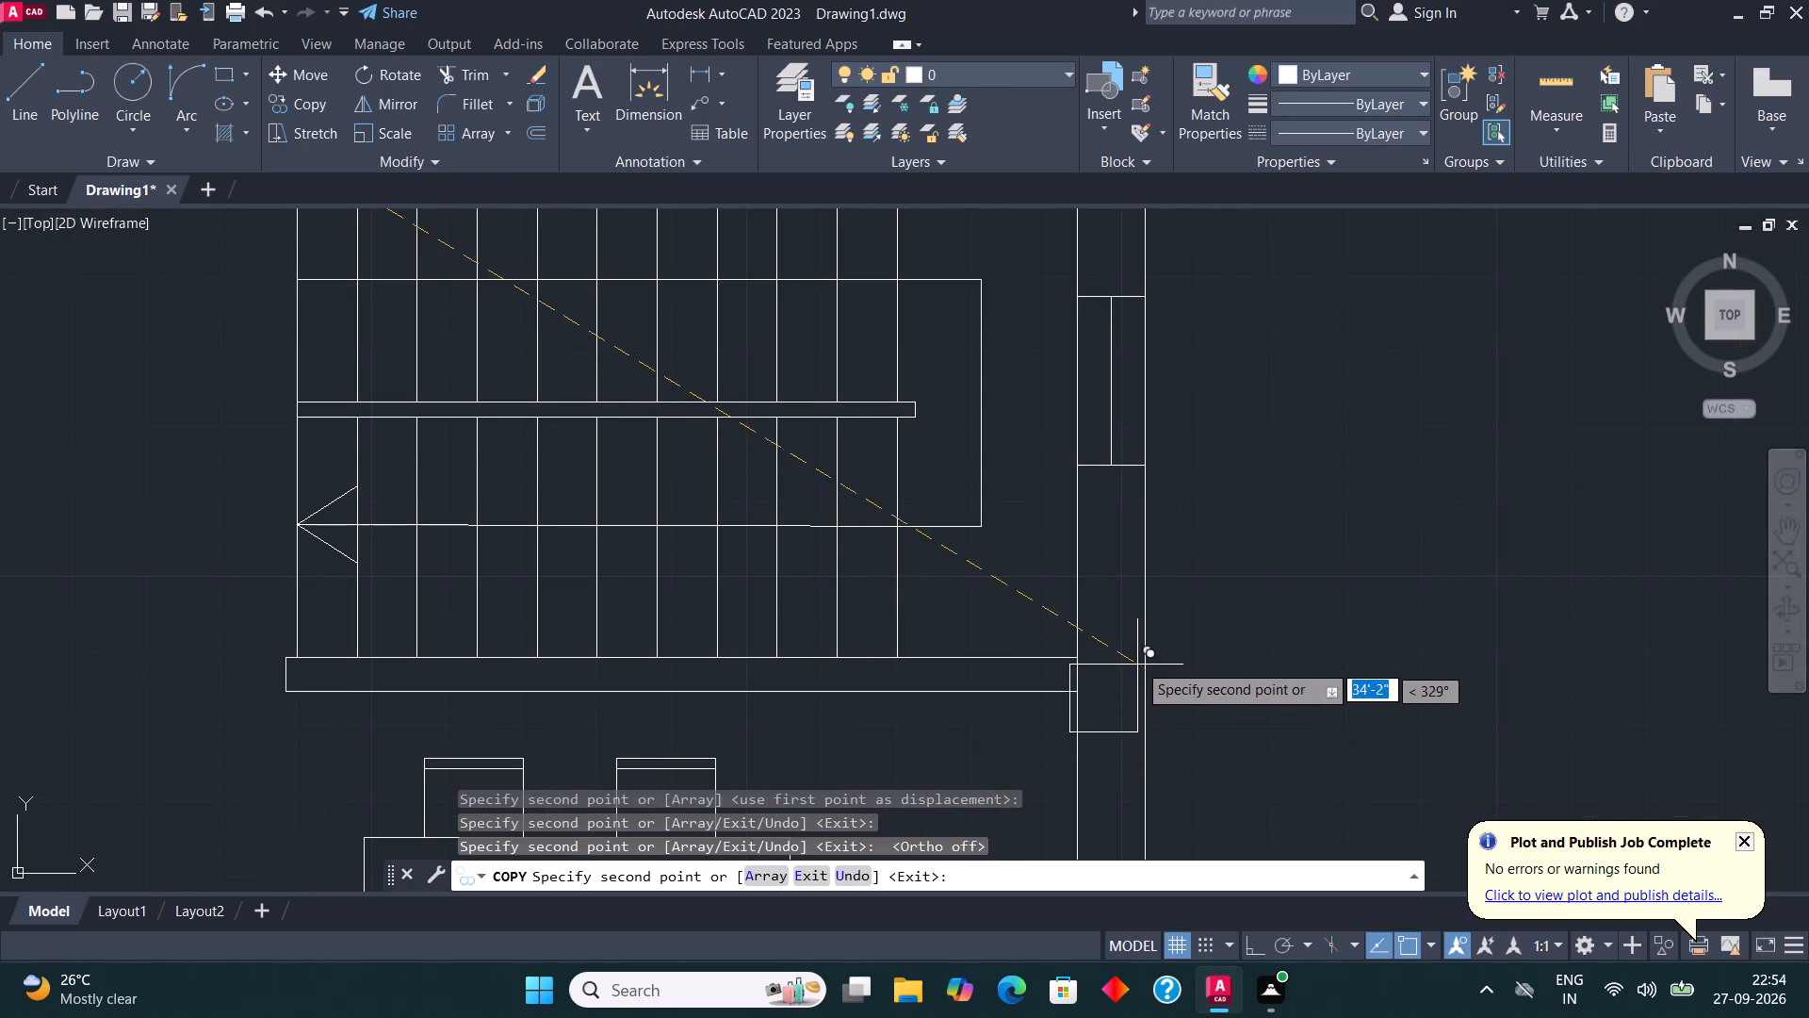
{"action": "left_click", "coordinate": [1147, 645]}
{"action": "scroll", "coordinate": [1158, 463], "scroll_direction": "down", "scroll_amount": 3}
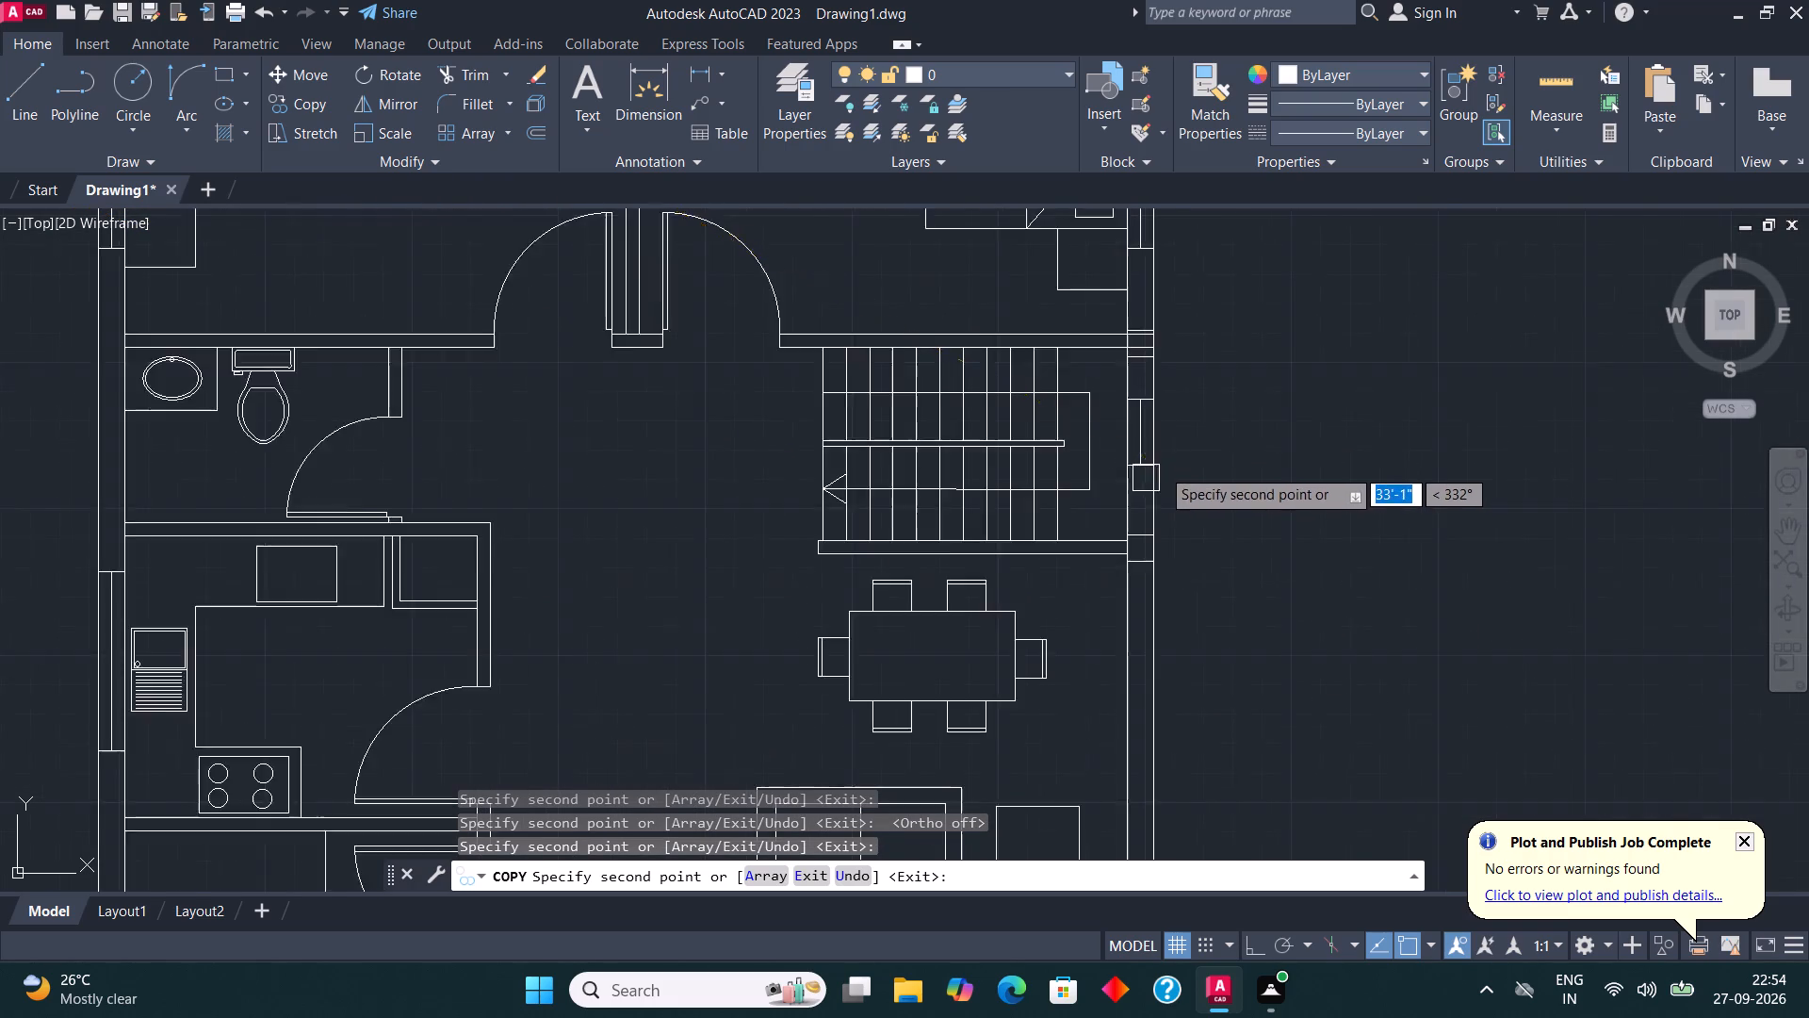
{"action": "scroll", "coordinate": [1149, 620], "scroll_direction": "up", "scroll_amount": 1}
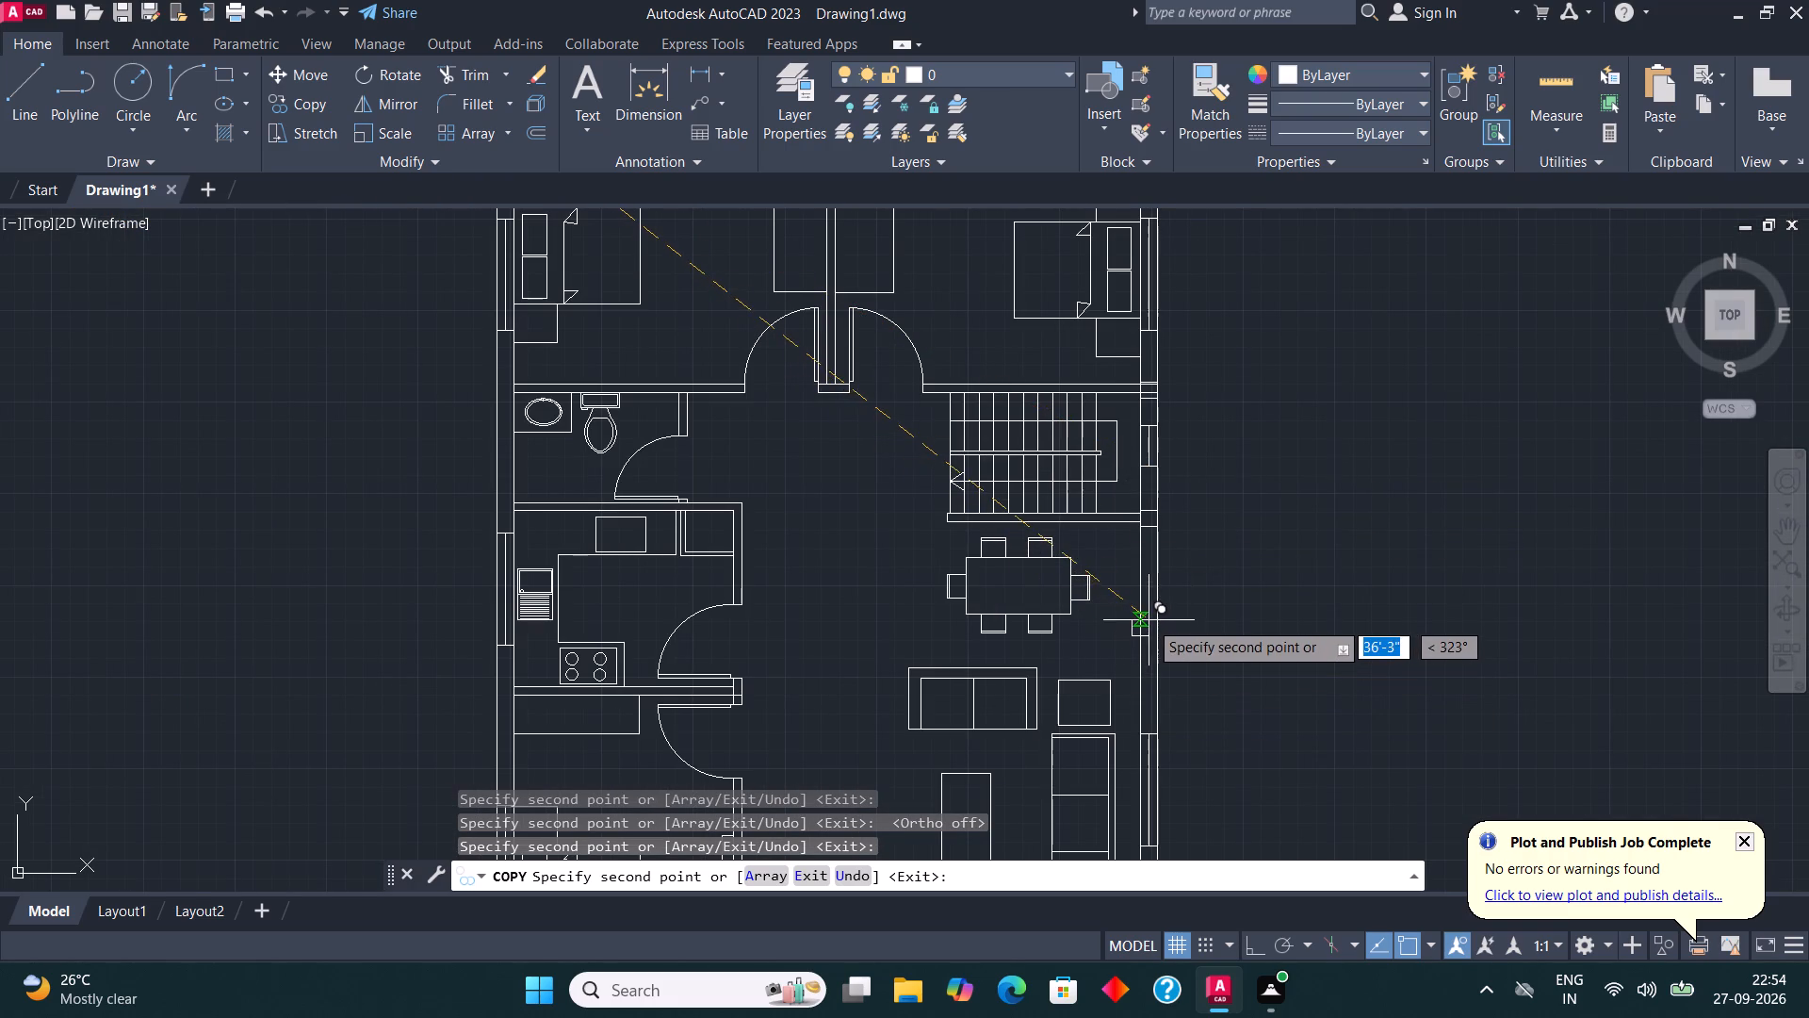
{"action": "scroll", "coordinate": [1149, 620], "scroll_direction": "up", "scroll_amount": 1}
{"action": "left_click", "coordinate": [1165, 664]}
Copy the square along the south wall: at the southeast corner, on both sides of the entrance door and at the southwest corner.
{"action": "scroll", "coordinate": [1188, 465], "scroll_direction": "down", "scroll_amount": 5}
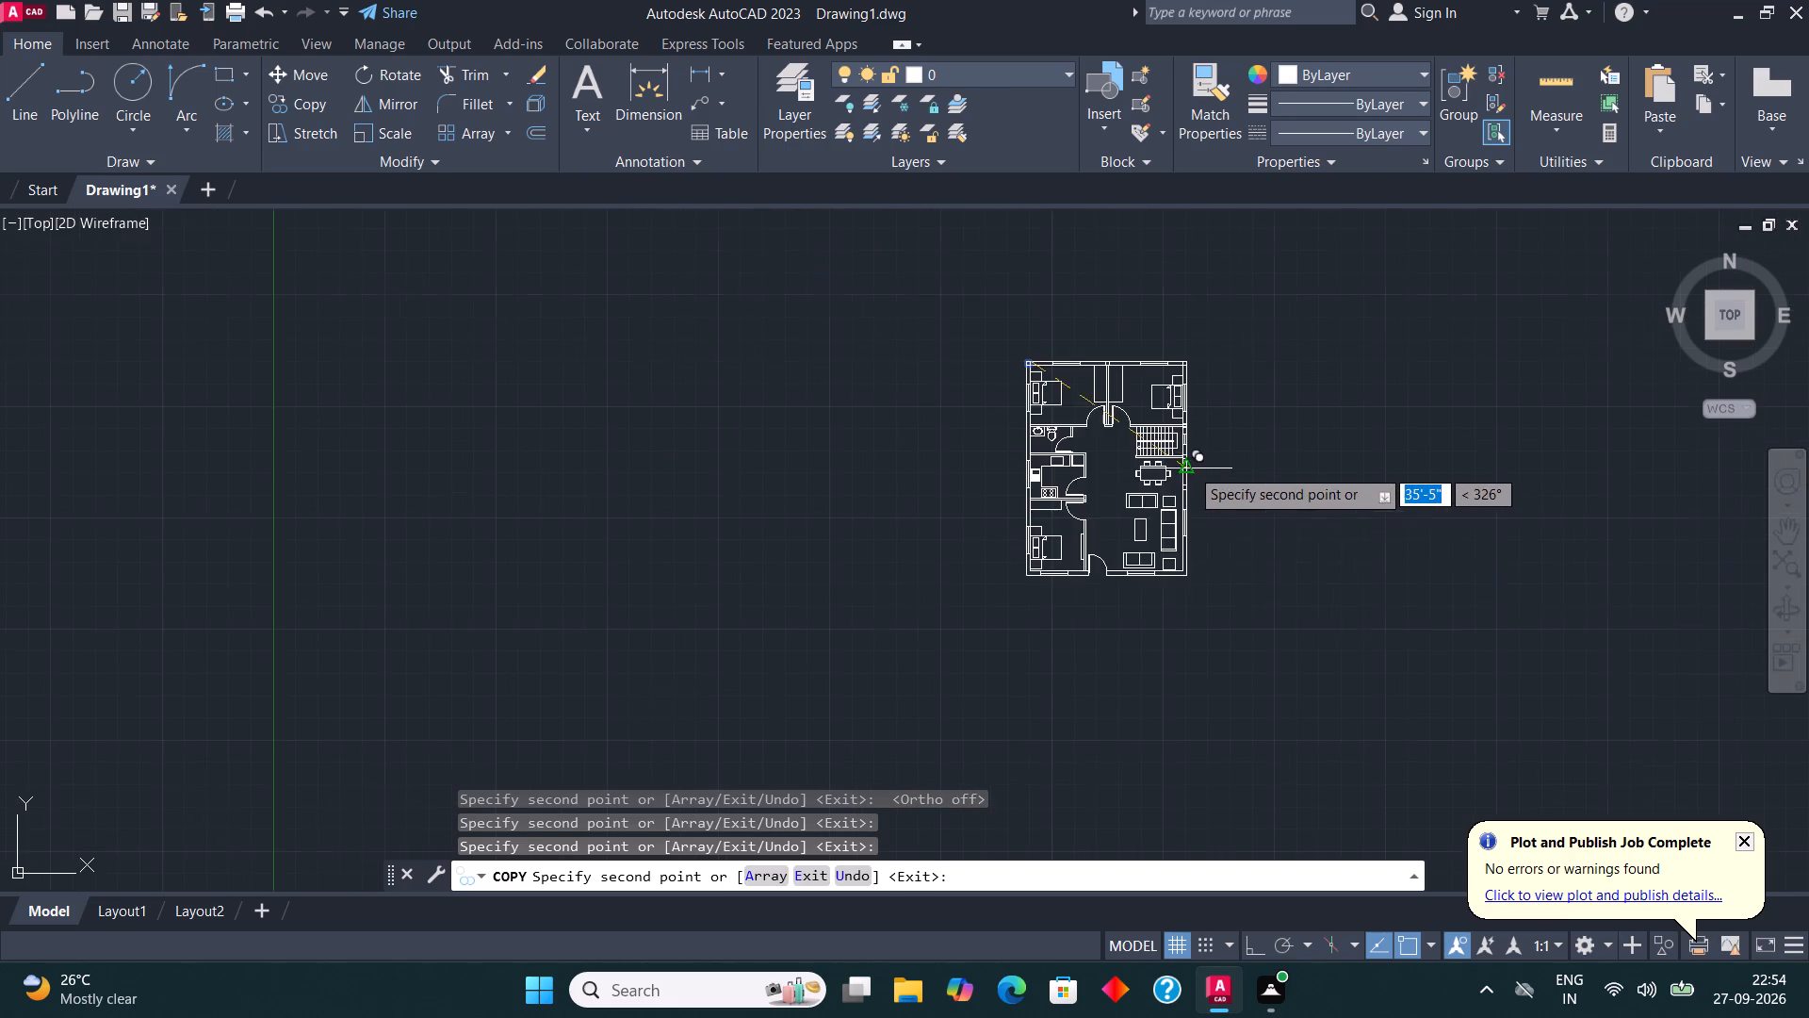
{"action": "scroll", "coordinate": [1196, 578], "scroll_direction": "up", "scroll_amount": 4}
{"action": "scroll", "coordinate": [1107, 550], "scroll_direction": "up", "scroll_amount": 3}
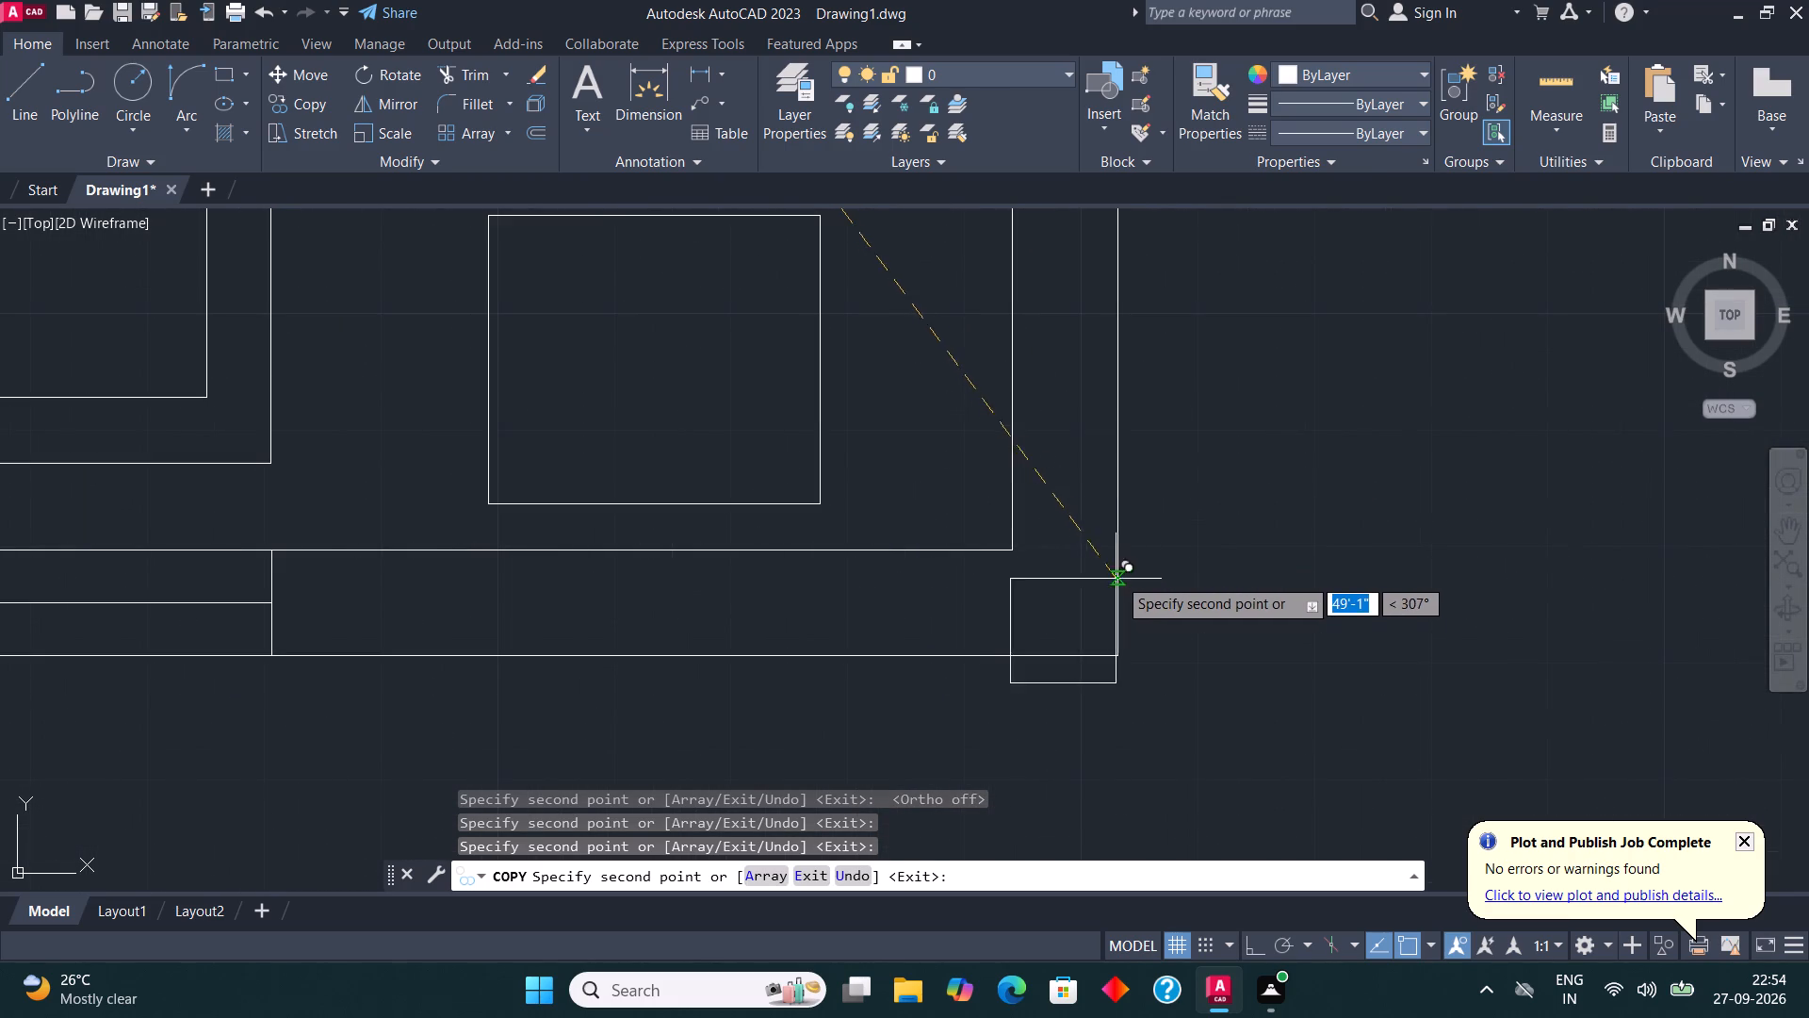
{"action": "left_click", "coordinate": [1118, 549]}
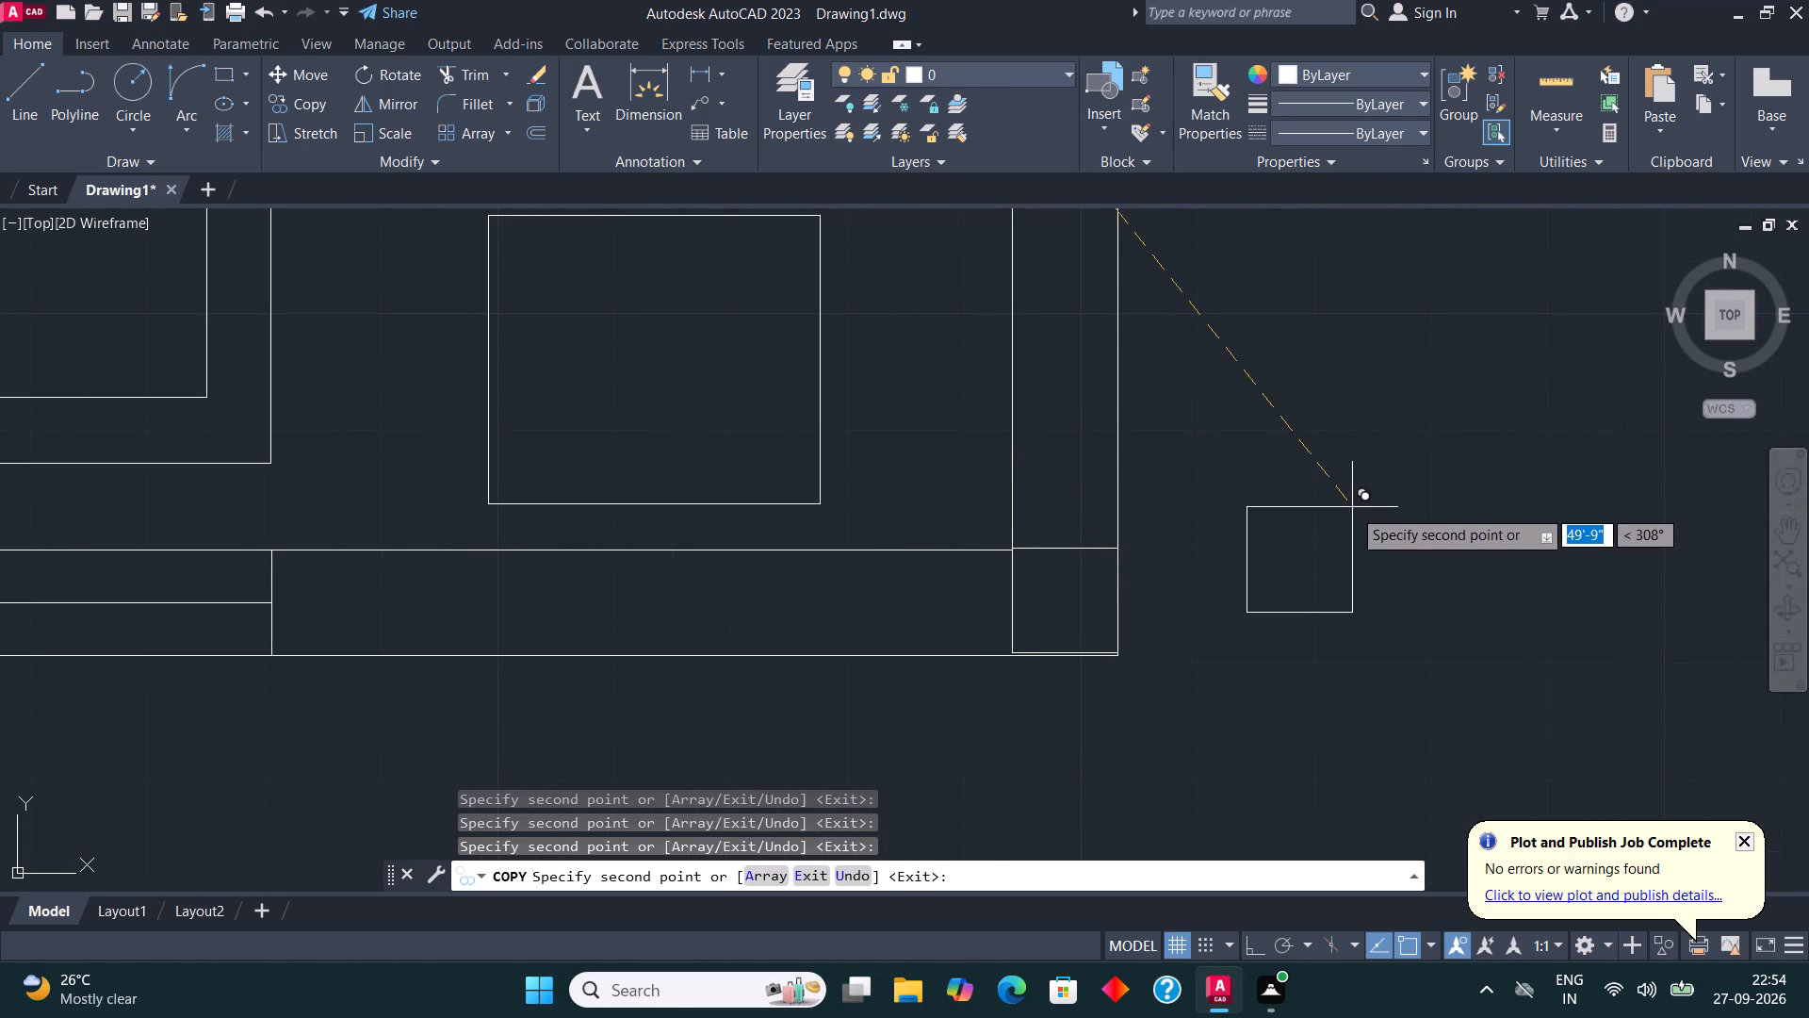
{"action": "scroll", "coordinate": [1357, 523], "scroll_direction": "down", "scroll_amount": 3}
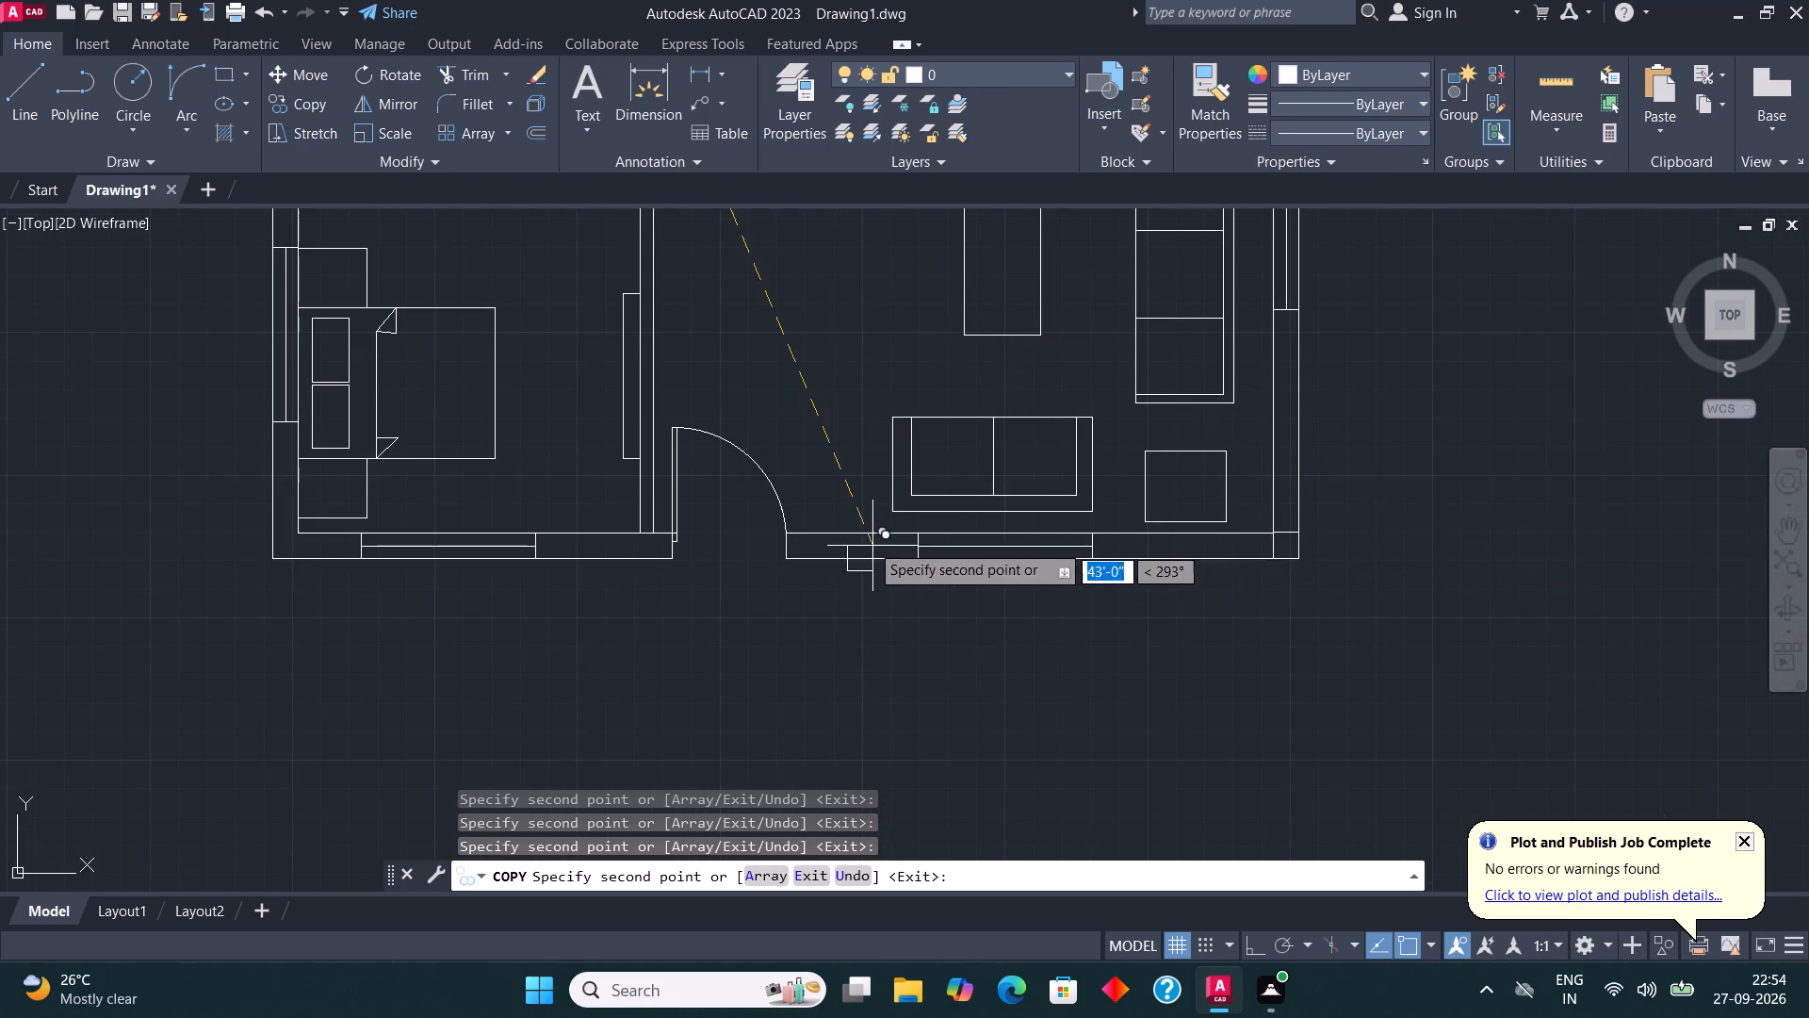
{"action": "scroll", "coordinate": [827, 529], "scroll_direction": "up", "scroll_amount": 3}
{"action": "left_click", "coordinate": [773, 547]}
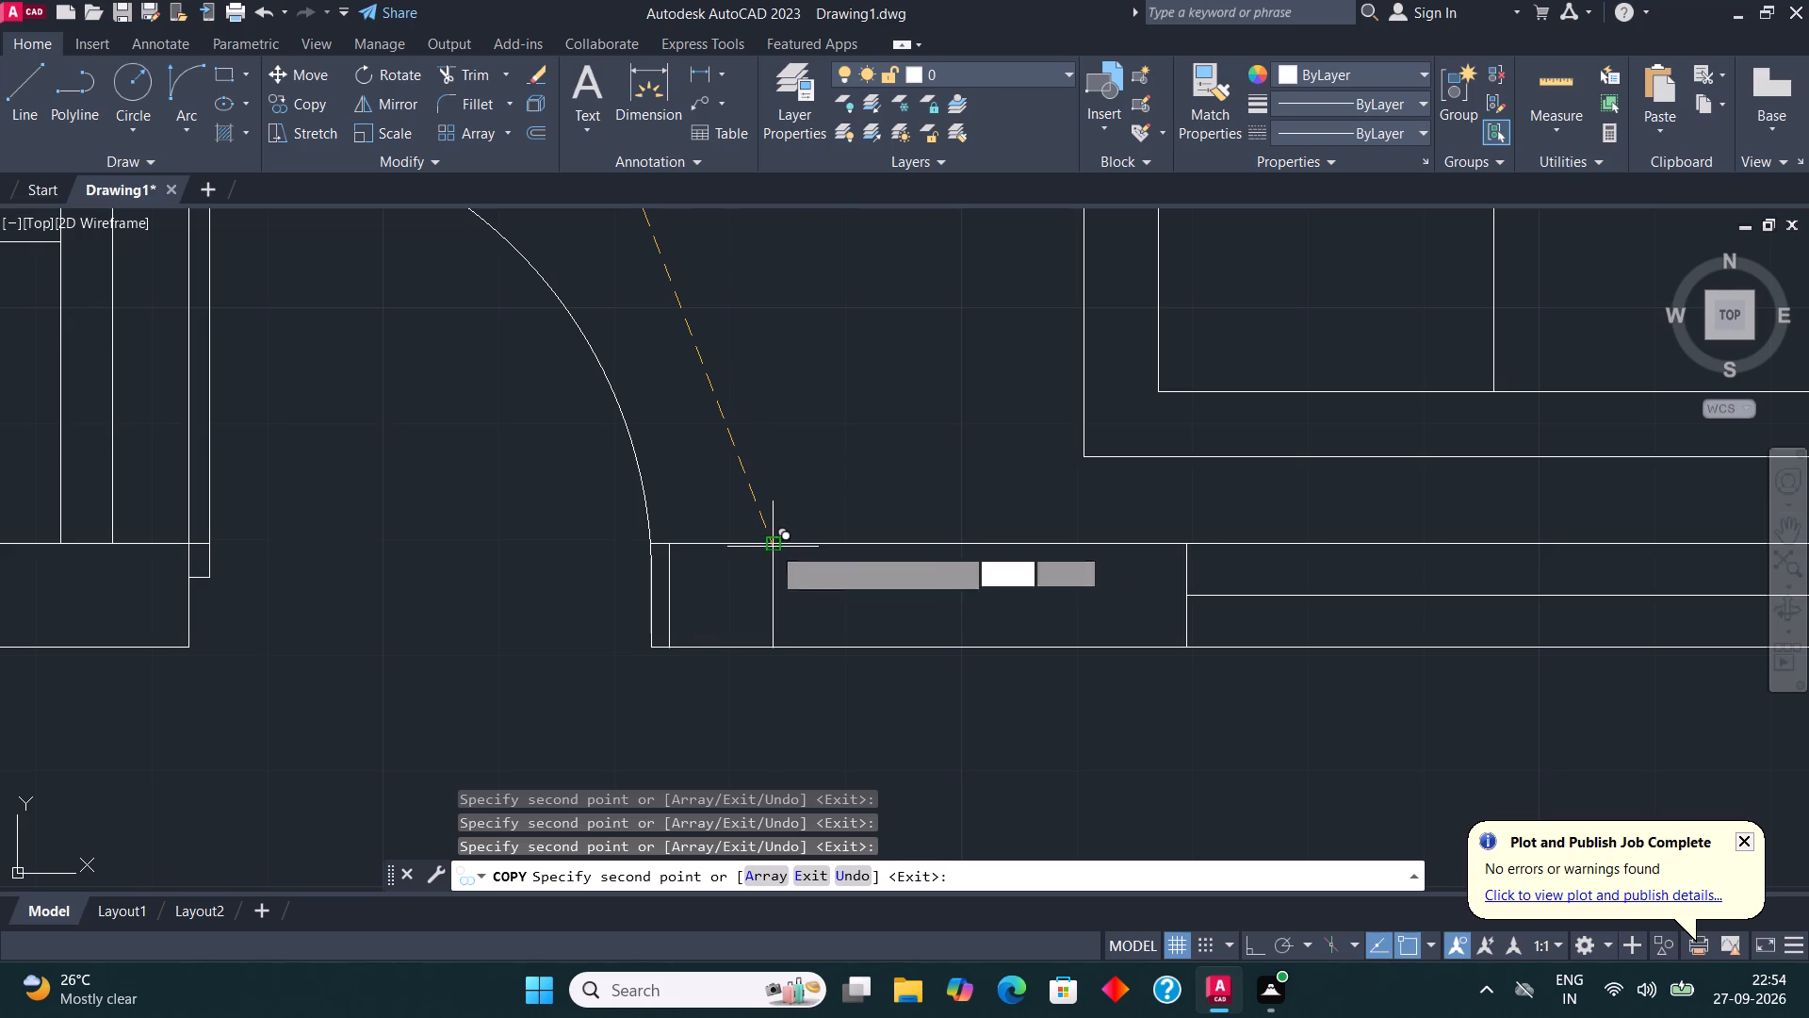
{"action": "scroll", "coordinate": [1324, 481], "scroll_direction": "down", "scroll_amount": 4}
{"action": "scroll", "coordinate": [972, 508], "scroll_direction": "up", "scroll_amount": 3}
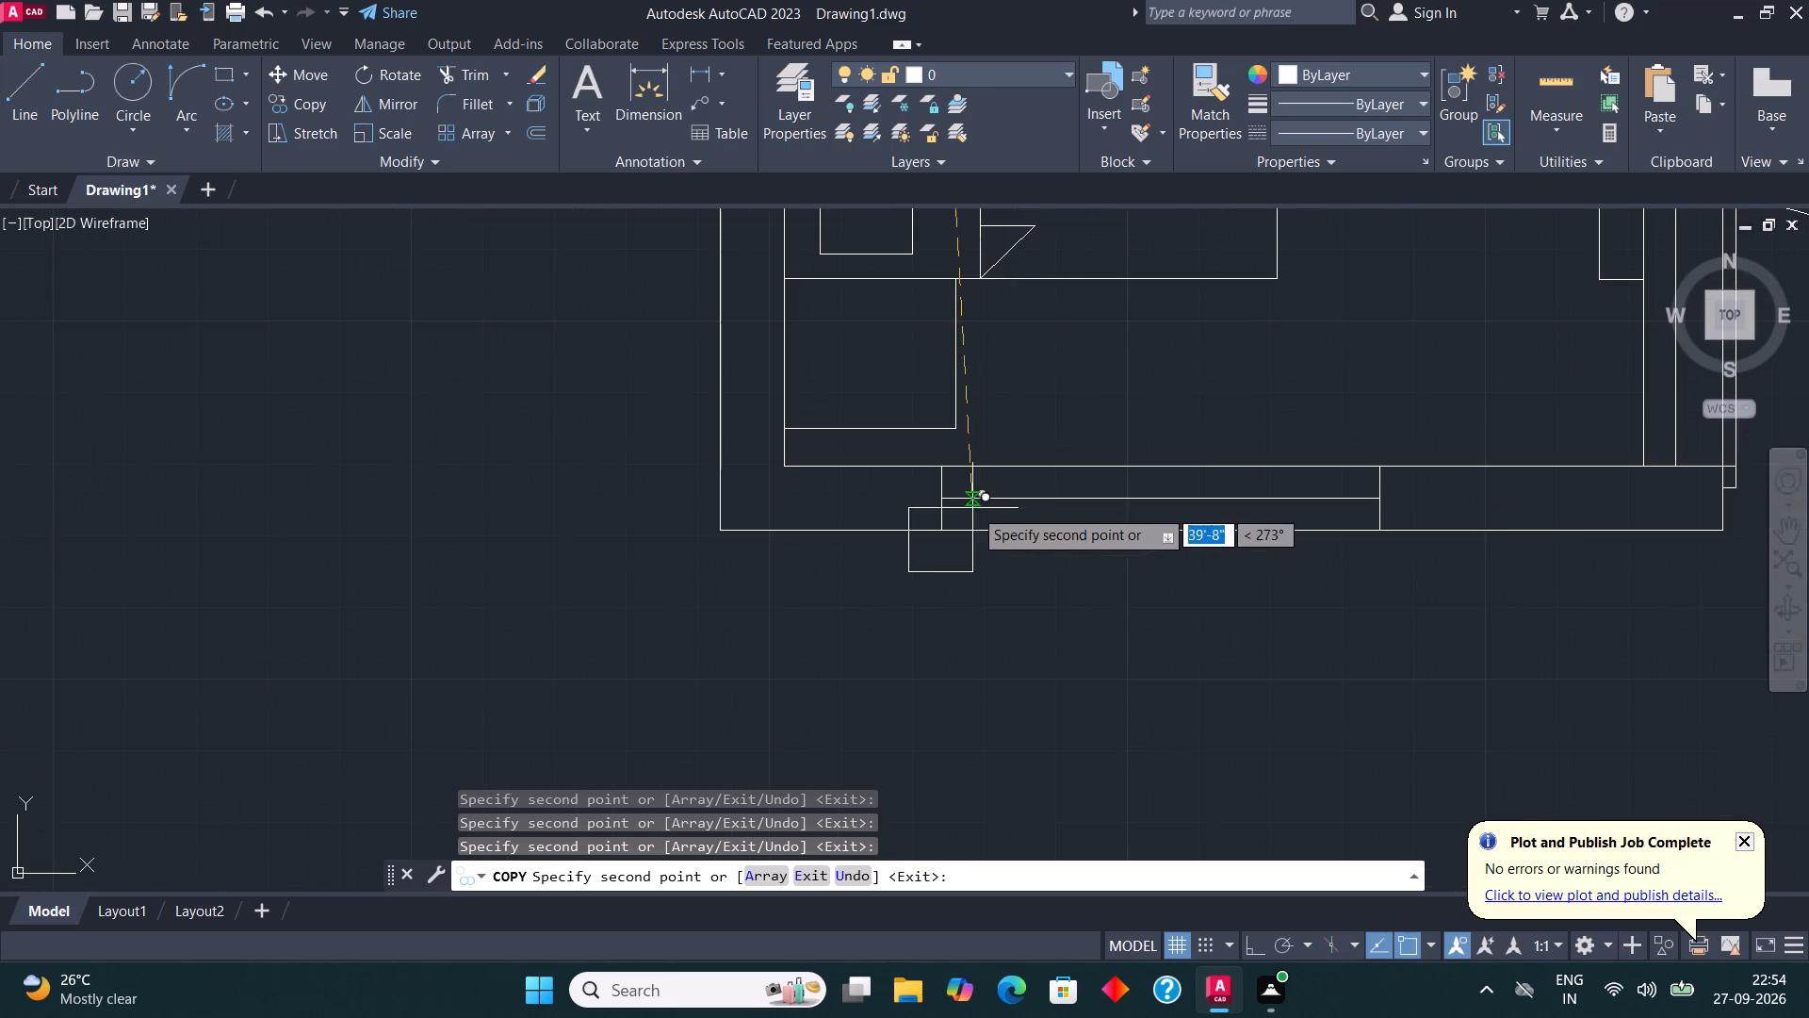
{"action": "scroll", "coordinate": [1235, 541], "scroll_direction": "down", "scroll_amount": 1}
{"action": "scroll", "coordinate": [1540, 508], "scroll_direction": "up", "scroll_amount": 3}
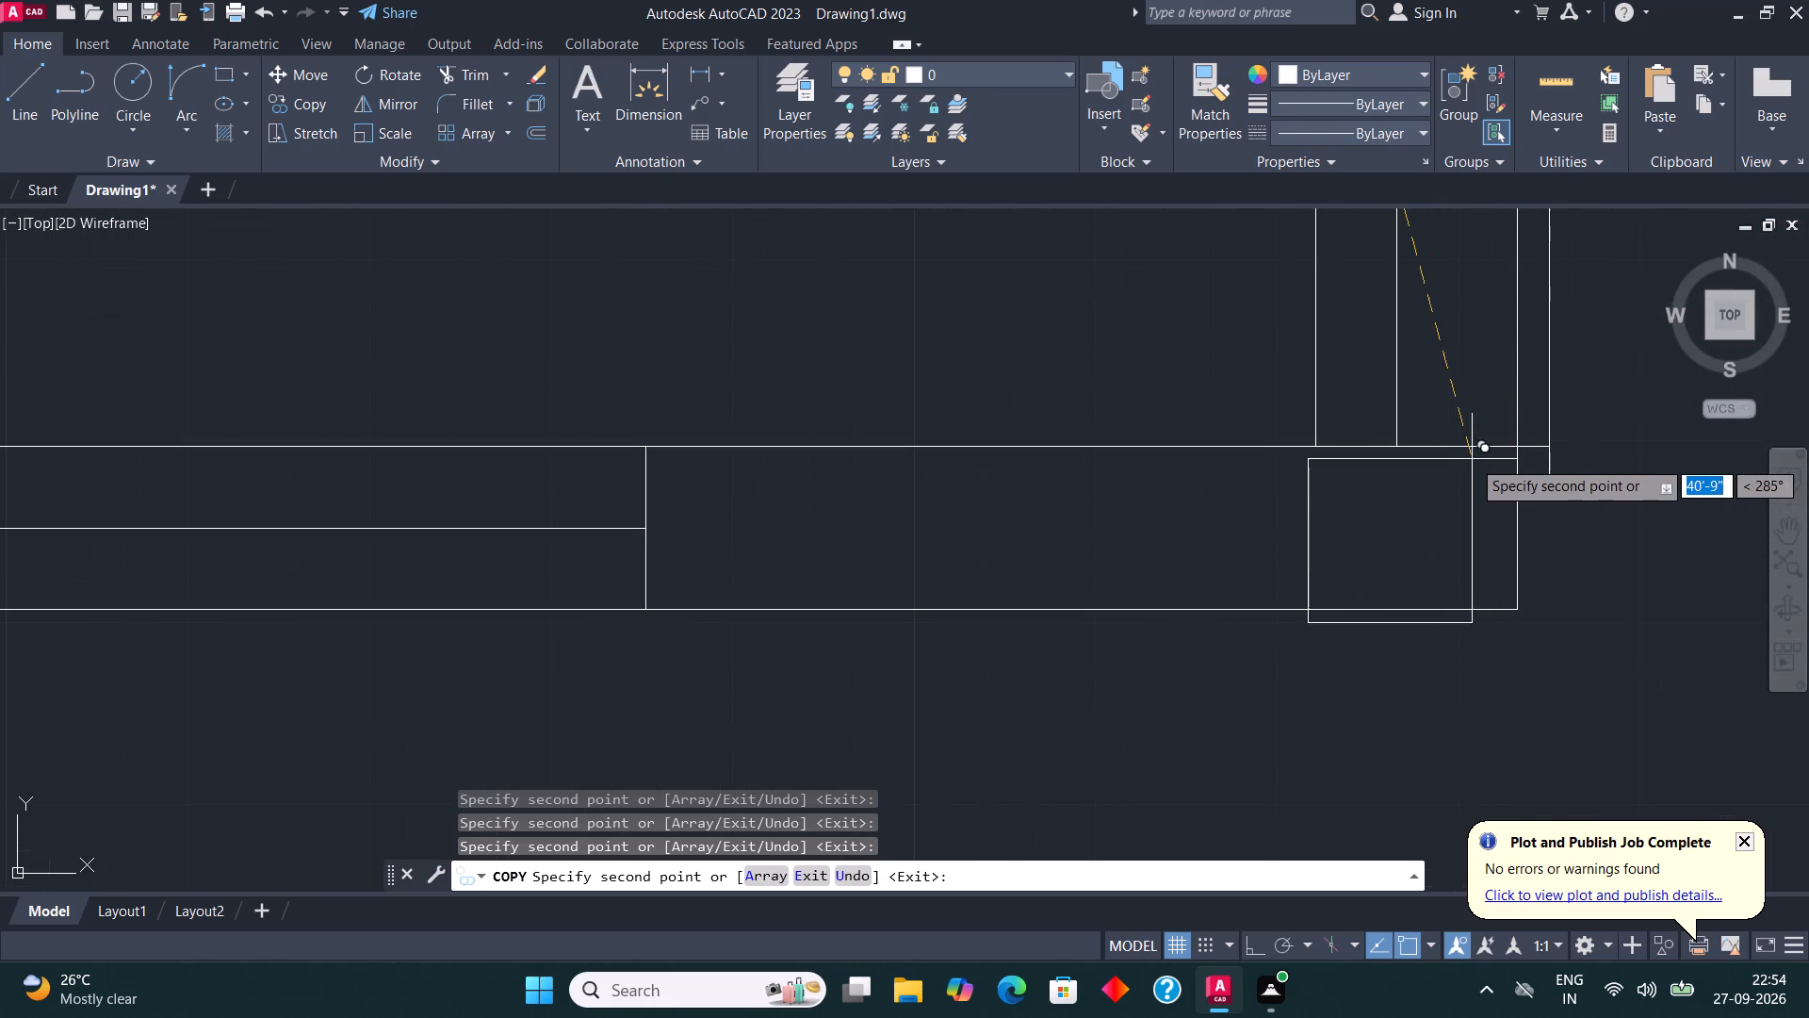
{"action": "left_click", "coordinate": [1483, 445]}
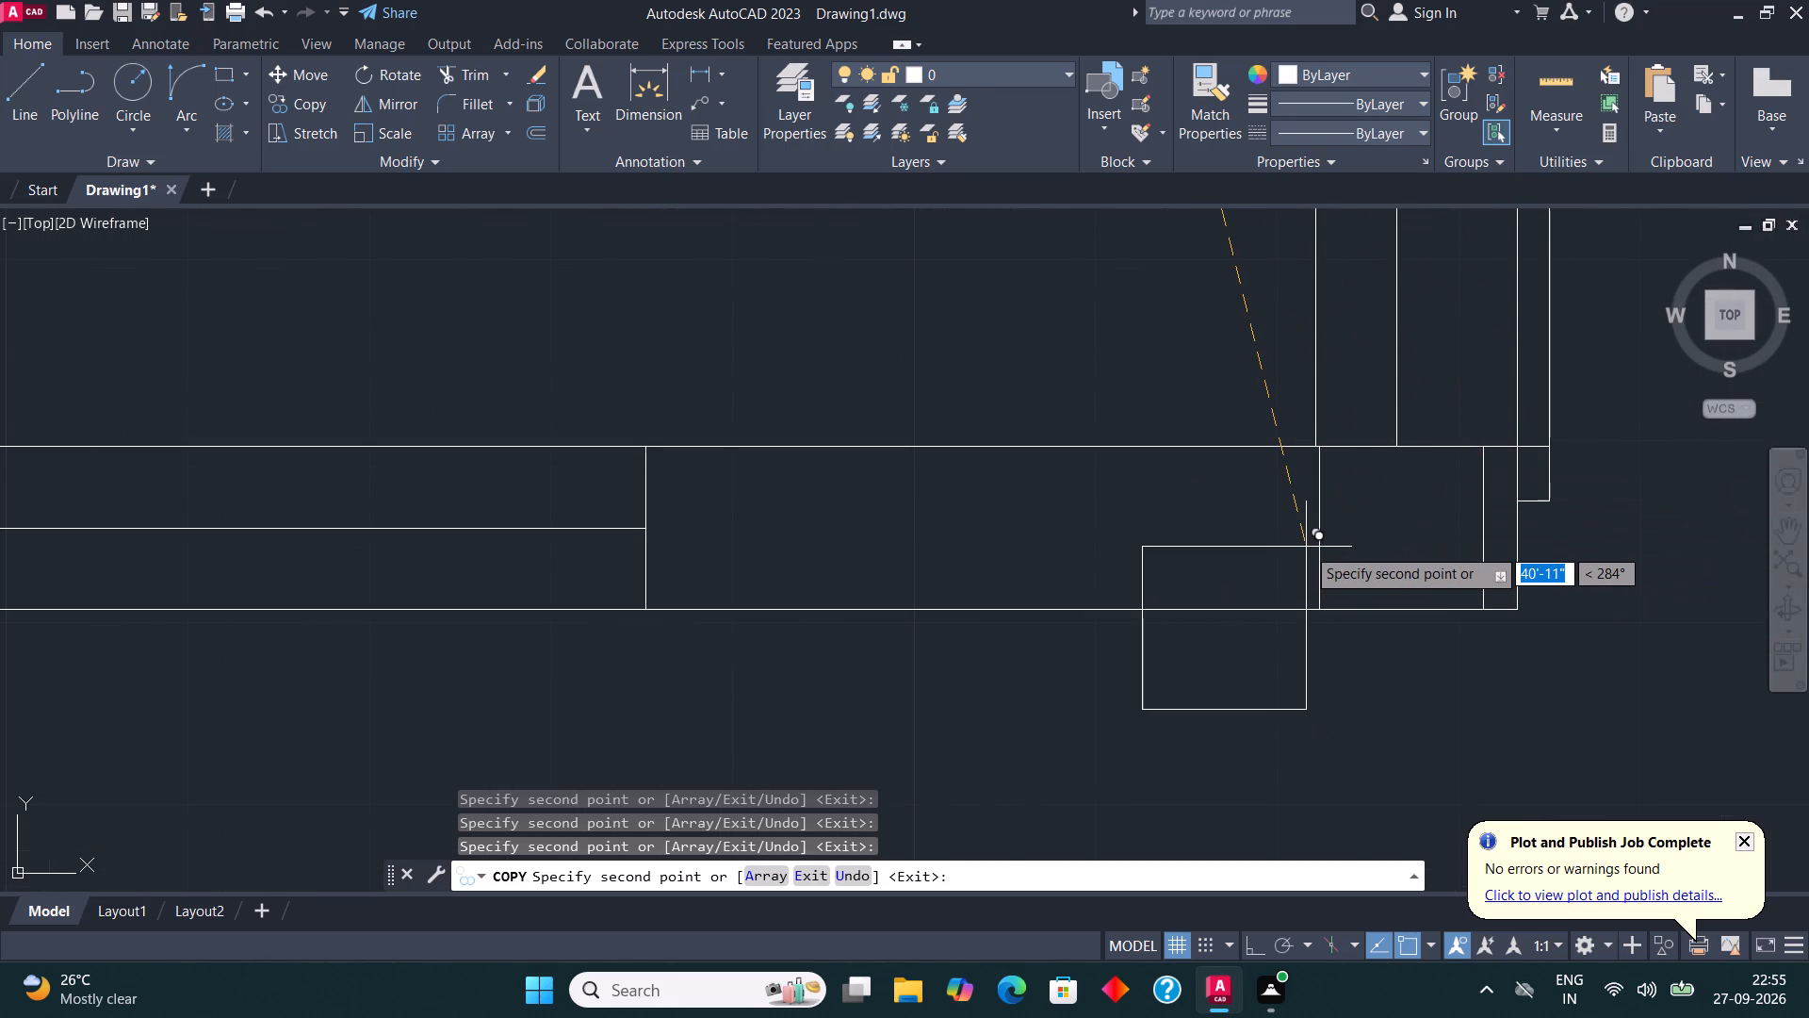
{"action": "scroll", "coordinate": [1310, 547], "scroll_direction": "down", "scroll_amount": 3}
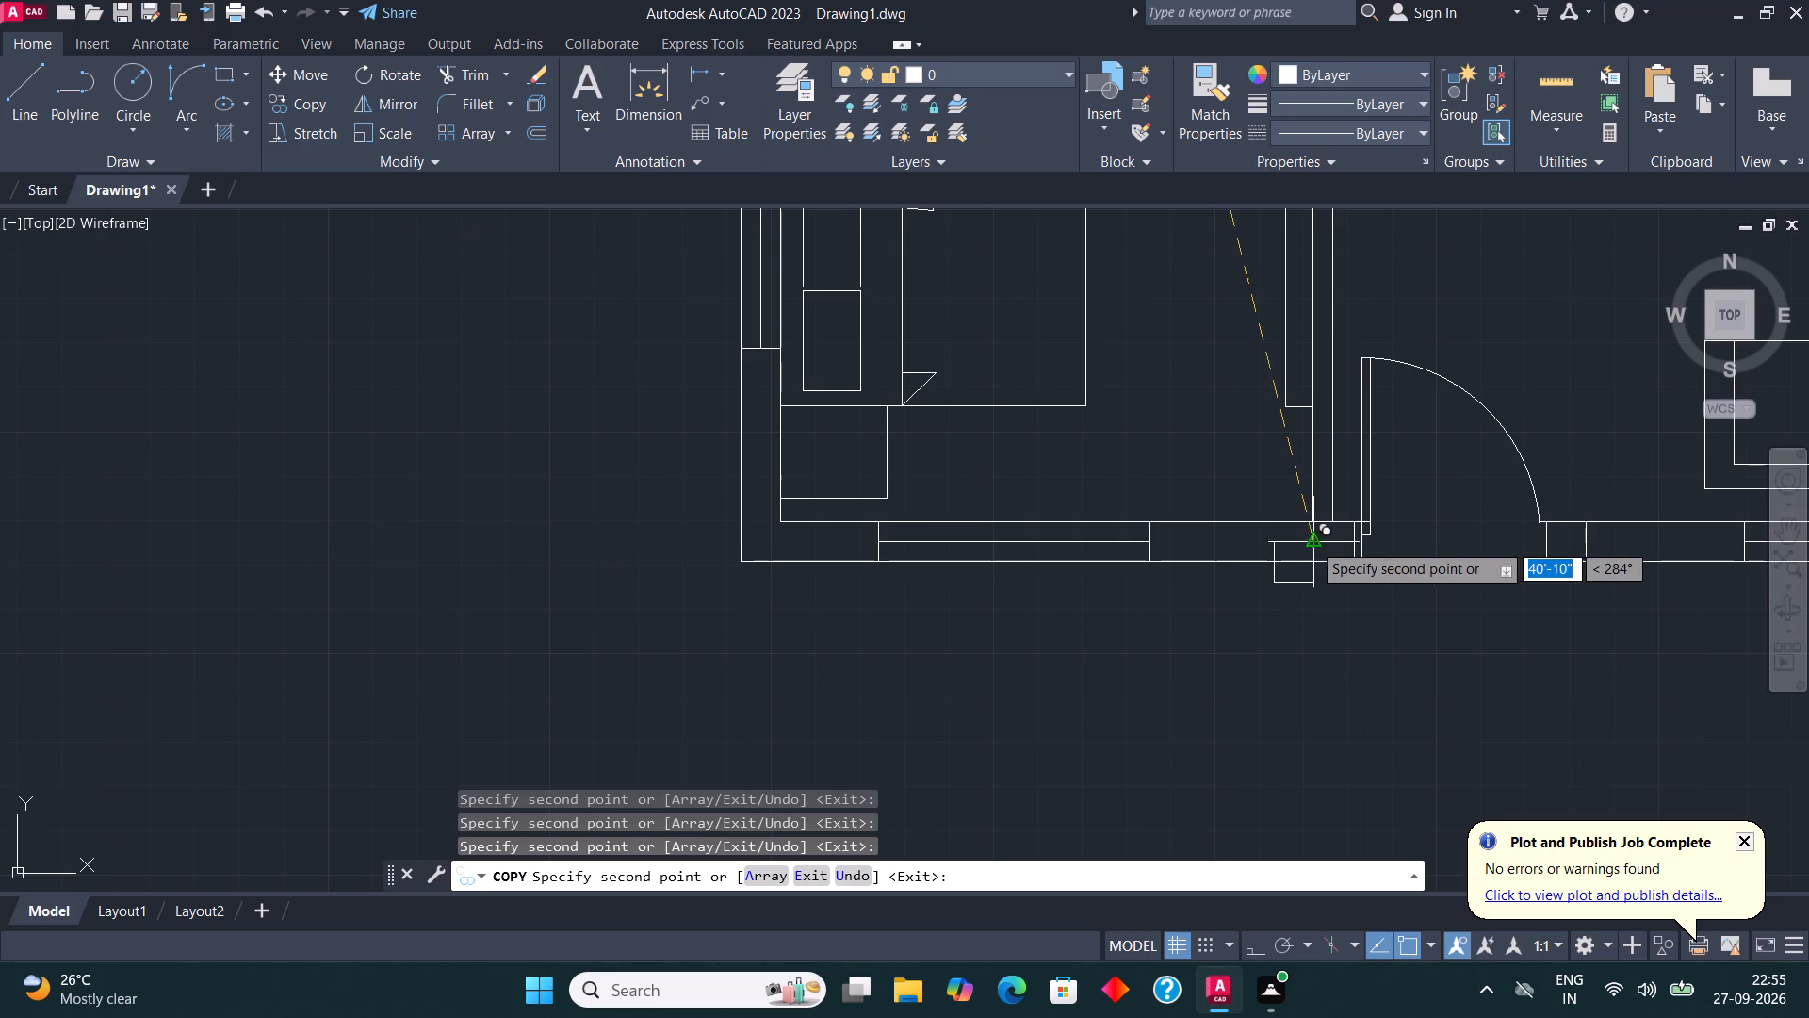
{"action": "scroll", "coordinate": [739, 520], "scroll_direction": "up", "scroll_amount": 3}
{"action": "left_click", "coordinate": [895, 521]}
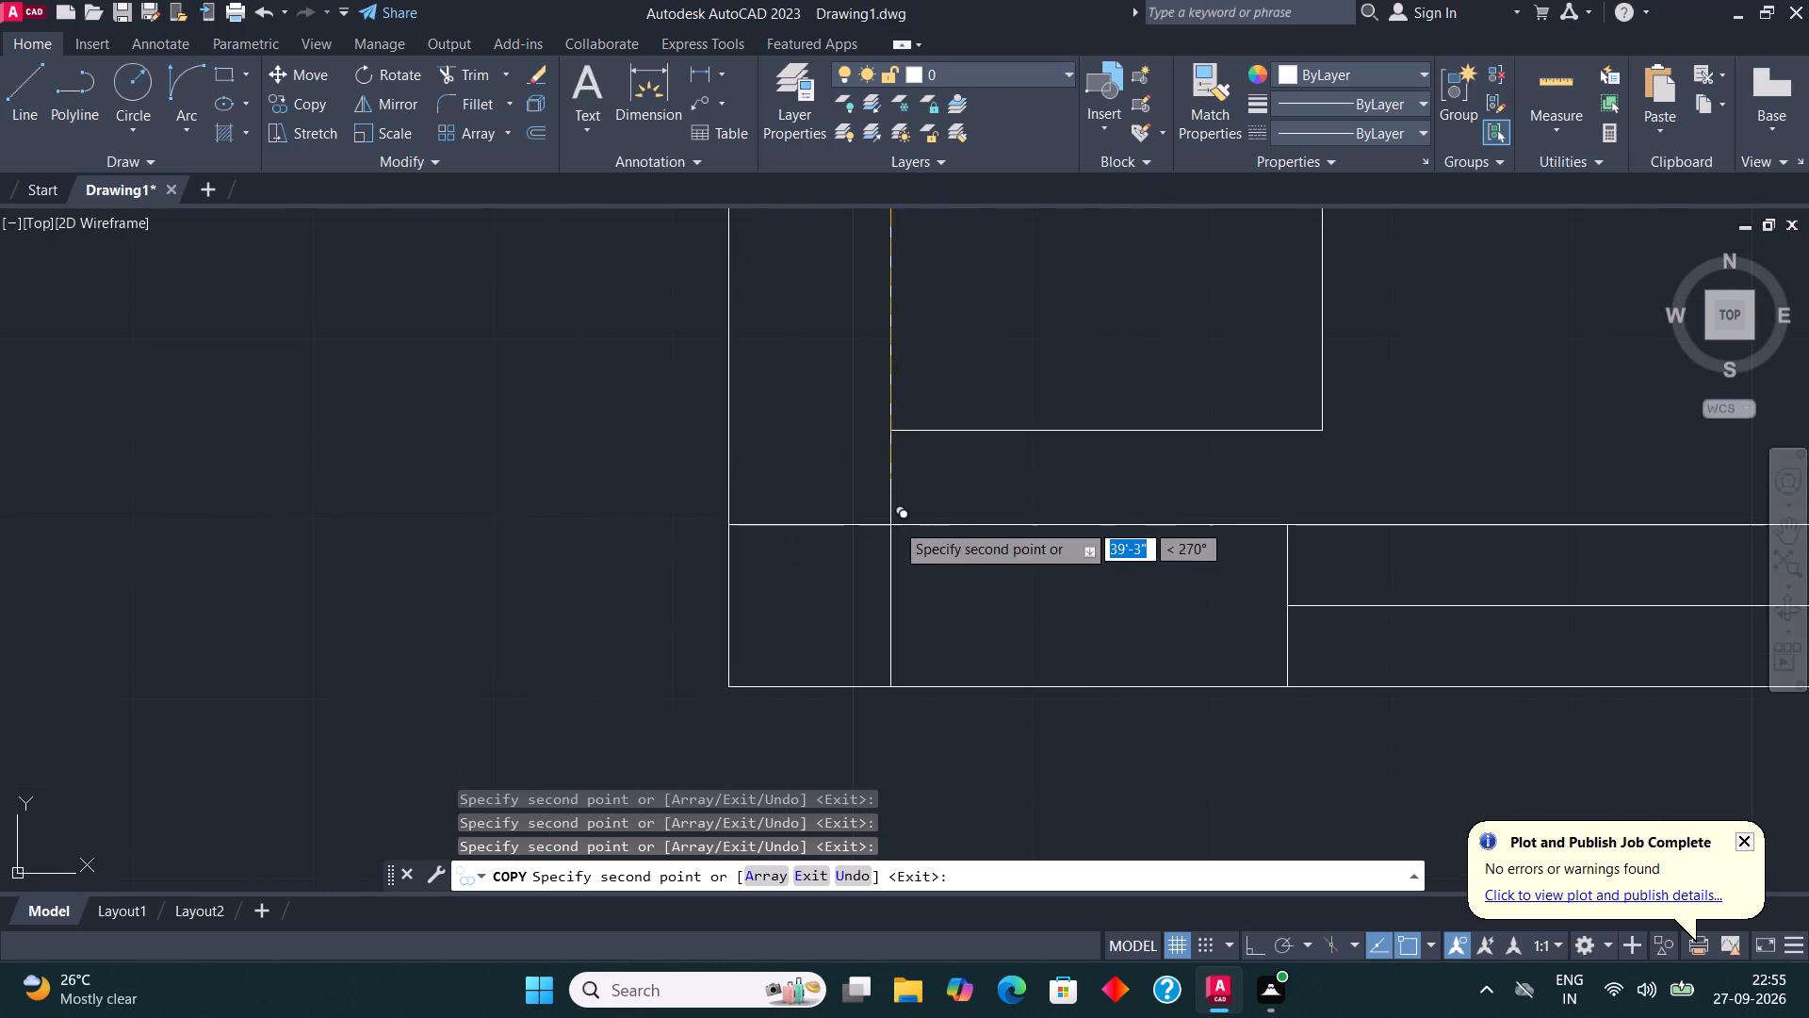
Copy the square along the west wall where the kitchen's south wall, the kitchen–toilet wall and the toilet's north wall meet it.
{"action": "scroll", "coordinate": [894, 616], "scroll_direction": "down", "scroll_amount": 2}
{"action": "scroll", "coordinate": [970, 627], "scroll_direction": "down", "scroll_amount": 3}
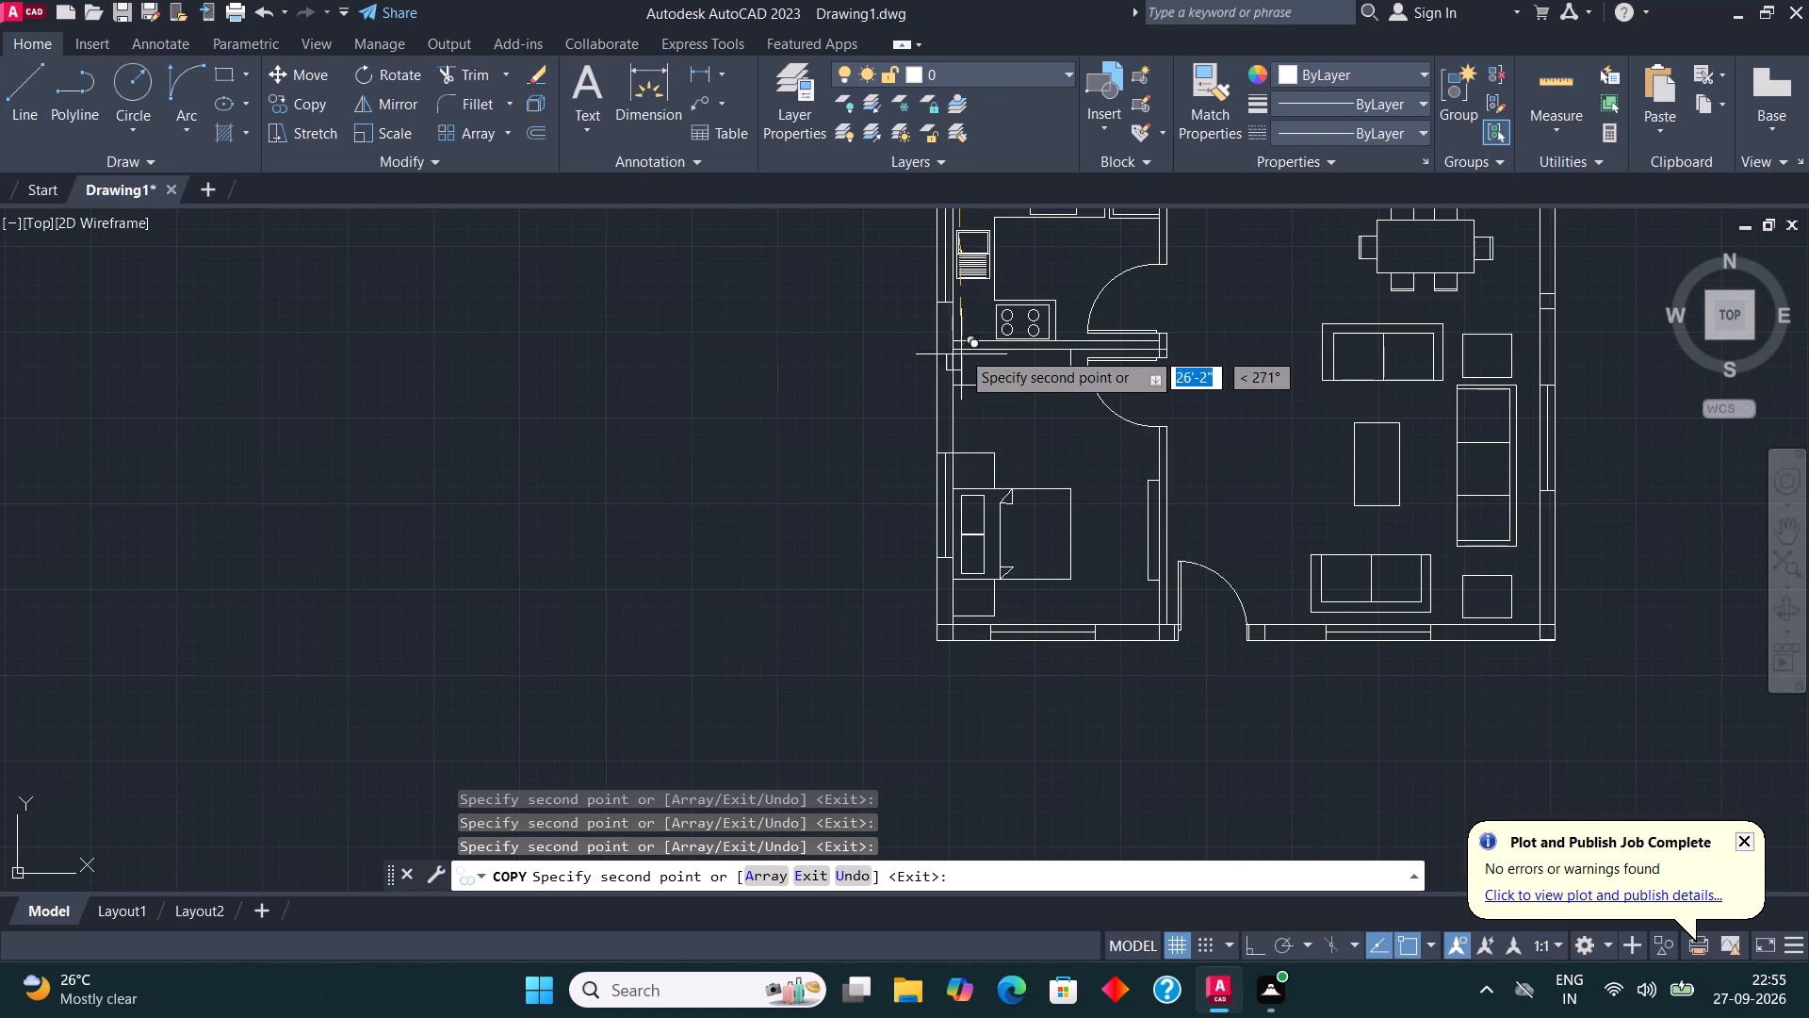
{"action": "scroll", "coordinate": [952, 320], "scroll_direction": "up", "scroll_amount": 4}
{"action": "left_click", "coordinate": [936, 456]}
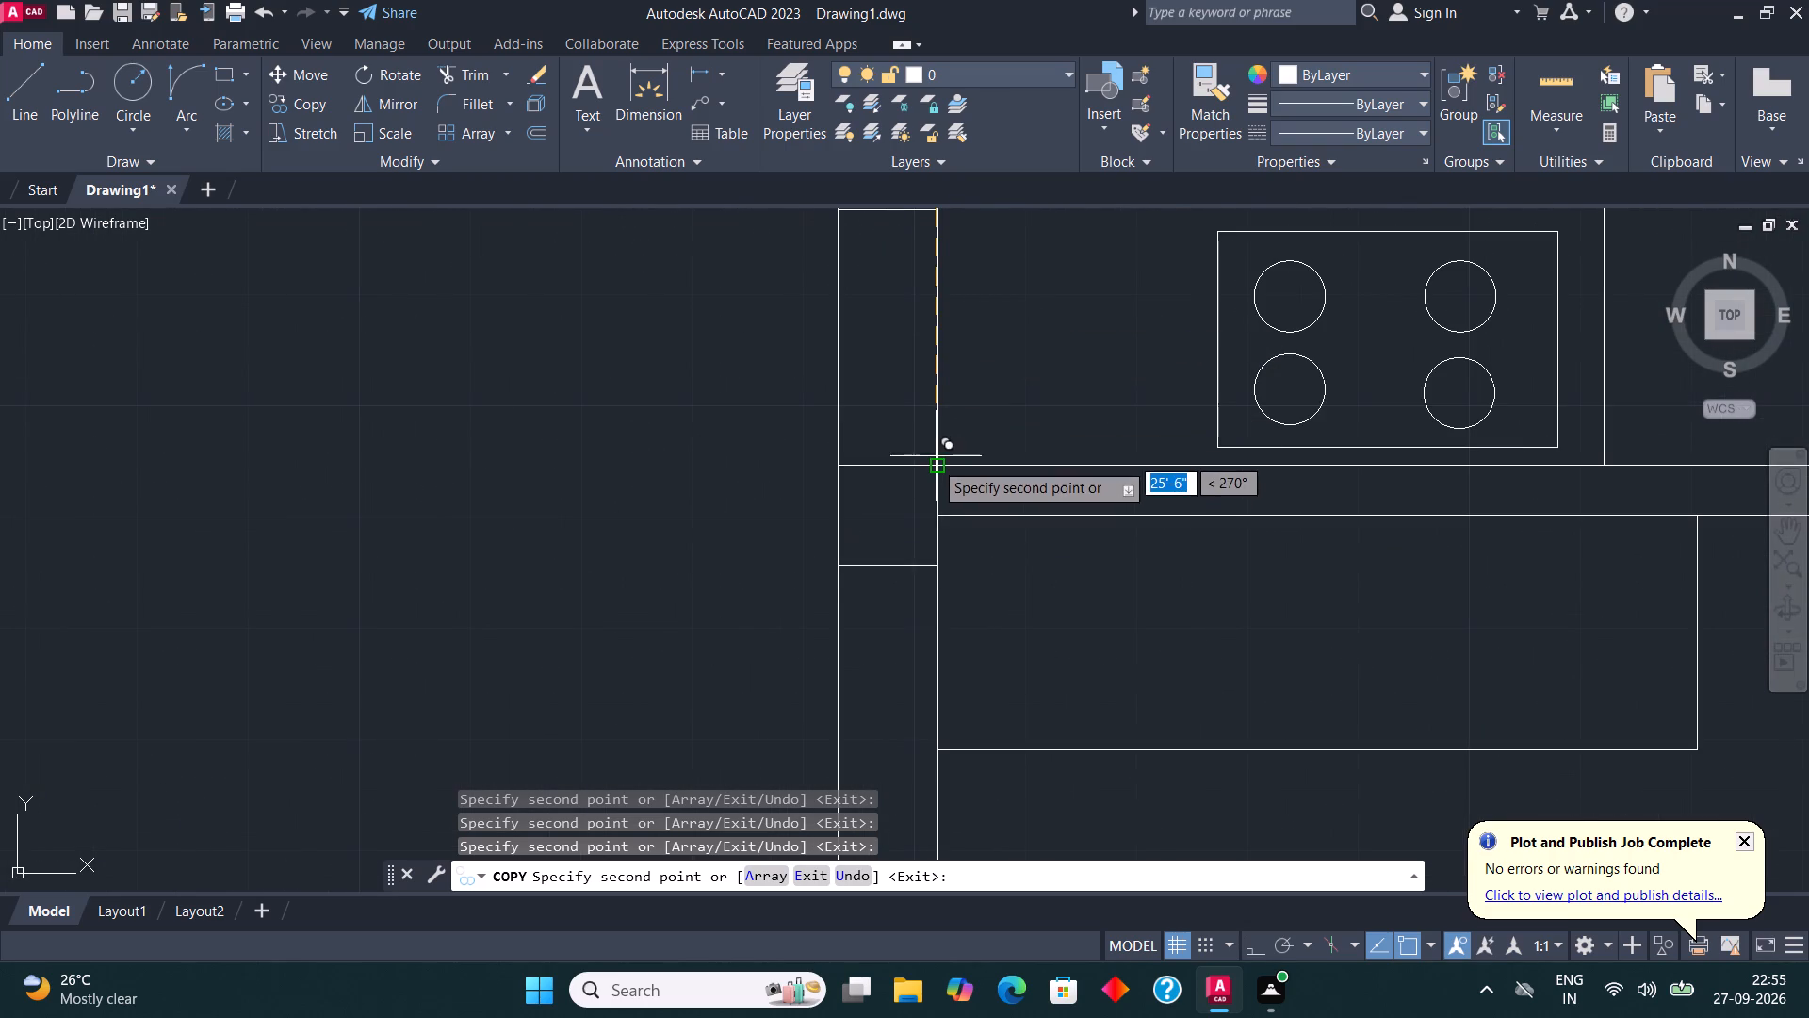
{"action": "scroll", "coordinate": [552, 647], "scroll_direction": "down", "scroll_amount": 4}
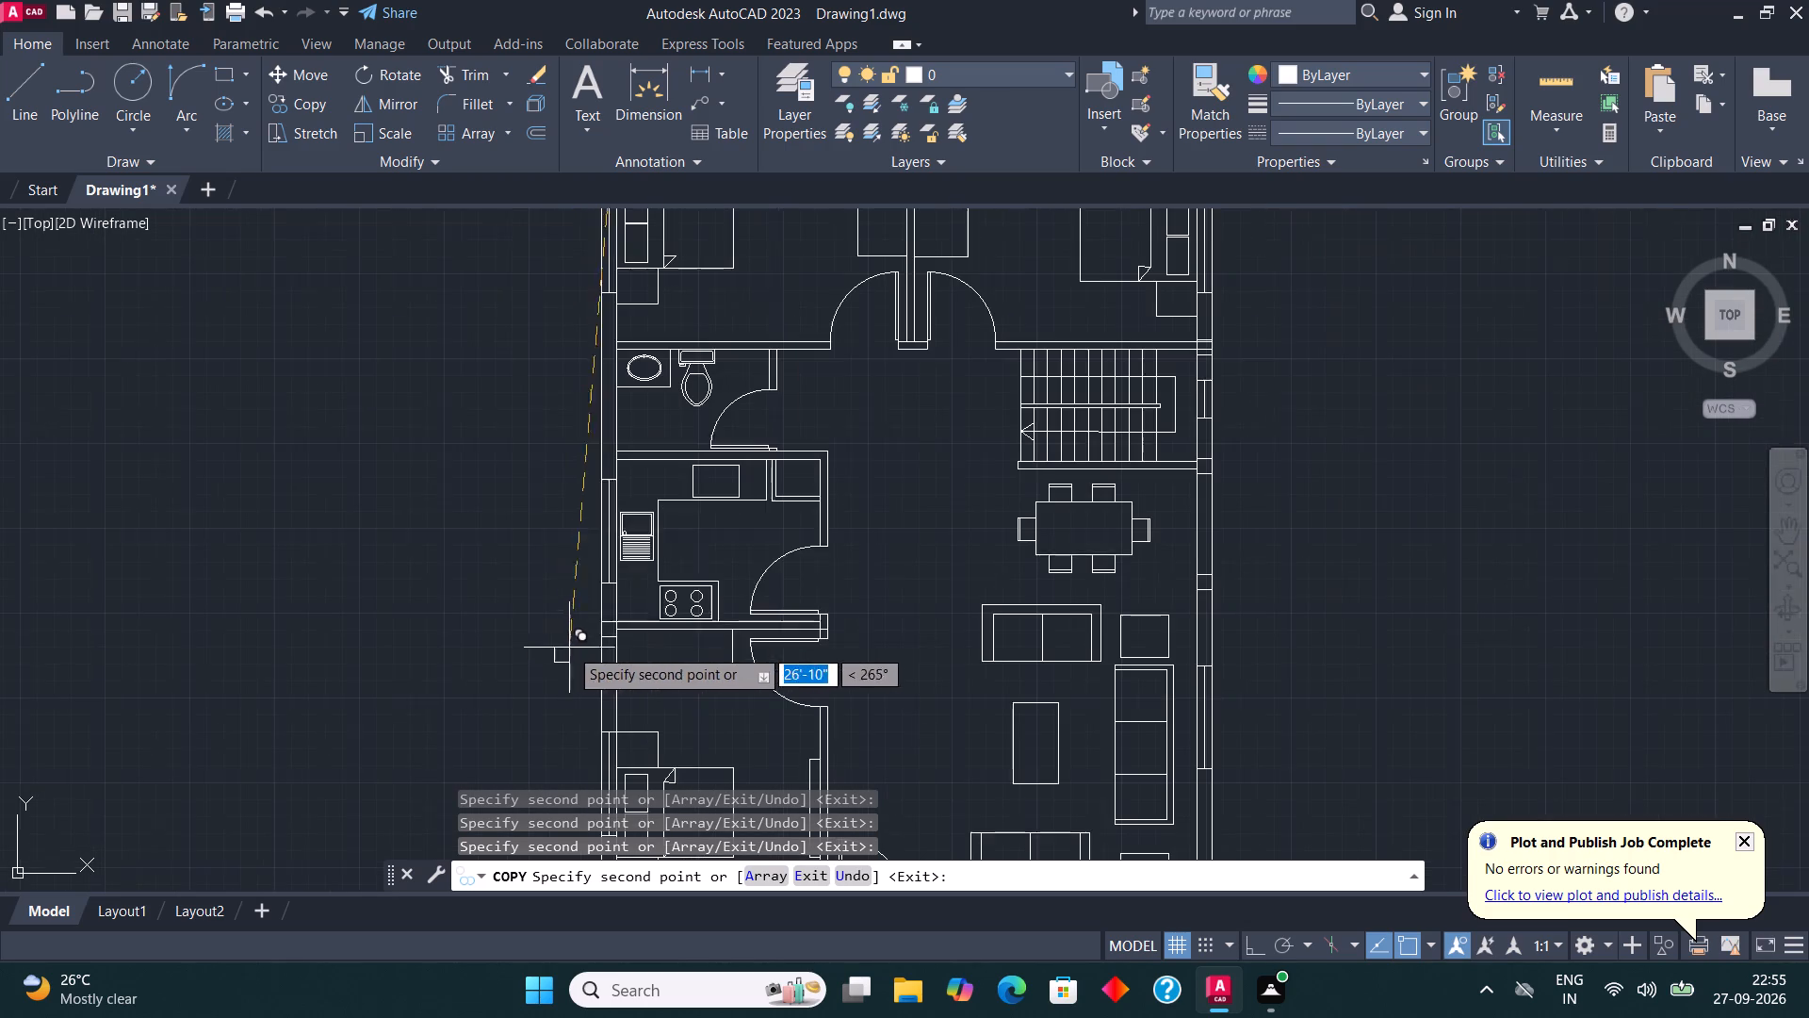
{"action": "scroll", "coordinate": [608, 454], "scroll_direction": "up", "scroll_amount": 5}
{"action": "left_click", "coordinate": [655, 436]}
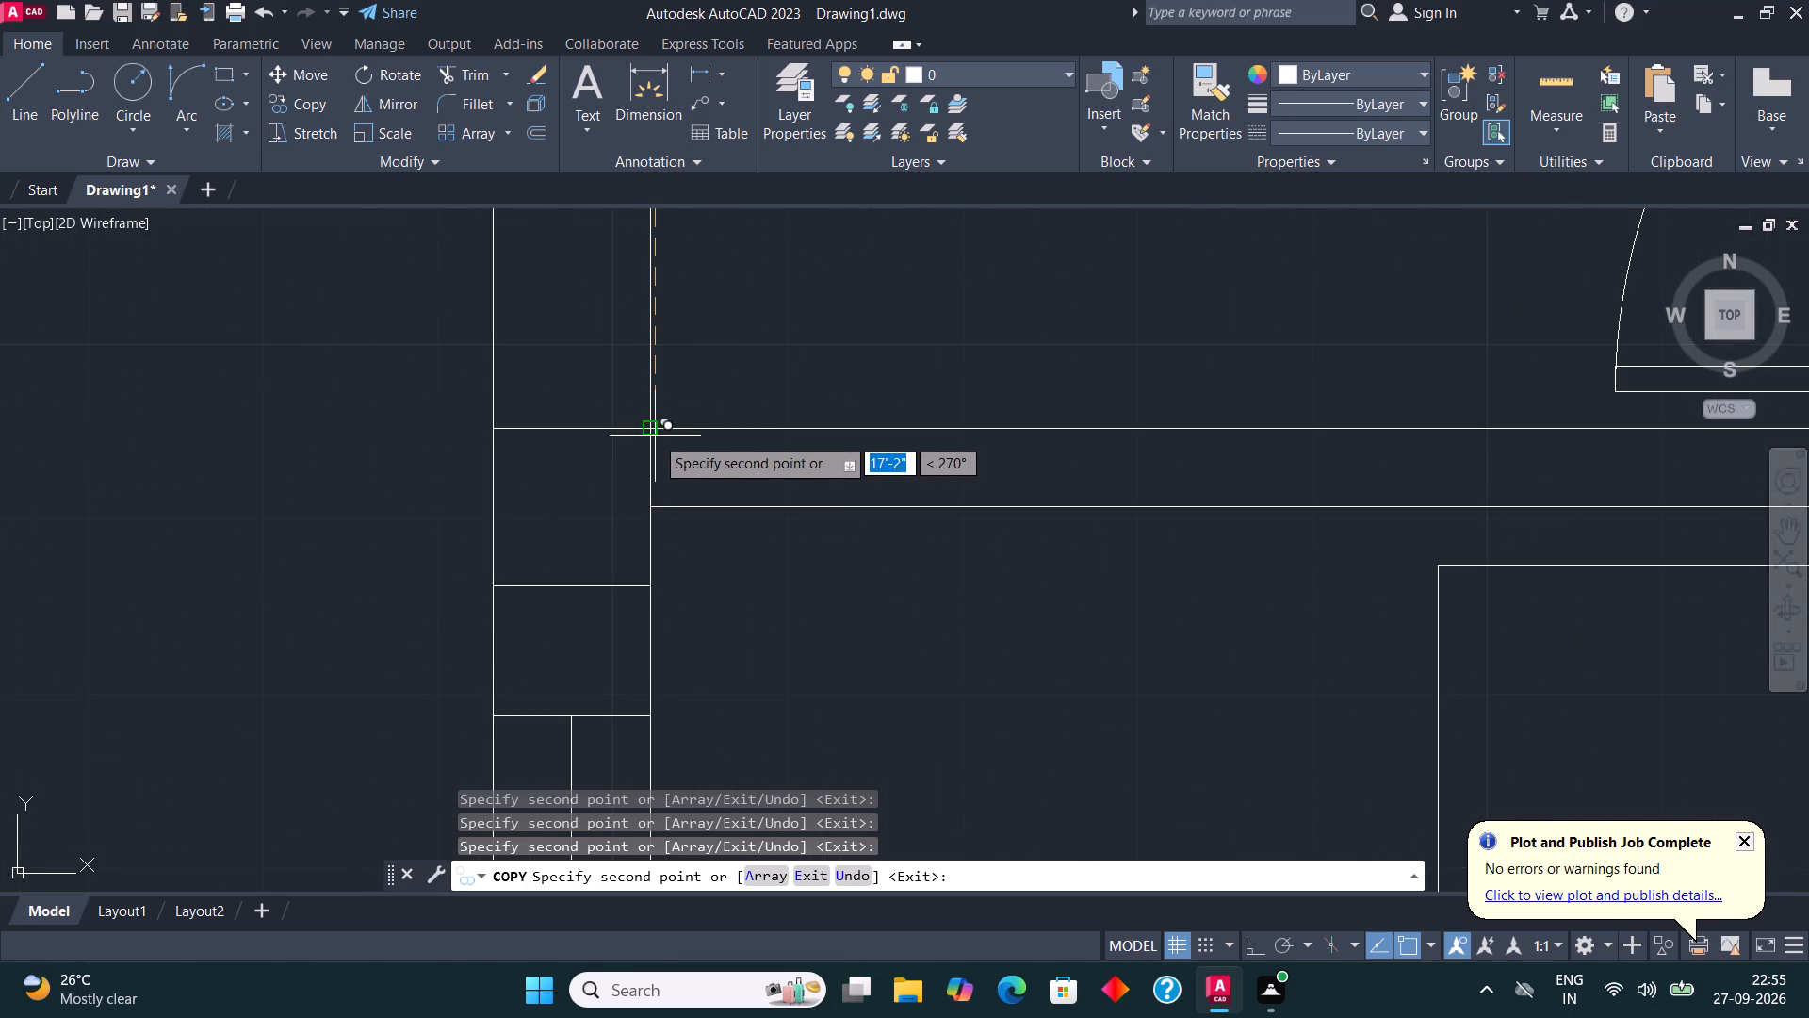
{"action": "scroll", "coordinate": [840, 544], "scroll_direction": "down", "scroll_amount": 2}
{"action": "scroll", "coordinate": [877, 628], "scroll_direction": "down", "scroll_amount": 3}
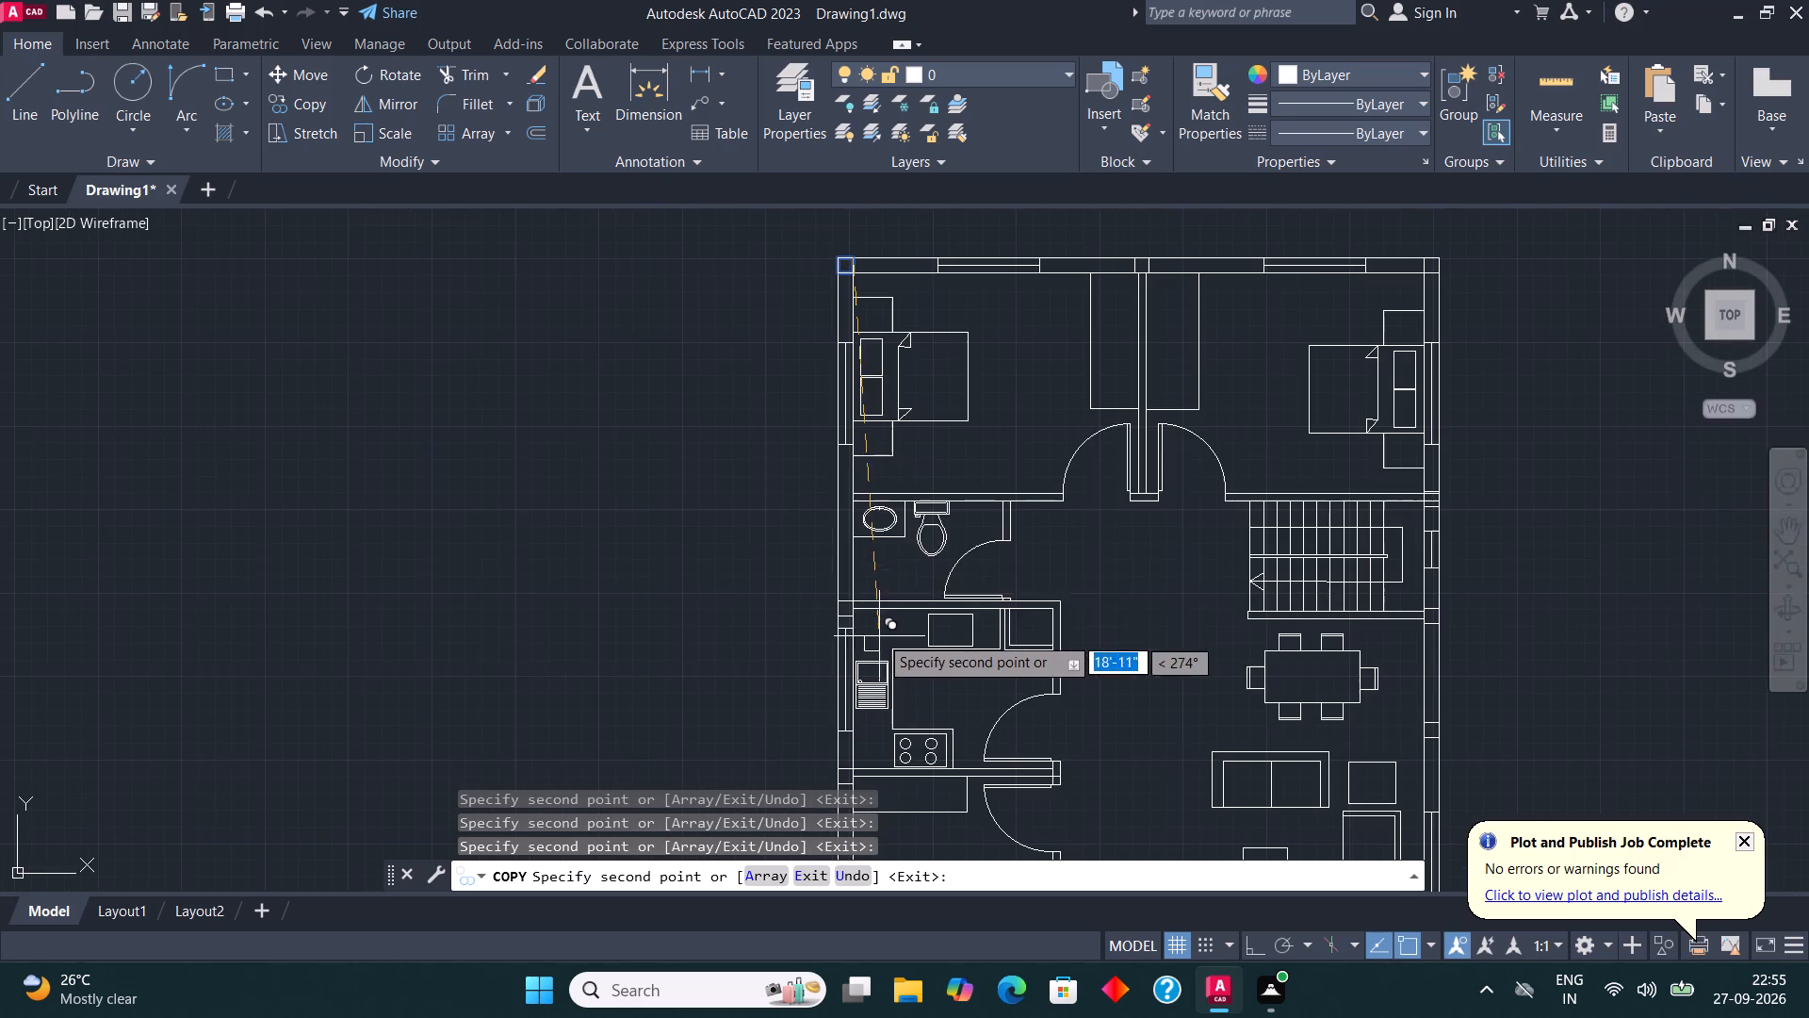
{"action": "scroll", "coordinate": [843, 493], "scroll_direction": "up", "scroll_amount": 4}
{"action": "left_click", "coordinate": [862, 496]}
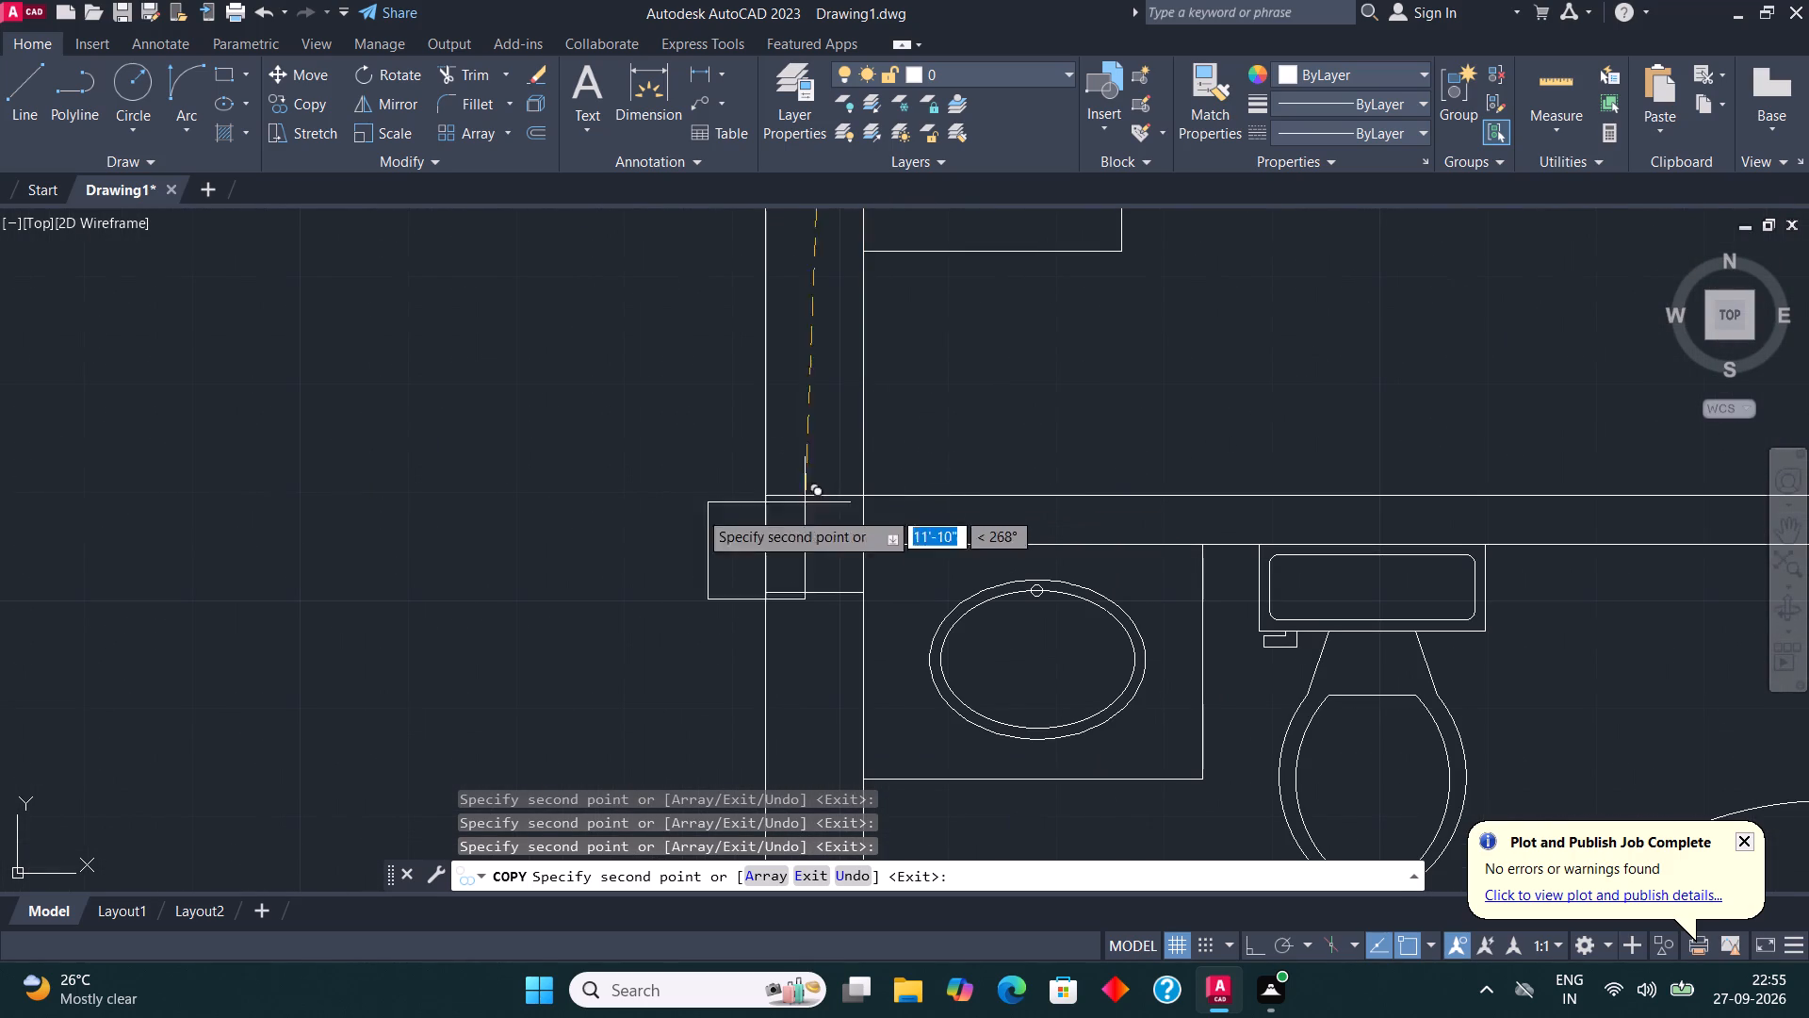
Copy the square to the kitchen's outer northeast wall corner and finish copying.
{"action": "scroll", "coordinate": [627, 542], "scroll_direction": "down", "scroll_amount": 3}
{"action": "scroll", "coordinate": [774, 623], "scroll_direction": "down", "scroll_amount": 1}
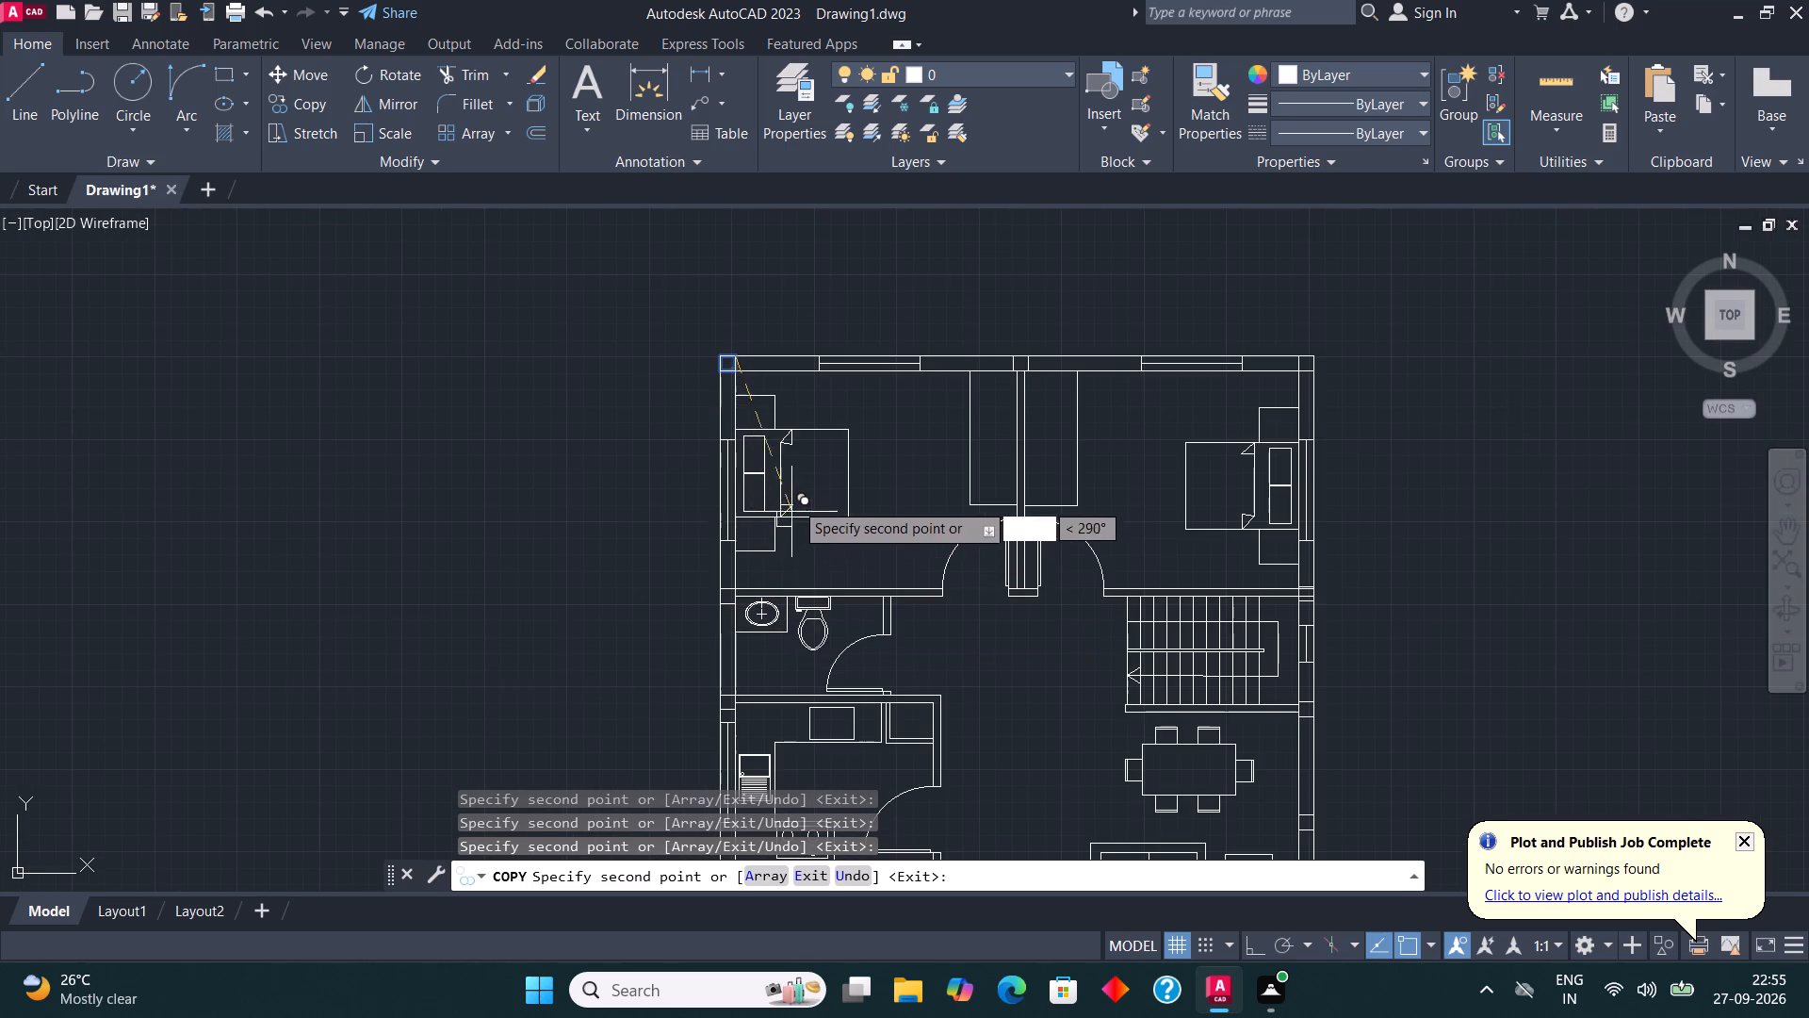
{"action": "scroll", "coordinate": [811, 437], "scroll_direction": "down", "scroll_amount": 2}
{"action": "scroll", "coordinate": [839, 550], "scroll_direction": "up", "scroll_amount": 4}
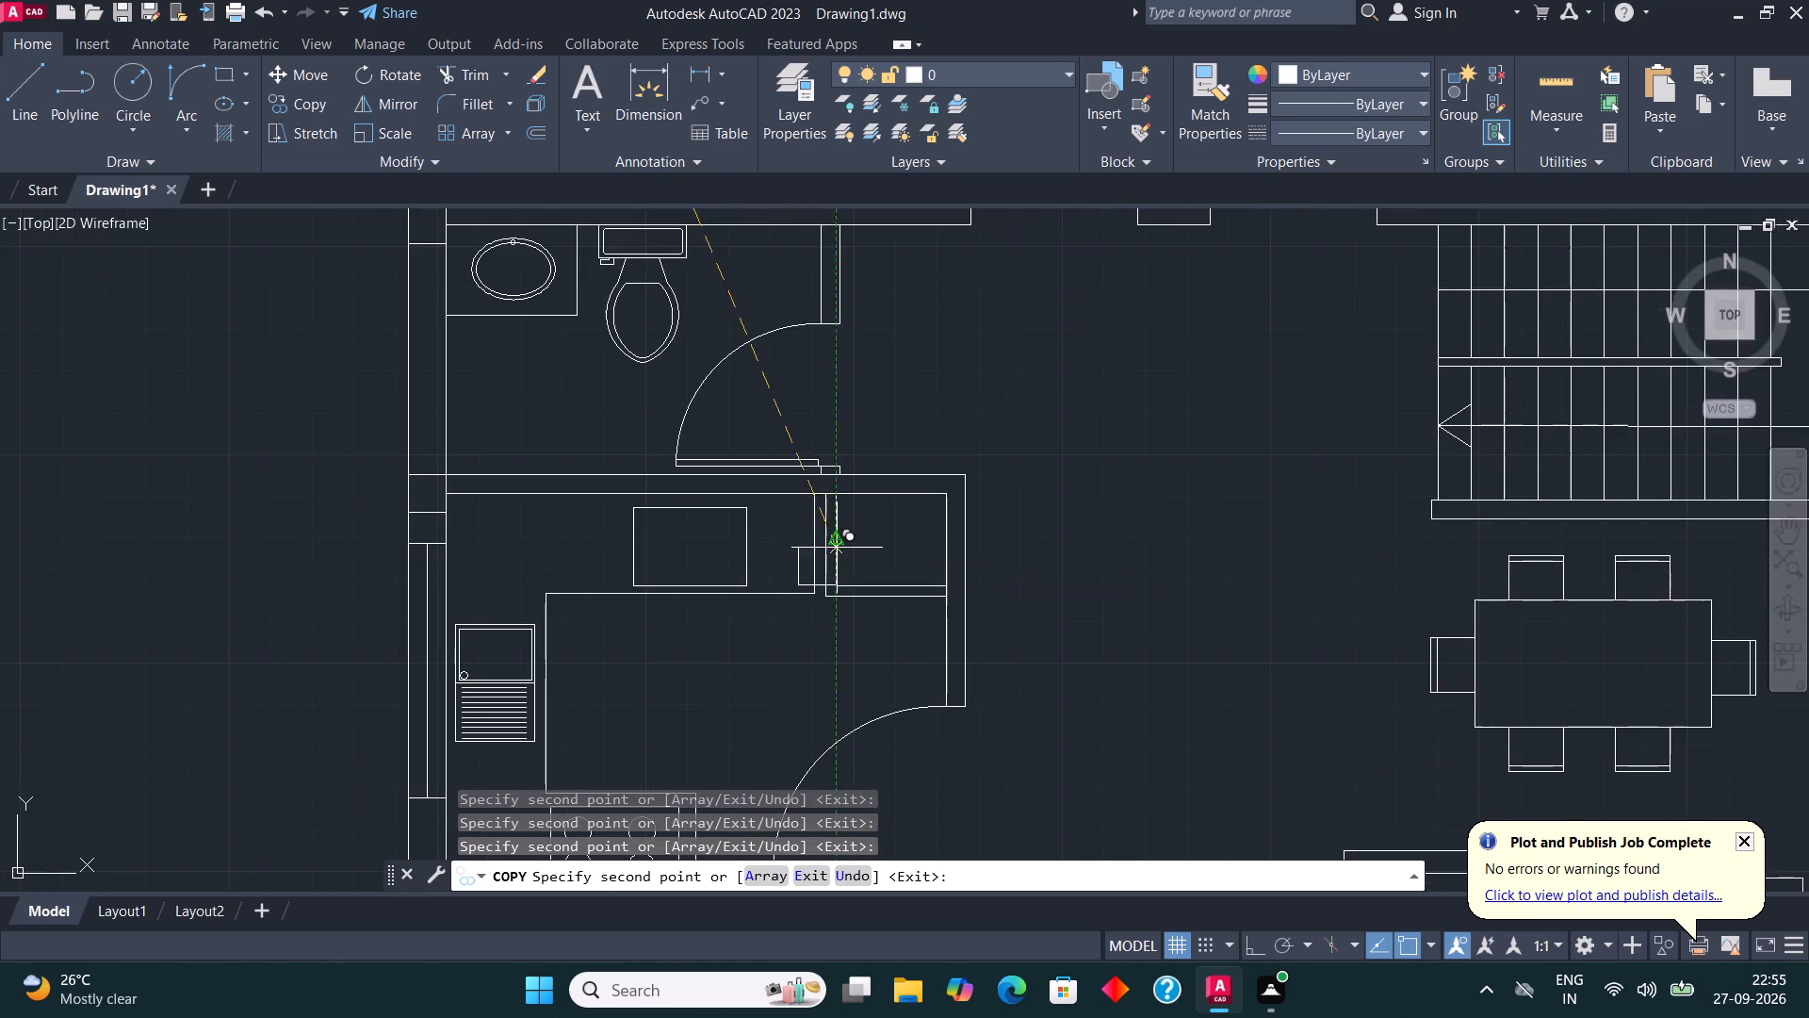
{"action": "scroll", "coordinate": [951, 482], "scroll_direction": "up", "scroll_amount": 3}
{"action": "left_click", "coordinate": [991, 457]}
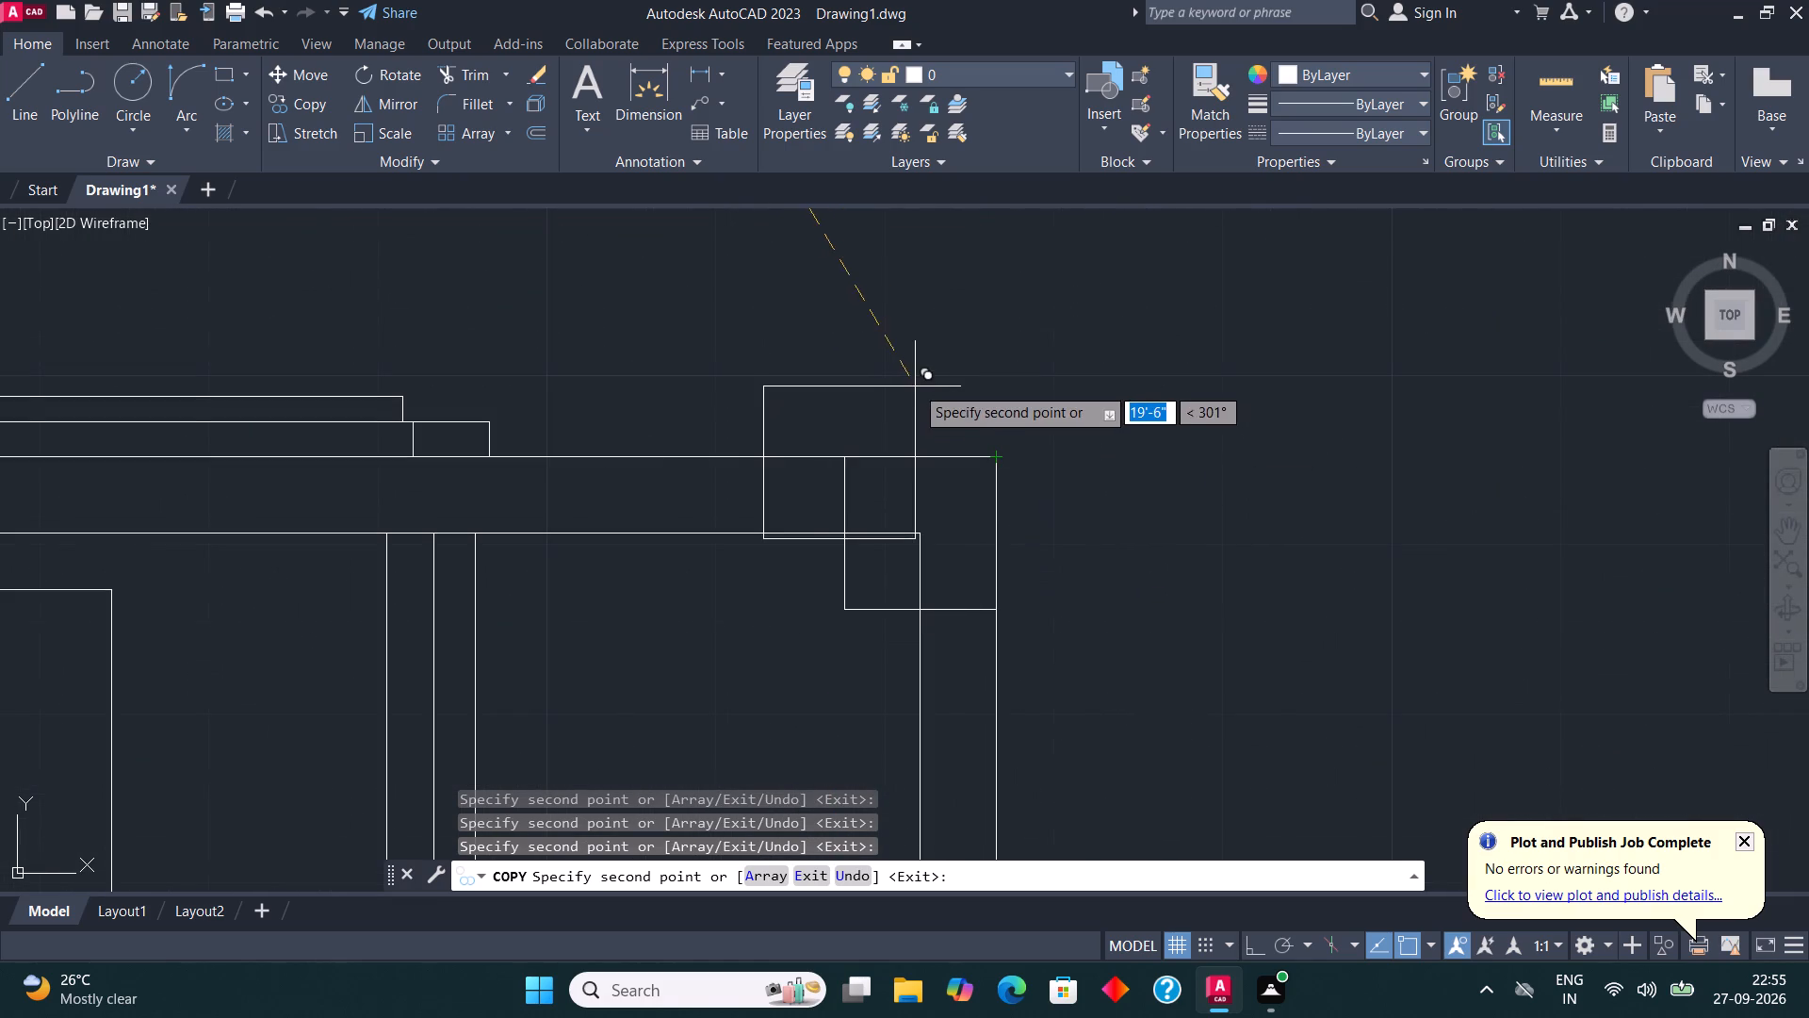
{"action": "scroll", "coordinate": [917, 373], "scroll_direction": "down", "scroll_amount": 2}
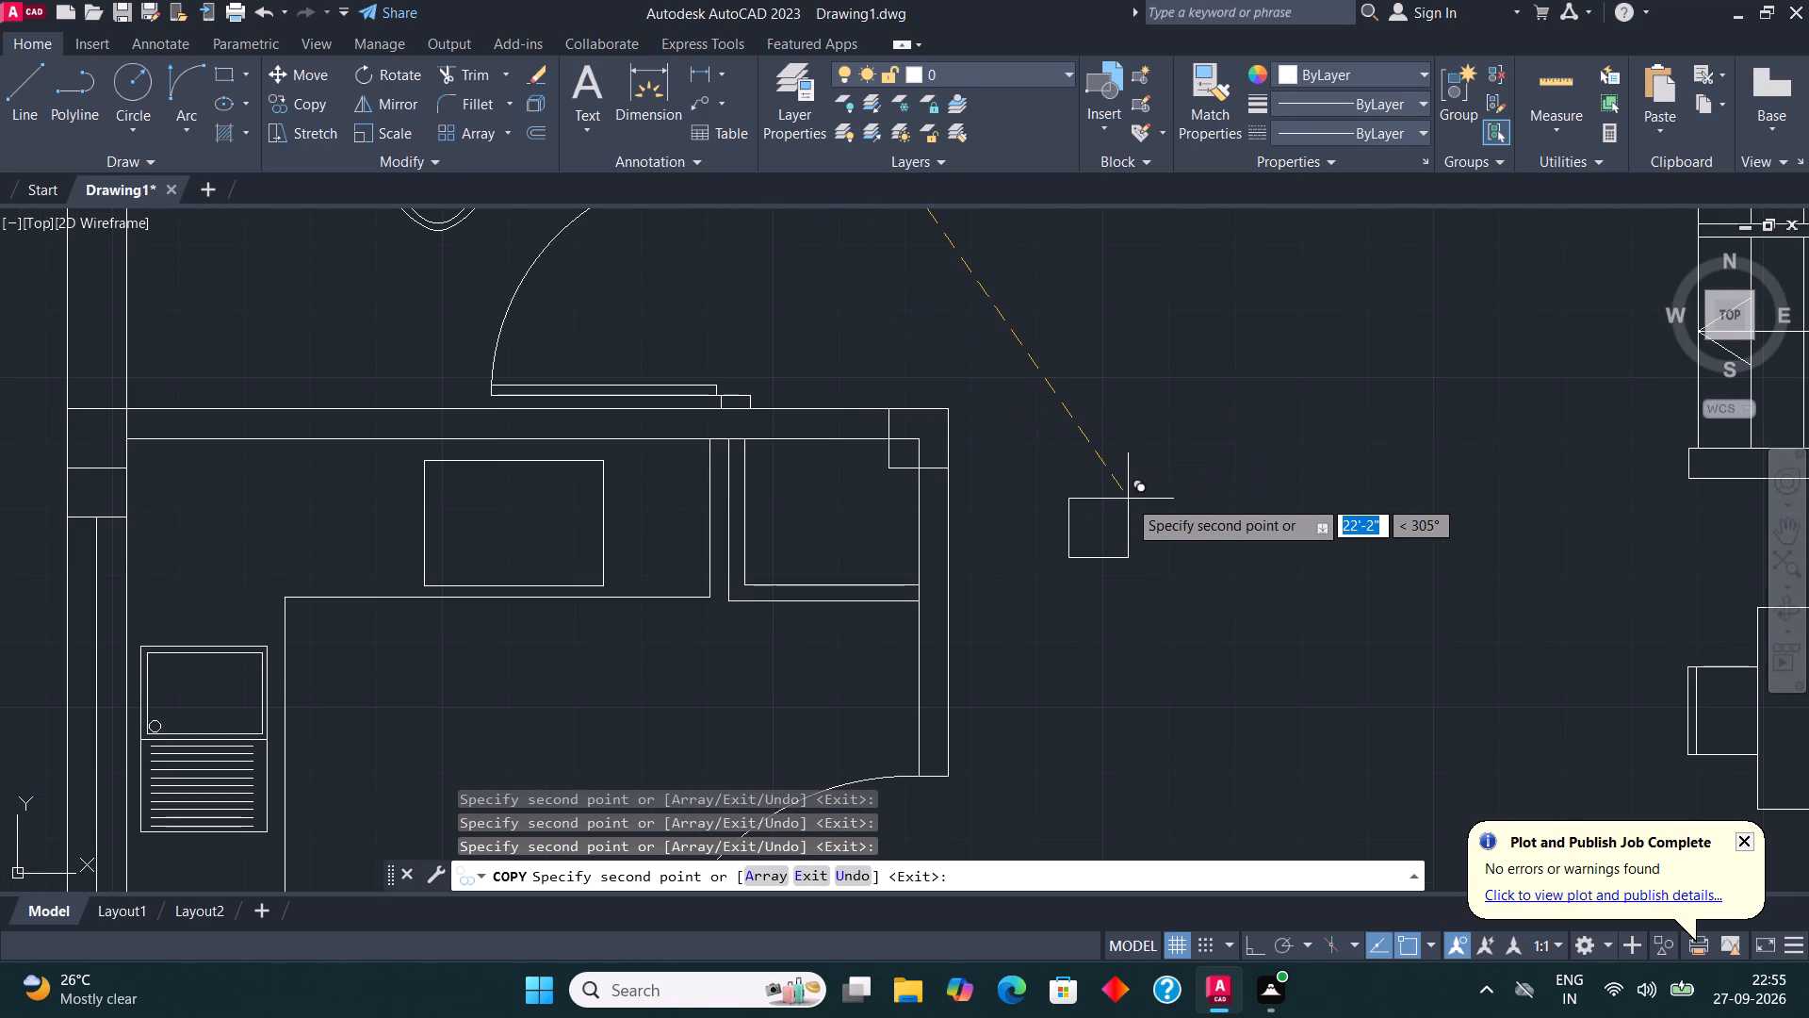
{"action": "key", "text": "Escape"}
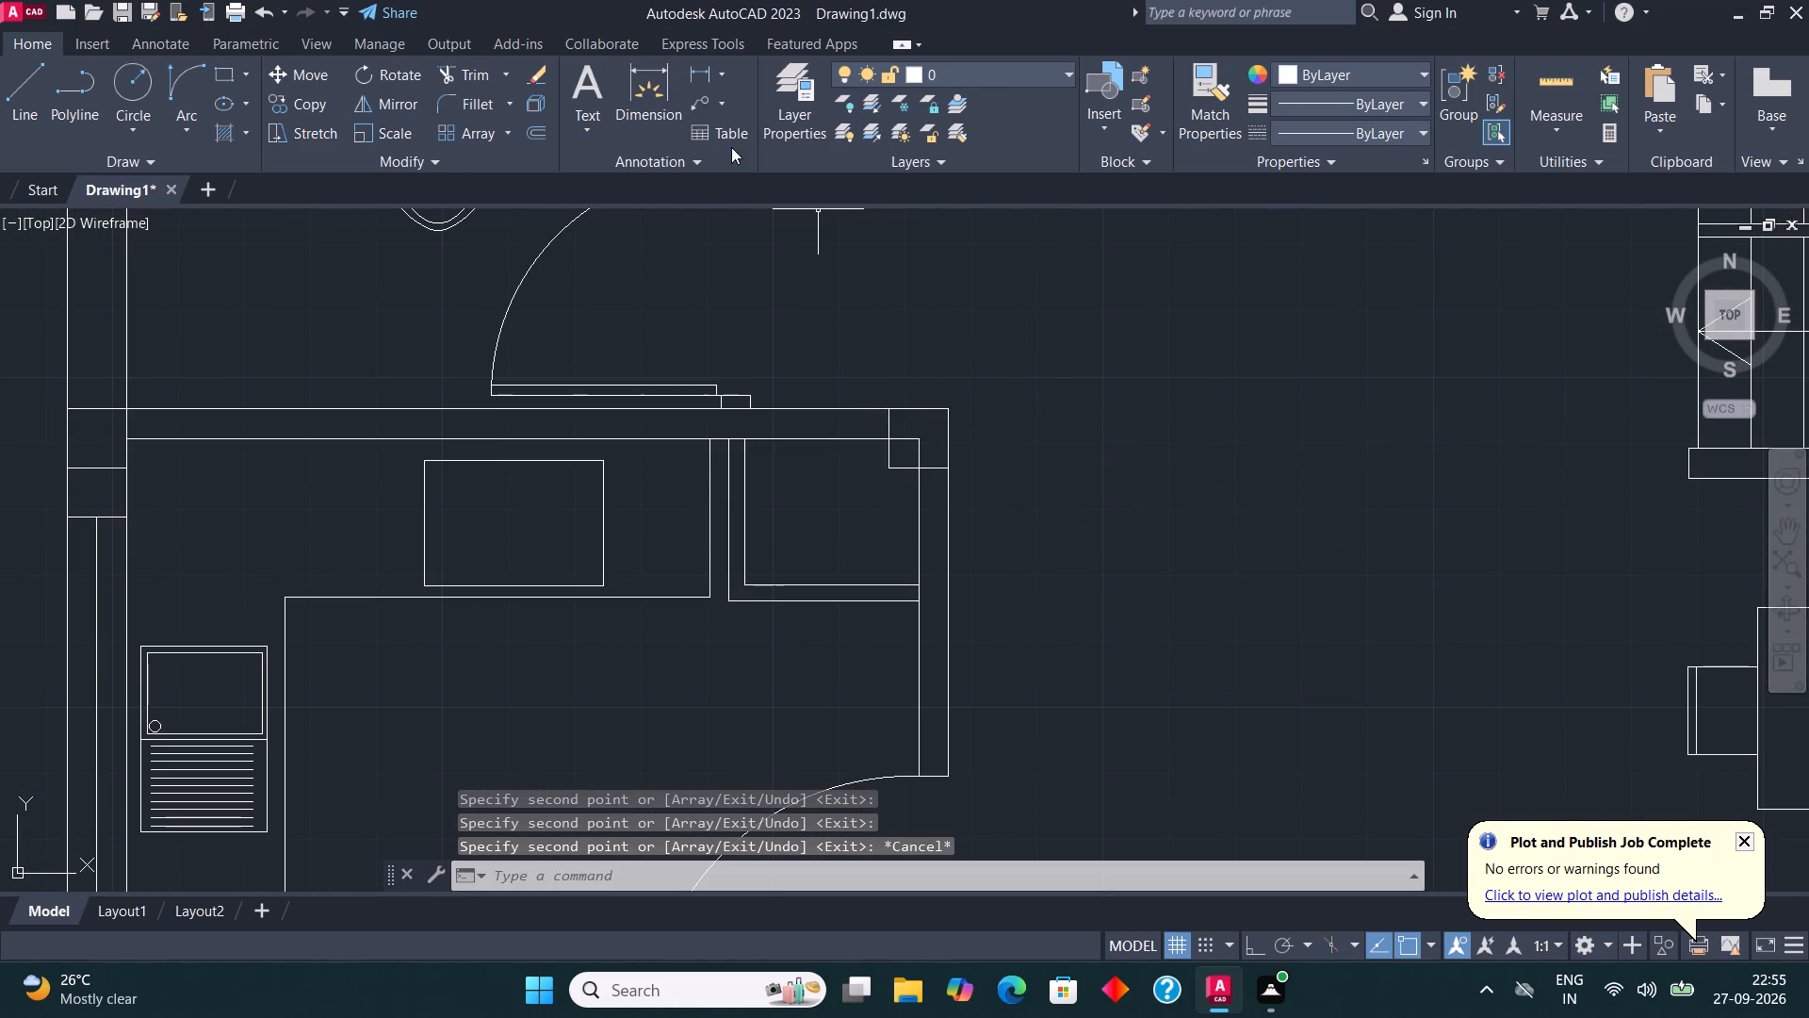
Trim the wall lines inside the column square at the kitchen's outer northeast wall corner.
{"action": "left_click", "coordinate": [448, 71]}
{"action": "left_click", "coordinate": [913, 433]}
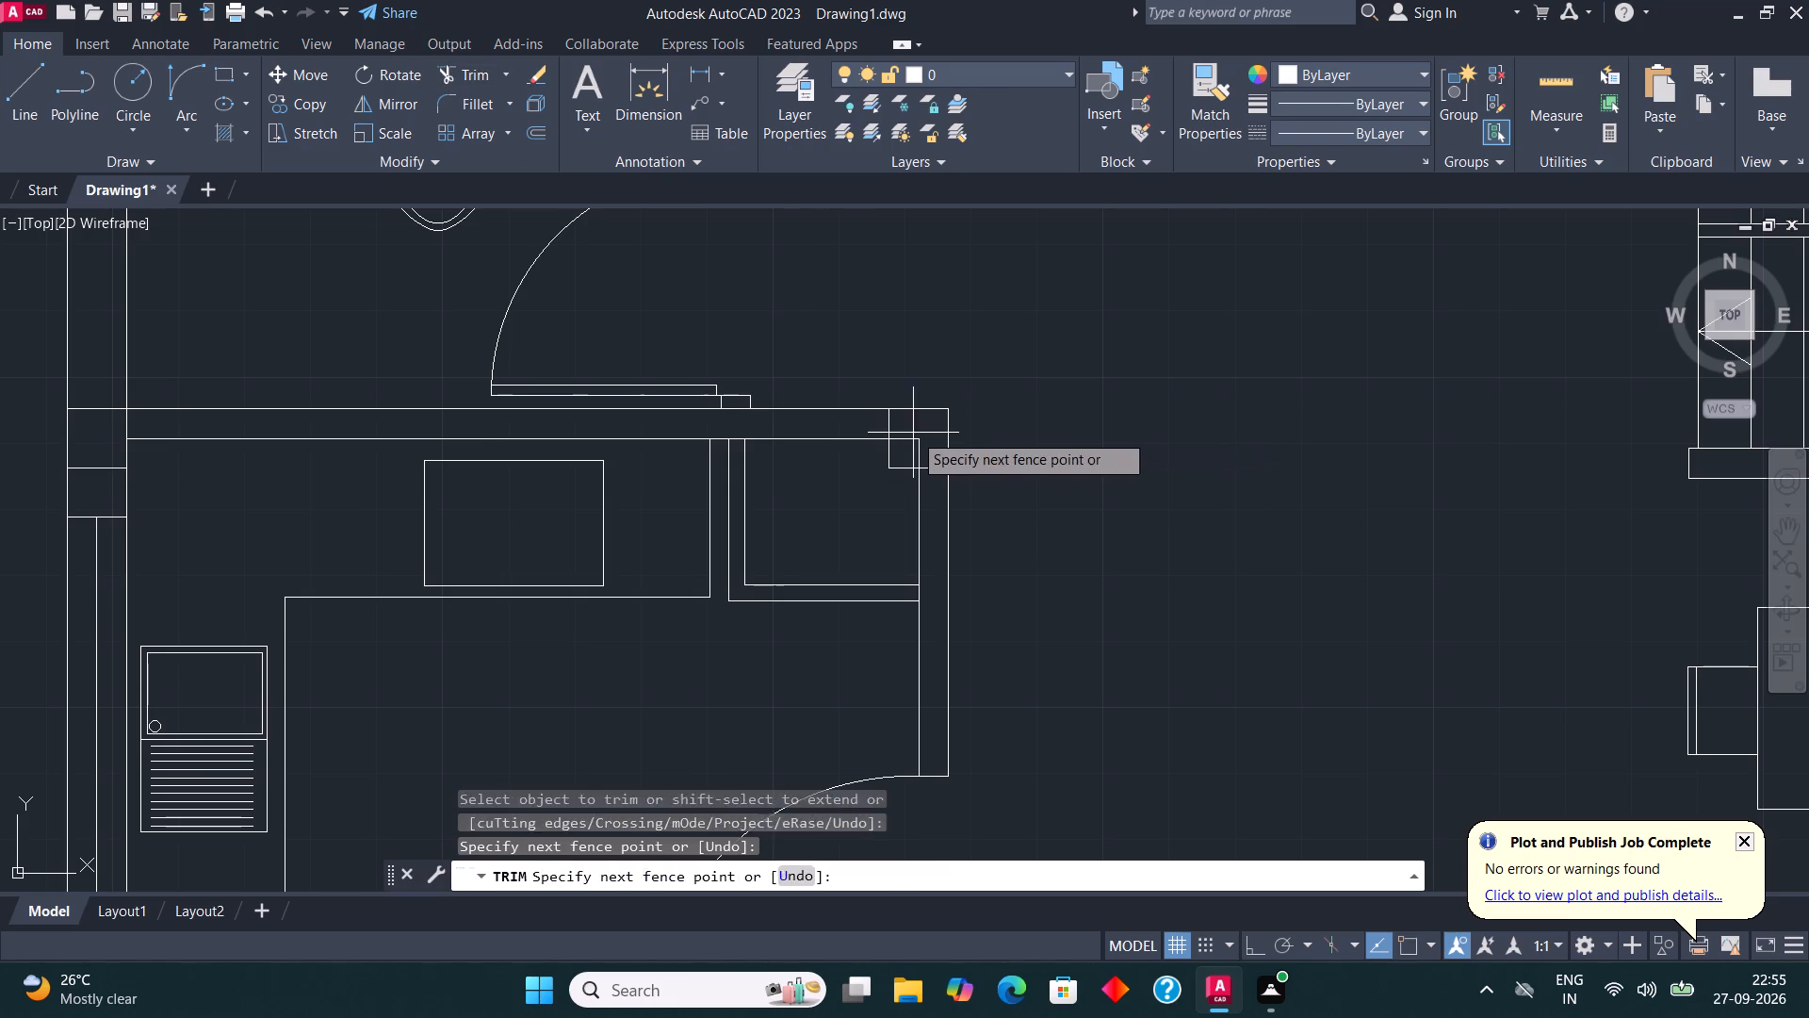
{"action": "left_click", "coordinate": [924, 461]}
Move the southeast column square so its outer bottom corner snaps onto the outer corner of the house walls.
{"action": "scroll", "coordinate": [943, 461], "scroll_direction": "down", "scroll_amount": 2}
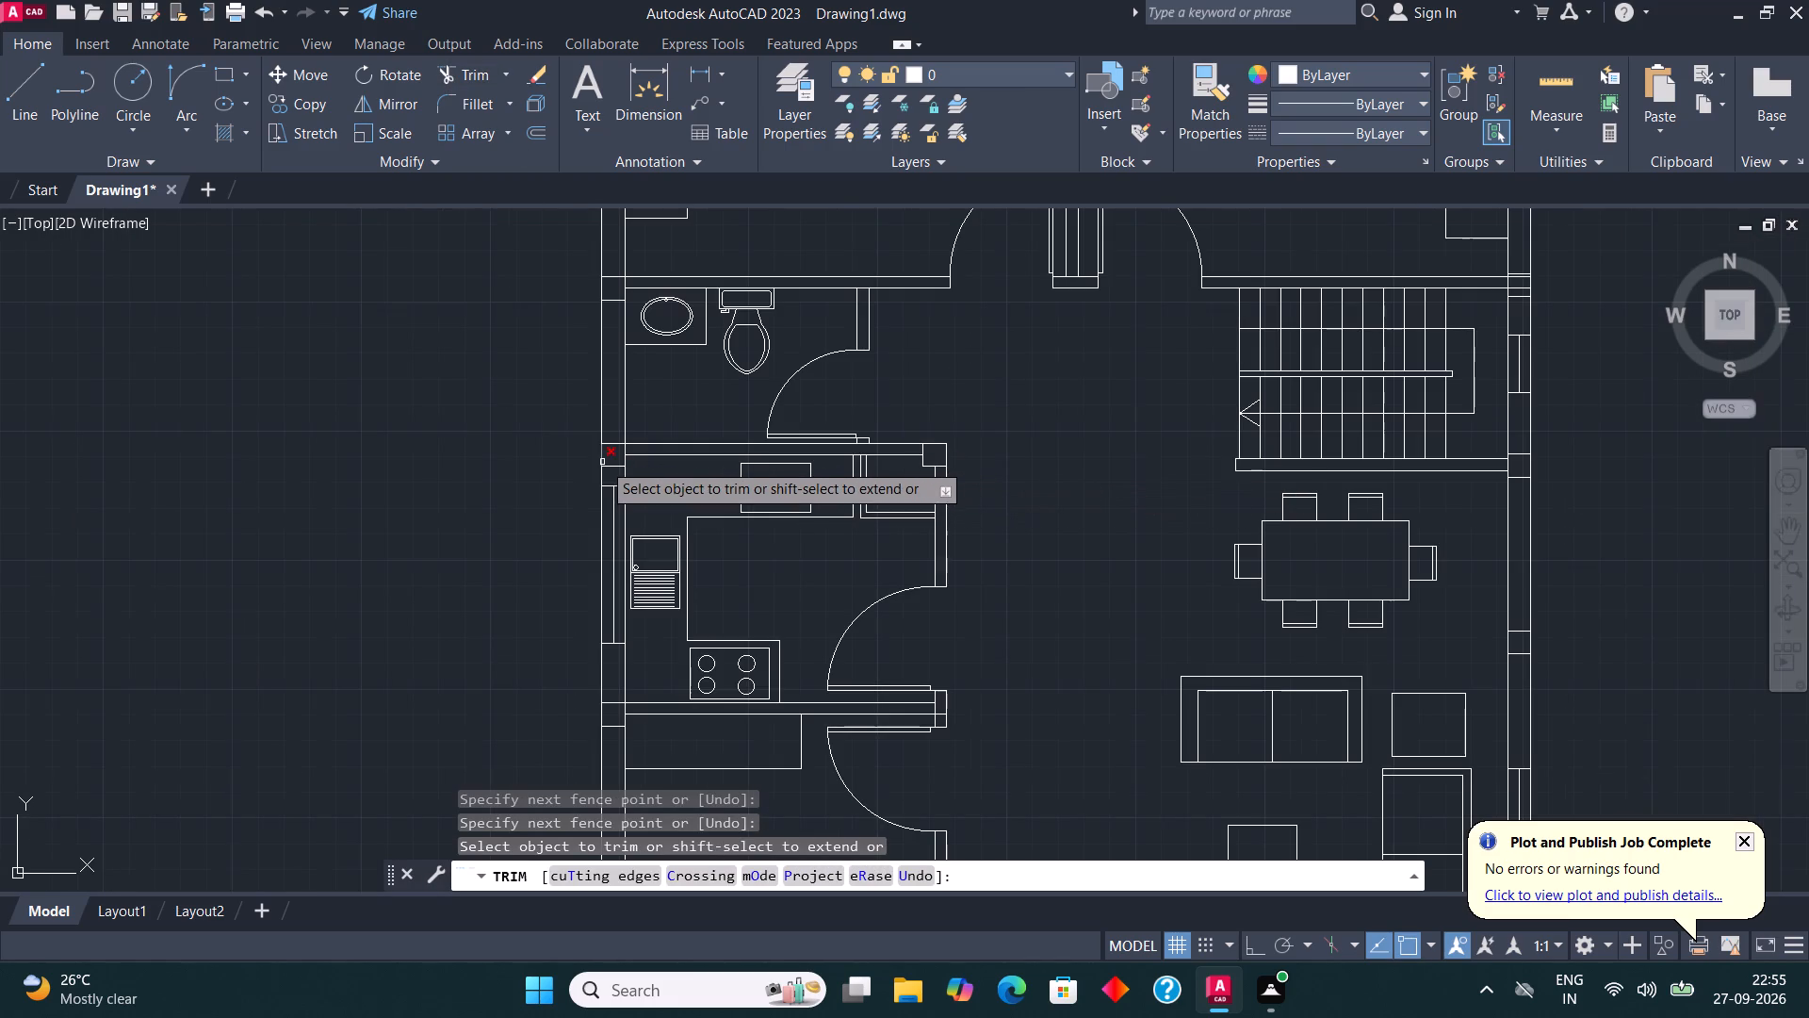
{"action": "scroll", "coordinate": [602, 462], "scroll_direction": "up", "scroll_amount": 3}
{"action": "scroll", "coordinate": [609, 470], "scroll_direction": "down", "scroll_amount": 3}
{"action": "scroll", "coordinate": [702, 482], "scroll_direction": "down", "scroll_amount": 2}
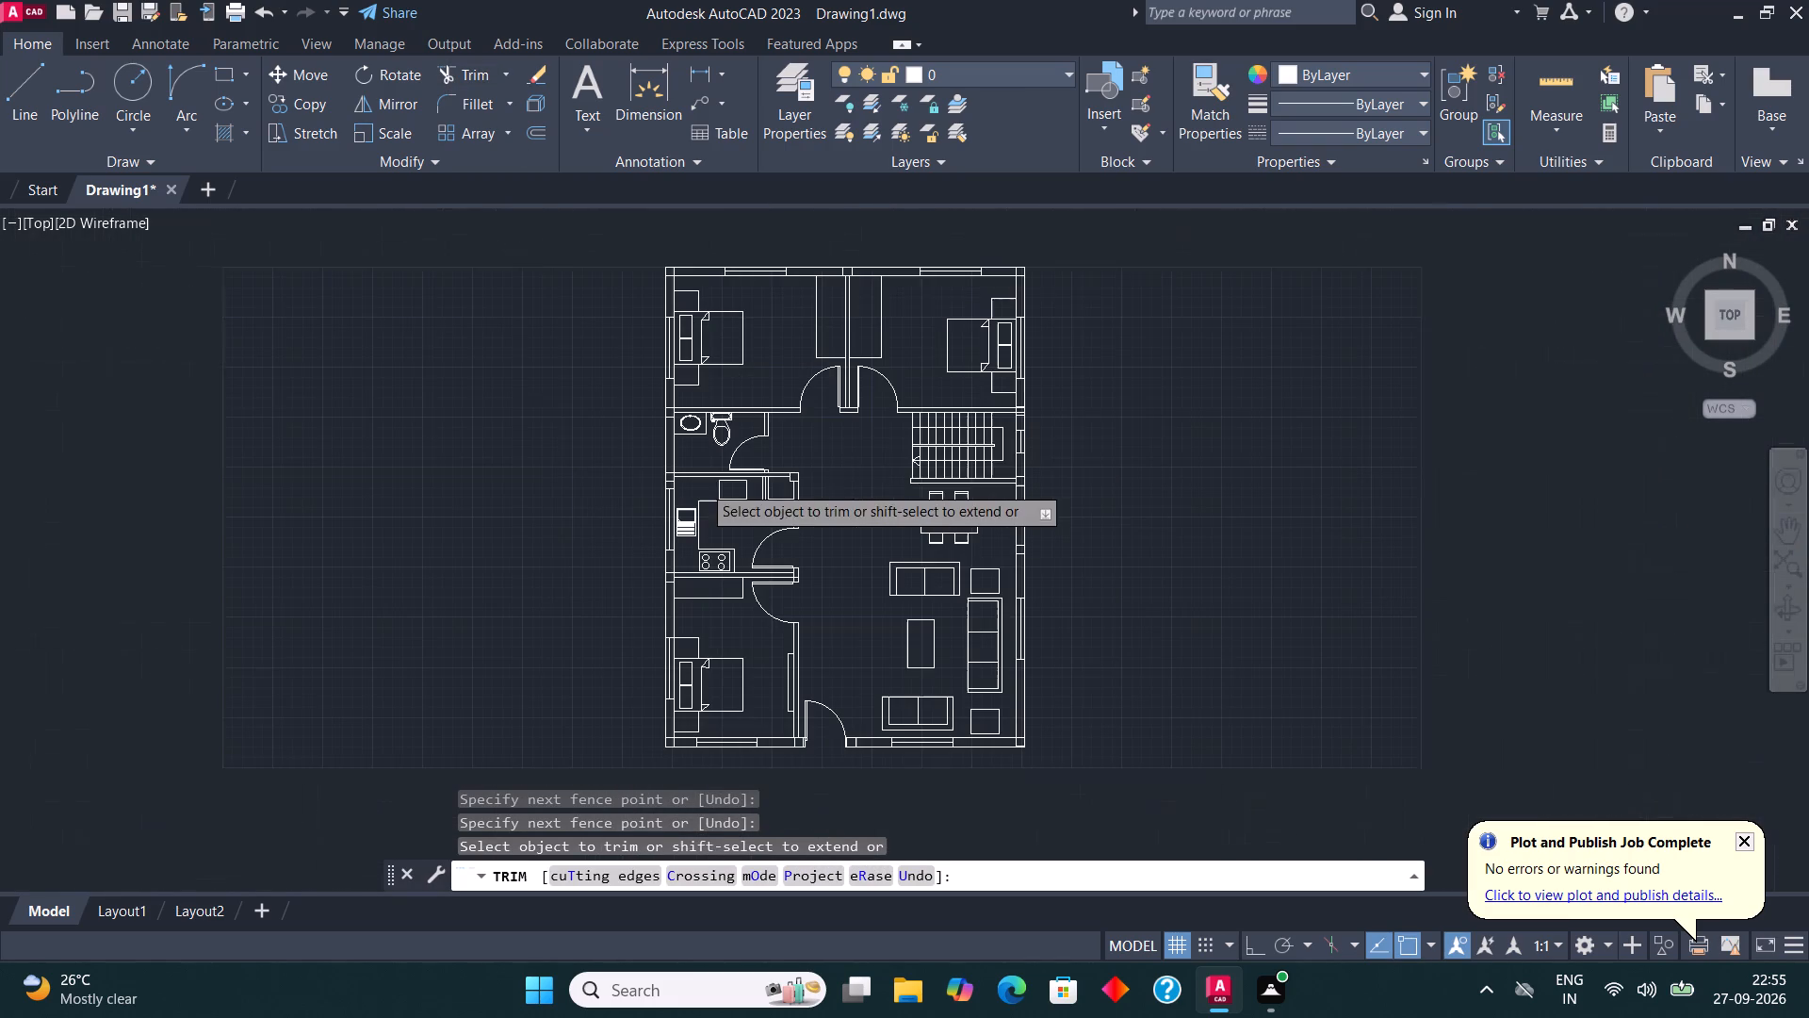
{"action": "scroll", "coordinate": [704, 751], "scroll_direction": "up", "scroll_amount": 2}
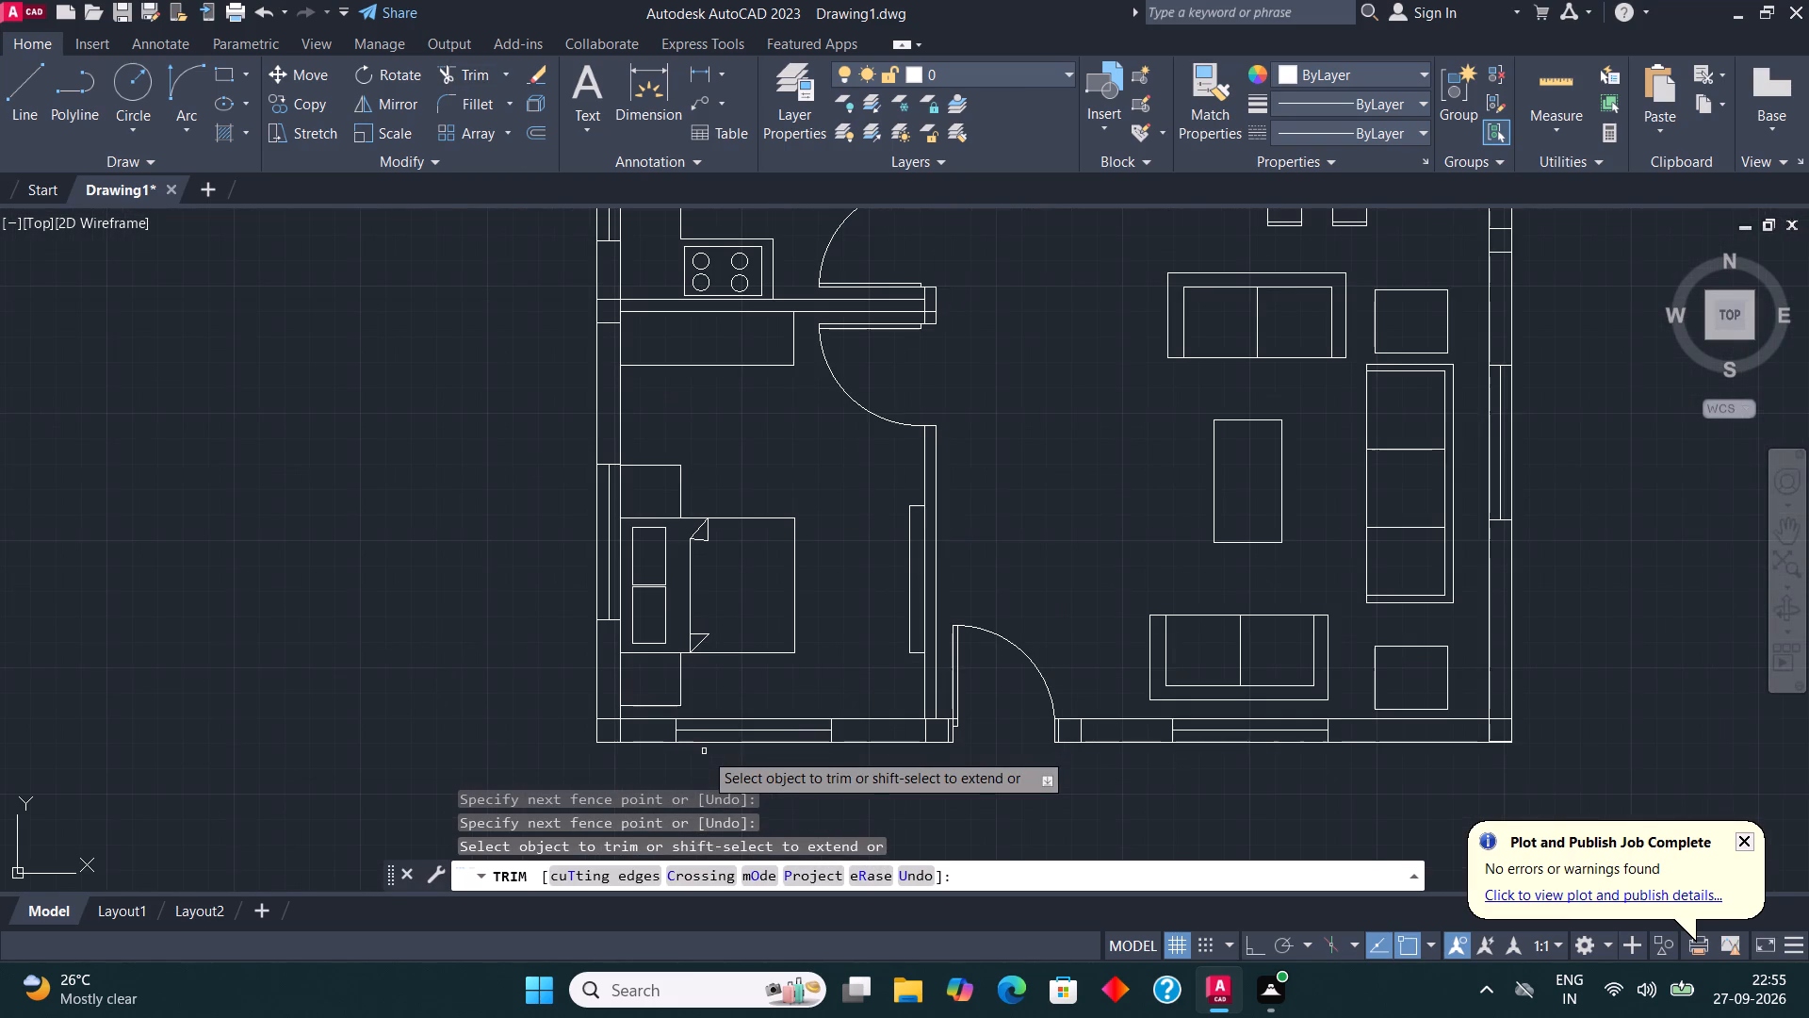
{"action": "scroll", "coordinate": [706, 751], "scroll_direction": "down", "scroll_amount": 2}
{"action": "scroll", "coordinate": [1010, 719], "scroll_direction": "up", "scroll_amount": 3}
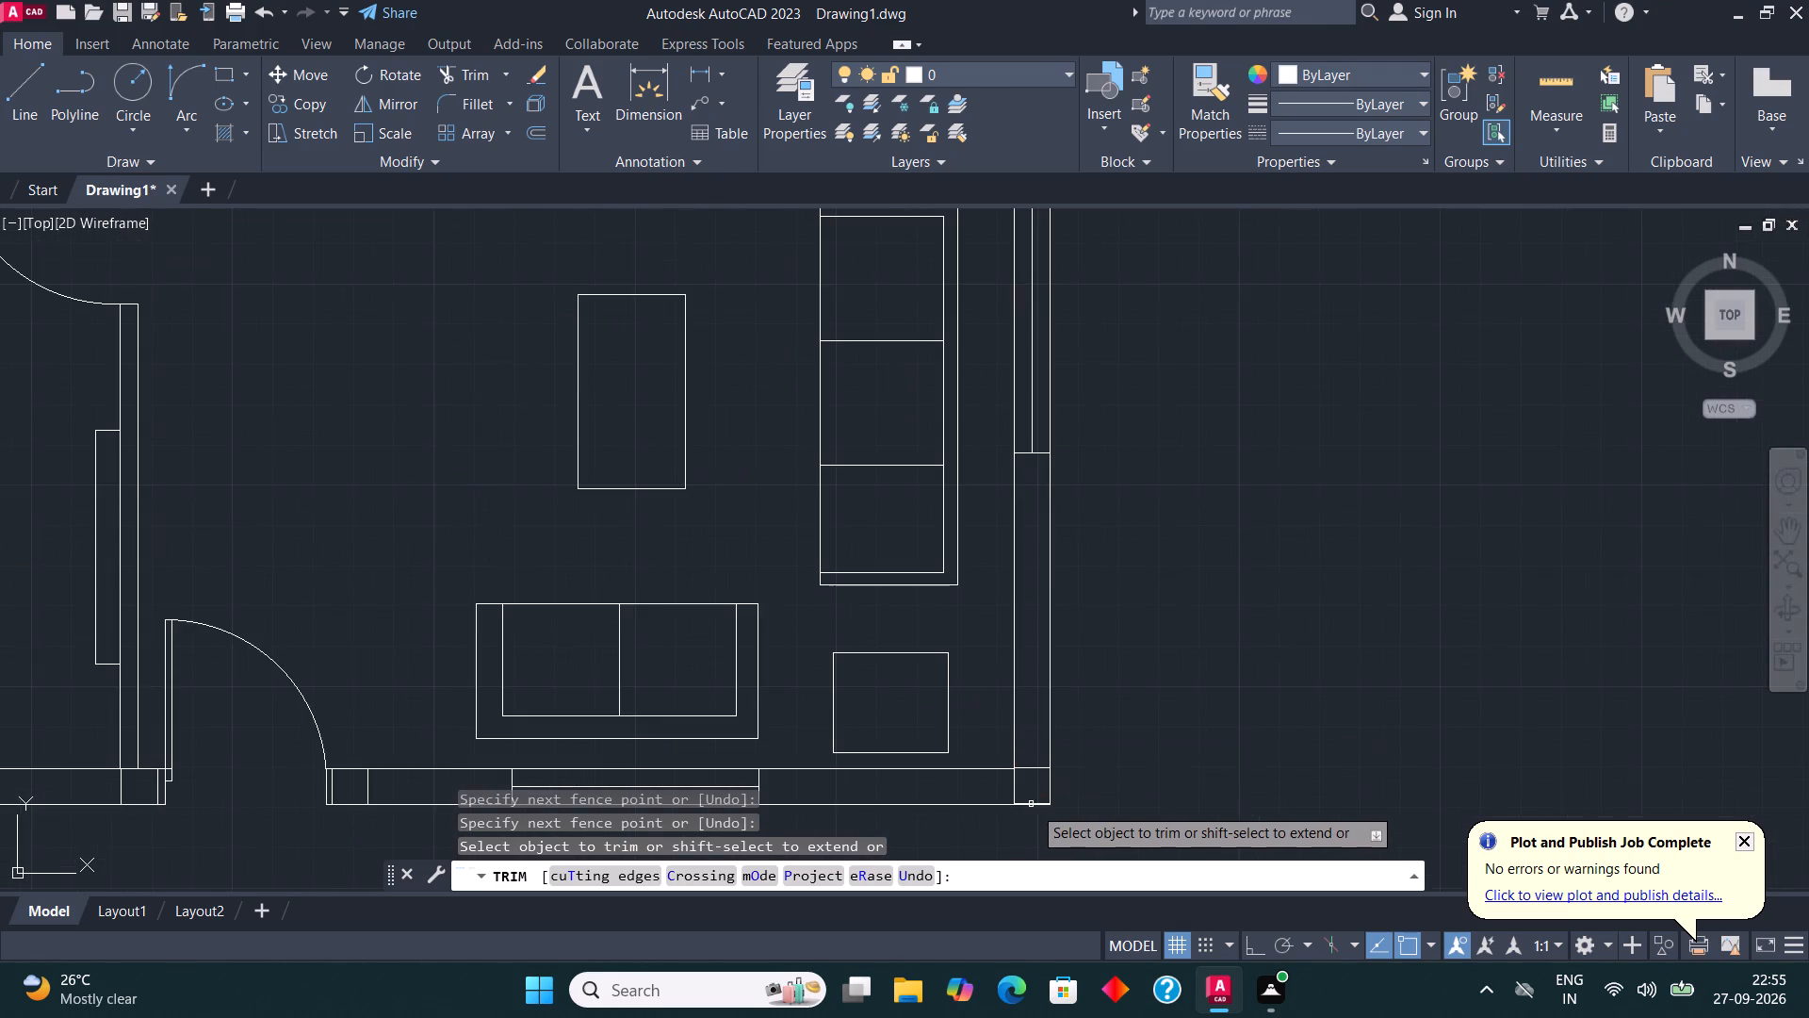
{"action": "scroll", "coordinate": [1033, 806], "scroll_direction": "up", "scroll_amount": 5}
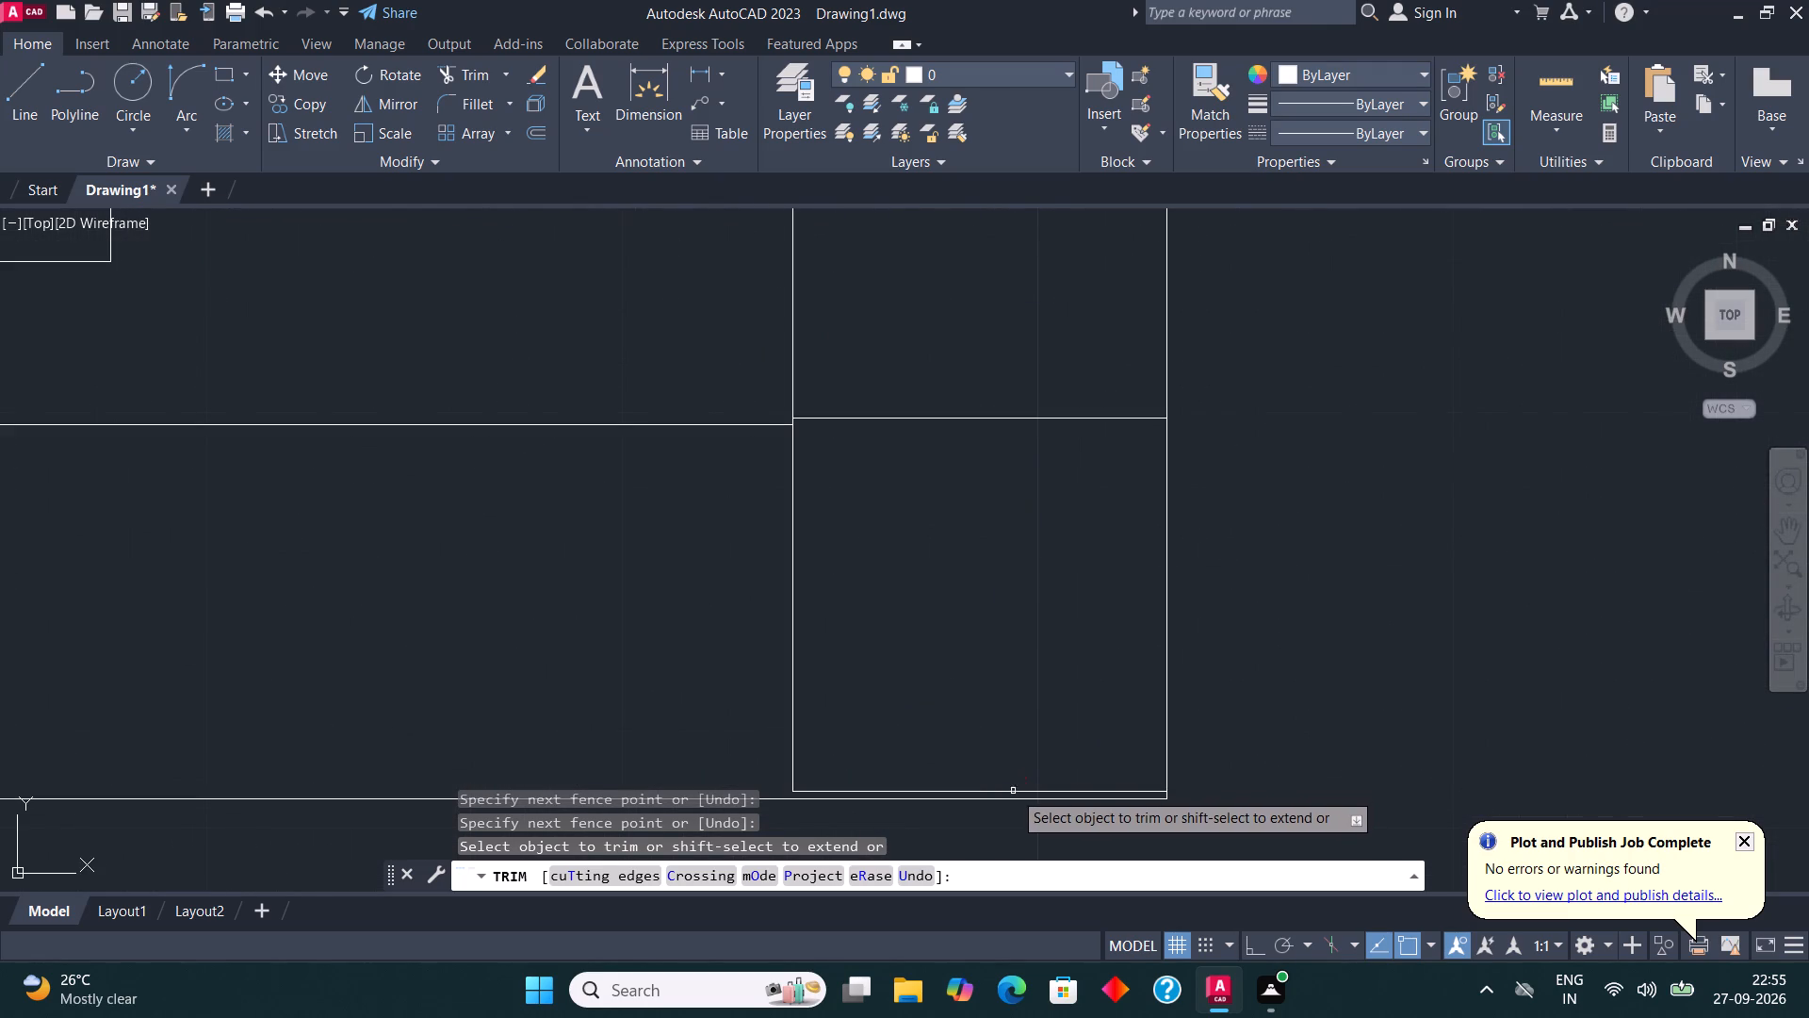
{"action": "key", "text": "Escape"}
{"action": "left_click", "coordinate": [1014, 449]}
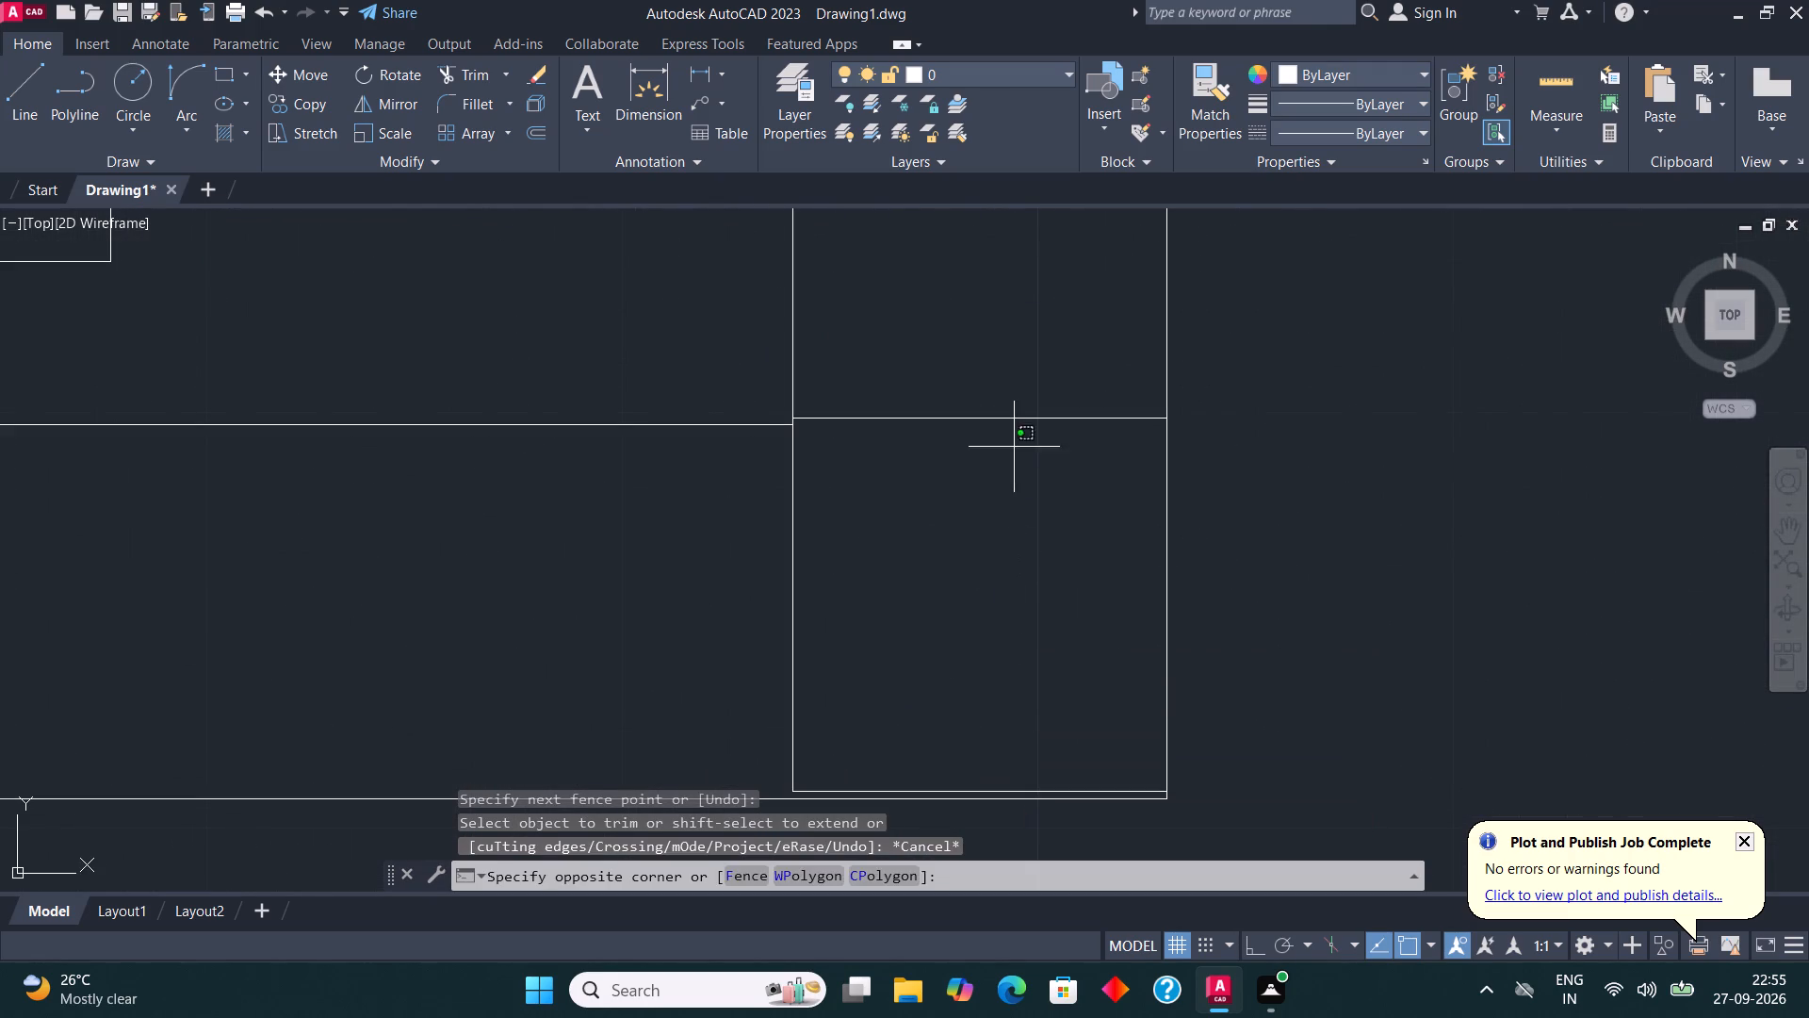
{"action": "left_click", "coordinate": [965, 400]}
{"action": "left_click", "coordinate": [314, 80]}
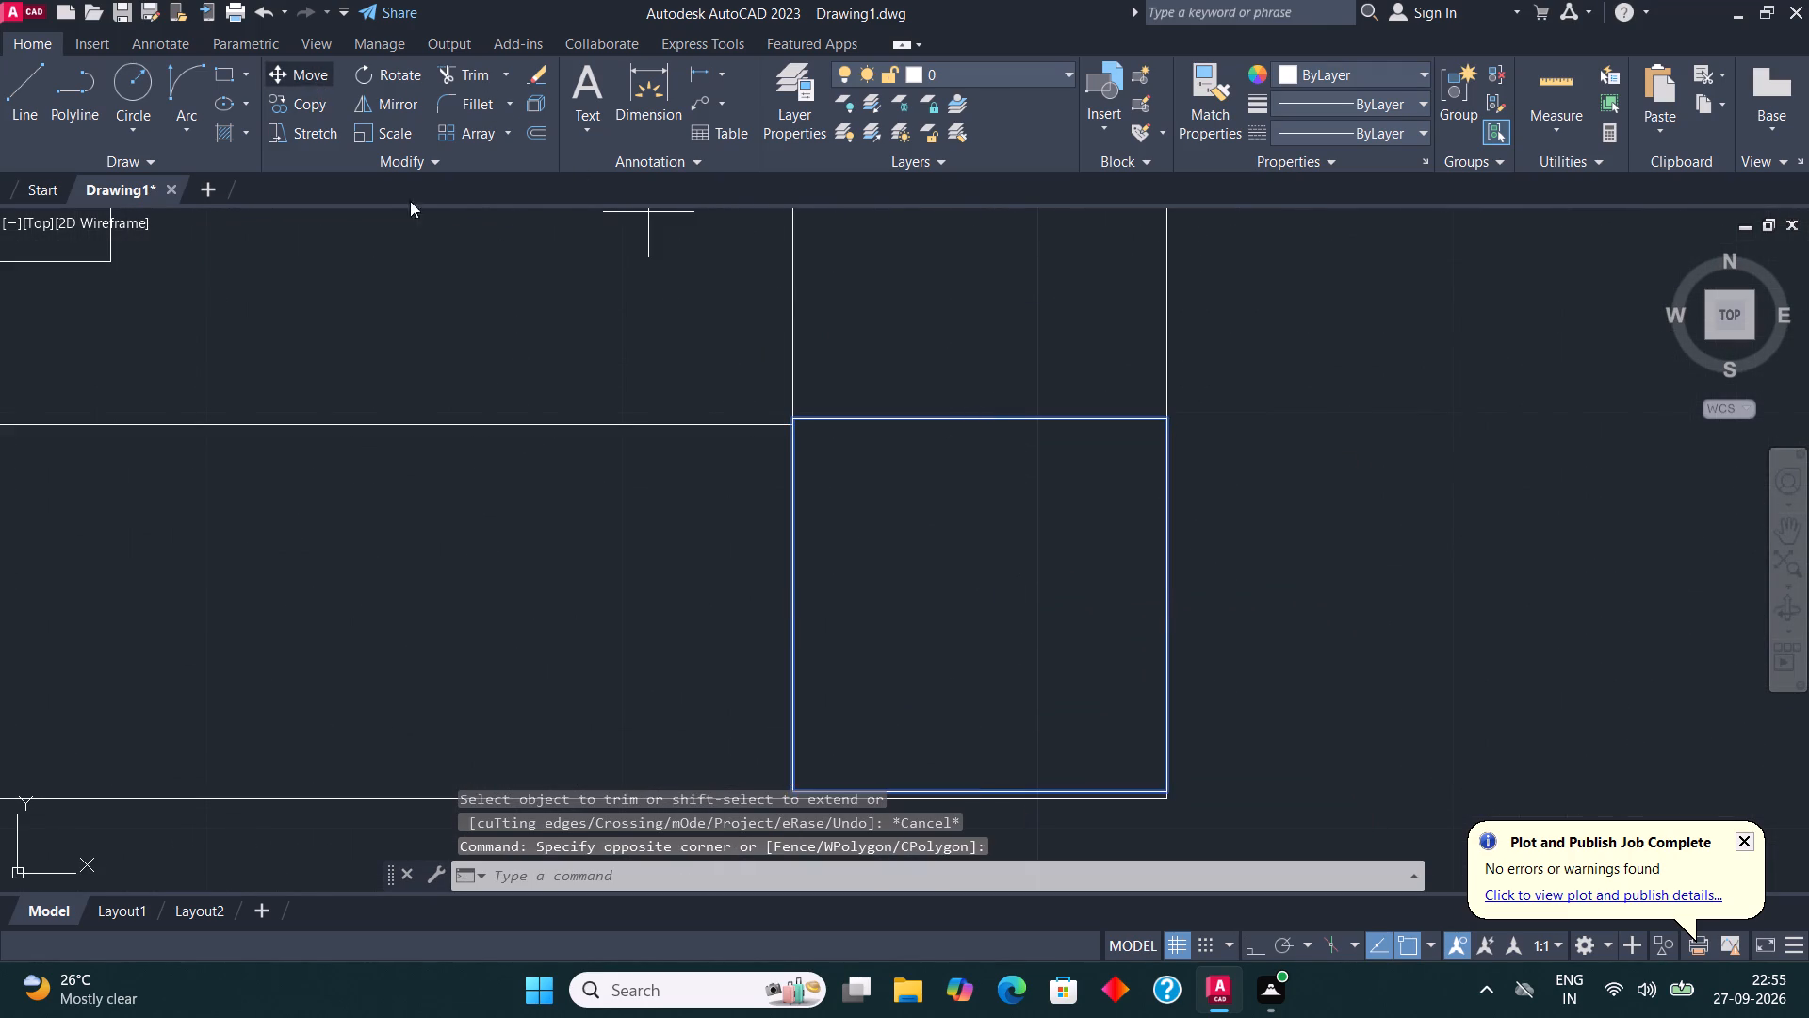
{"action": "scroll", "coordinate": [1196, 840], "scroll_direction": "up", "scroll_amount": 3}
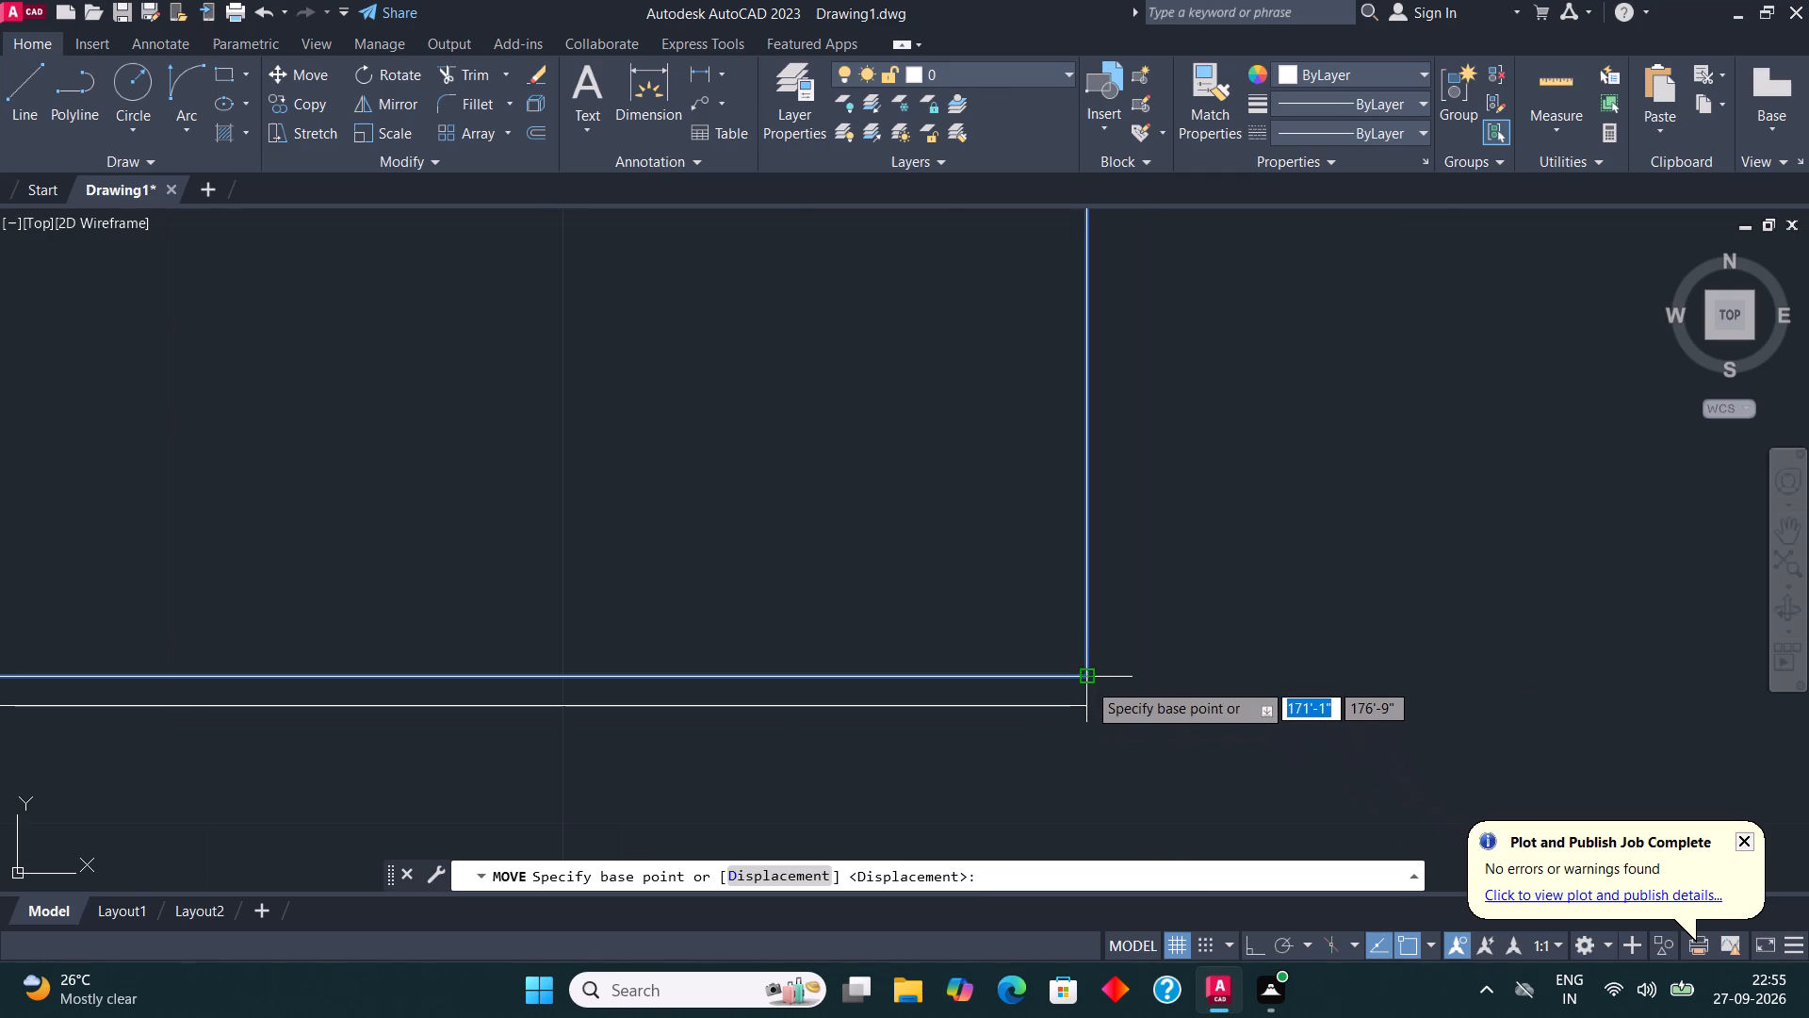
{"action": "left_click", "coordinate": [1087, 681]}
{"action": "left_click", "coordinate": [1084, 708]}
Start a hatch with the SOLID pattern and fill the three column squares along the north wall.
{"action": "scroll", "coordinate": [1157, 778], "scroll_direction": "down", "scroll_amount": 9}
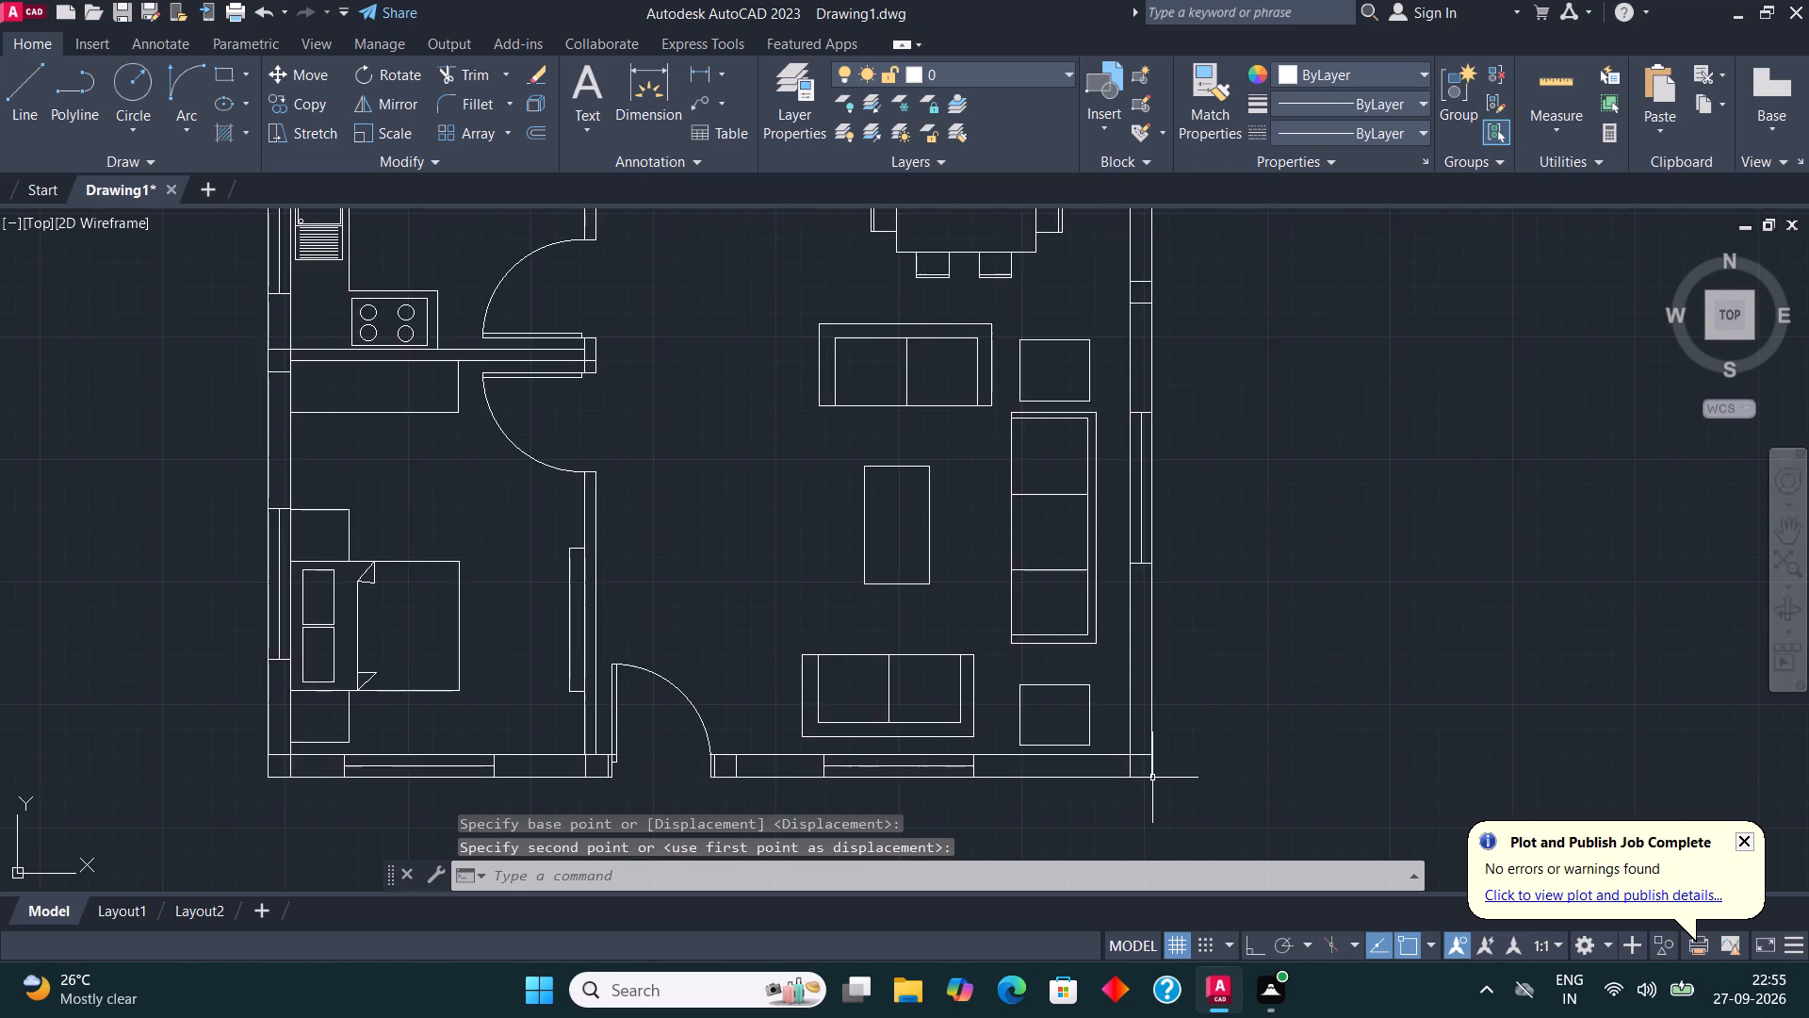
{"action": "scroll", "coordinate": [1152, 778], "scroll_direction": "down", "scroll_amount": 4}
{"action": "scroll", "coordinate": [1131, 609], "scroll_direction": "up", "scroll_amount": 4}
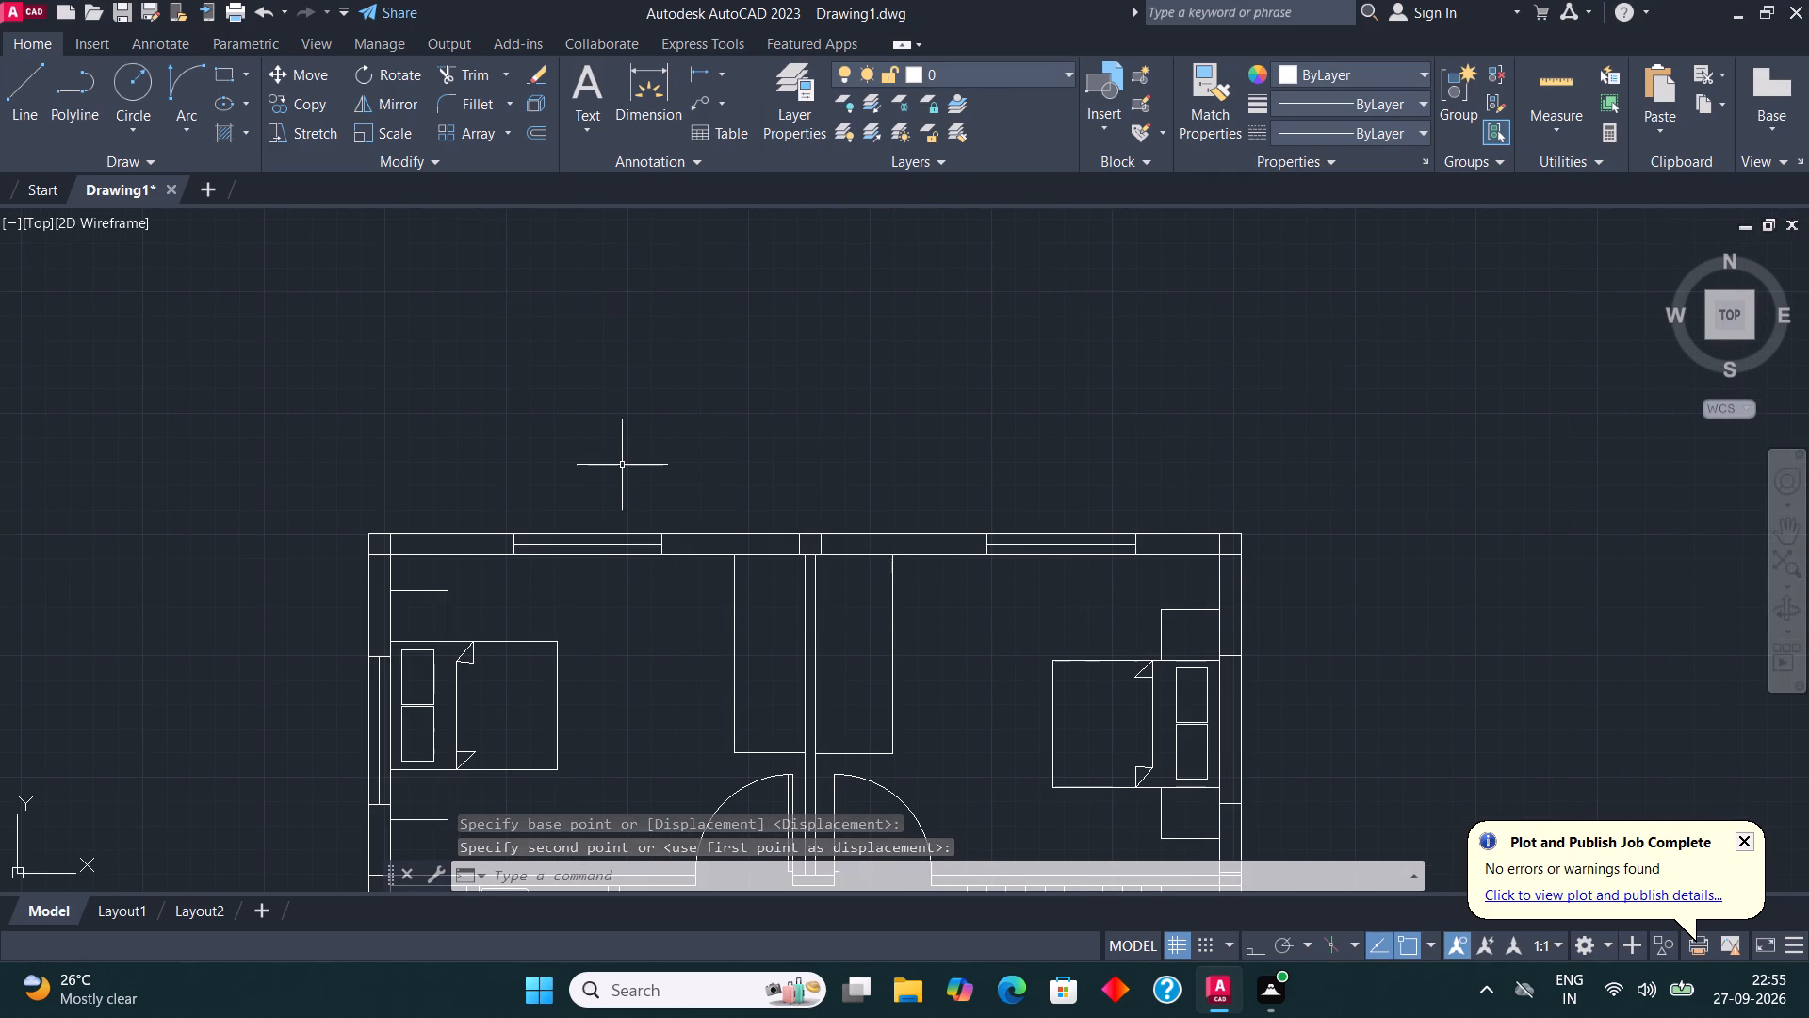
{"action": "key", "text": "h"}
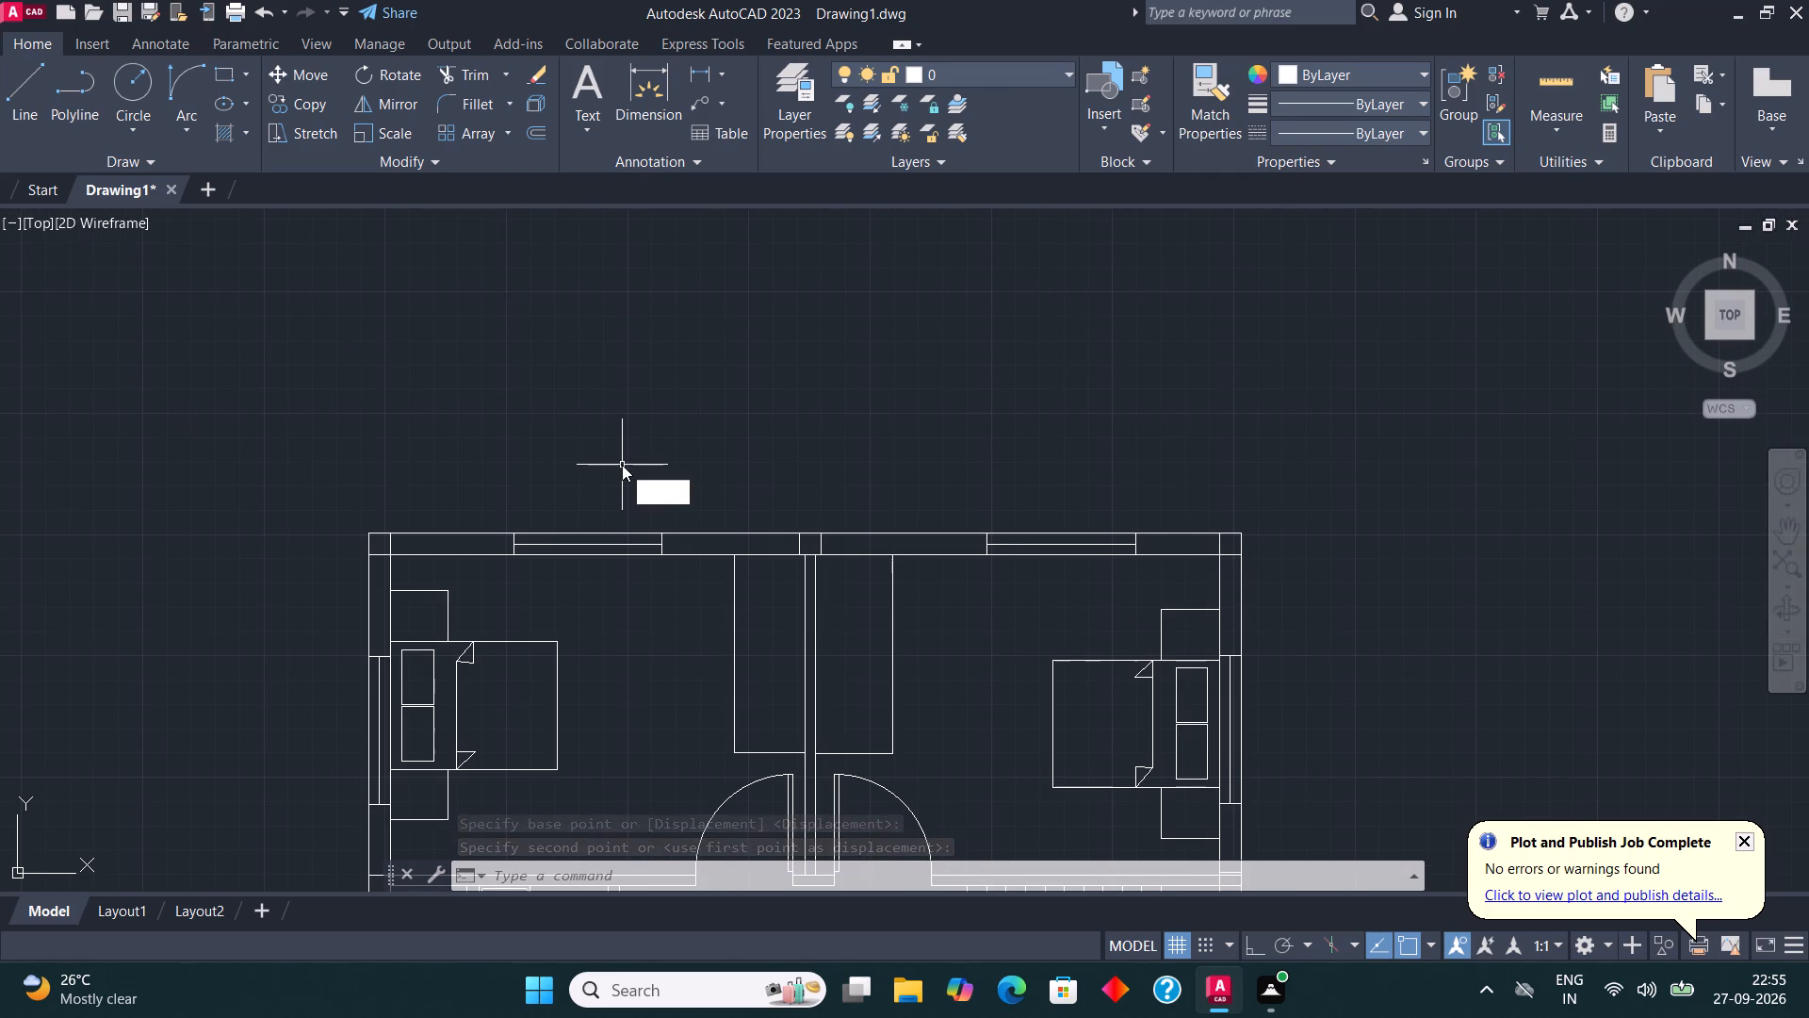
{"action": "key", "text": "Return"}
{"action": "left_click", "coordinate": [384, 548]}
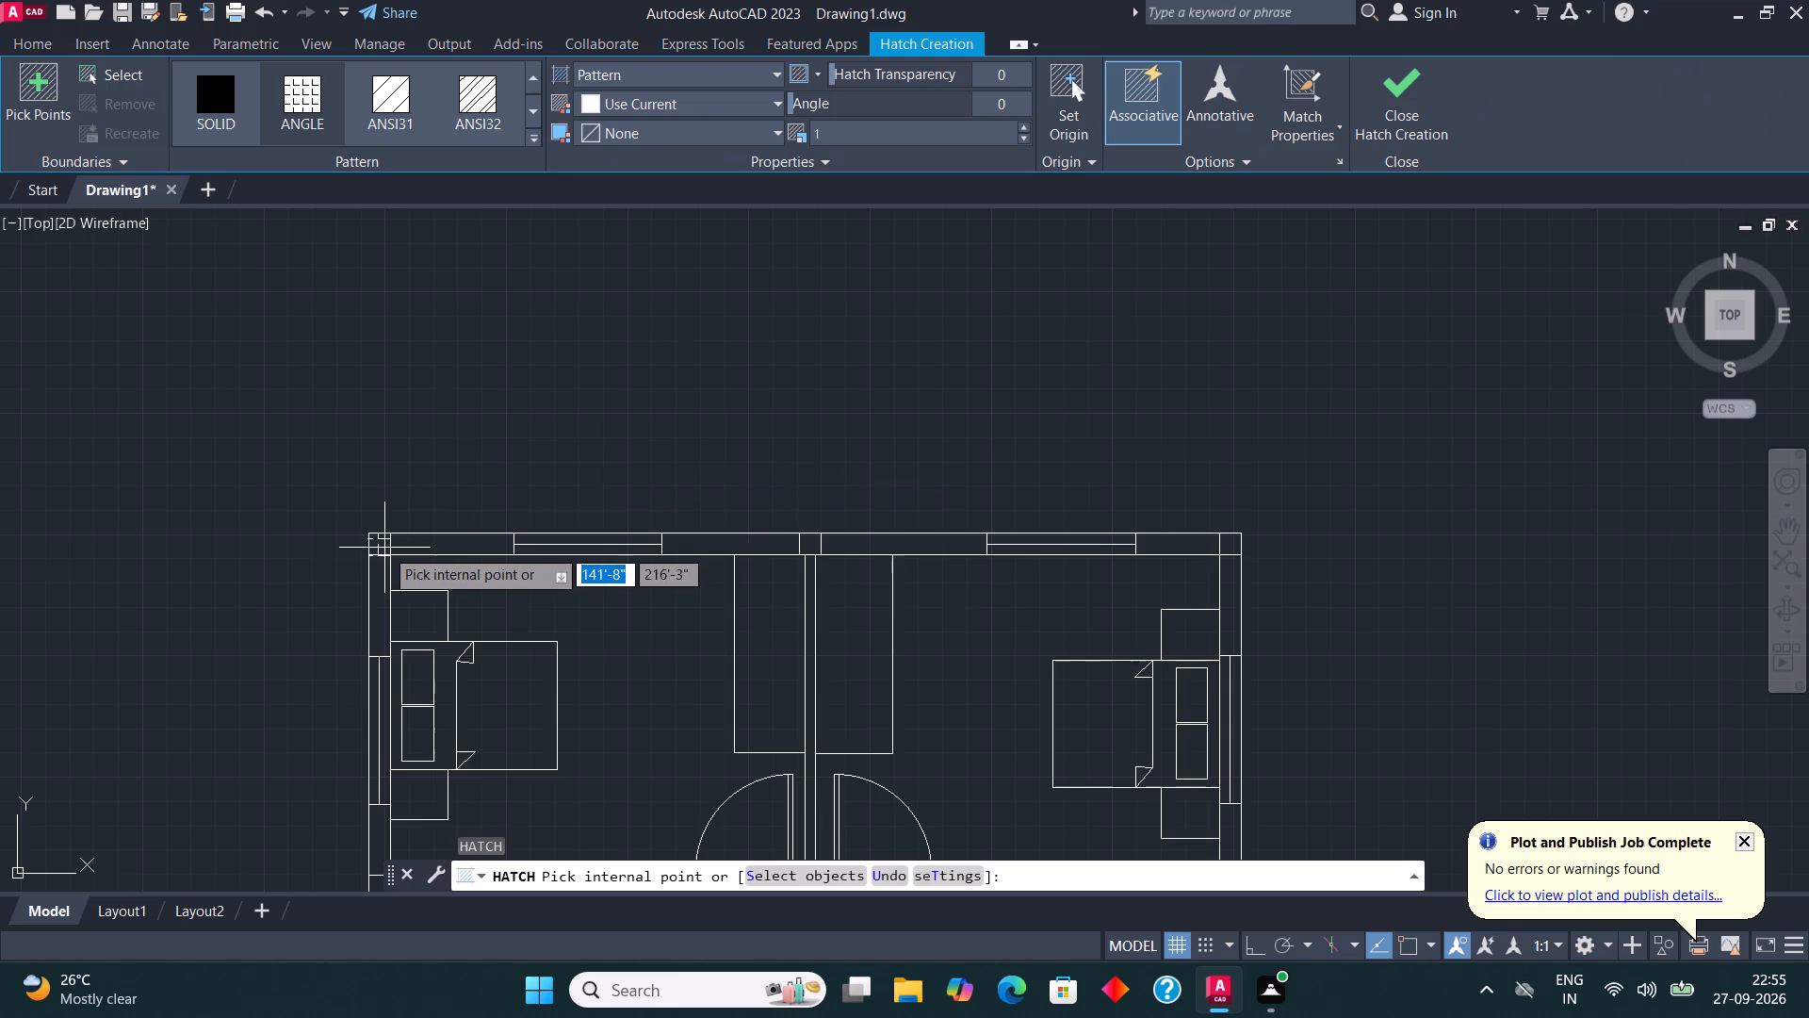
{"action": "left_click", "coordinate": [204, 92]}
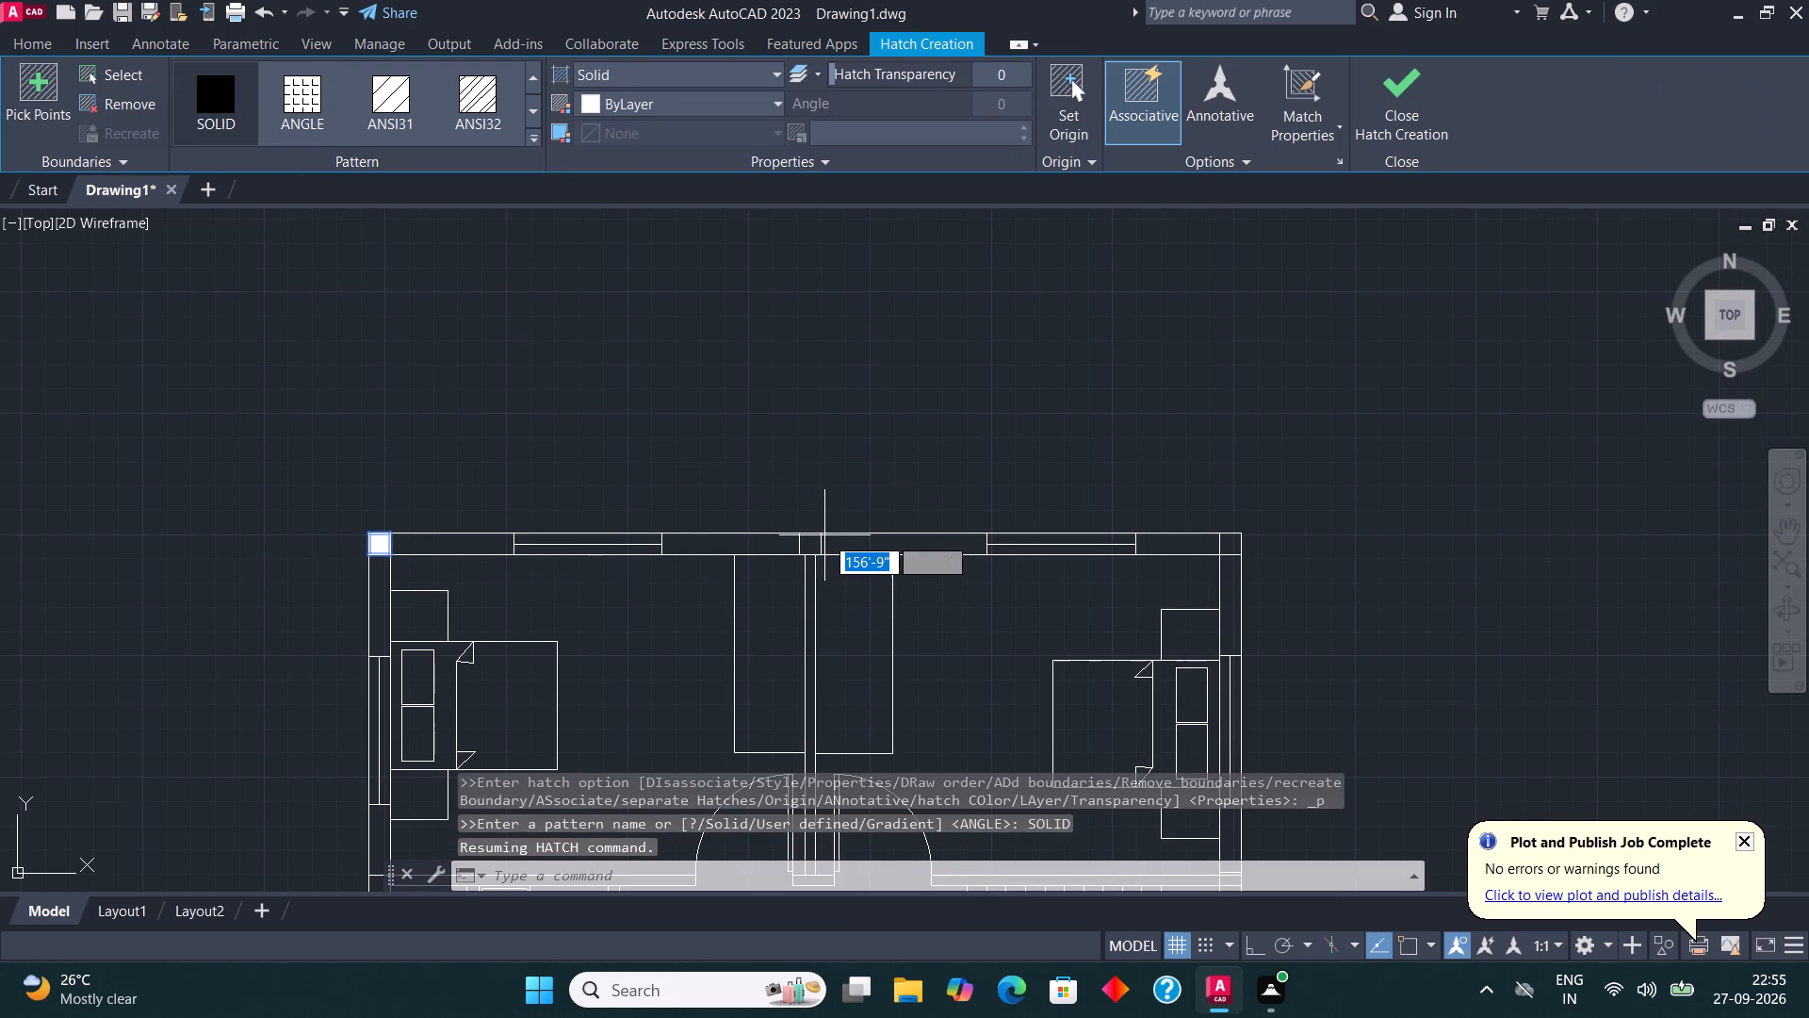
{"action": "left_click", "coordinate": [811, 544]}
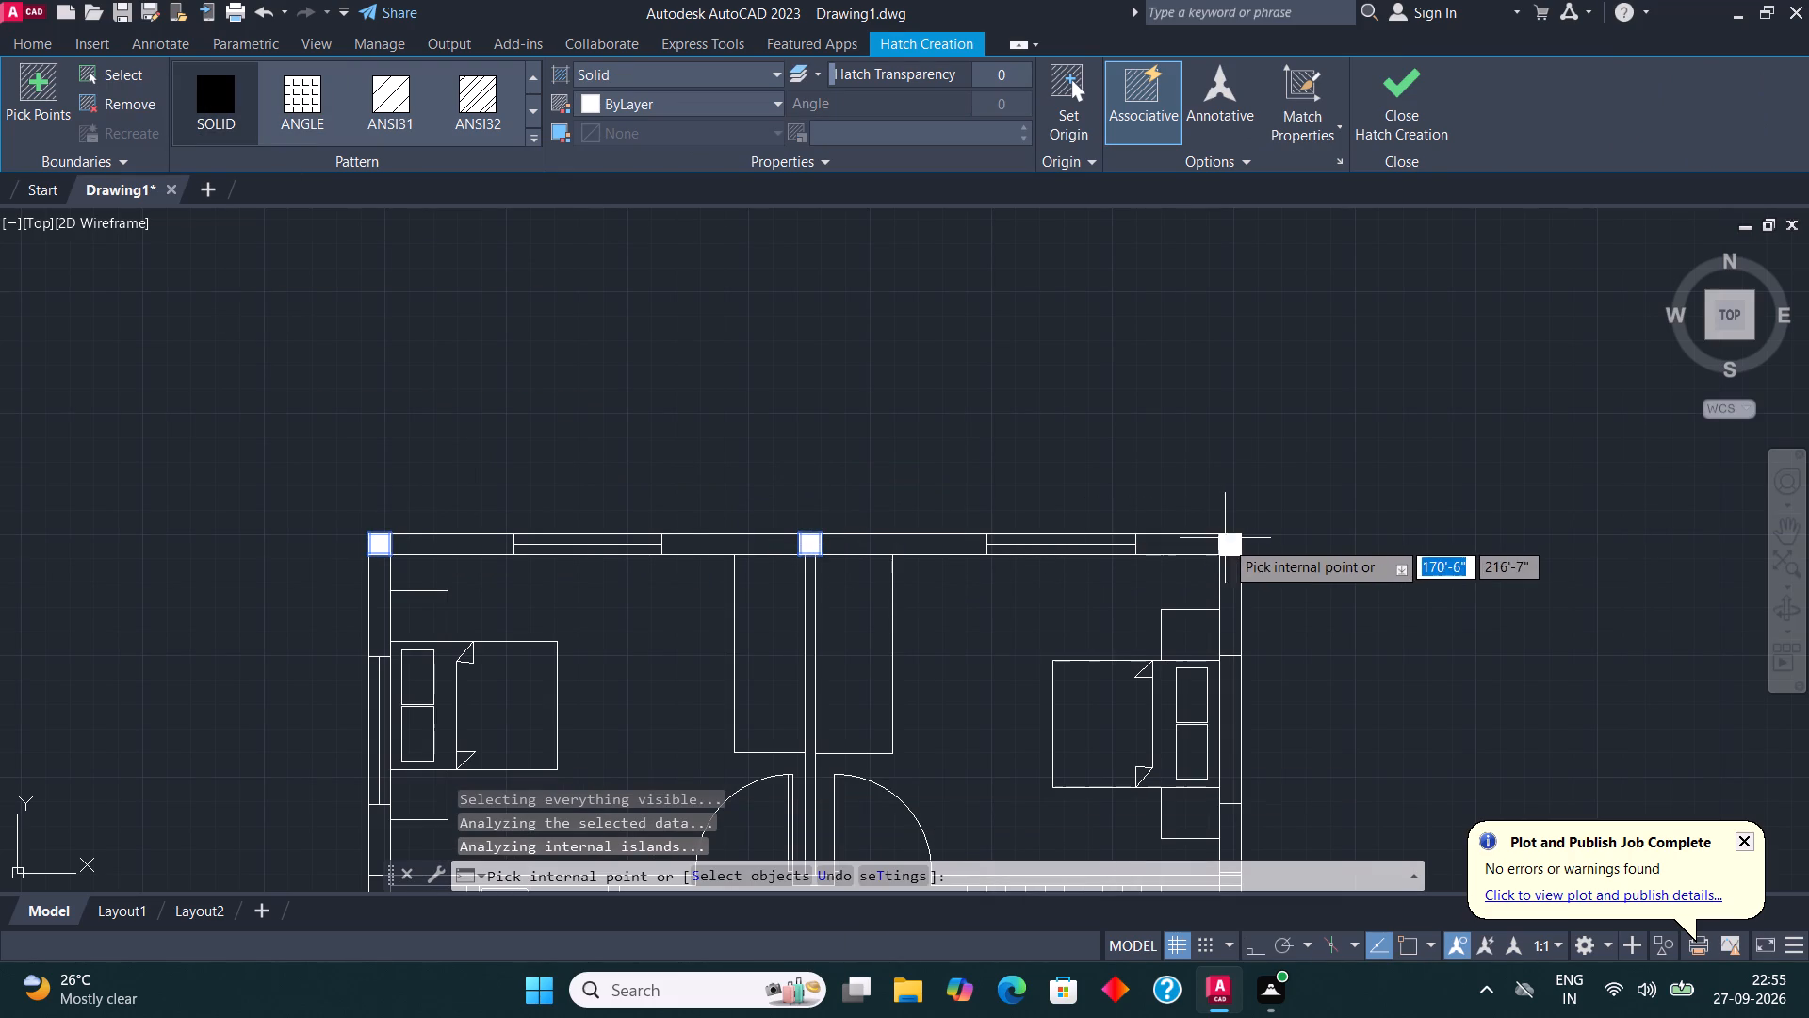
{"action": "left_click", "coordinate": [1231, 549]}
Solid-fill the column squares at both ends of the kitchen–toilet wall and where the toilet's north wall meets the west wall.
{"action": "scroll", "coordinate": [1095, 375], "scroll_direction": "down", "scroll_amount": 2}
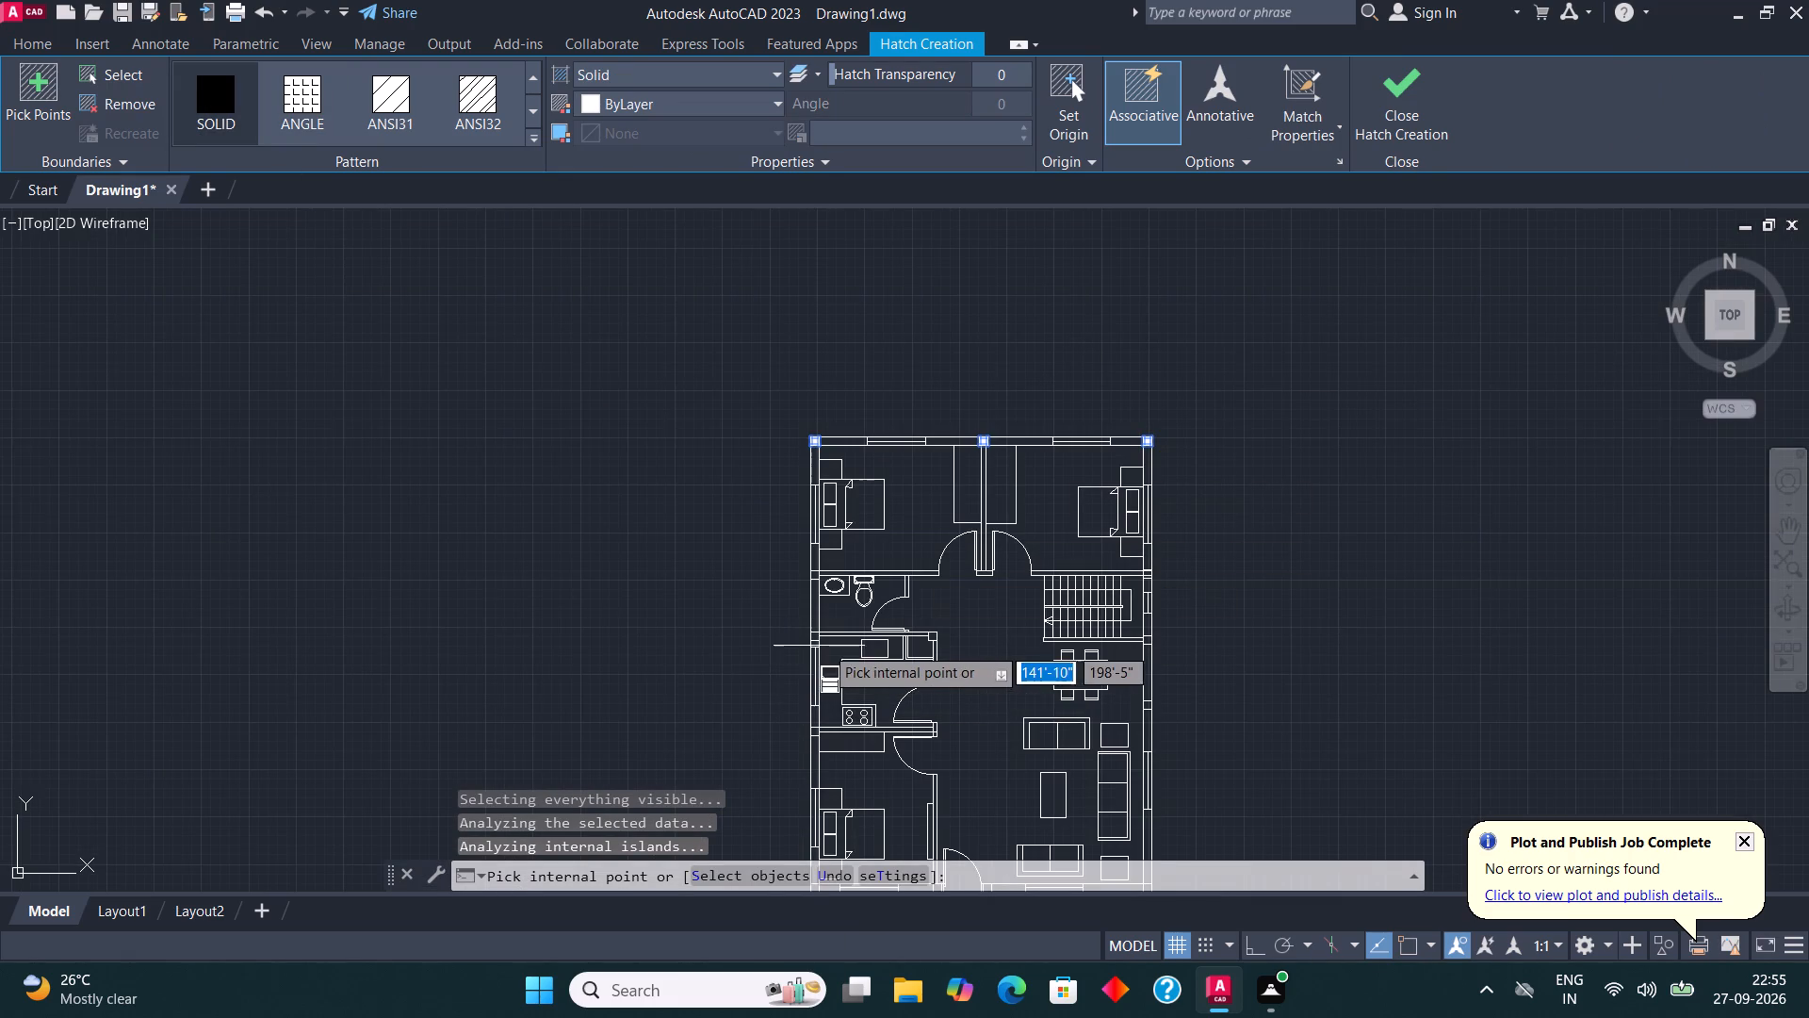
{"action": "scroll", "coordinate": [831, 642], "scroll_direction": "up", "scroll_amount": 3}
{"action": "left_click", "coordinate": [742, 621]}
{"action": "scroll", "coordinate": [742, 621], "scroll_direction": "down", "scroll_amount": 1}
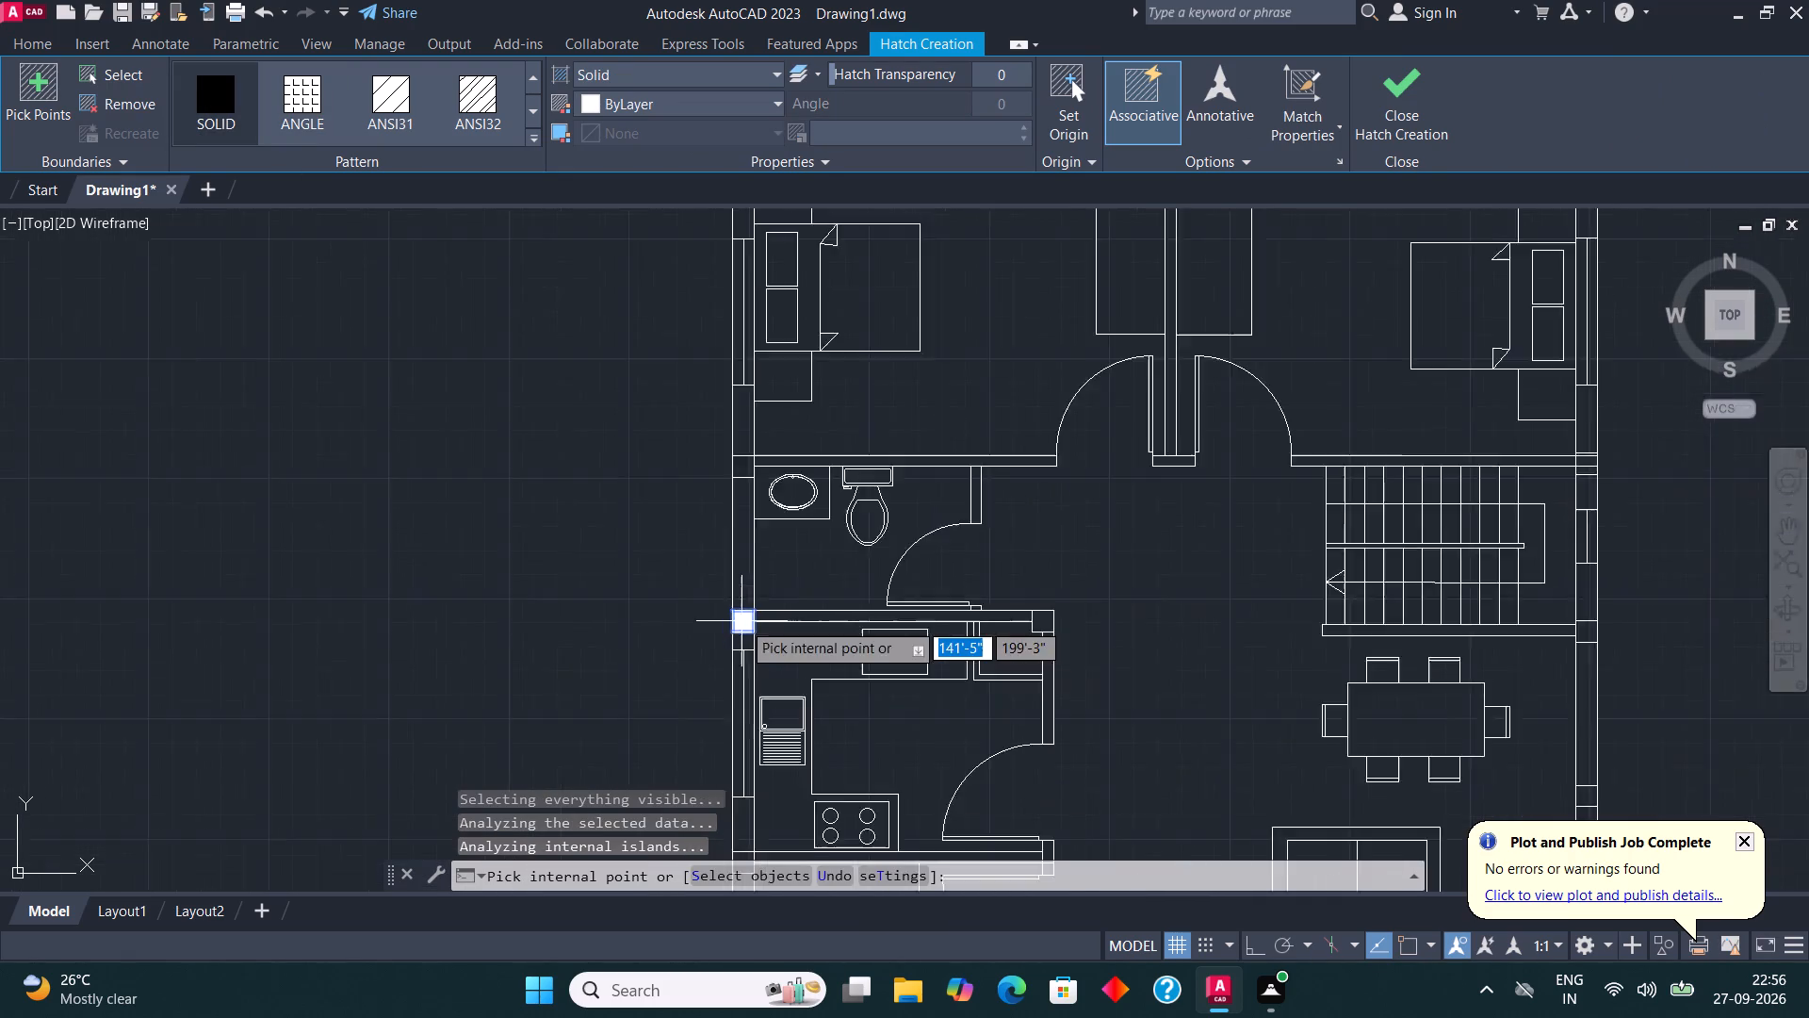
{"action": "scroll", "coordinate": [742, 621], "scroll_direction": "down", "scroll_amount": 1}
{"action": "scroll", "coordinate": [958, 629], "scroll_direction": "up", "scroll_amount": 2}
{"action": "left_click", "coordinate": [890, 616]}
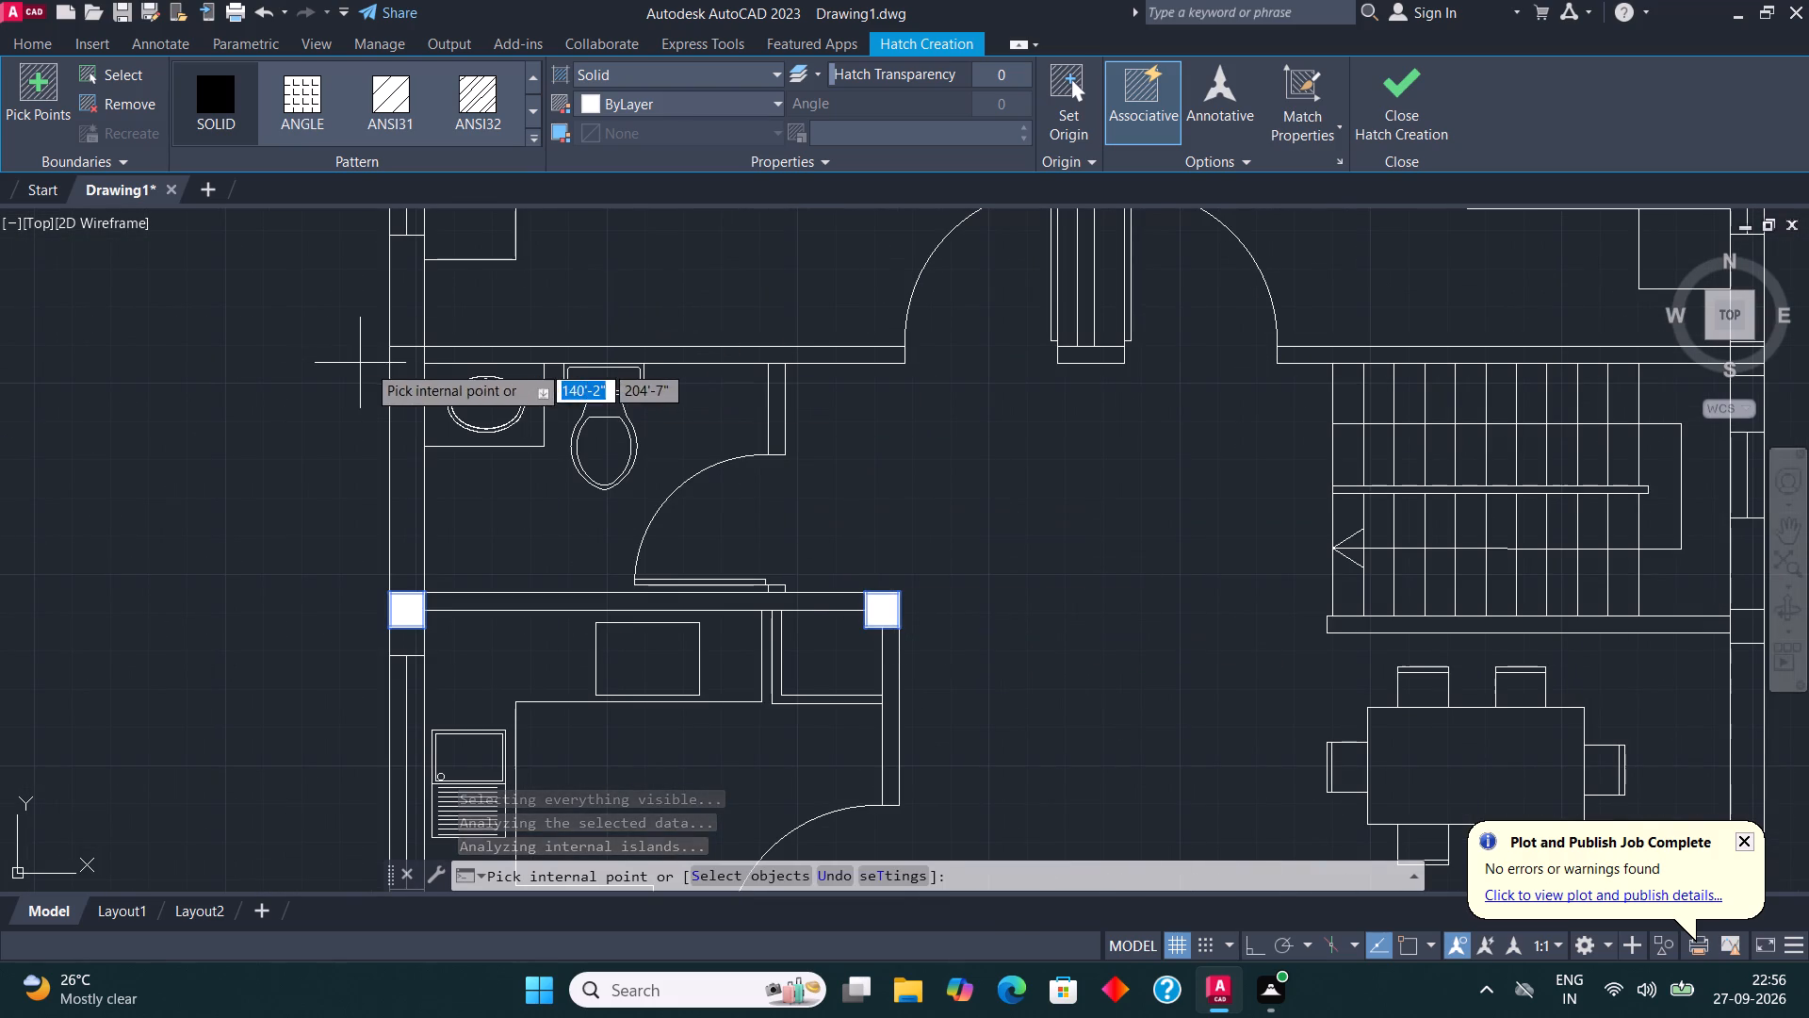
{"action": "left_click", "coordinate": [405, 368]}
Solid-fill the east wall's column squares: all parts at the staircase's north wall, its south wall, and just south of the dining table.
{"action": "scroll", "coordinate": [411, 392], "scroll_direction": "down", "scroll_amount": 1}
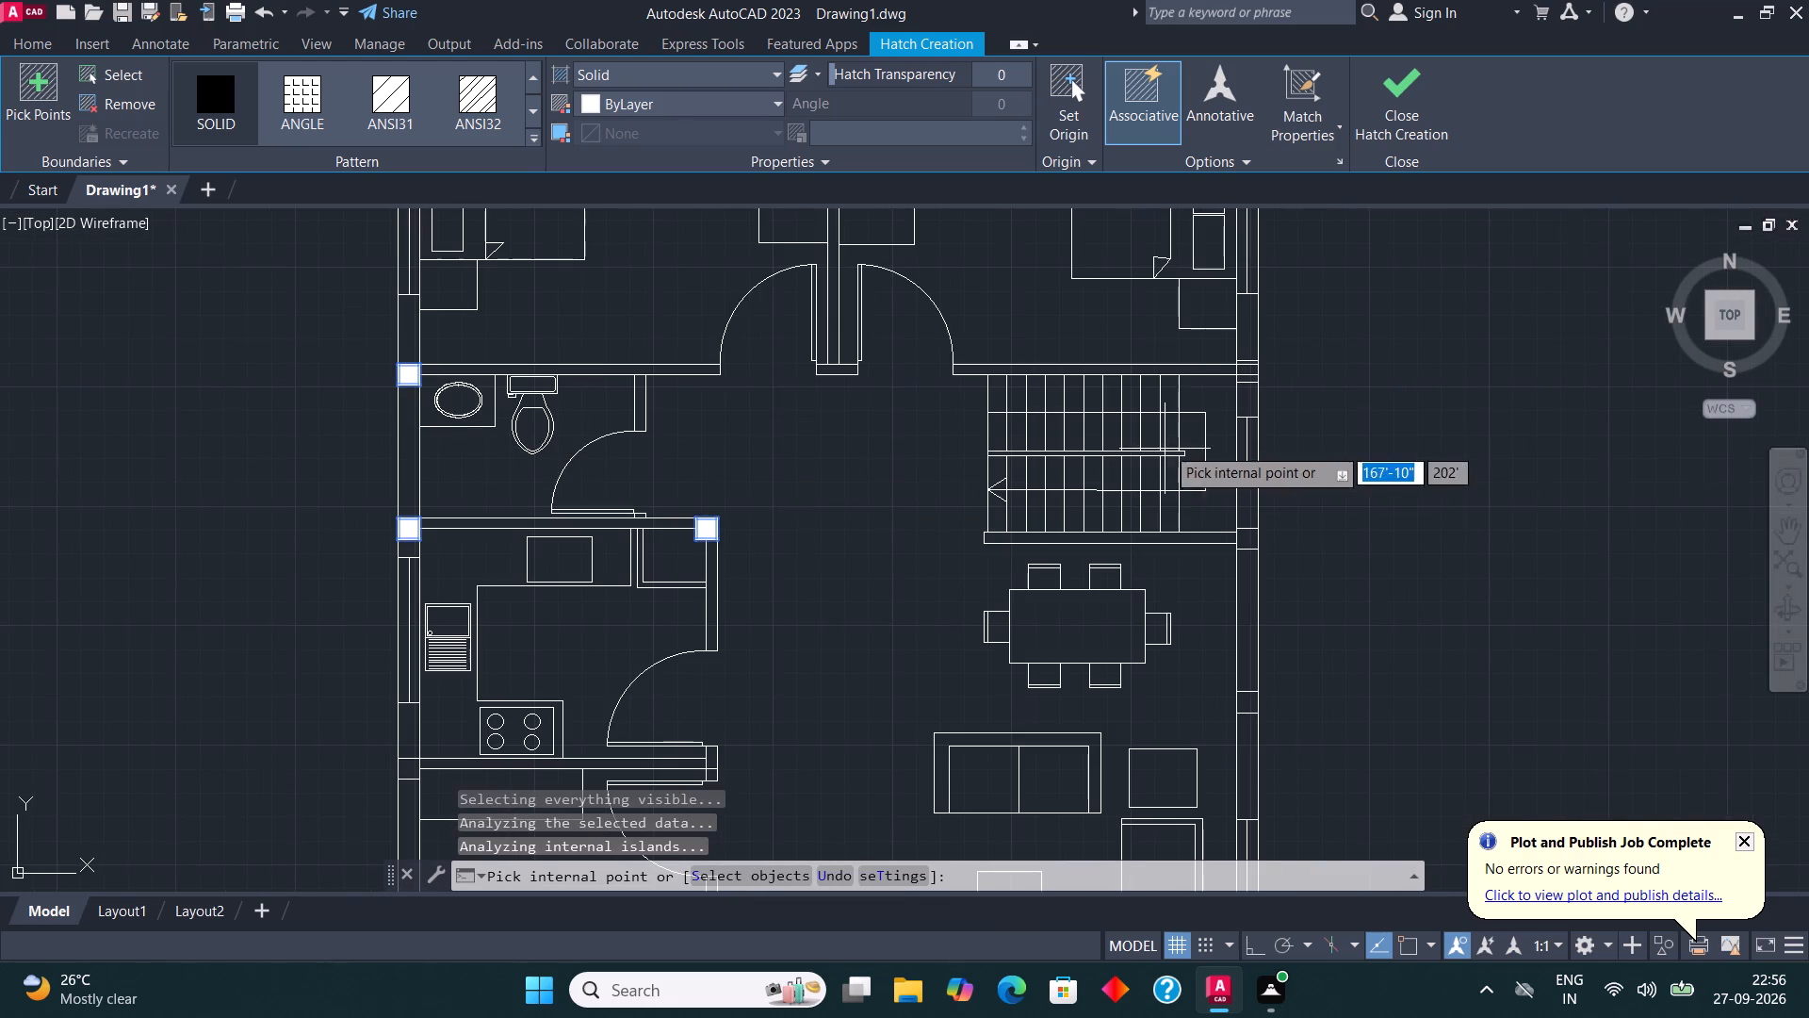
{"action": "scroll", "coordinate": [1257, 377], "scroll_direction": "up", "scroll_amount": 2}
{"action": "left_click", "coordinate": [1240, 355]}
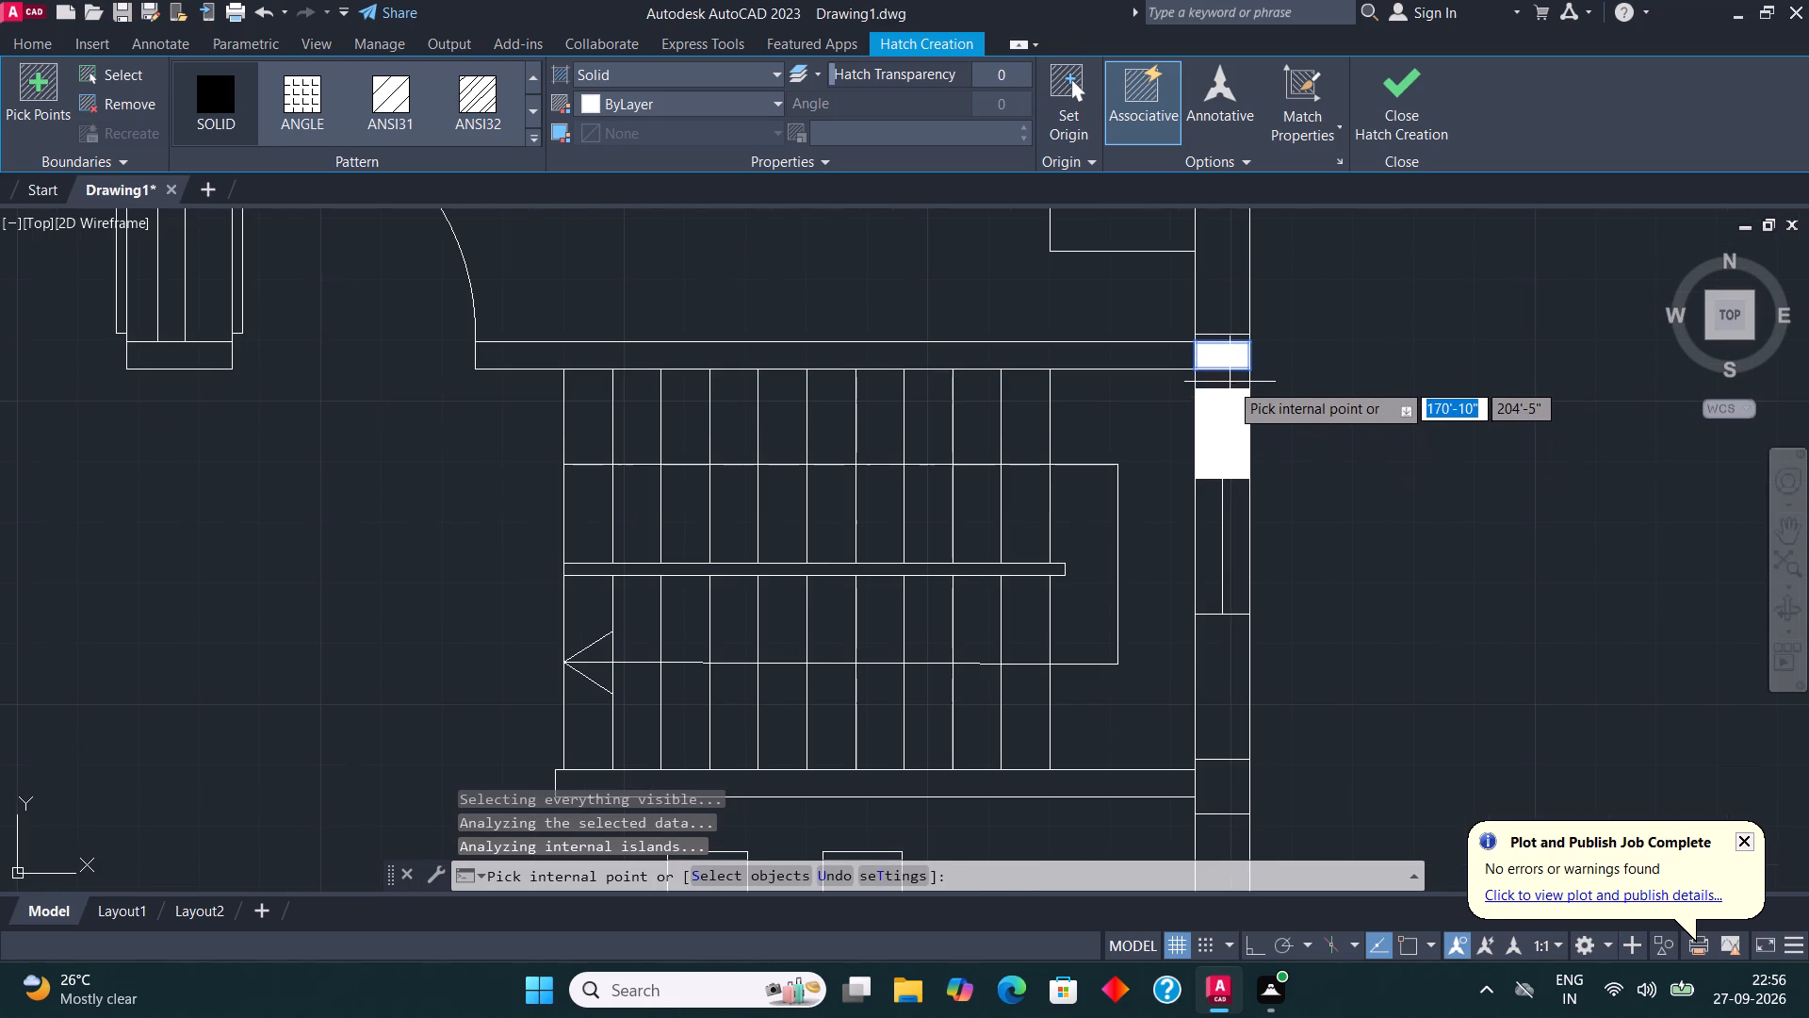
{"action": "left_click", "coordinate": [1221, 385]}
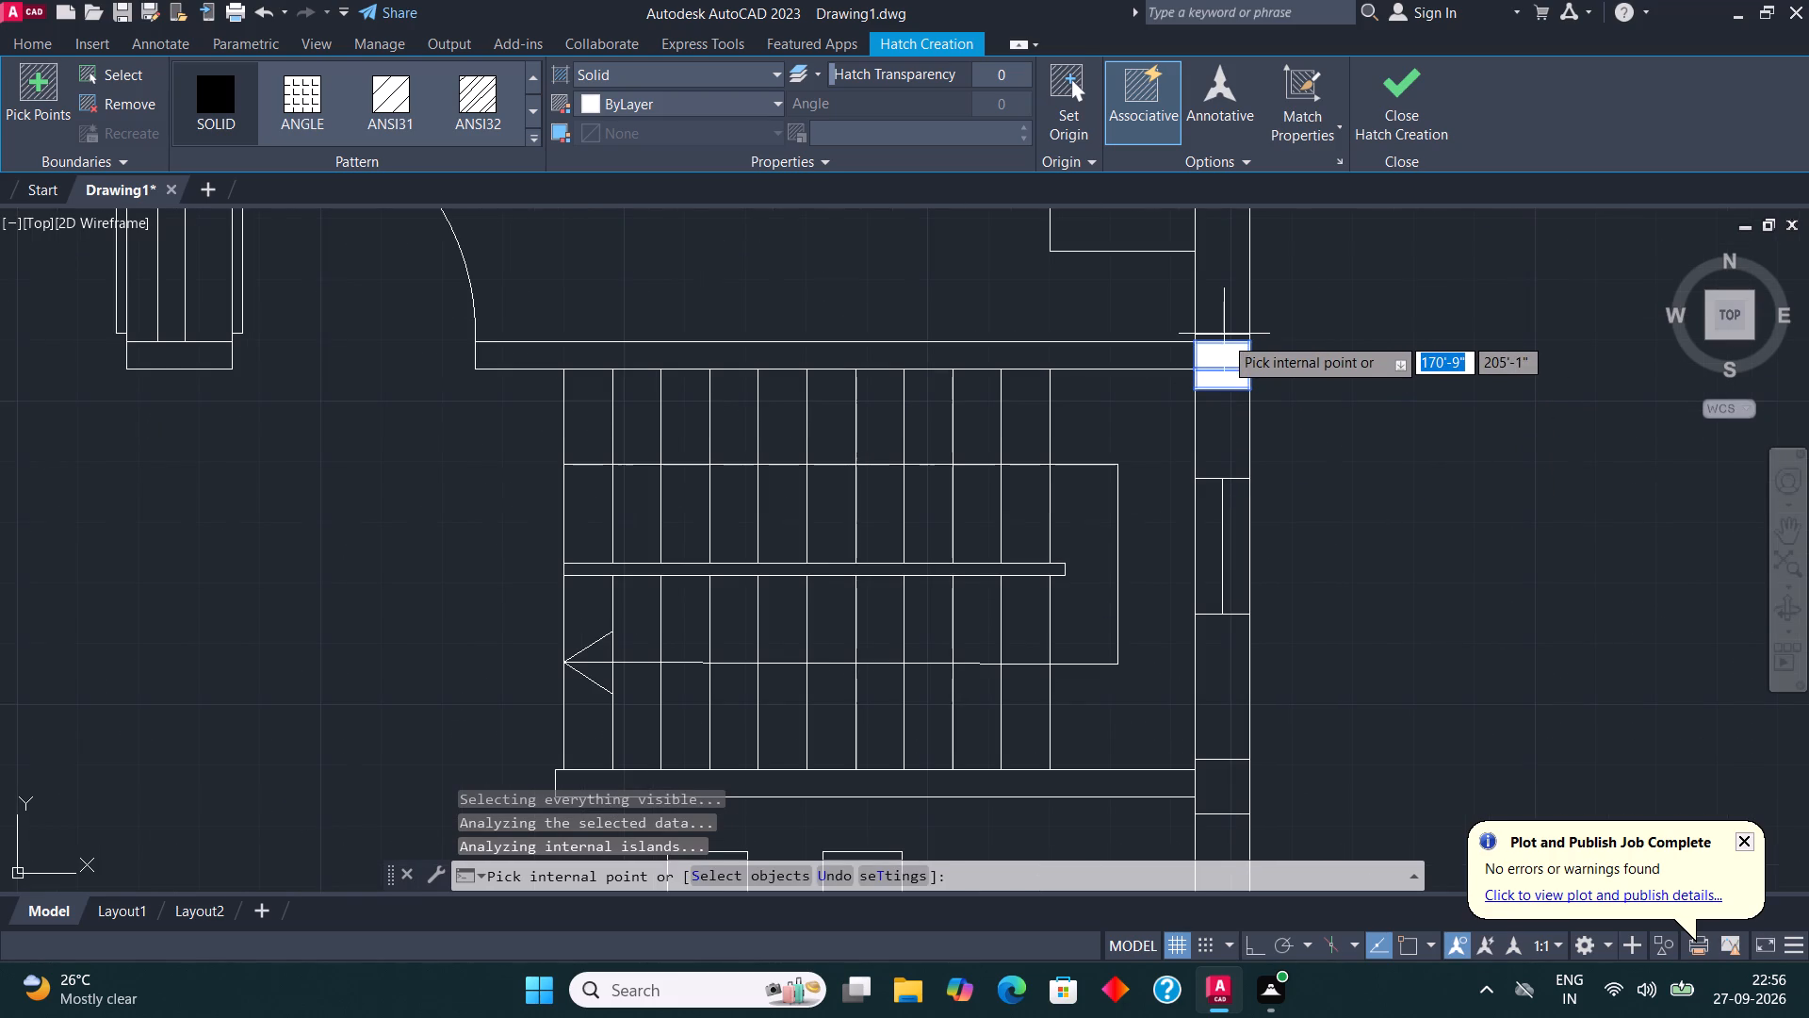
{"action": "left_click", "coordinate": [1224, 337]}
{"action": "scroll", "coordinate": [1223, 341], "scroll_direction": "down", "scroll_amount": 2}
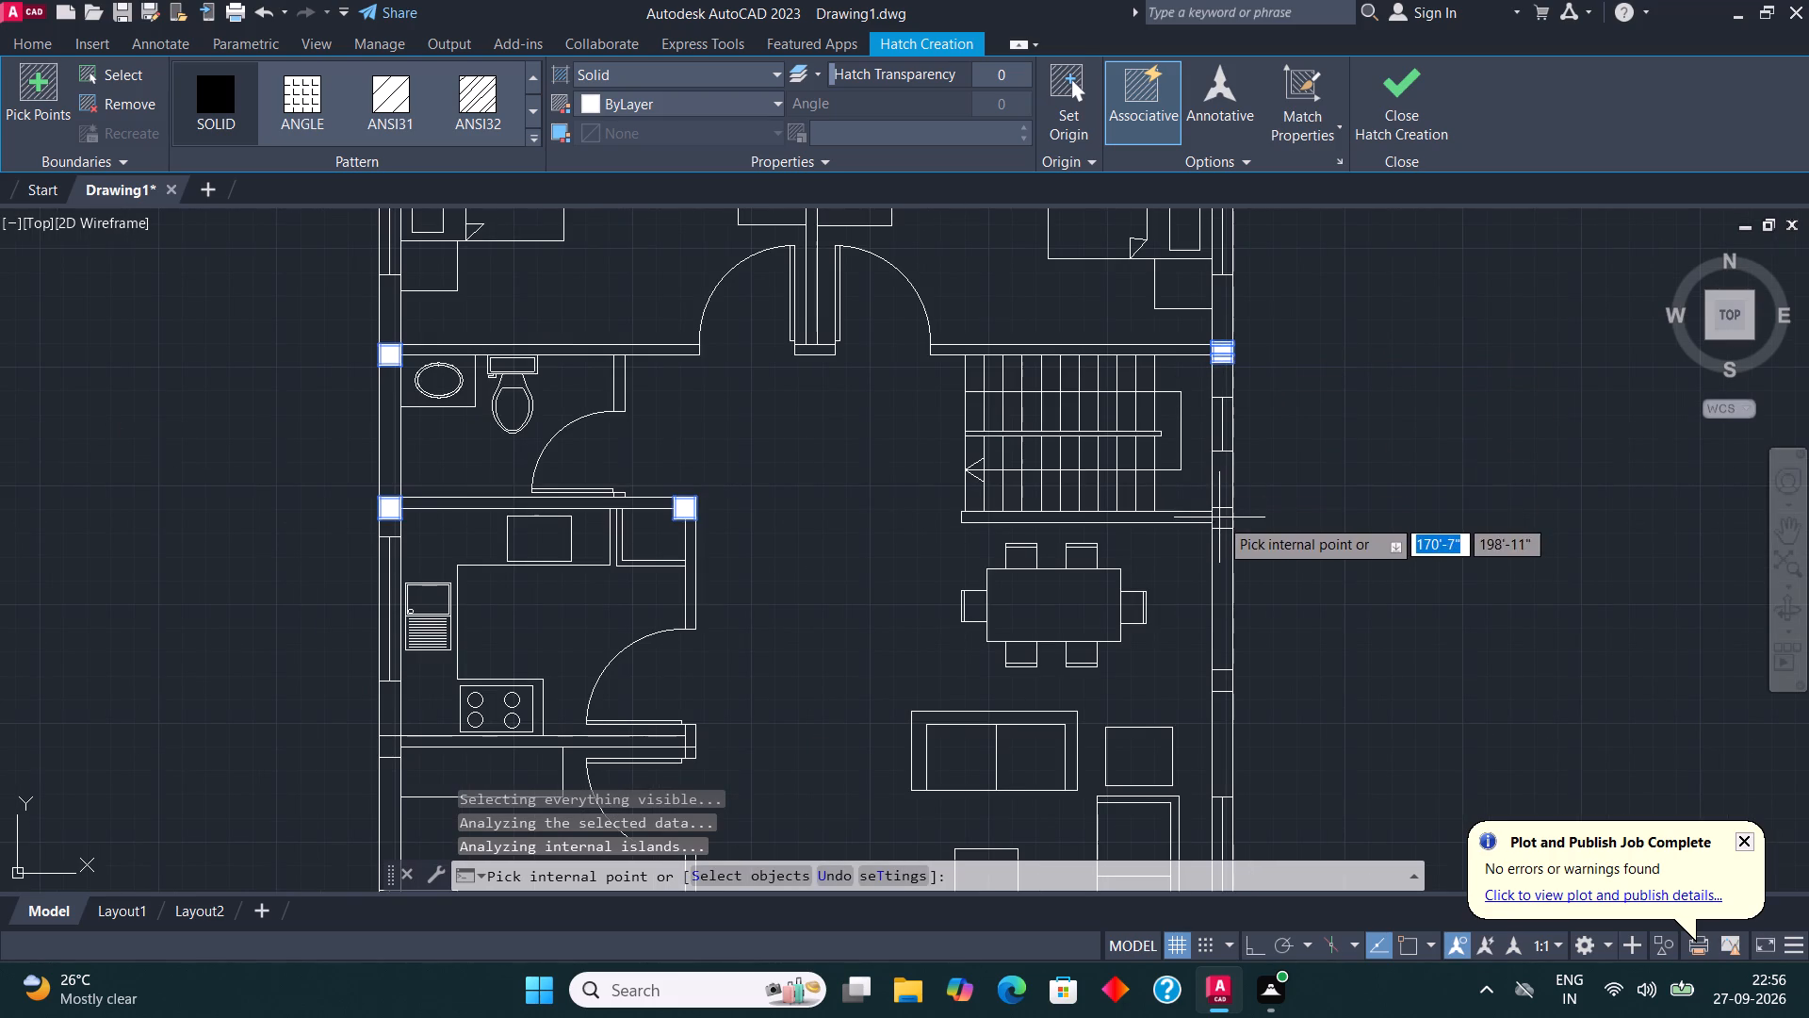
{"action": "left_click", "coordinate": [1219, 519]}
{"action": "left_click", "coordinate": [1220, 689]}
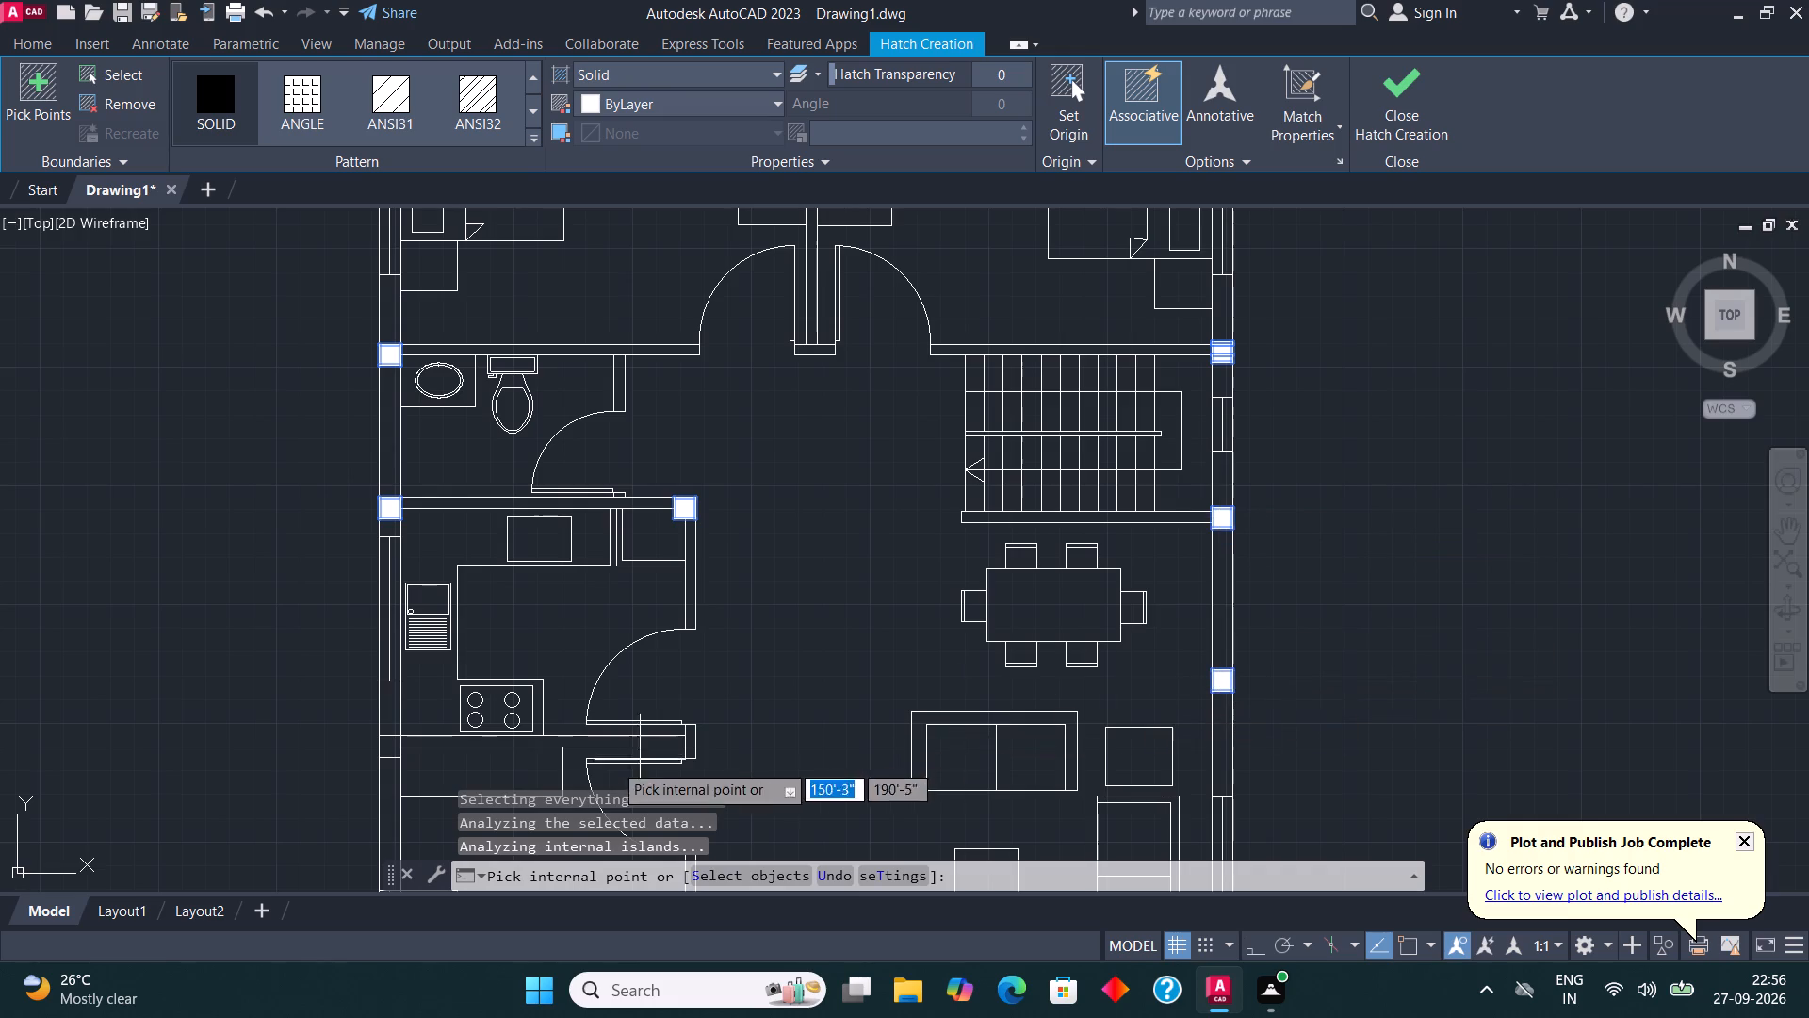
Solid-fill the west-wall square at the kitchen's south wall and the four squares along the south wall, and finish the hatch.
{"action": "left_click", "coordinate": [380, 747]}
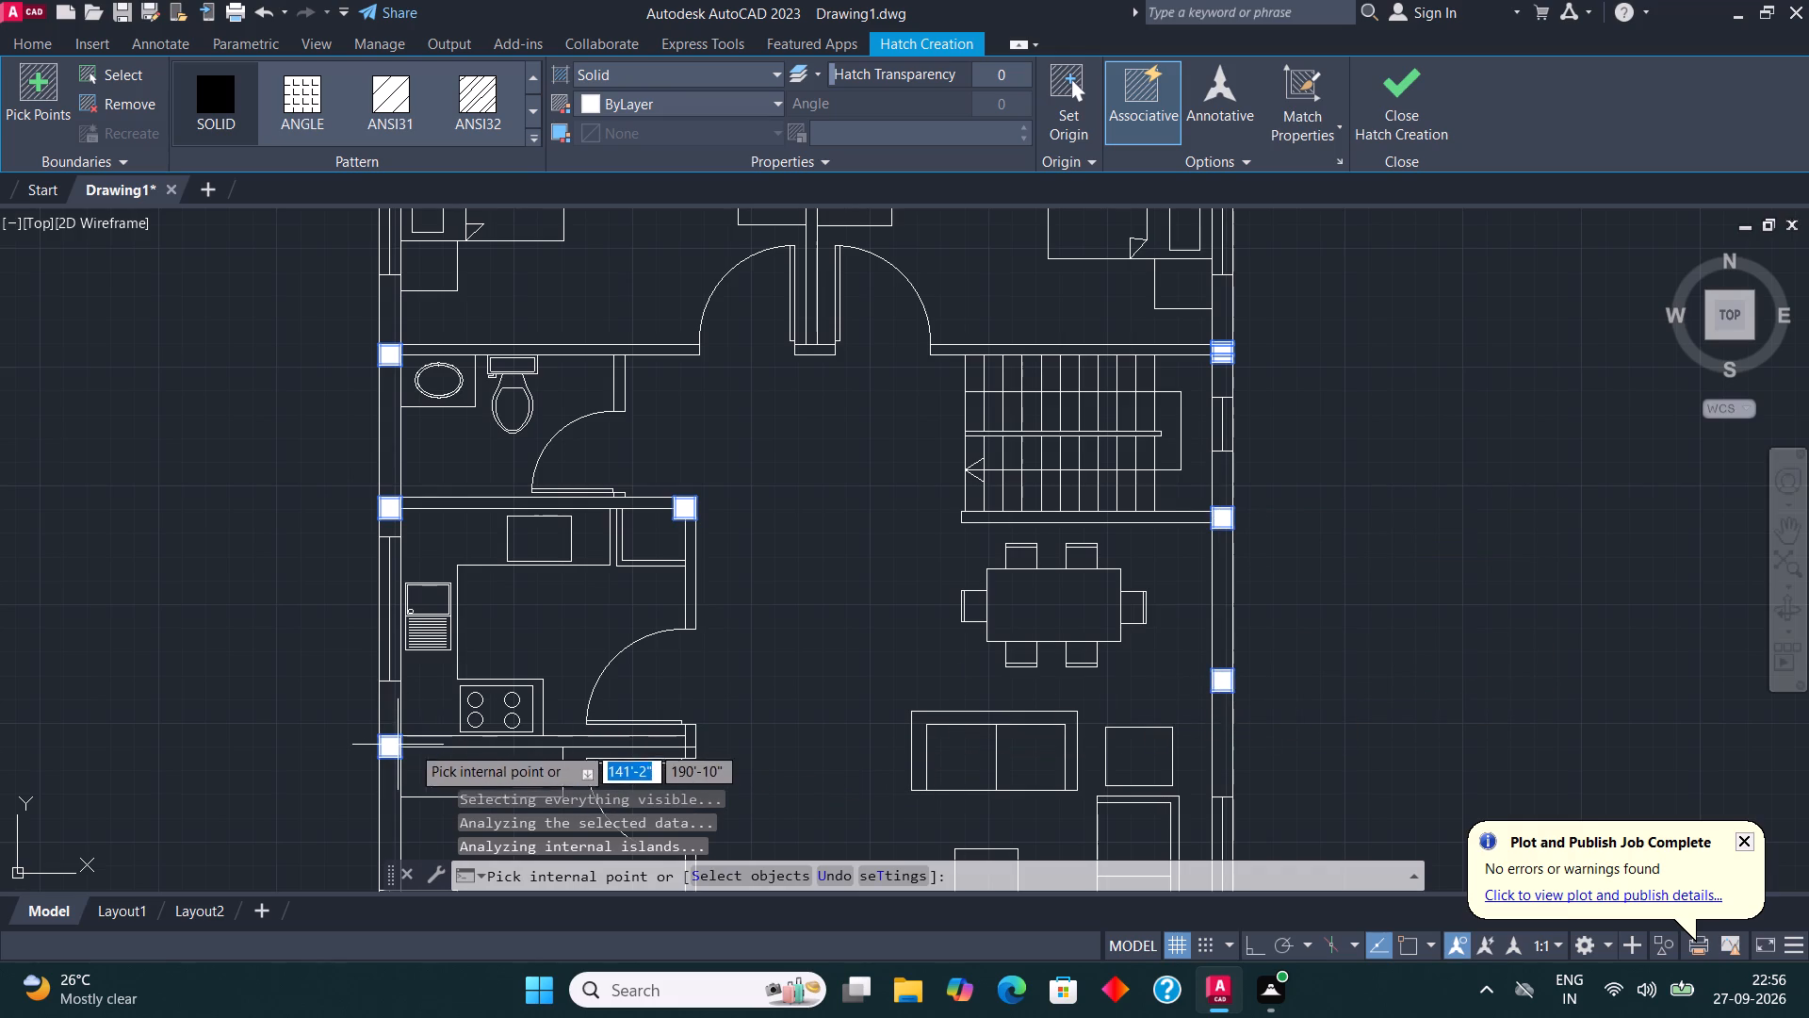
{"action": "scroll", "coordinate": [906, 431], "scroll_direction": "down", "scroll_amount": 3}
{"action": "scroll", "coordinate": [758, 639], "scroll_direction": "up", "scroll_amount": 2}
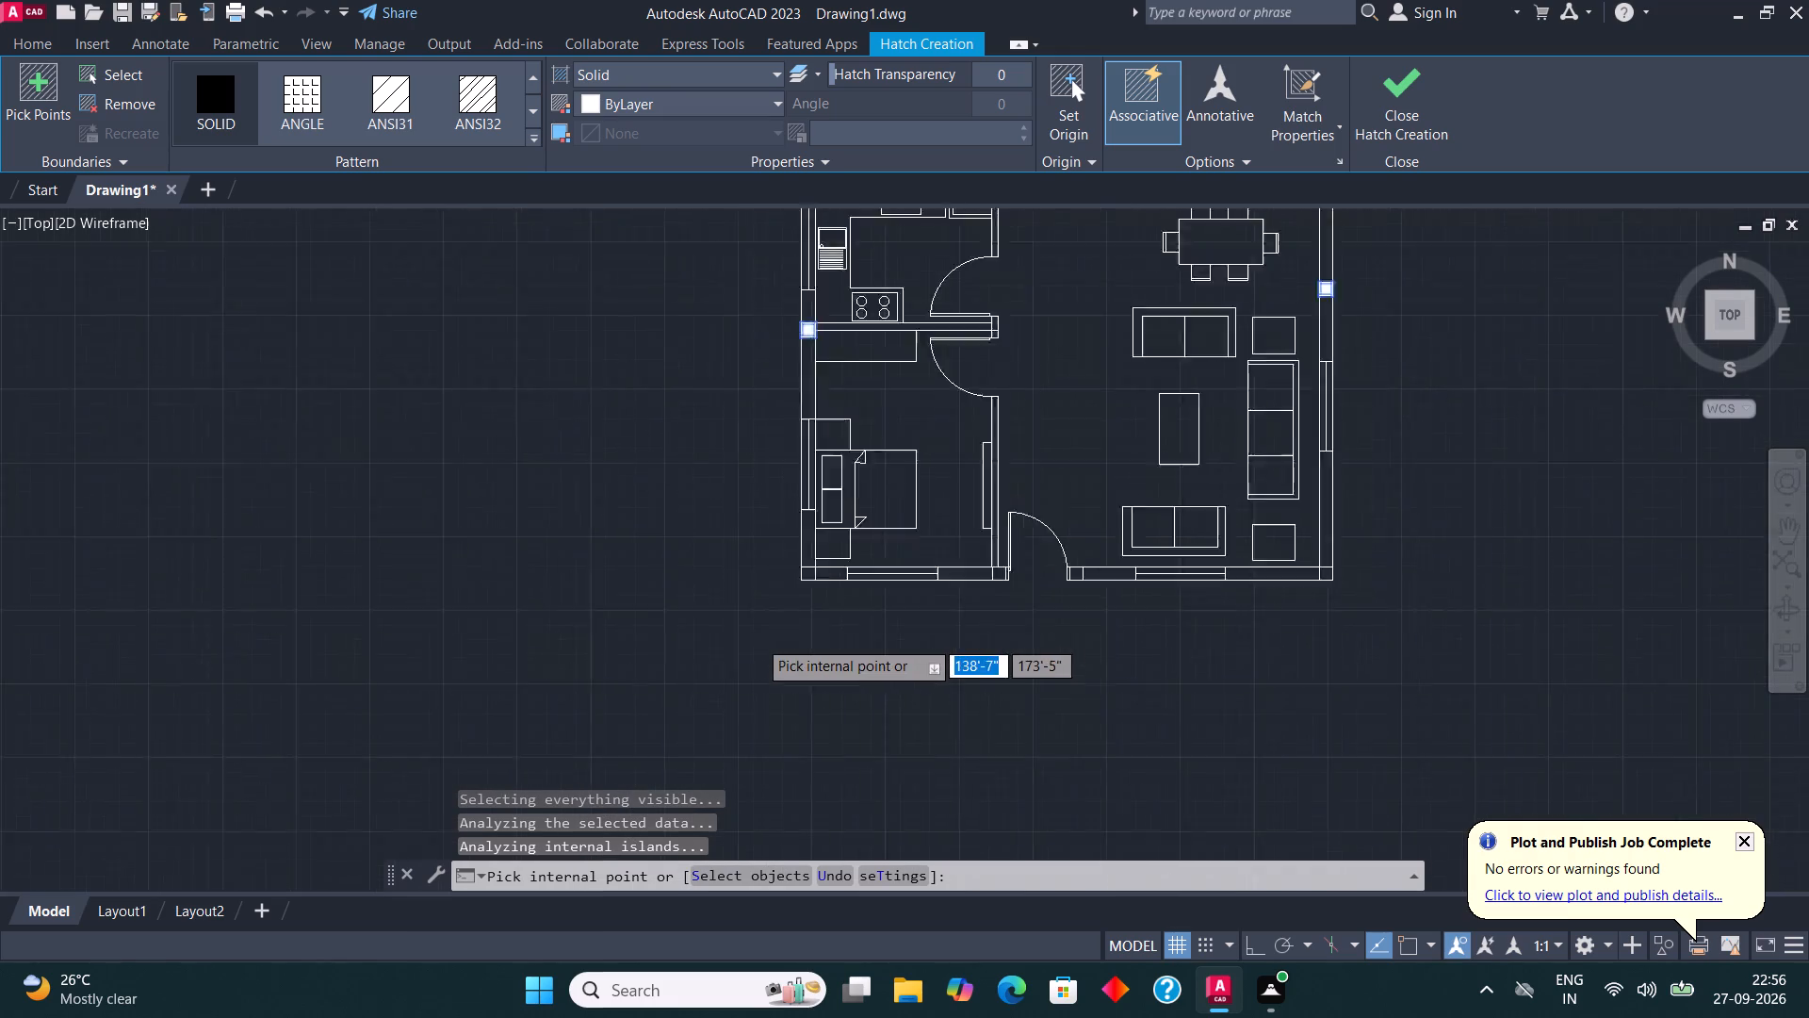
{"action": "scroll", "coordinate": [758, 639], "scroll_direction": "up", "scroll_amount": 2}
{"action": "left_click", "coordinate": [886, 475]}
{"action": "scroll", "coordinate": [827, 583], "scroll_direction": "down", "scroll_amount": 4}
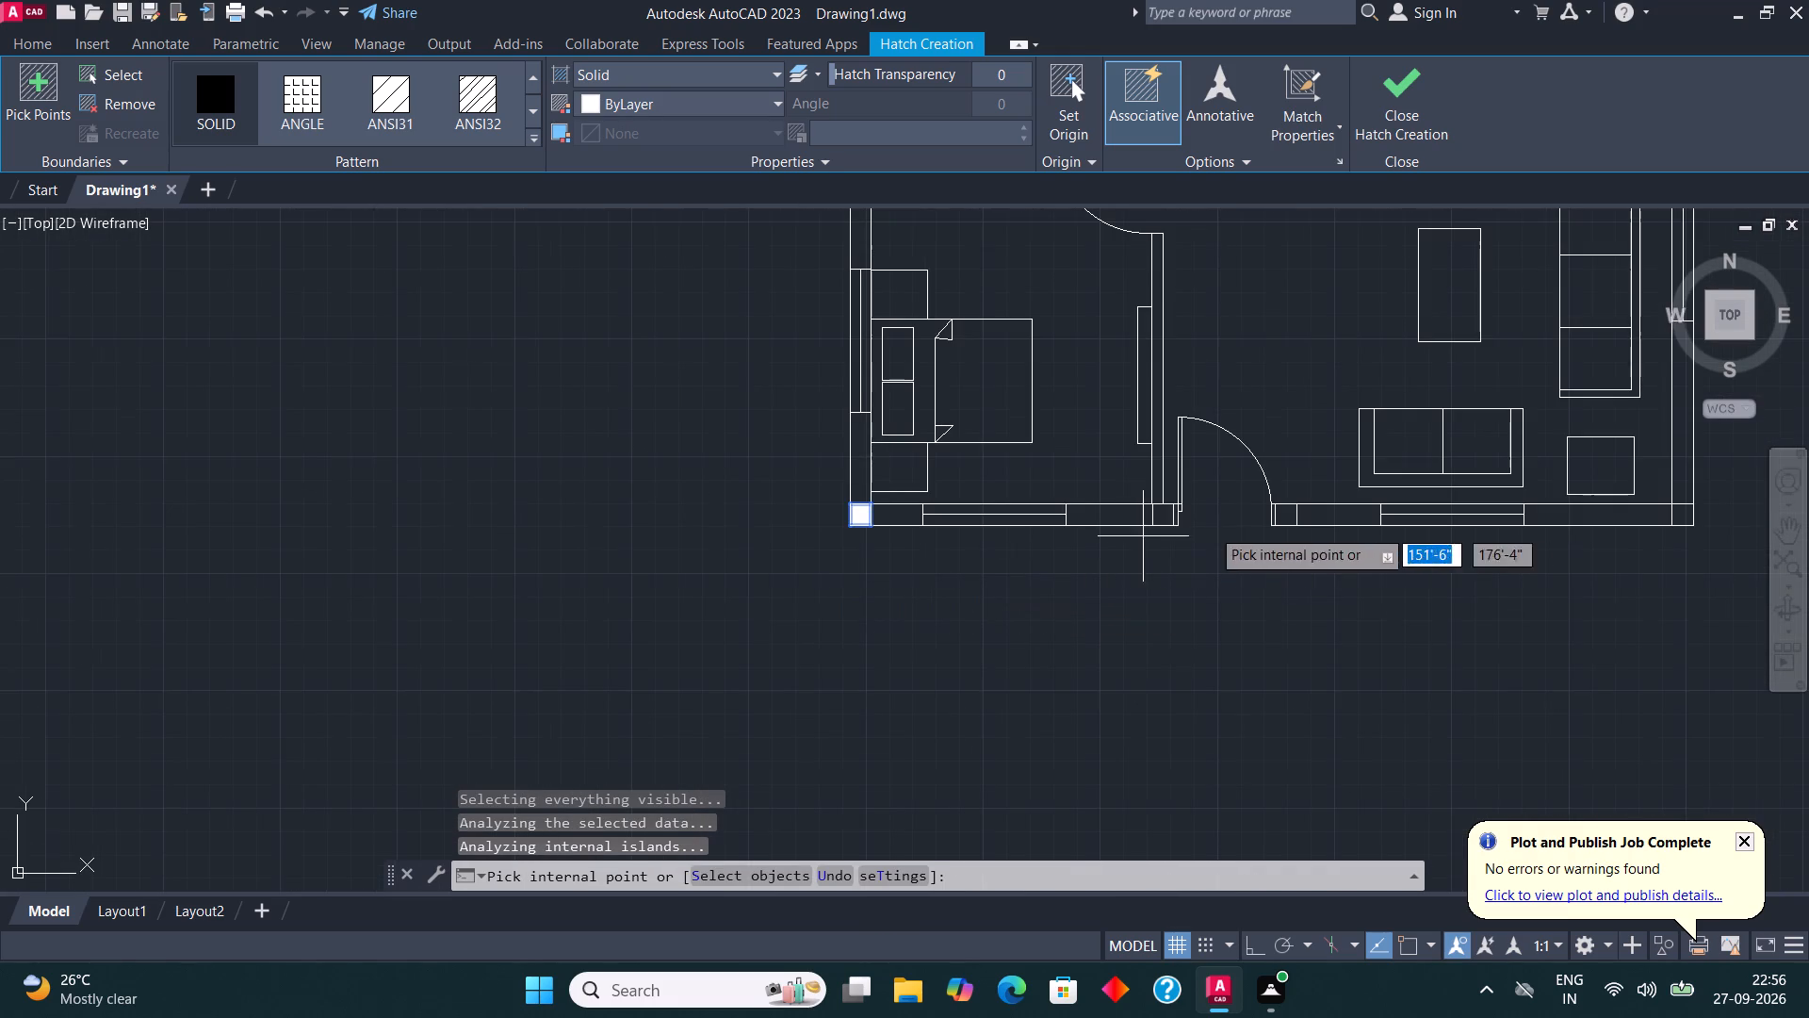
{"action": "scroll", "coordinate": [1327, 522], "scroll_direction": "up", "scroll_amount": 3}
{"action": "left_click", "coordinate": [1063, 502]}
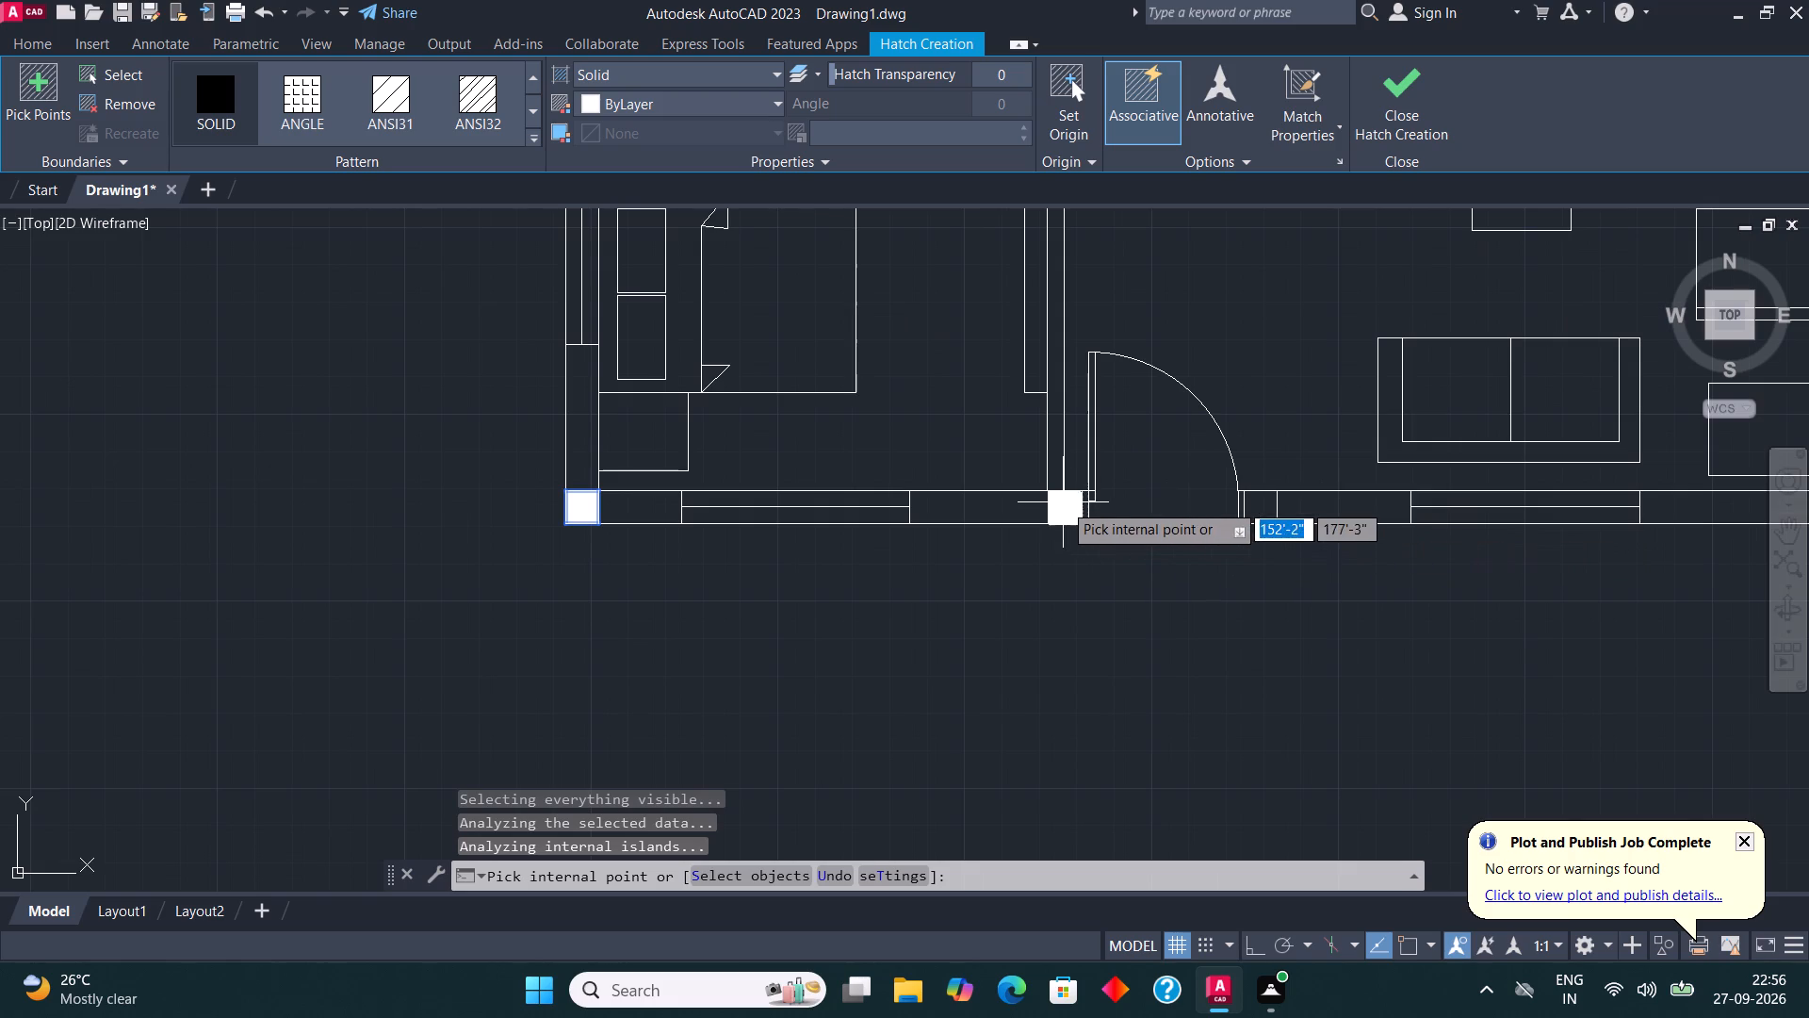
{"action": "left_click", "coordinate": [1262, 500]}
{"action": "scroll", "coordinate": [936, 635], "scroll_direction": "down", "scroll_amount": 3}
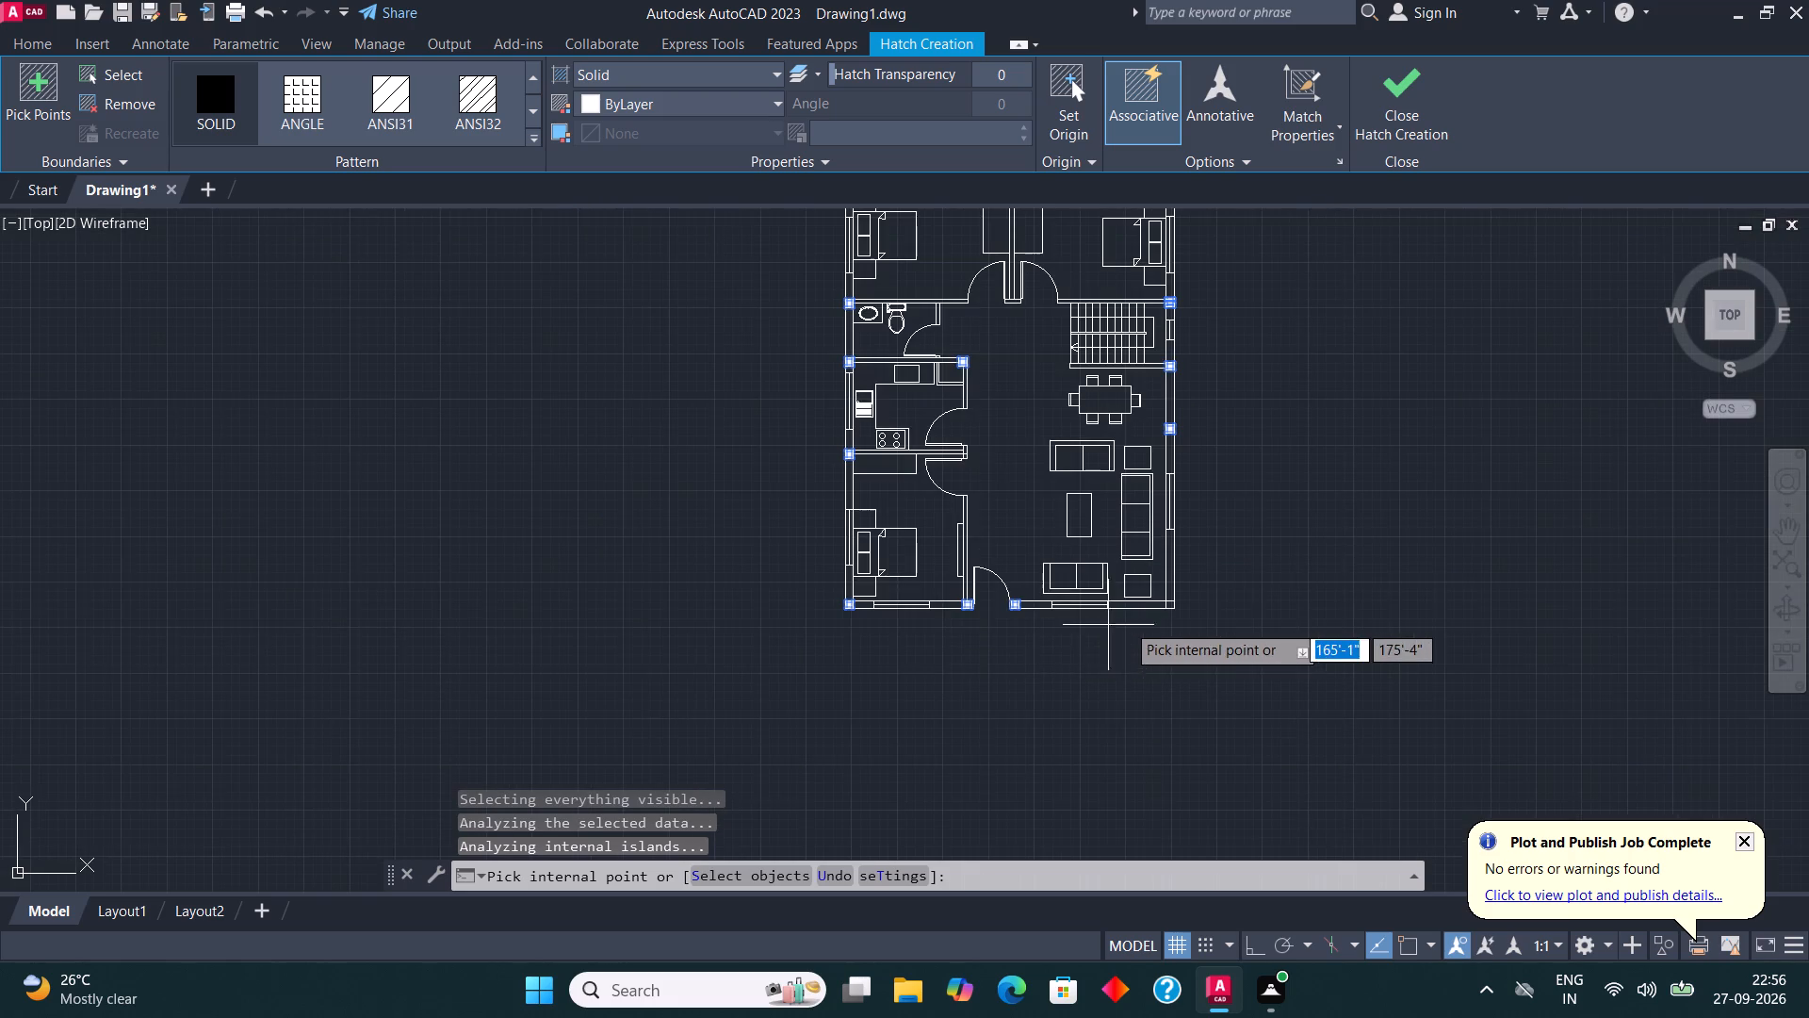
{"action": "scroll", "coordinate": [1161, 610], "scroll_direction": "up", "scroll_amount": 4}
{"action": "left_click", "coordinate": [1186, 586]}
{"action": "scroll", "coordinate": [1028, 685], "scroll_direction": "down", "scroll_amount": 4}
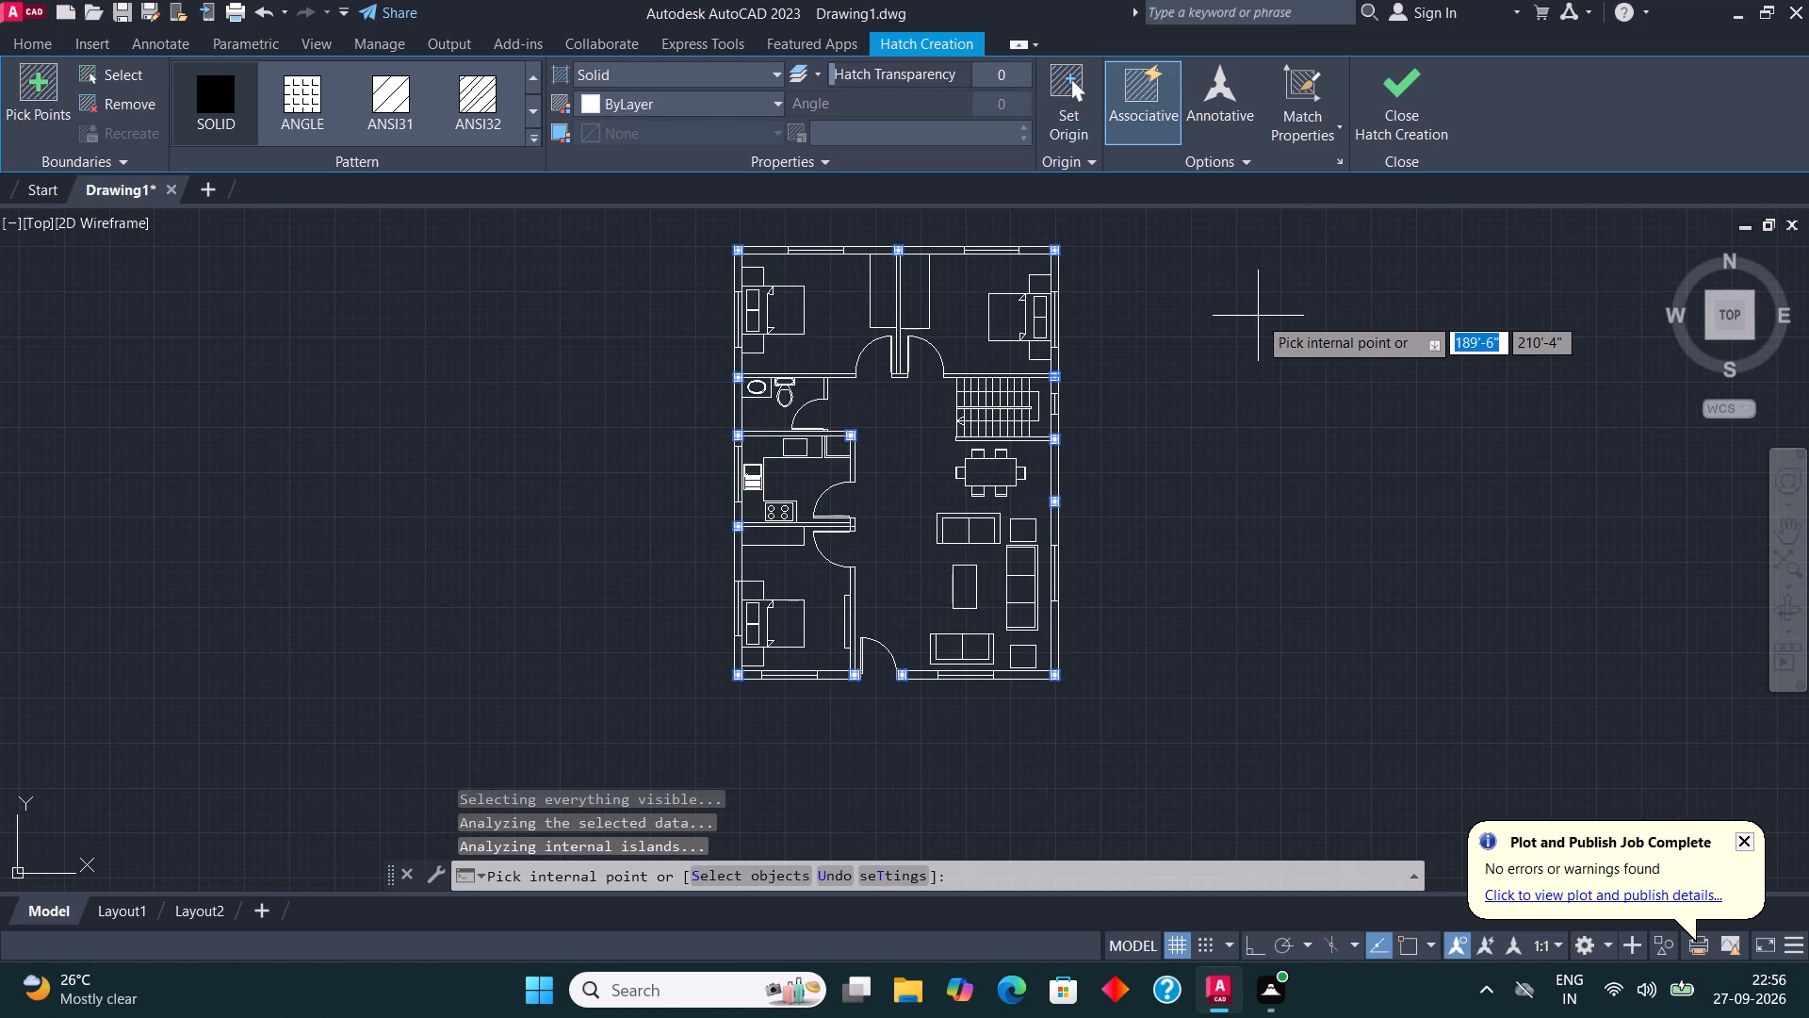
{"action": "left_click", "coordinate": [1396, 100]}
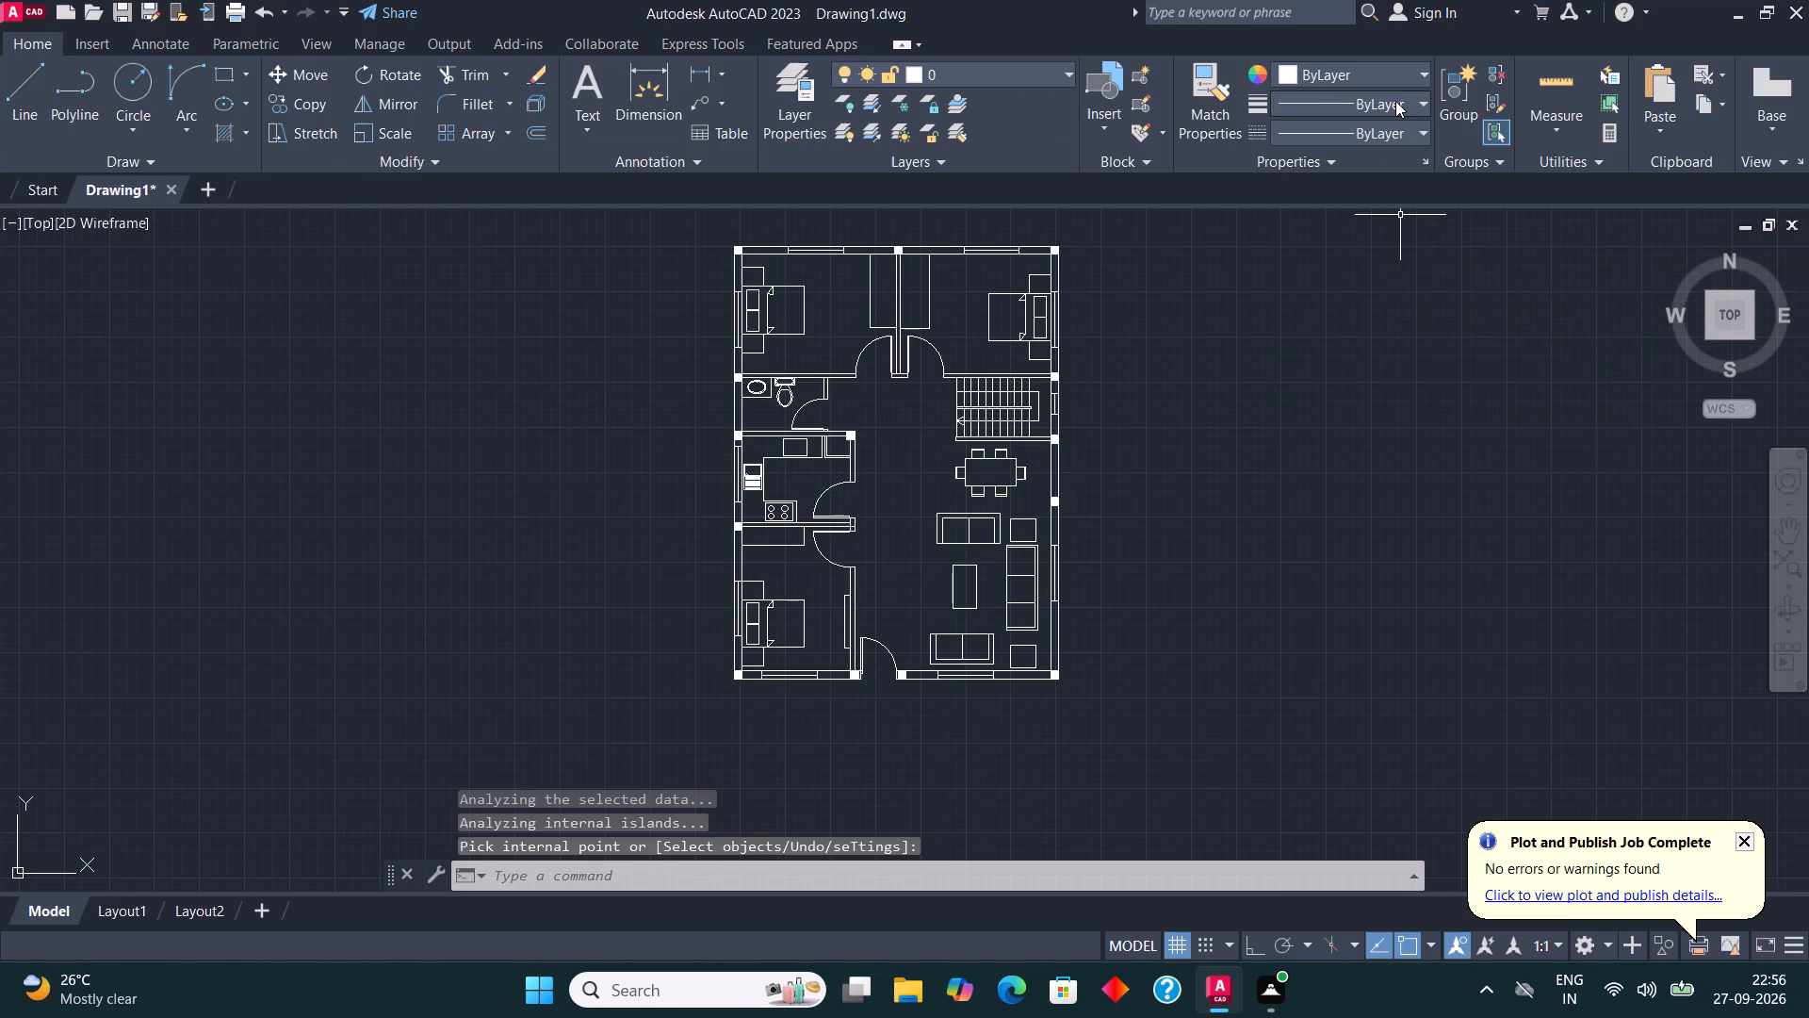
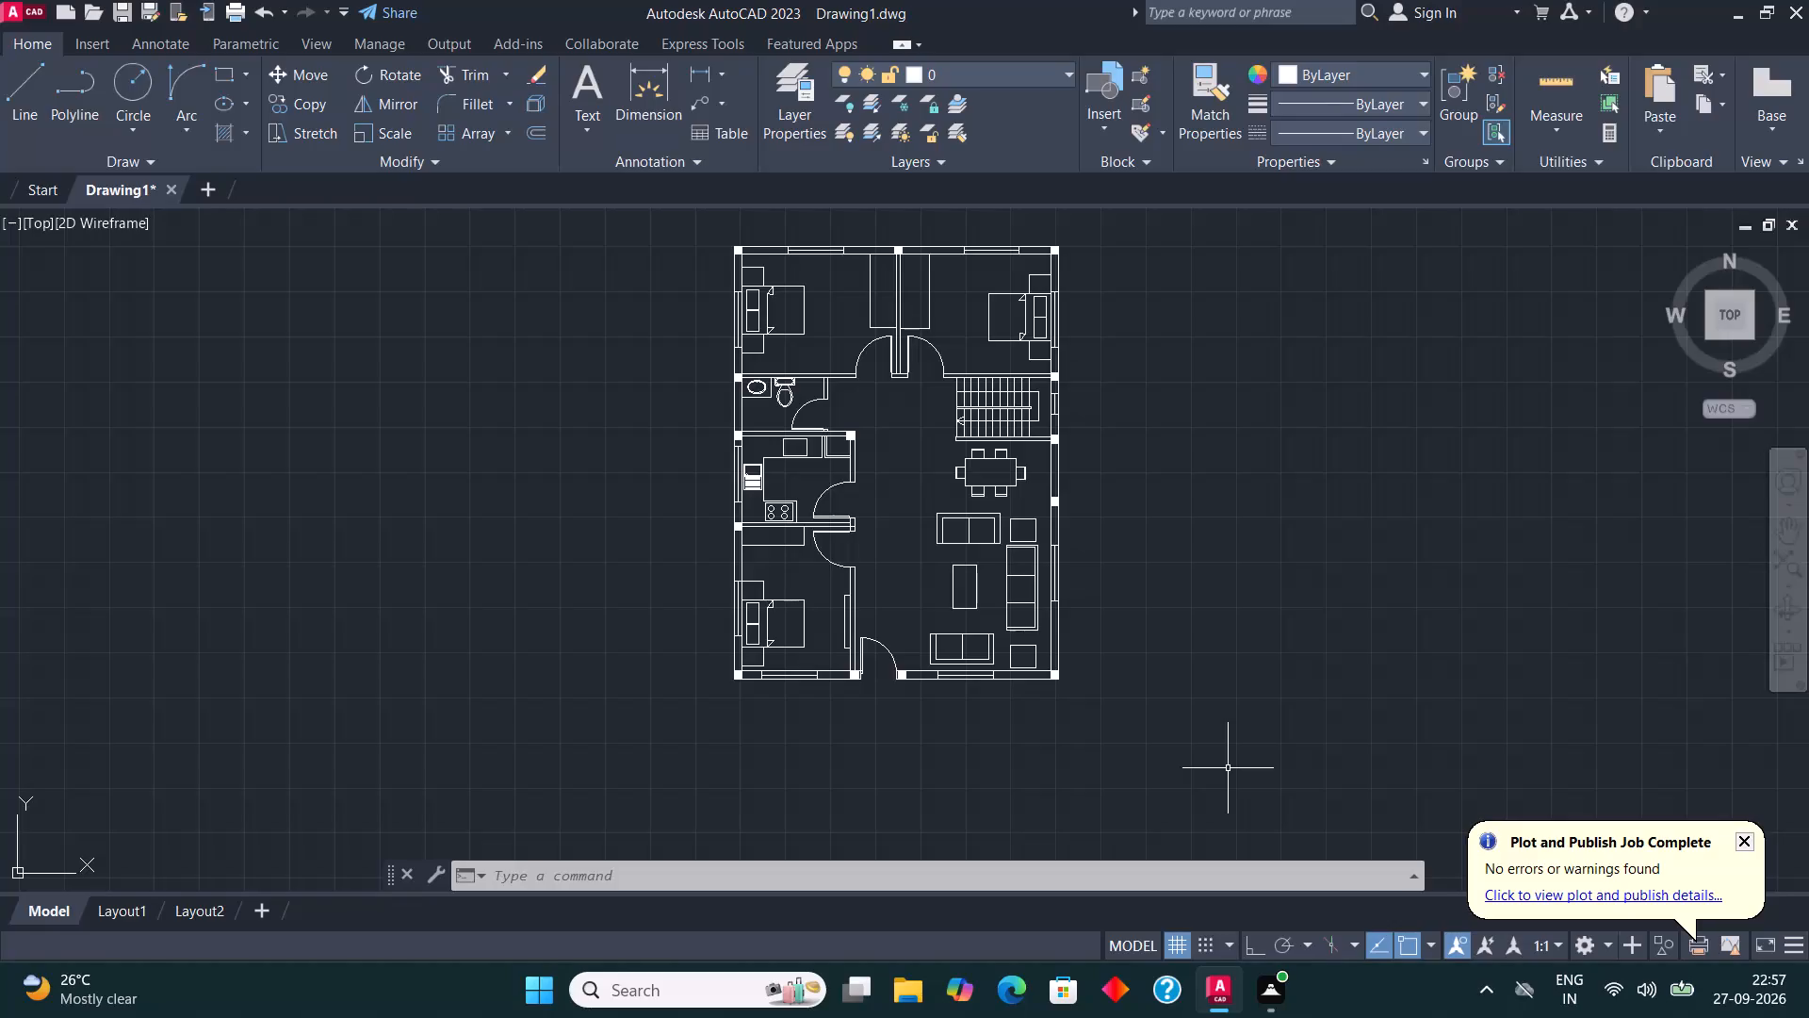
Create a layer named wall with a light blue colour and make it the current layer.
{"action": "scroll", "coordinate": [1228, 768], "scroll_direction": "down", "scroll_amount": 2}
{"action": "scroll", "coordinate": [1063, 603], "scroll_direction": "up", "scroll_amount": 2}
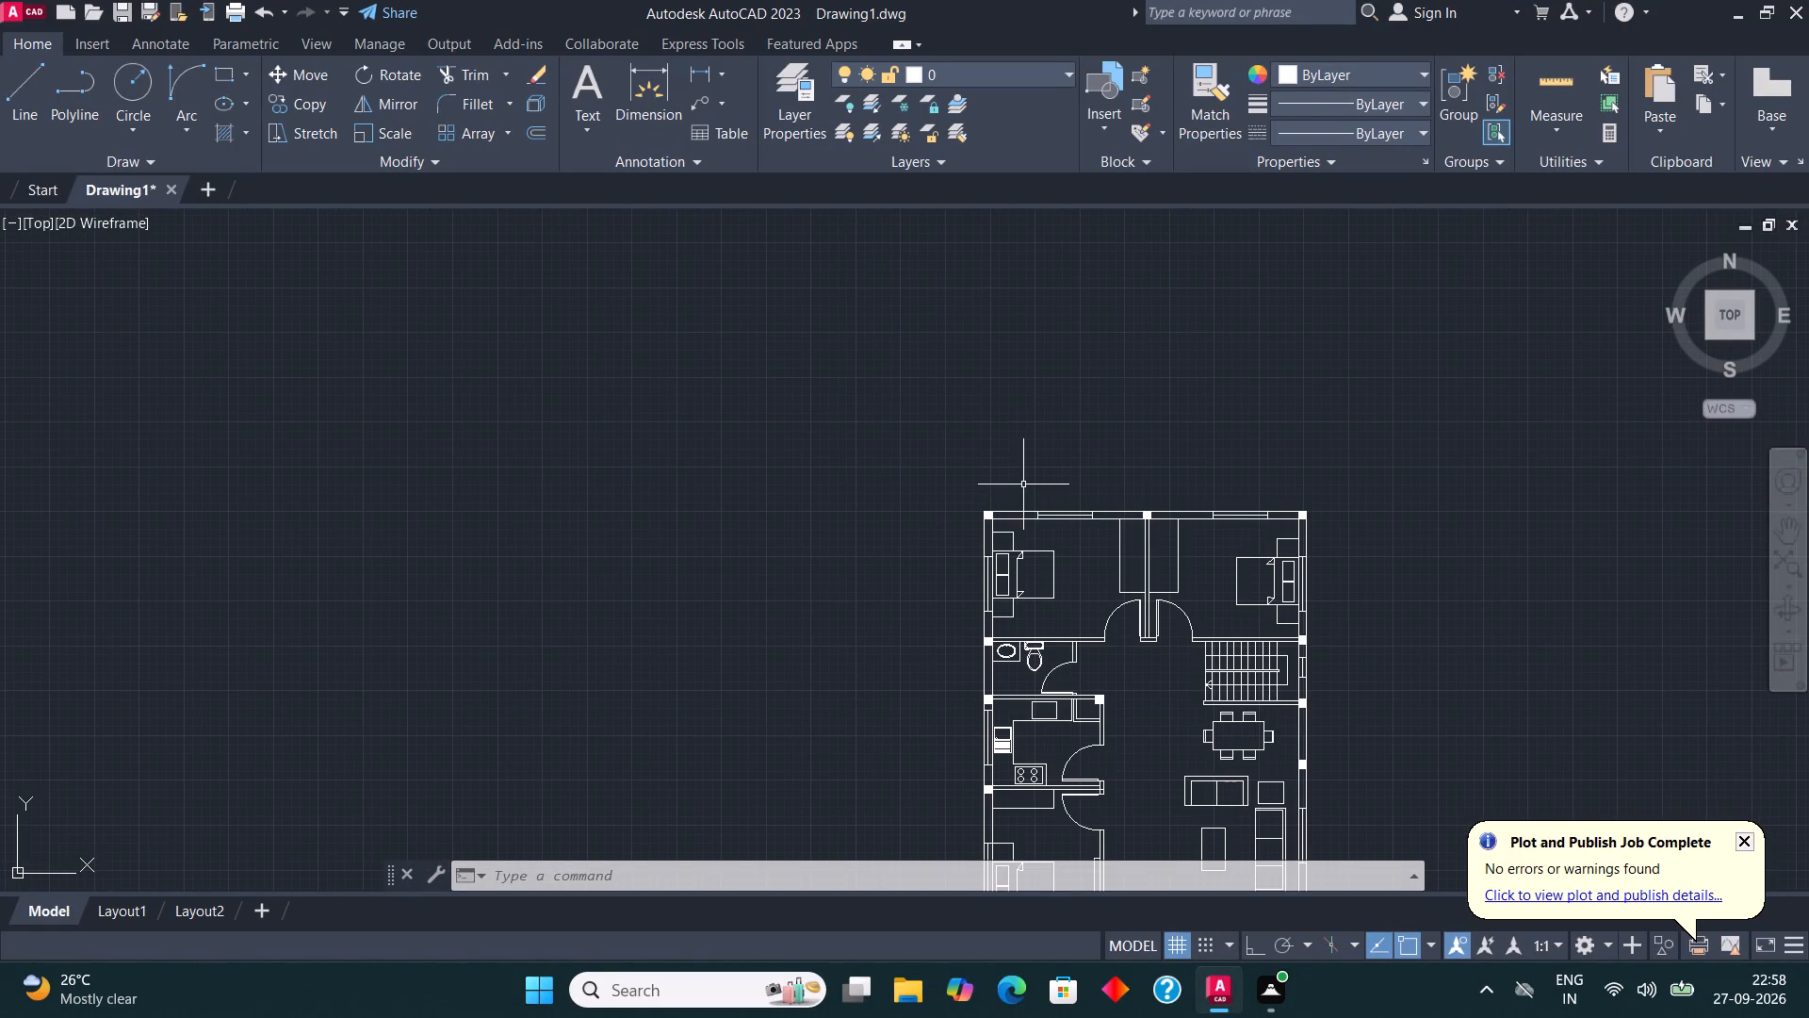
{"action": "scroll", "coordinate": [1048, 500], "scroll_direction": "down", "scroll_amount": 1}
{"action": "scroll", "coordinate": [1127, 521], "scroll_direction": "up", "scroll_amount": 2}
{"action": "scroll", "coordinate": [1124, 517], "scroll_direction": "down", "scroll_amount": 1}
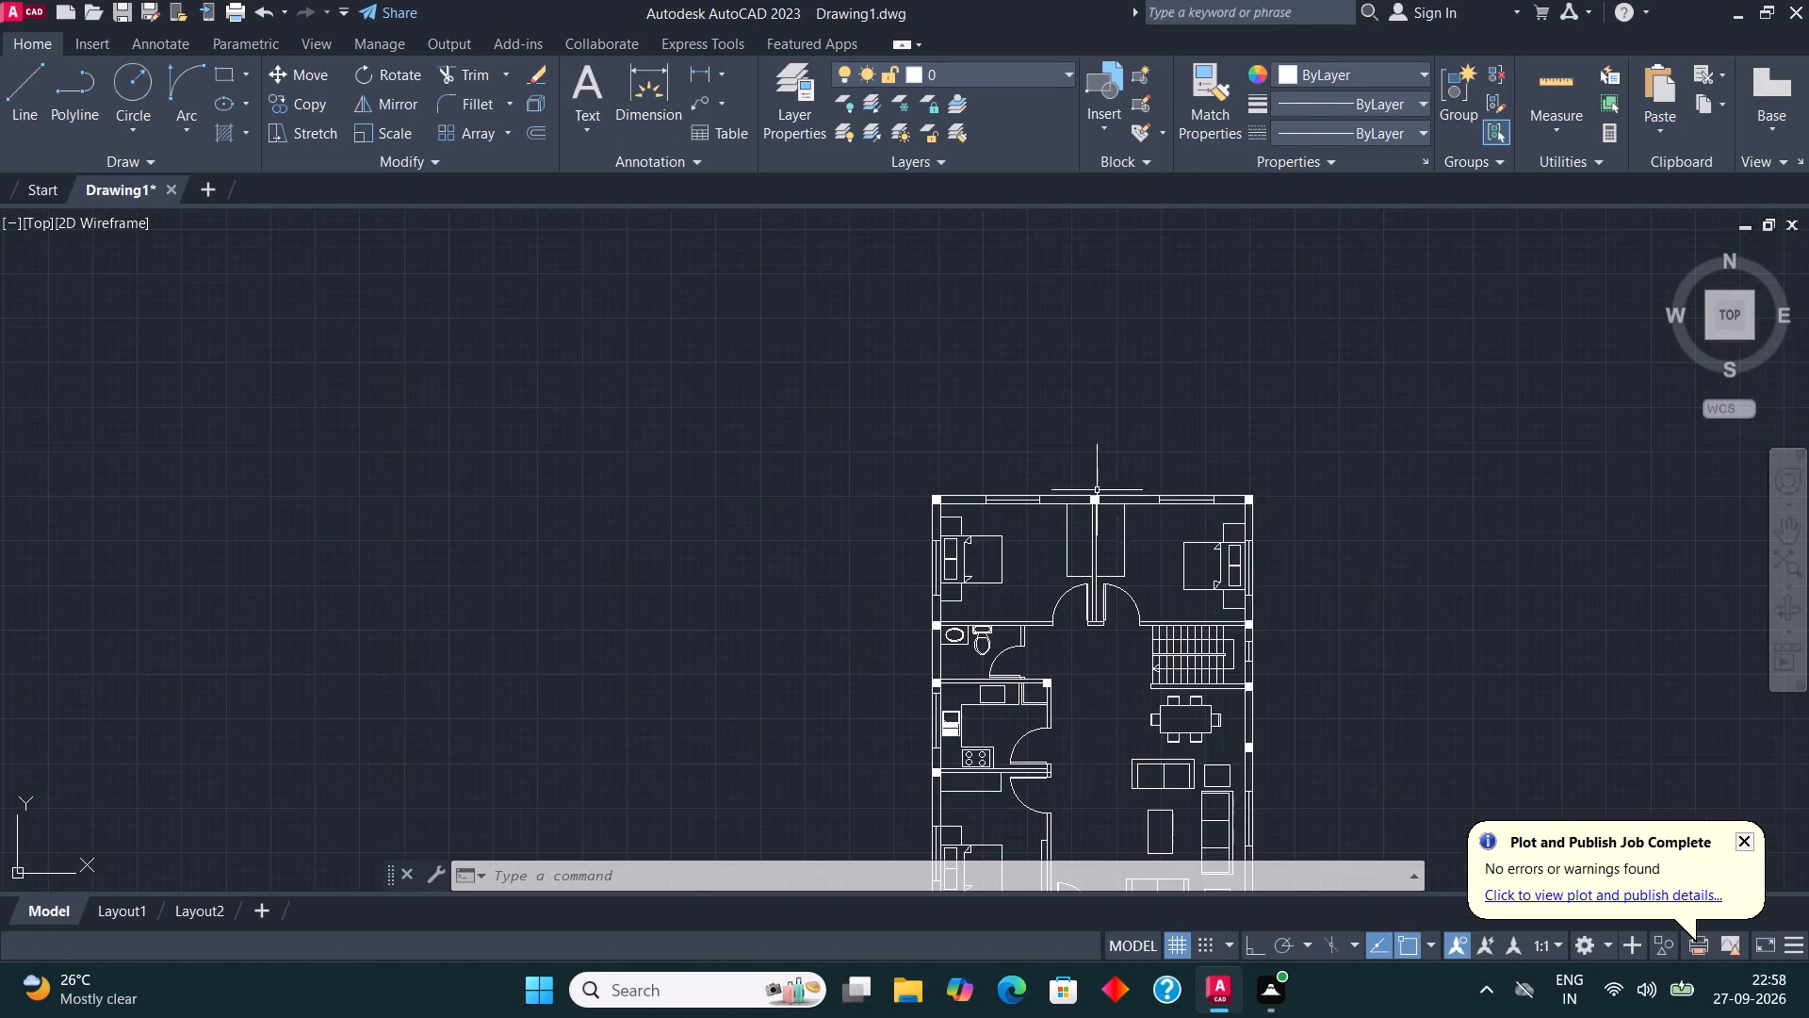
{"action": "scroll", "coordinate": [1096, 487], "scroll_direction": "up", "scroll_amount": 2}
{"action": "left_click", "coordinate": [786, 91]}
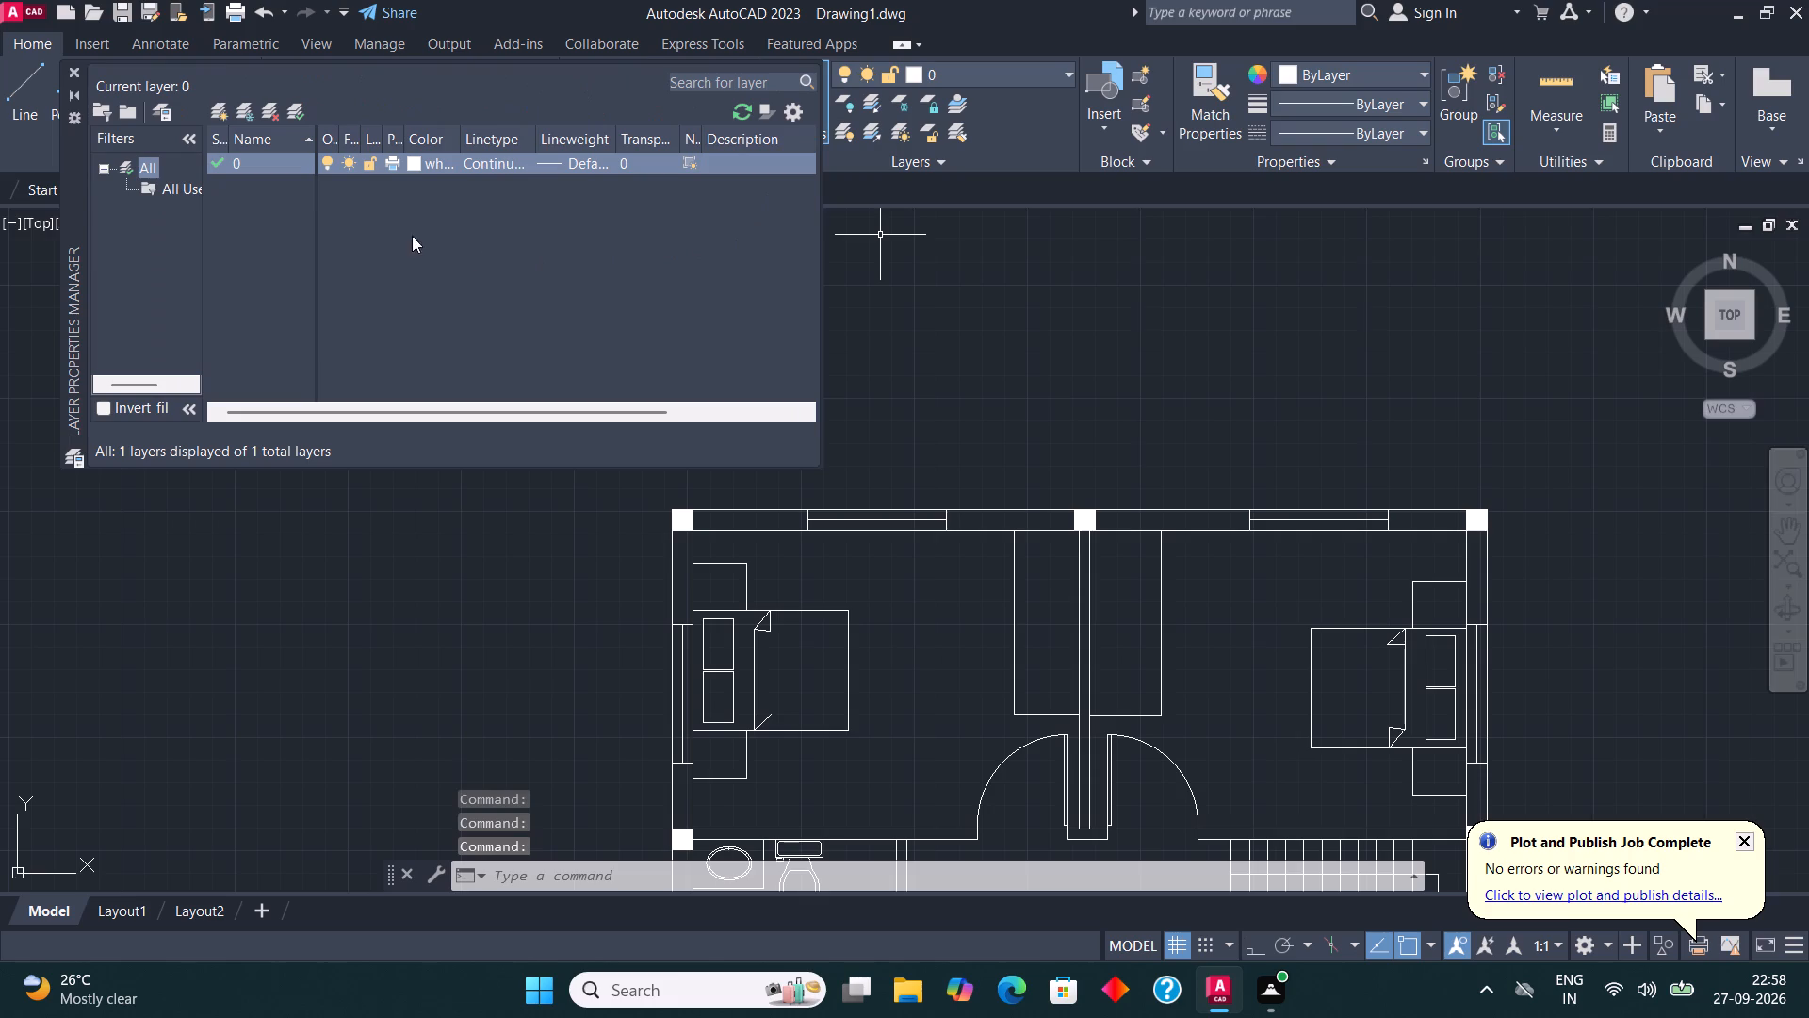
{"action": "left_click", "coordinate": [224, 109]}
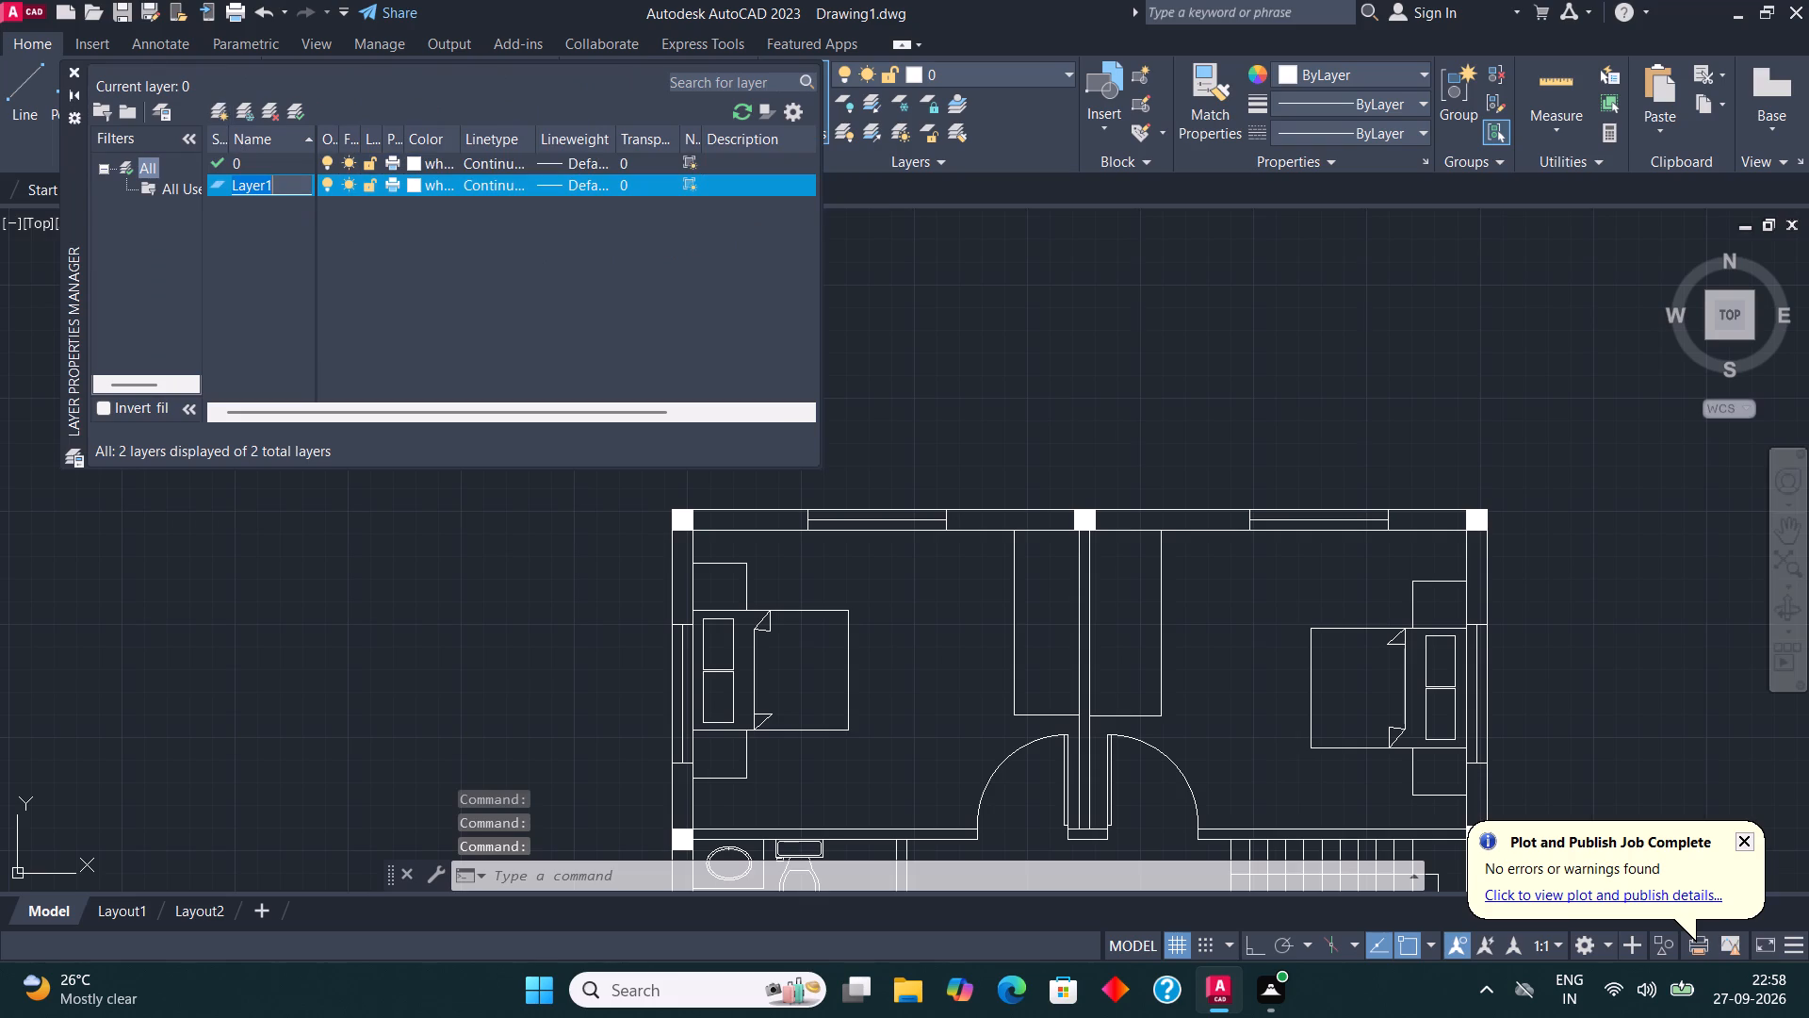
{"action": "type", "text": "wall"}
{"action": "left_click", "coordinate": [415, 181]}
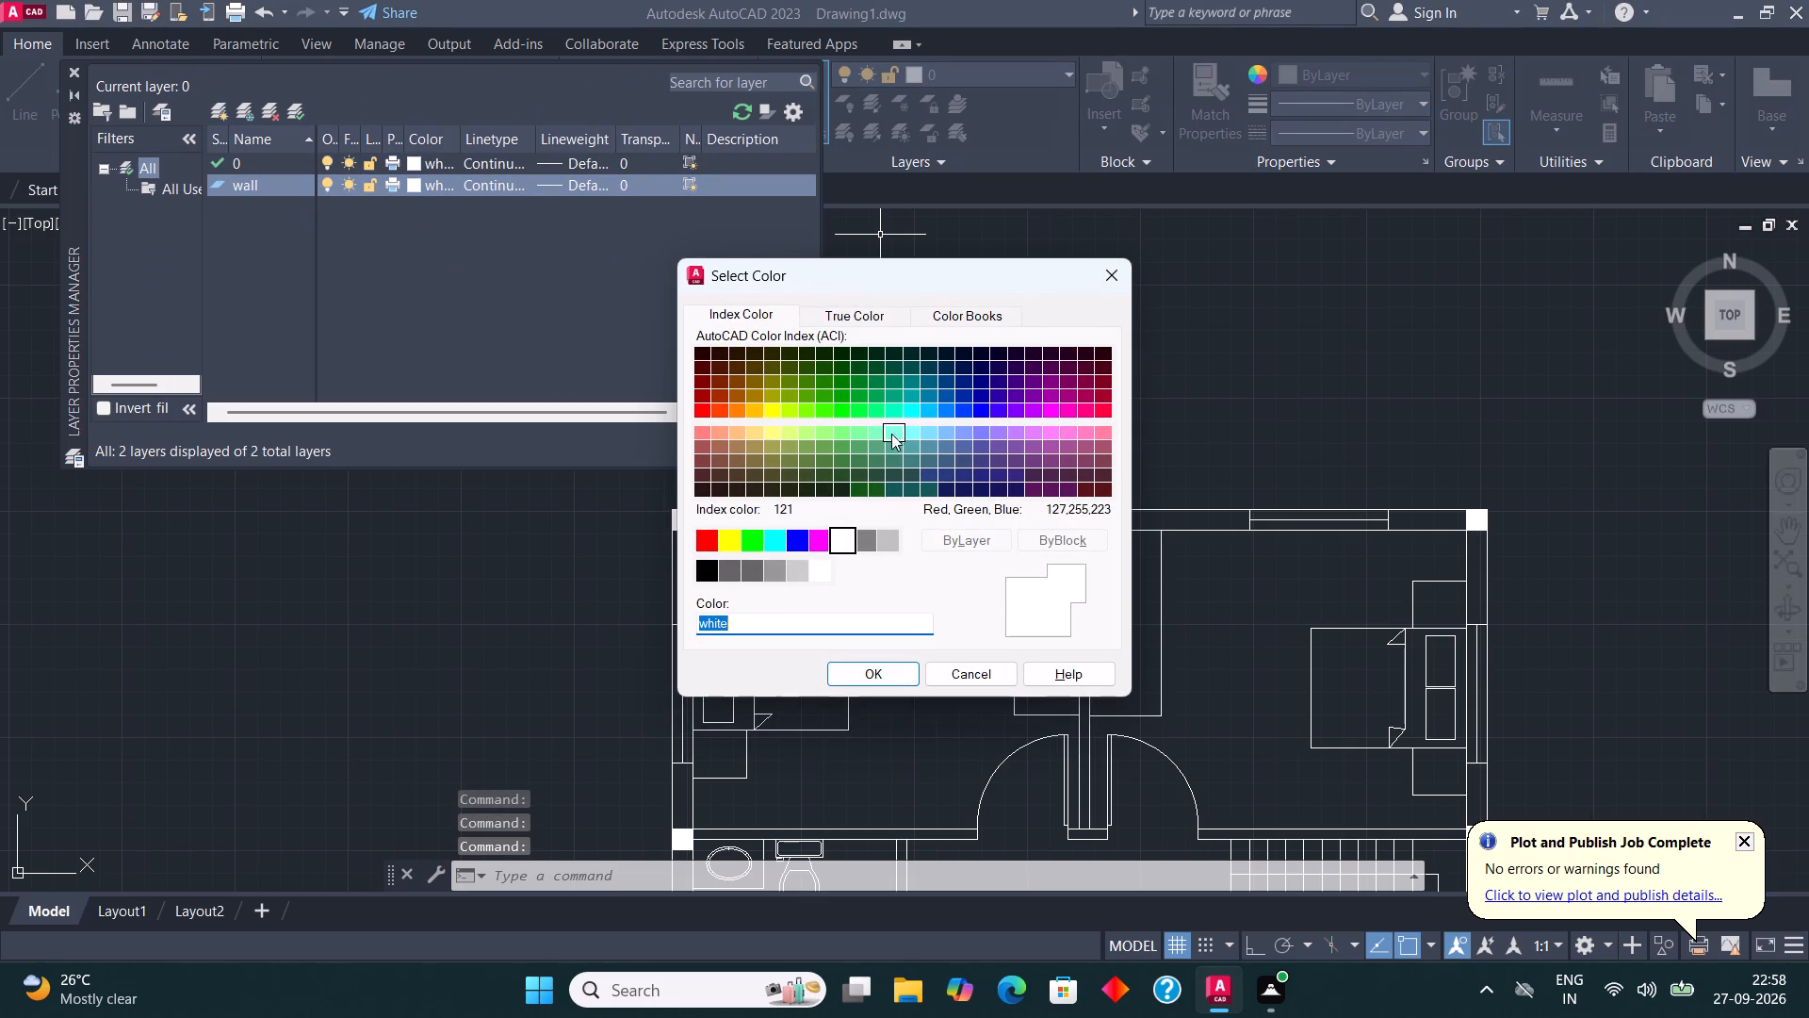
{"action": "left_click", "coordinate": [948, 430]}
{"action": "left_click", "coordinate": [855, 673]}
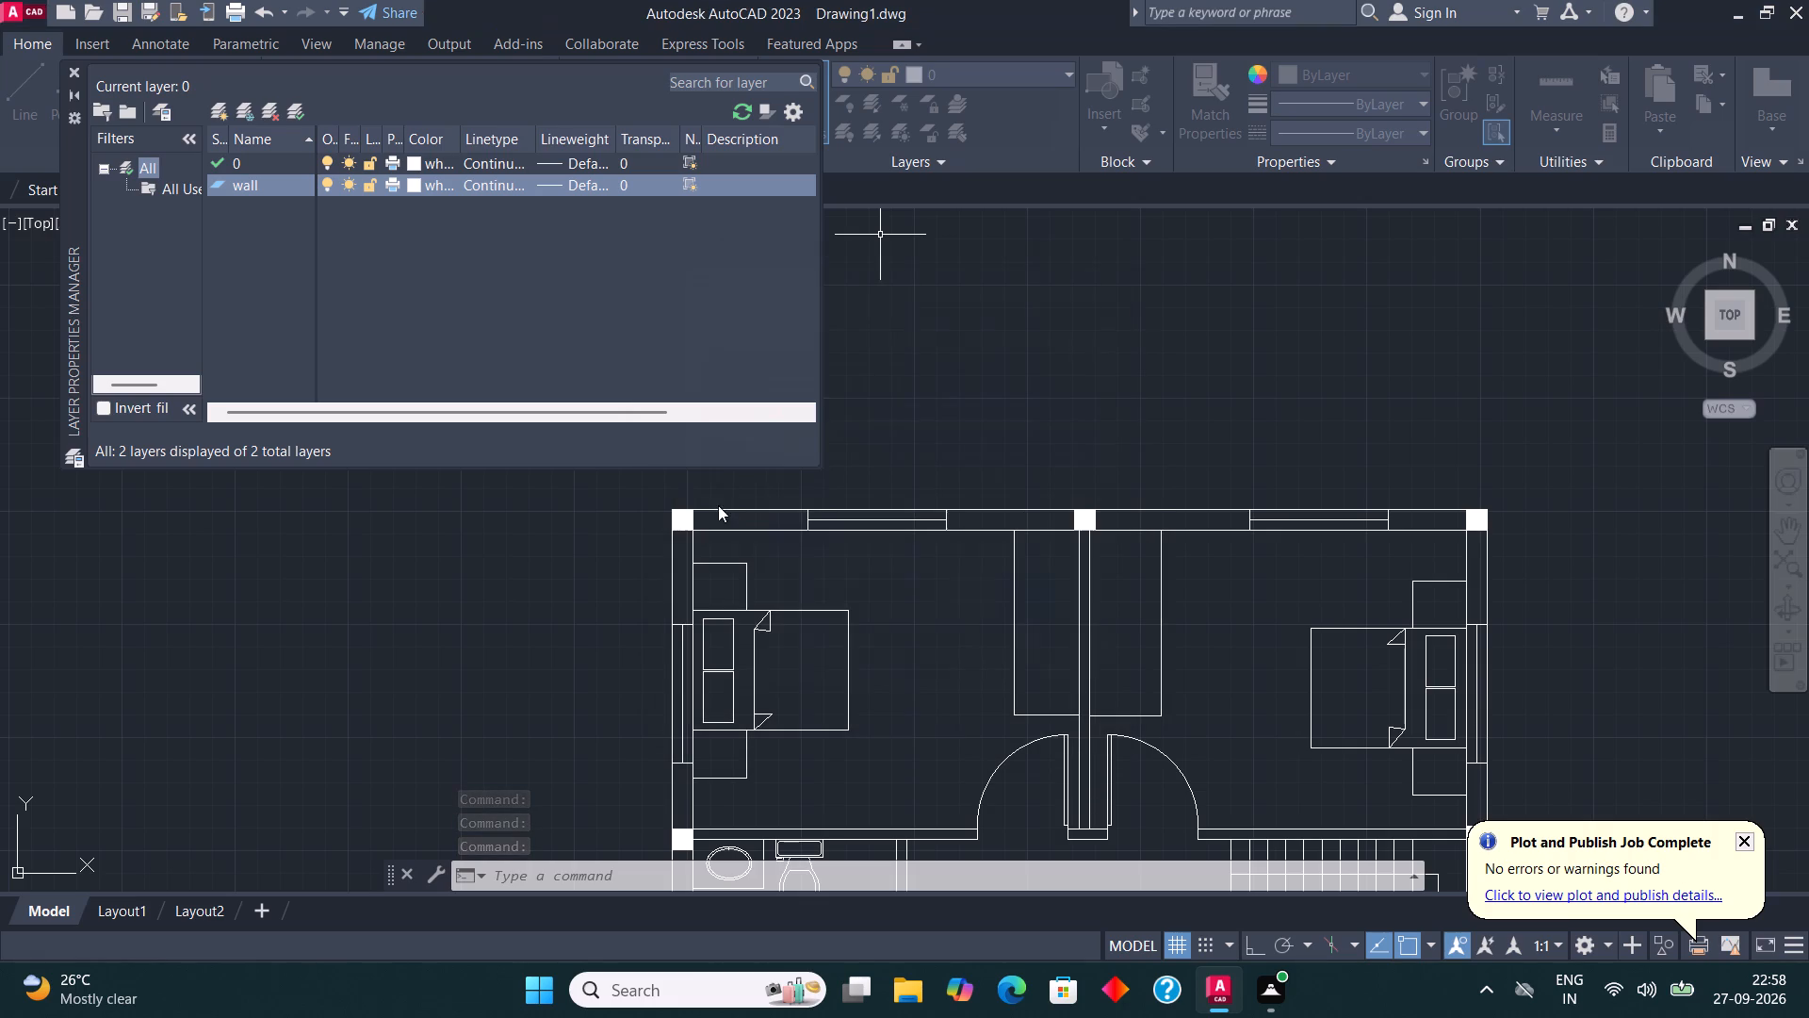
{"action": "left_click", "coordinate": [71, 76]}
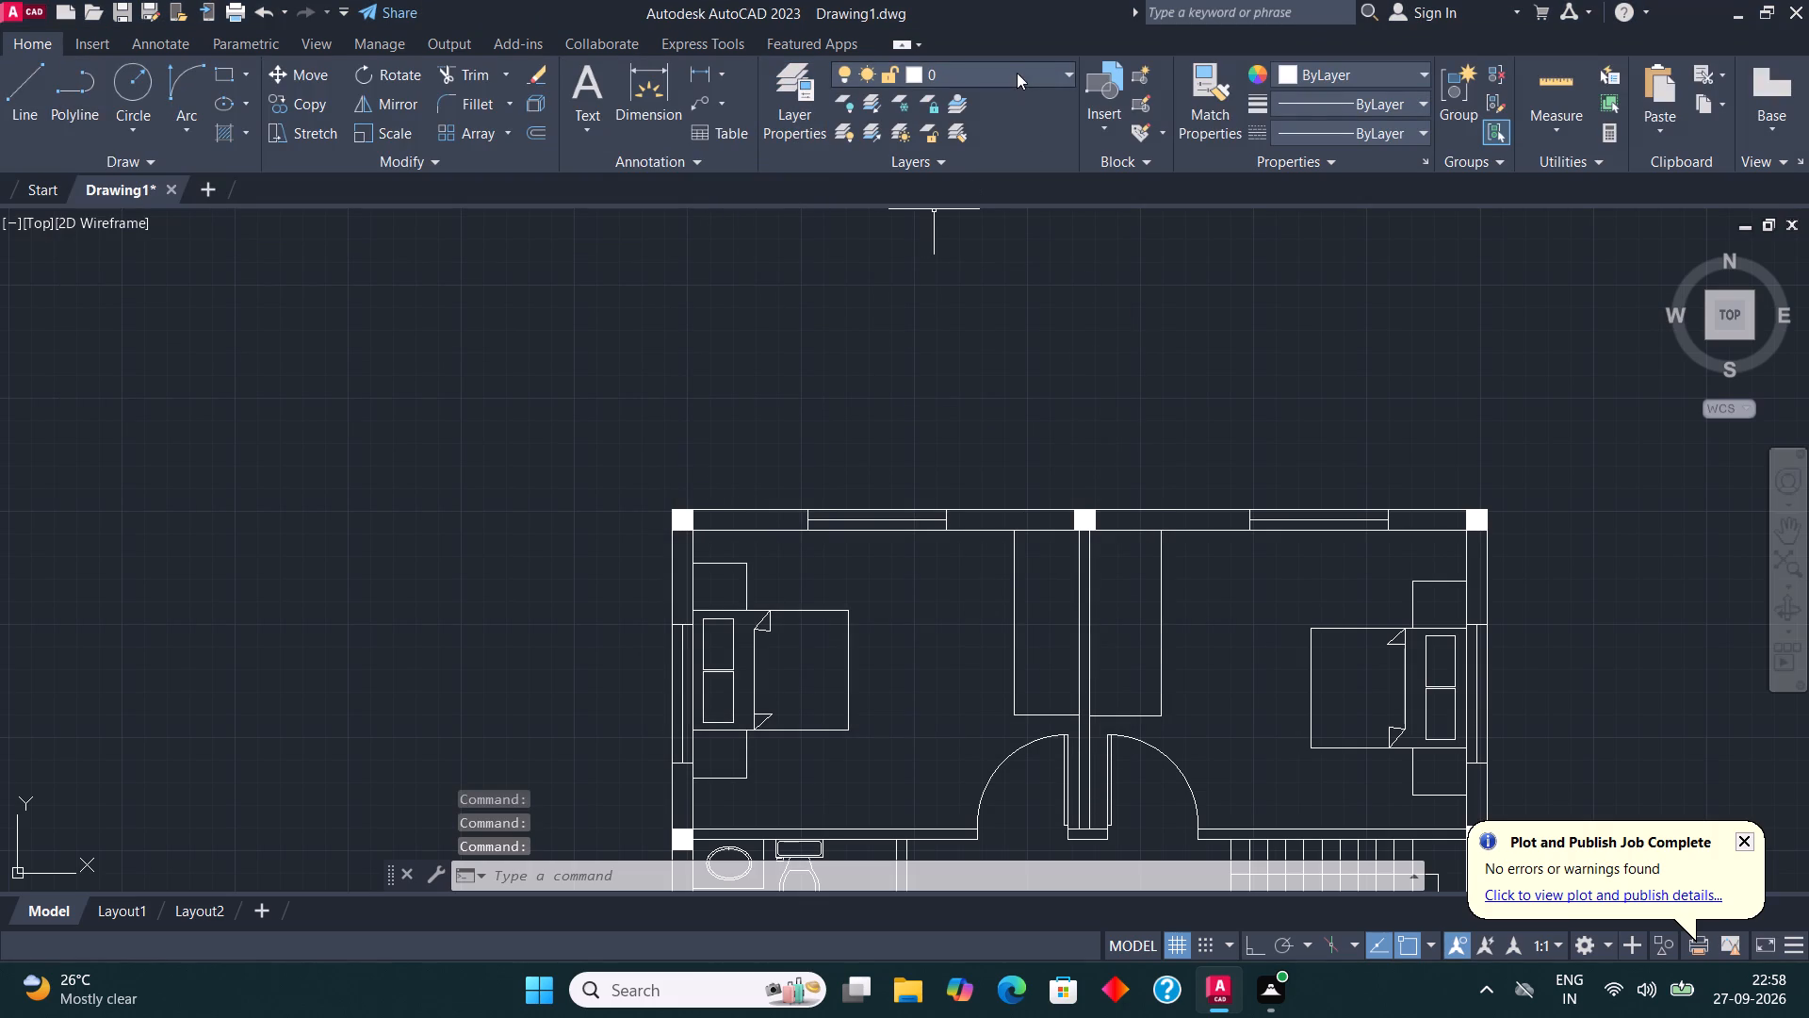
{"action": "left_click", "coordinate": [1017, 73]}
{"action": "left_click", "coordinate": [978, 127]}
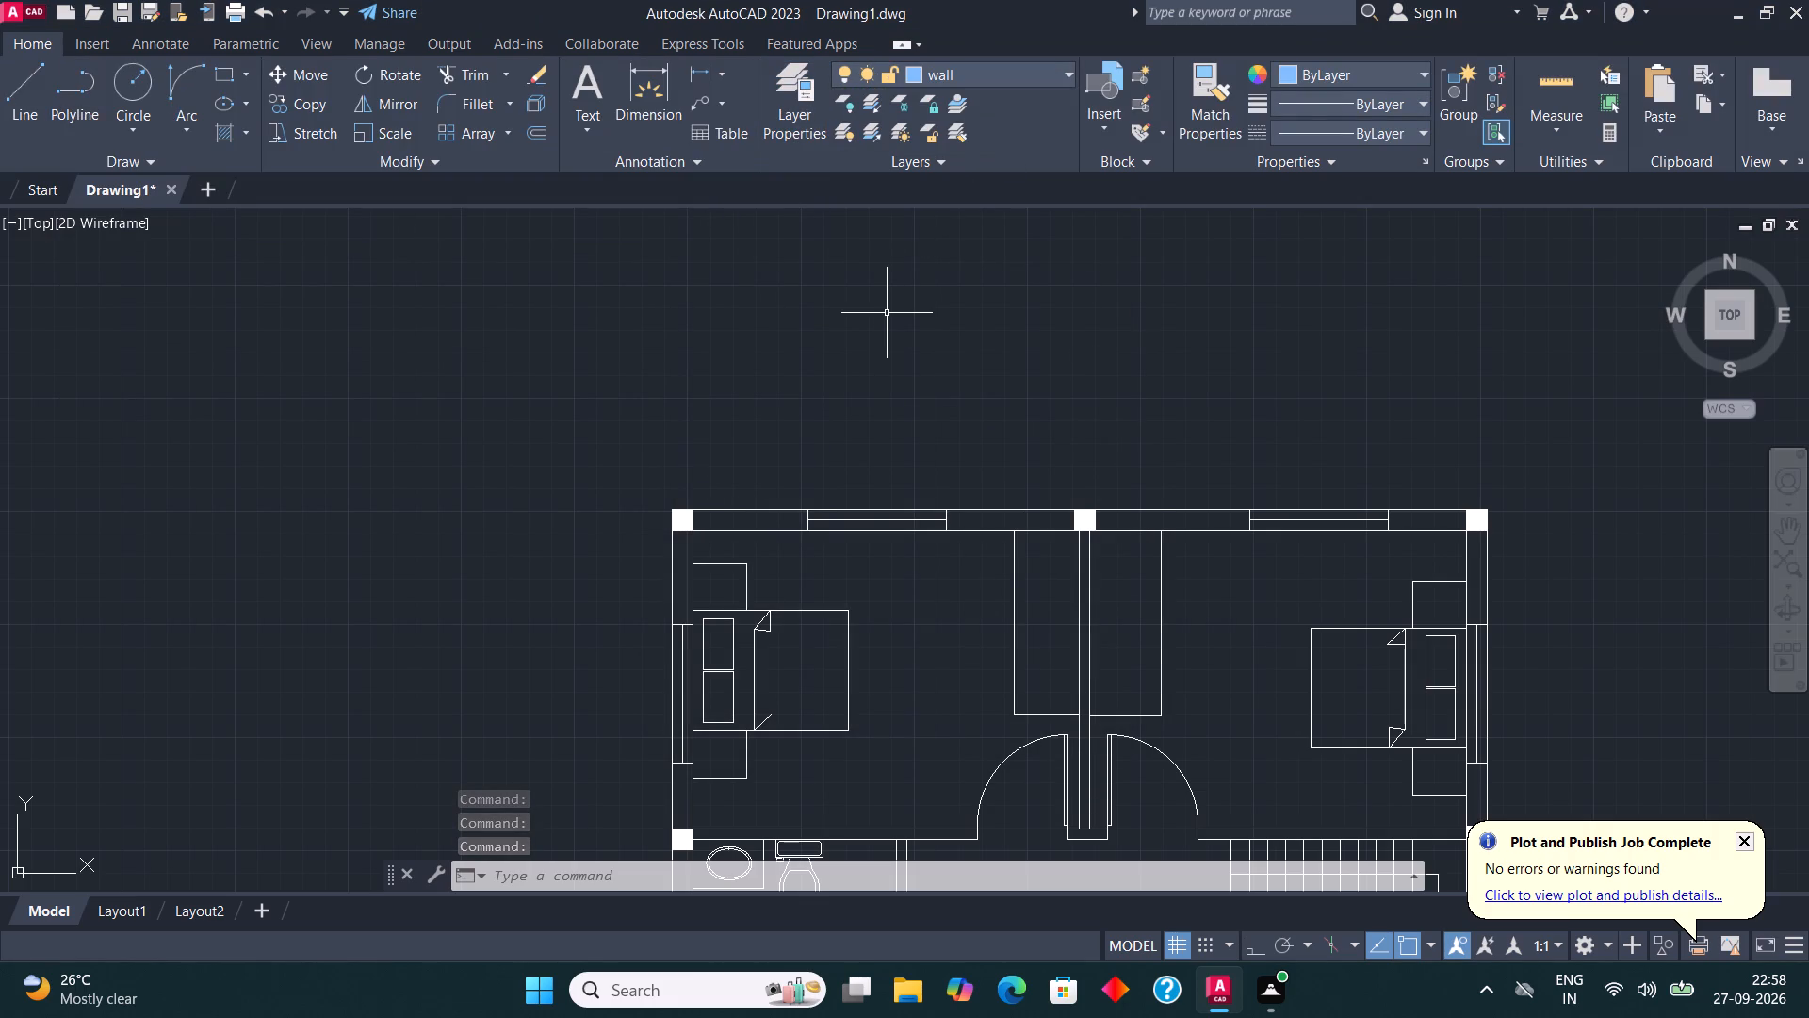
Start a solid hatch and fill the north wall's four segments plus the east and west wall segments adjoining its corner columns.
{"action": "key", "text": "h"}
{"action": "key", "text": "Return"}
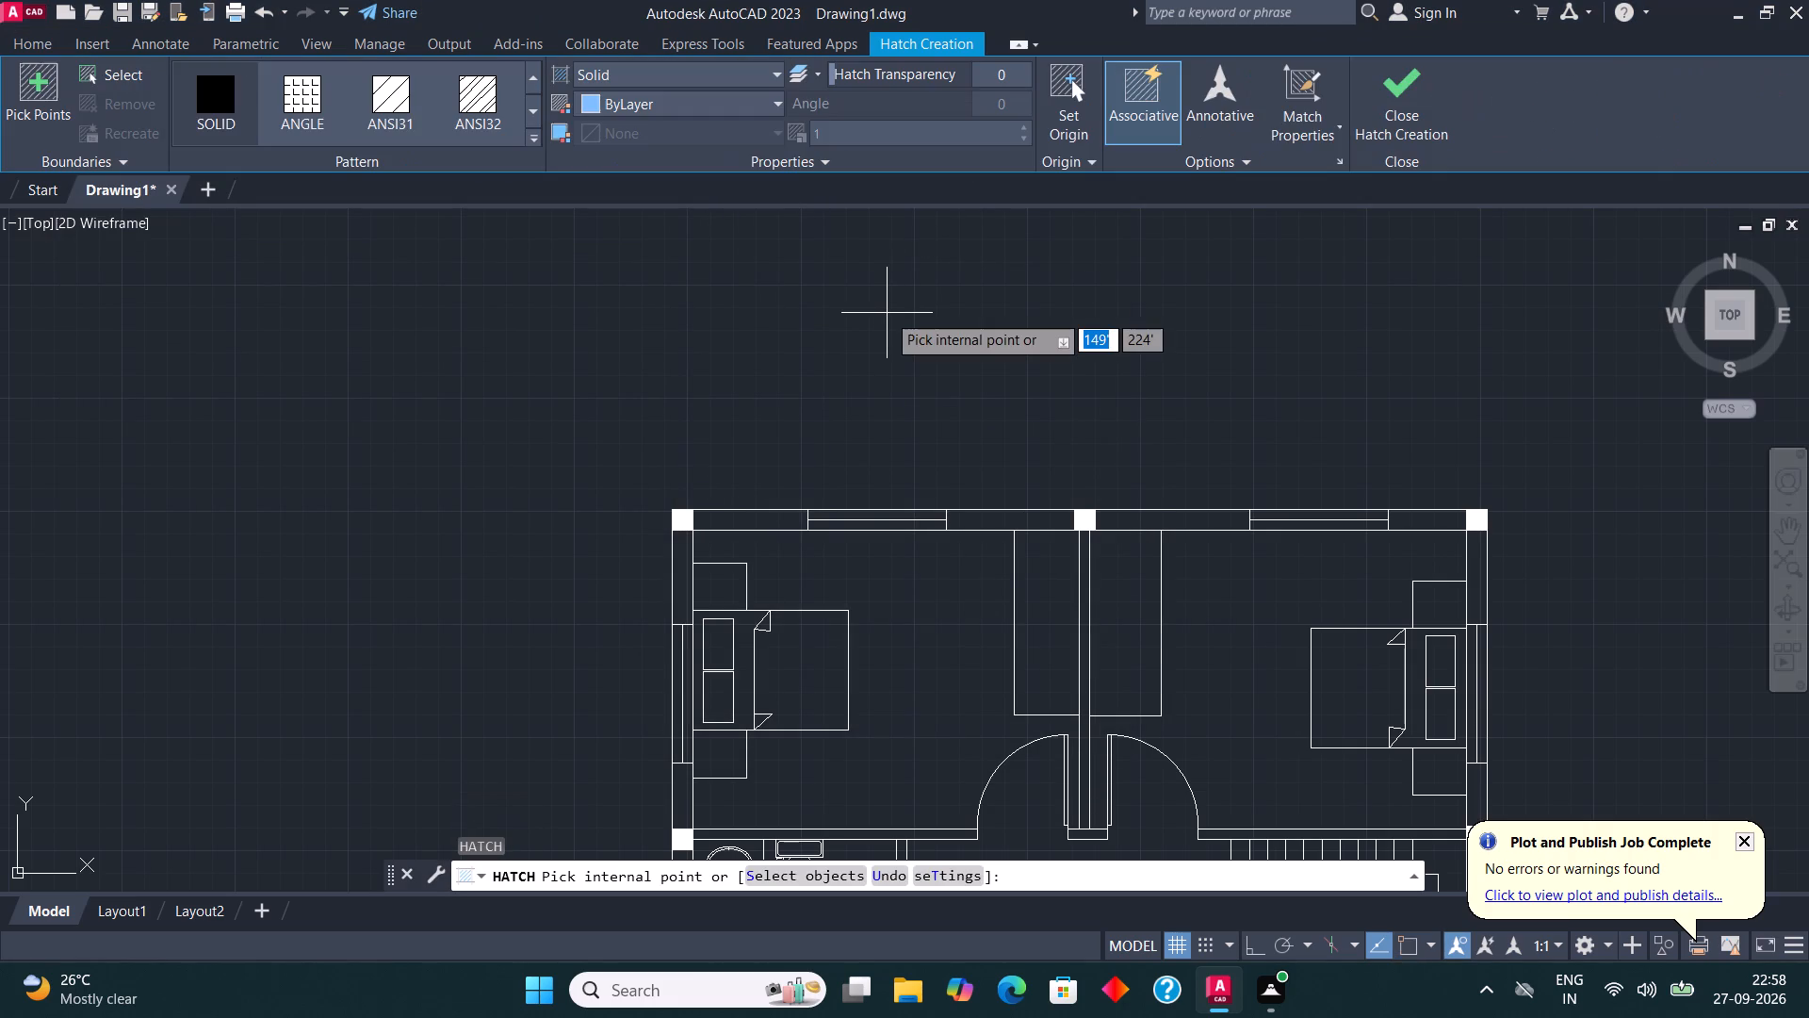
{"action": "left_click", "coordinate": [746, 517]}
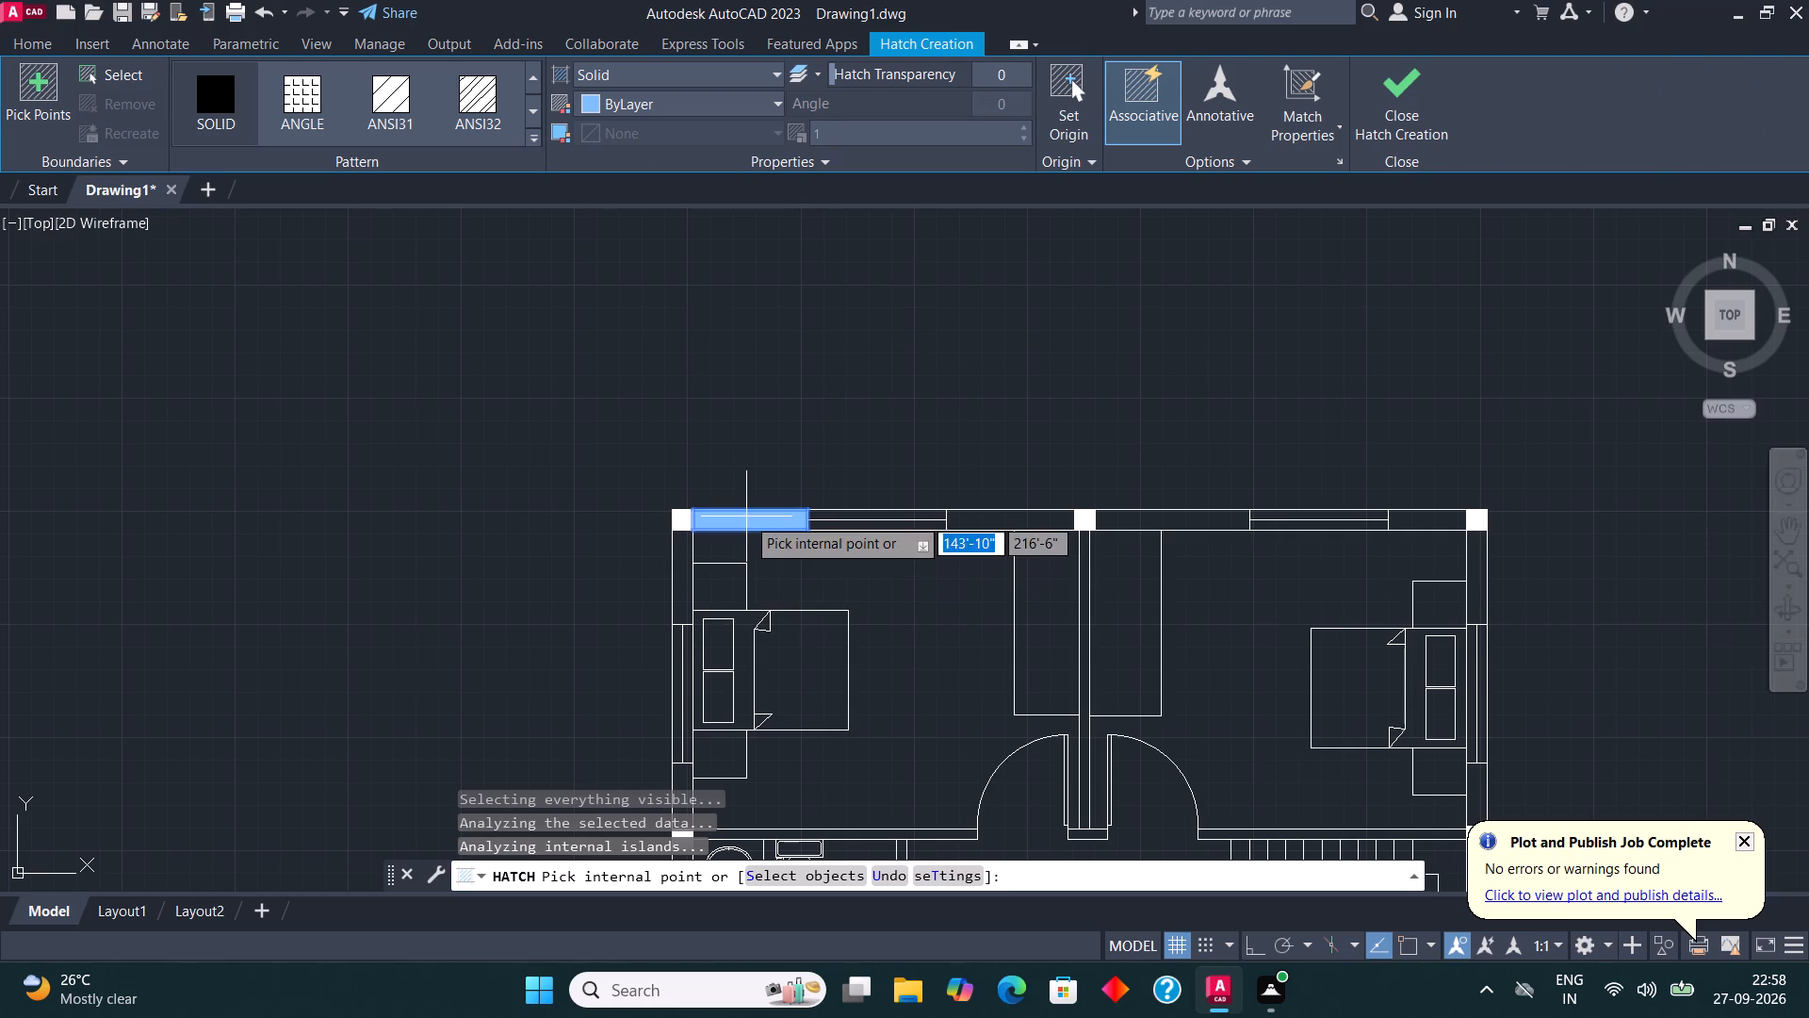
{"action": "left_click", "coordinate": [1014, 521]}
{"action": "left_click", "coordinate": [1165, 517]}
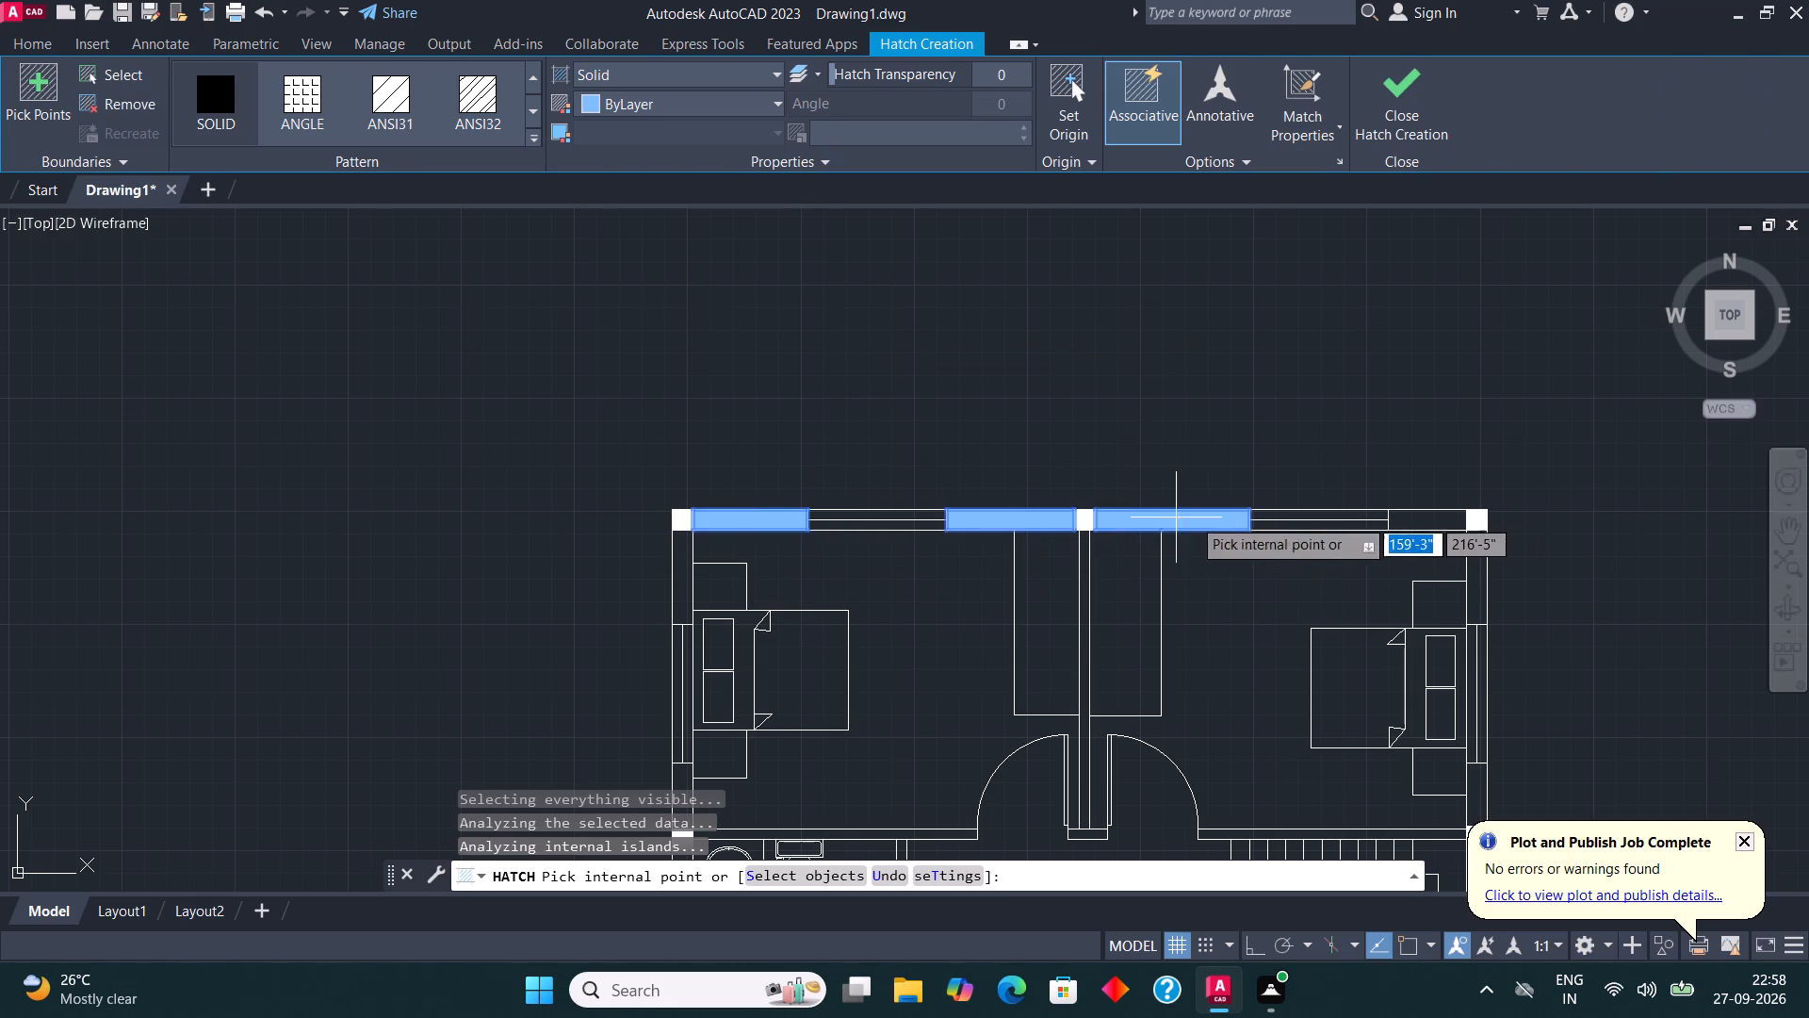
{"action": "left_click", "coordinate": [1419, 514]}
{"action": "left_click", "coordinate": [1477, 562]}
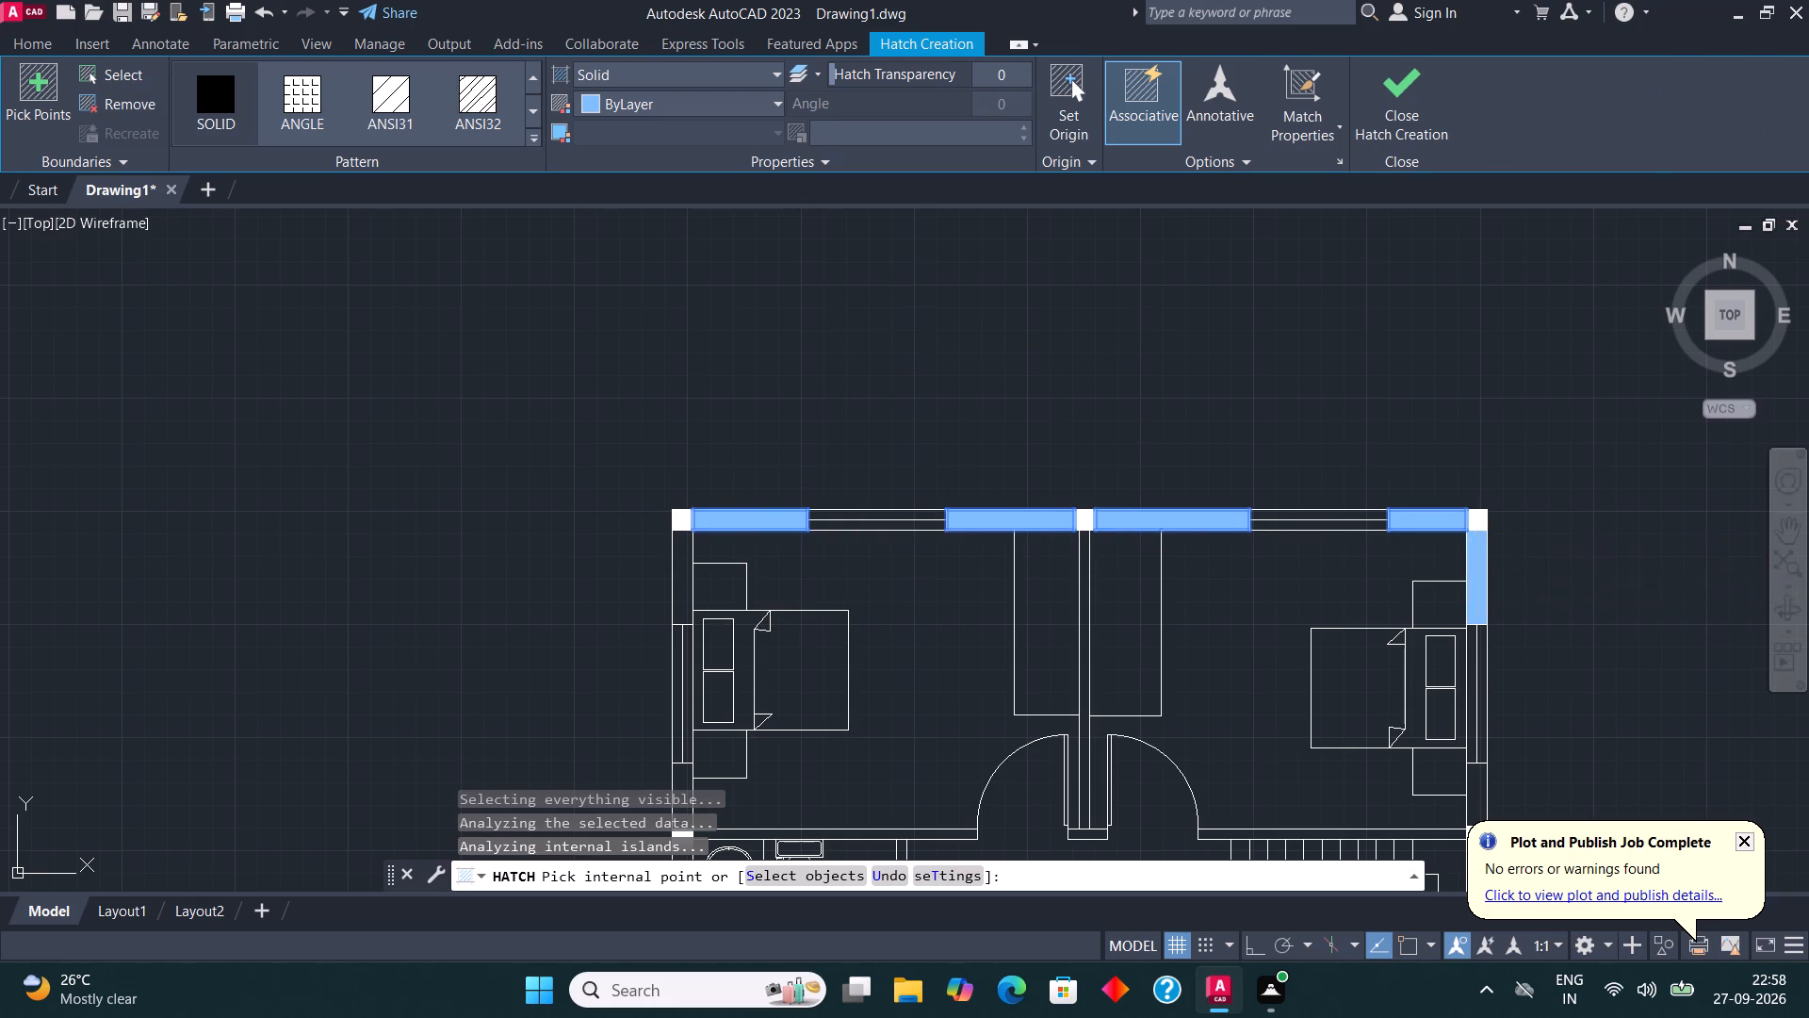
{"action": "left_click", "coordinate": [688, 586]}
Solid-fill the west wall from the bedroom window's south side past the toilet, the toilet's north wall, and the short wall between the bedroom doors.
{"action": "scroll", "coordinate": [690, 573], "scroll_direction": "down", "scroll_amount": 2}
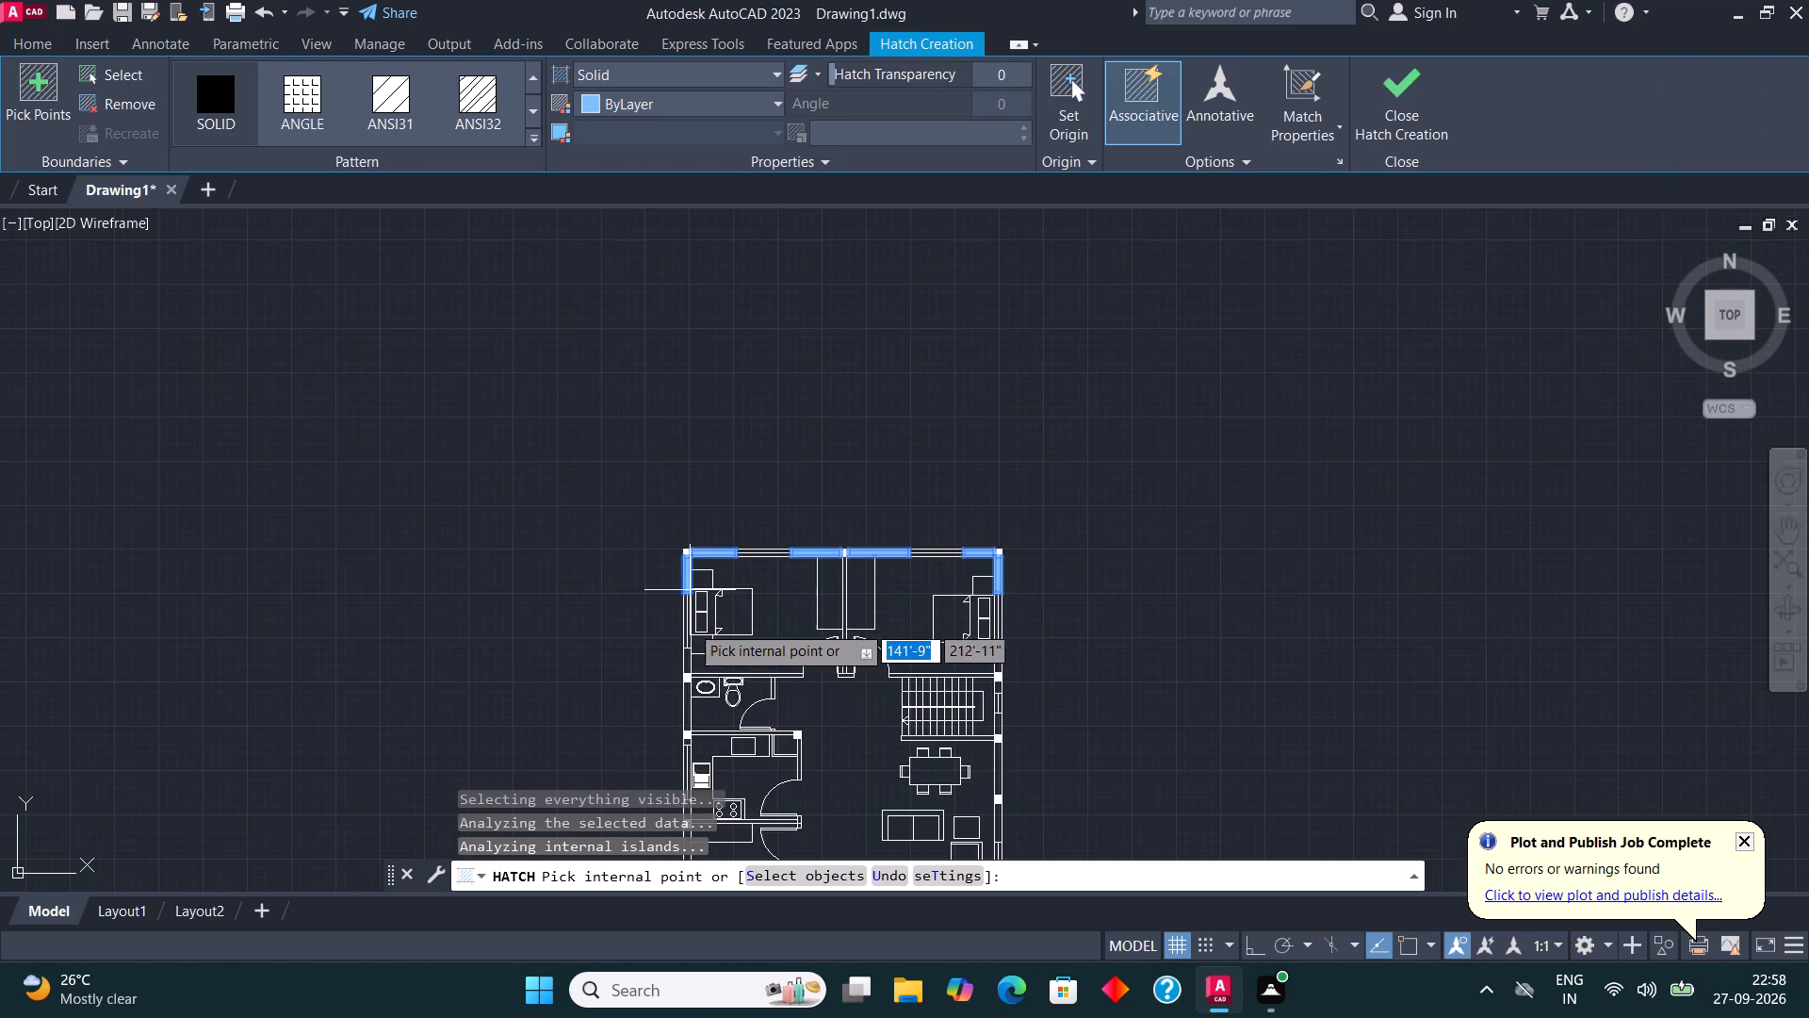
{"action": "scroll", "coordinate": [668, 678], "scroll_direction": "up", "scroll_amount": 3}
{"action": "left_click", "coordinate": [715, 633]}
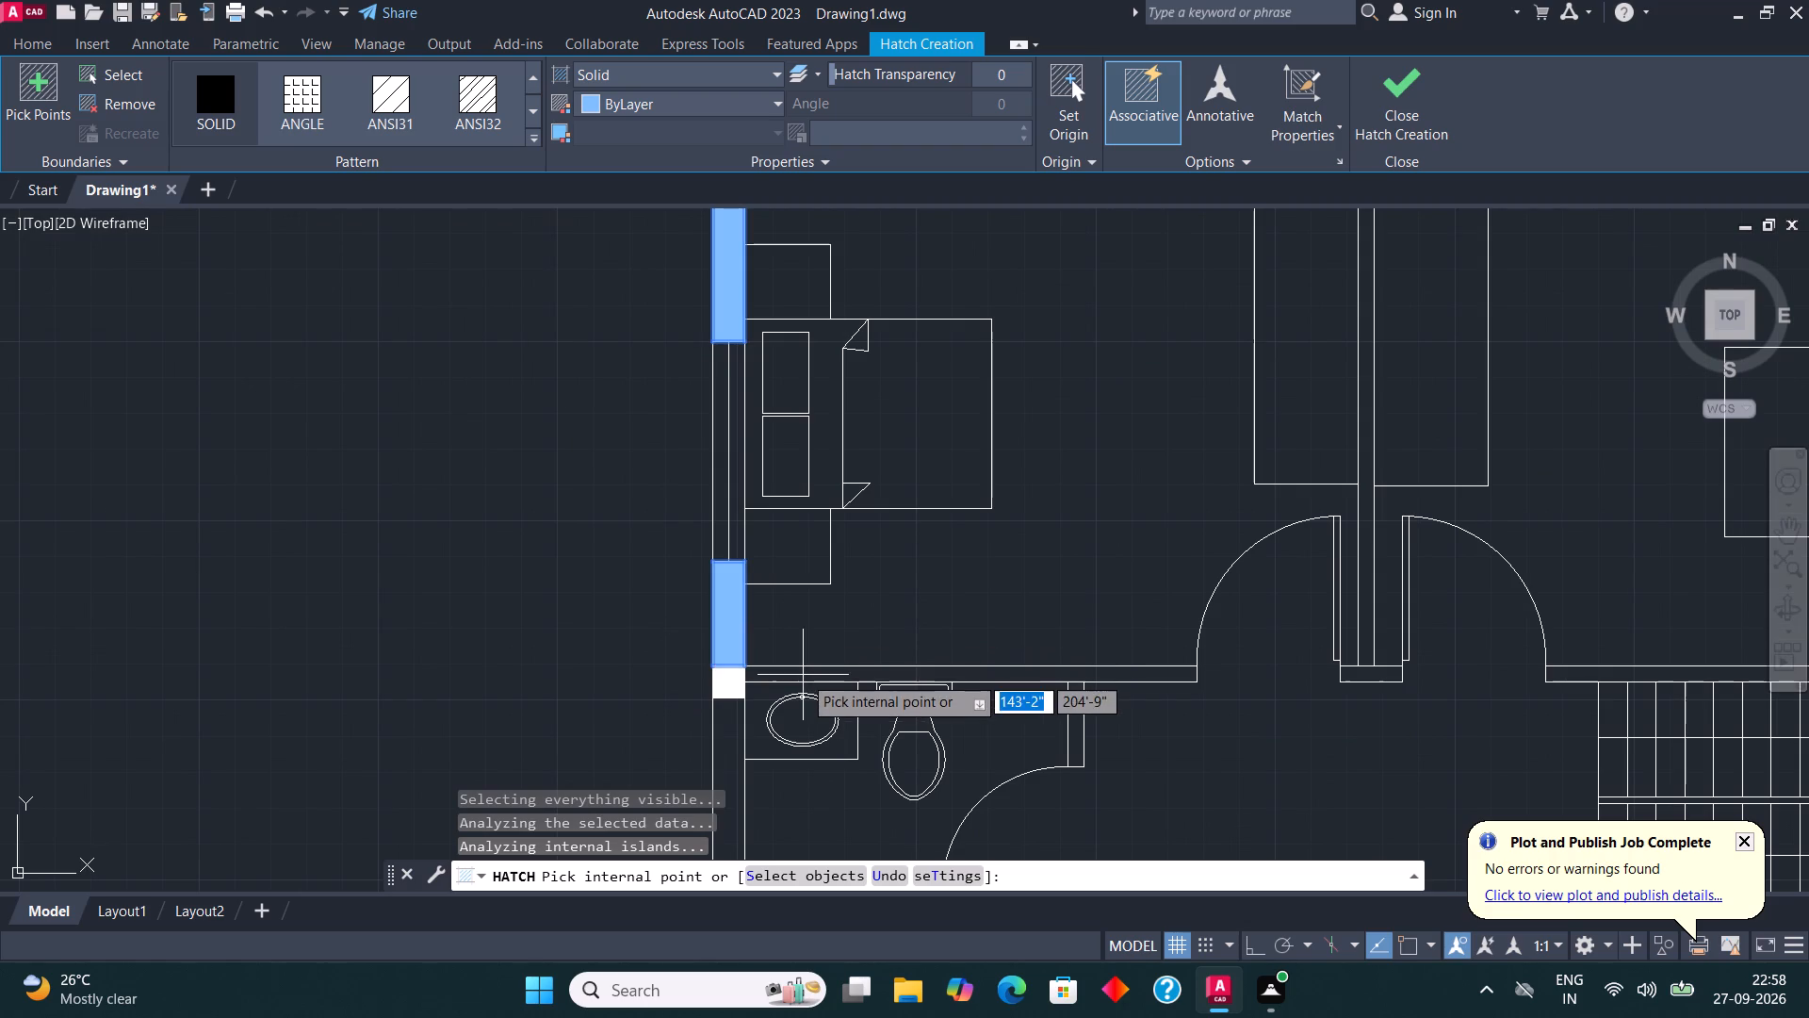
{"action": "left_click", "coordinate": [805, 675]}
{"action": "left_click", "coordinate": [730, 742]}
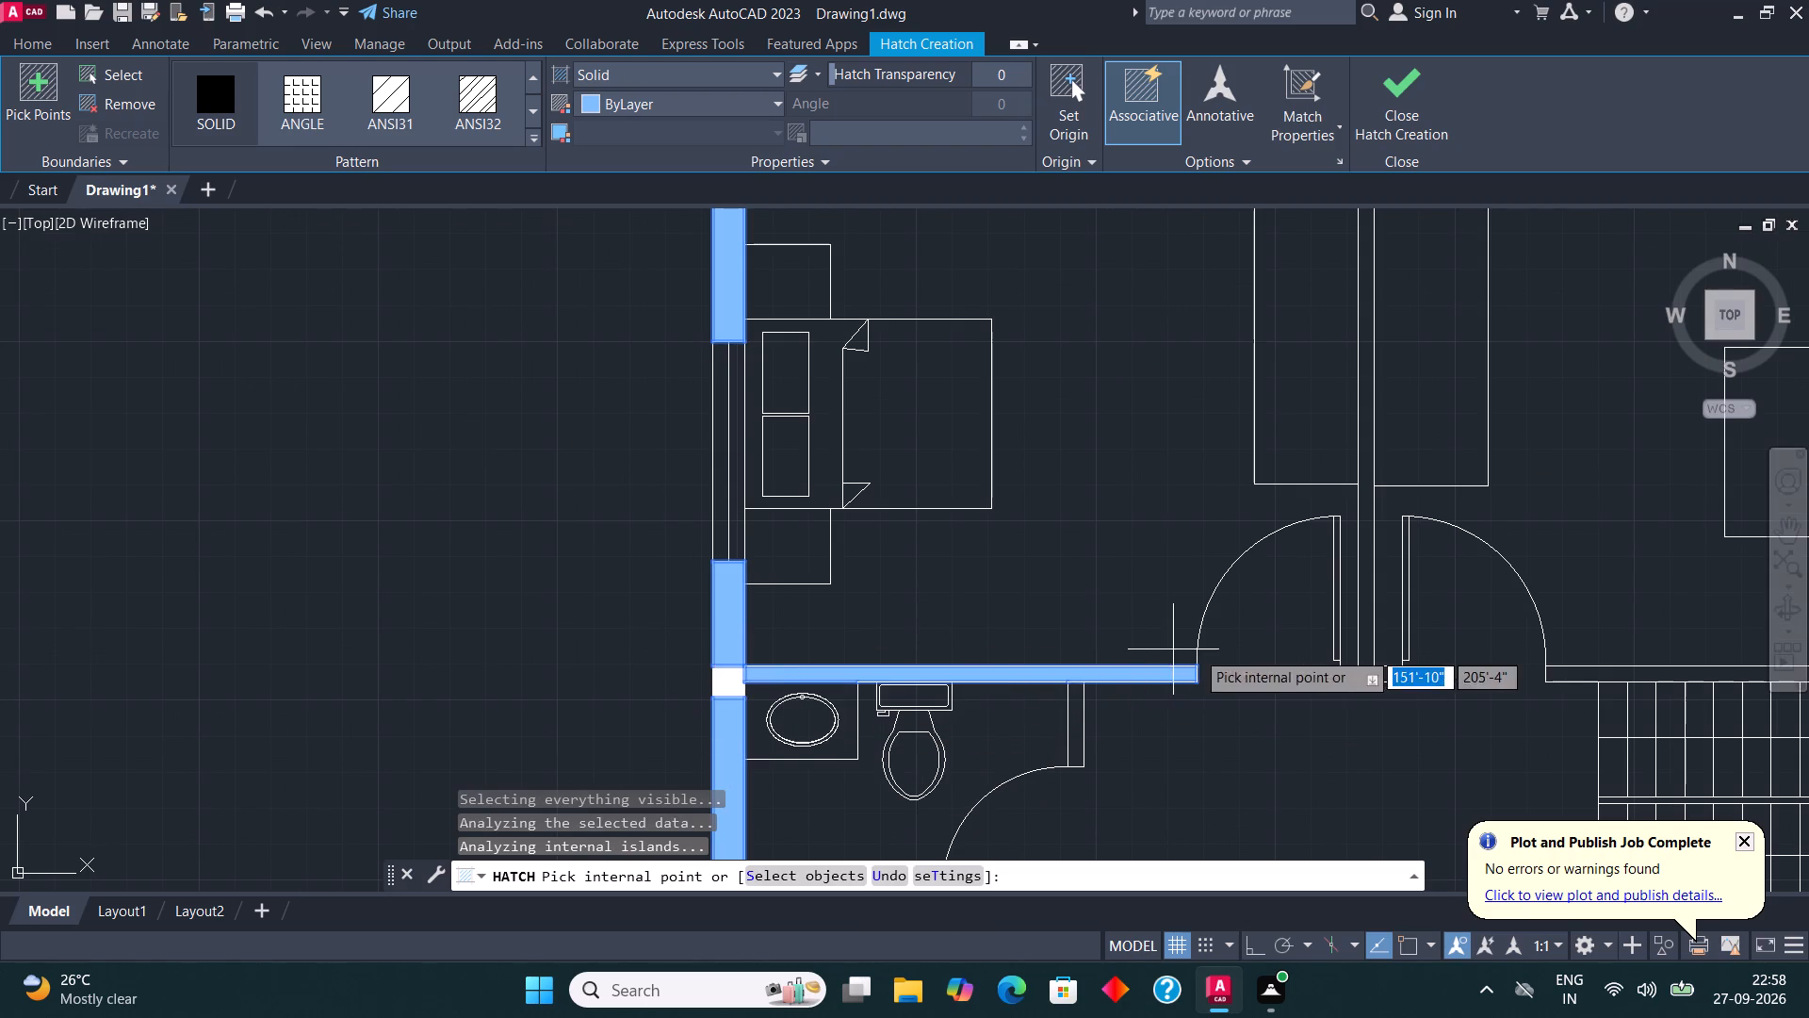
{"action": "left_click", "coordinate": [1356, 677]}
Solid-fill the staircase's north wall and the east wall segments from the bedroom window's south side down to the column below the dining table.
{"action": "scroll", "coordinate": [685, 593], "scroll_direction": "down", "scroll_amount": 4}
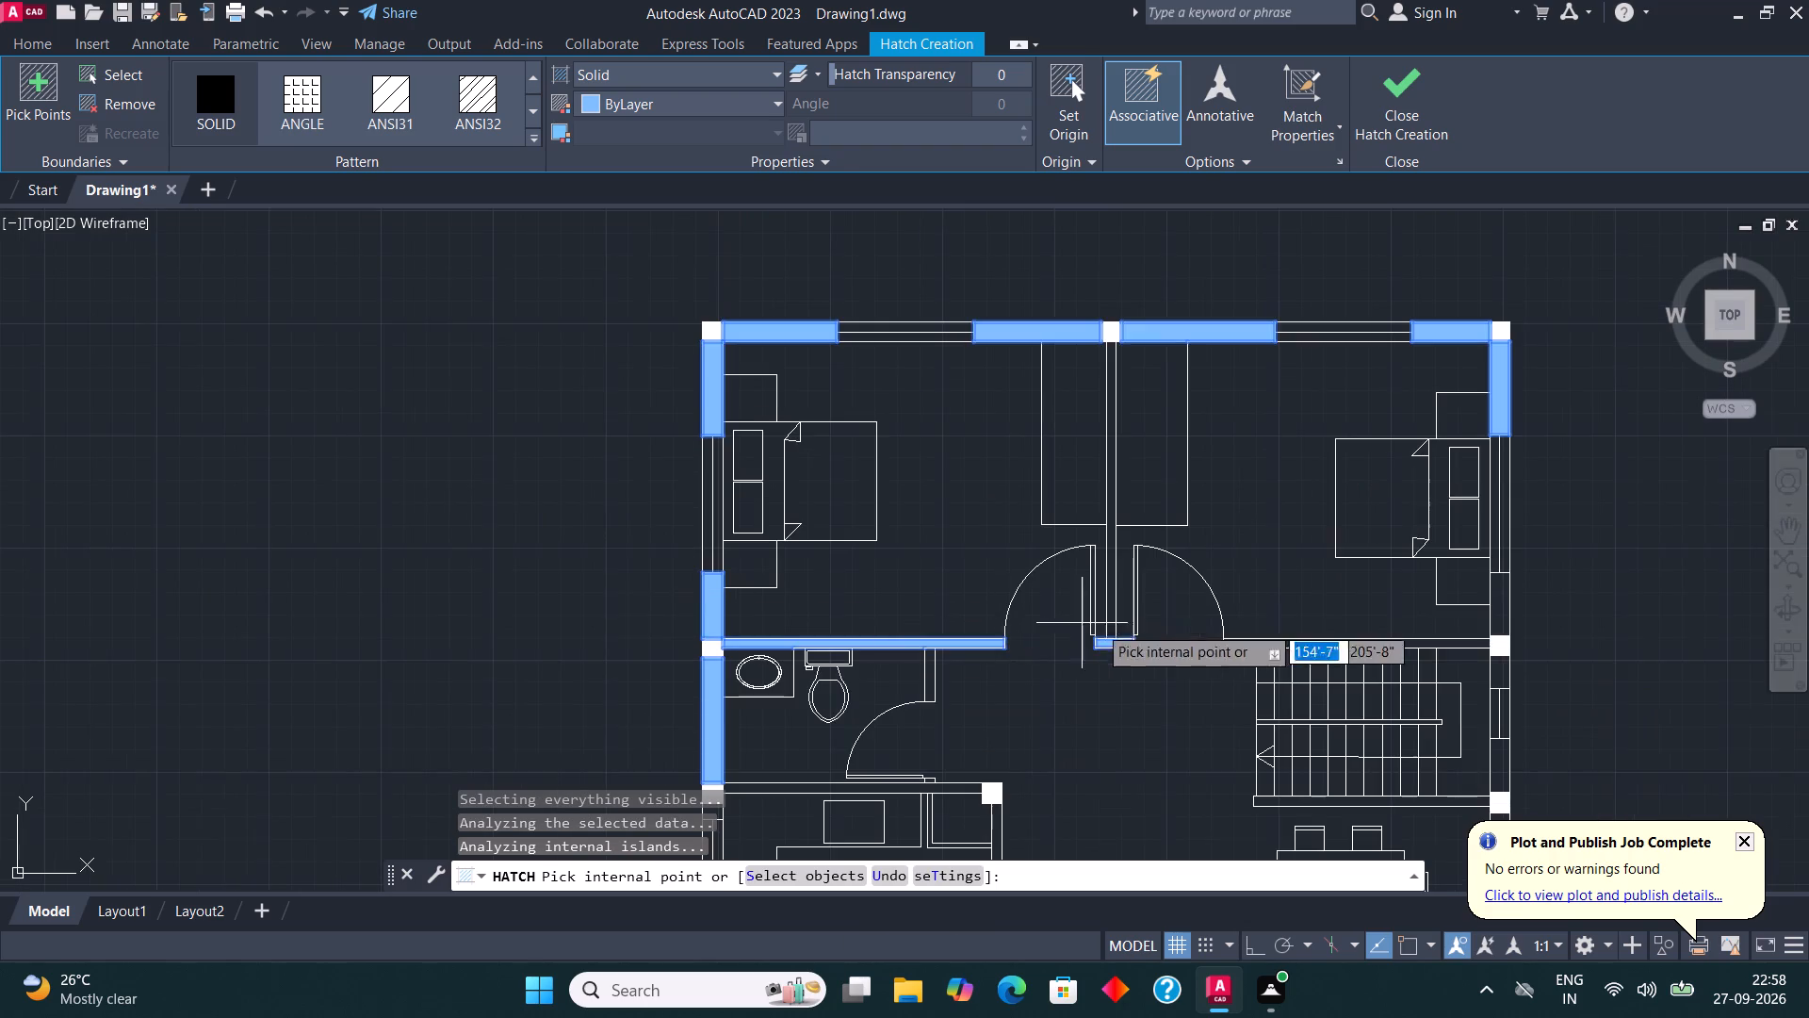
{"action": "scroll", "coordinate": [1331, 638], "scroll_direction": "up", "scroll_amount": 3}
{"action": "left_click", "coordinate": [1304, 667]}
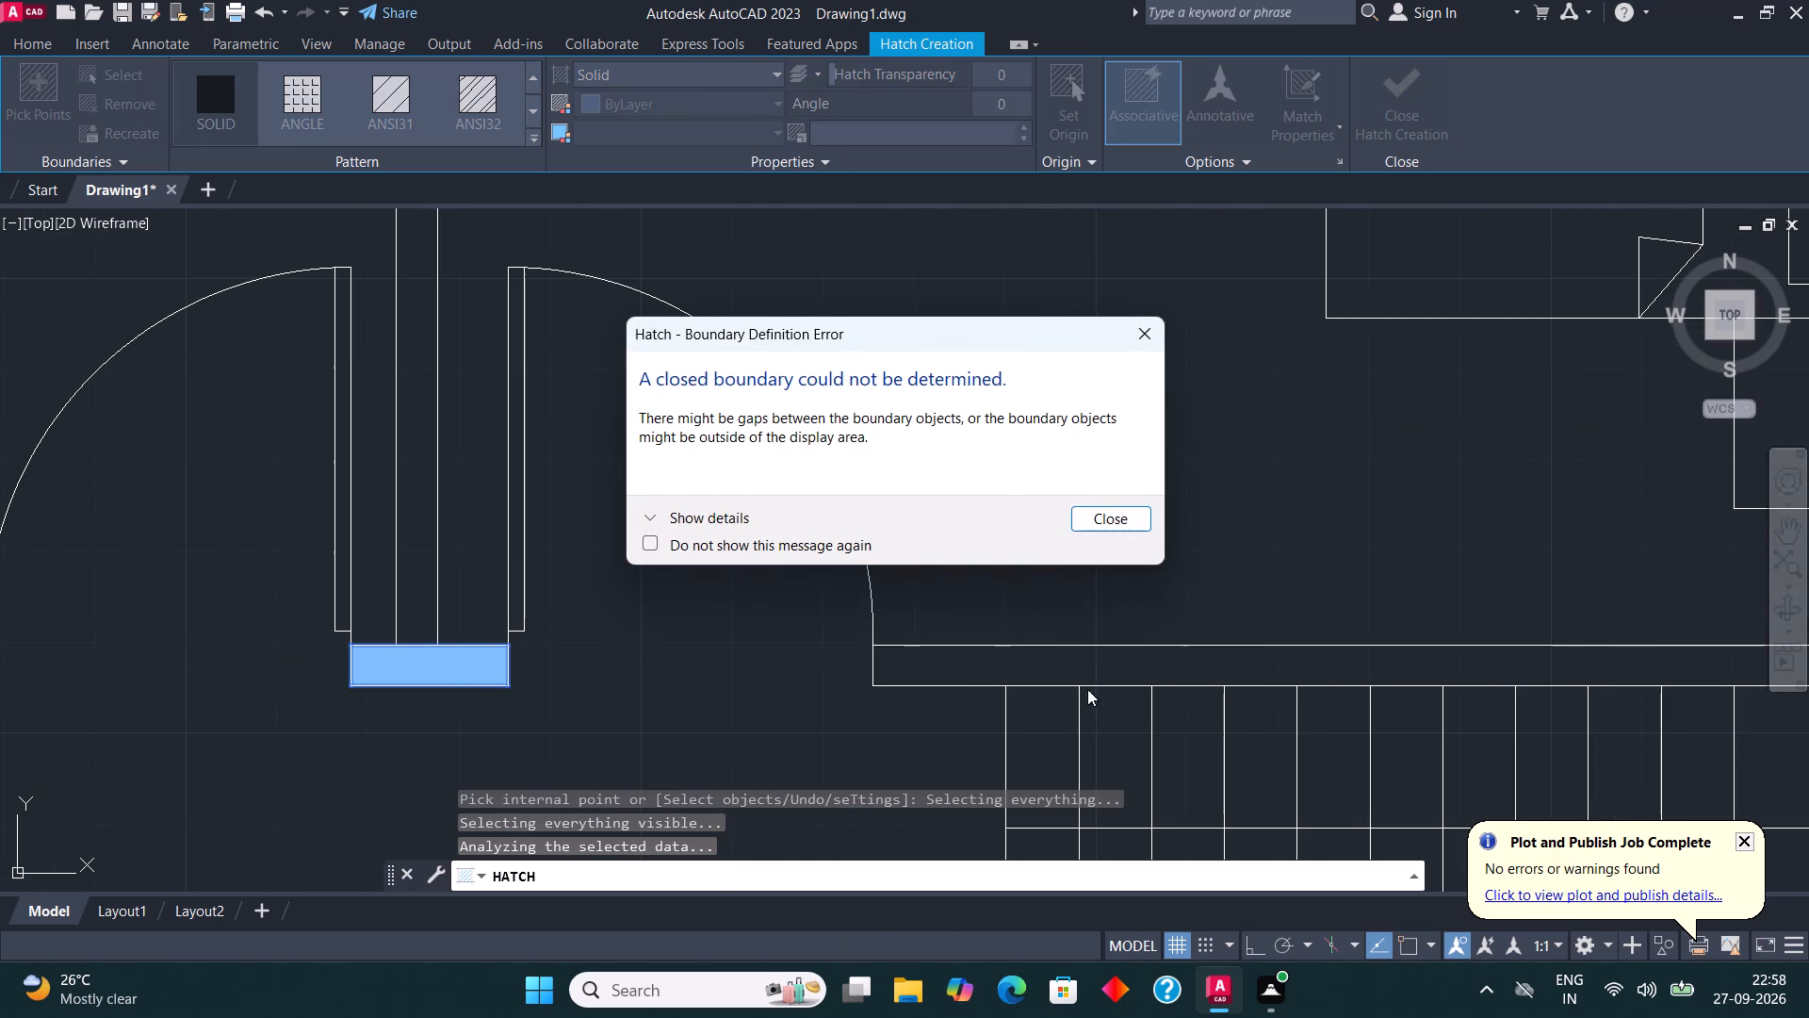
{"action": "left_click", "coordinate": [1102, 528]}
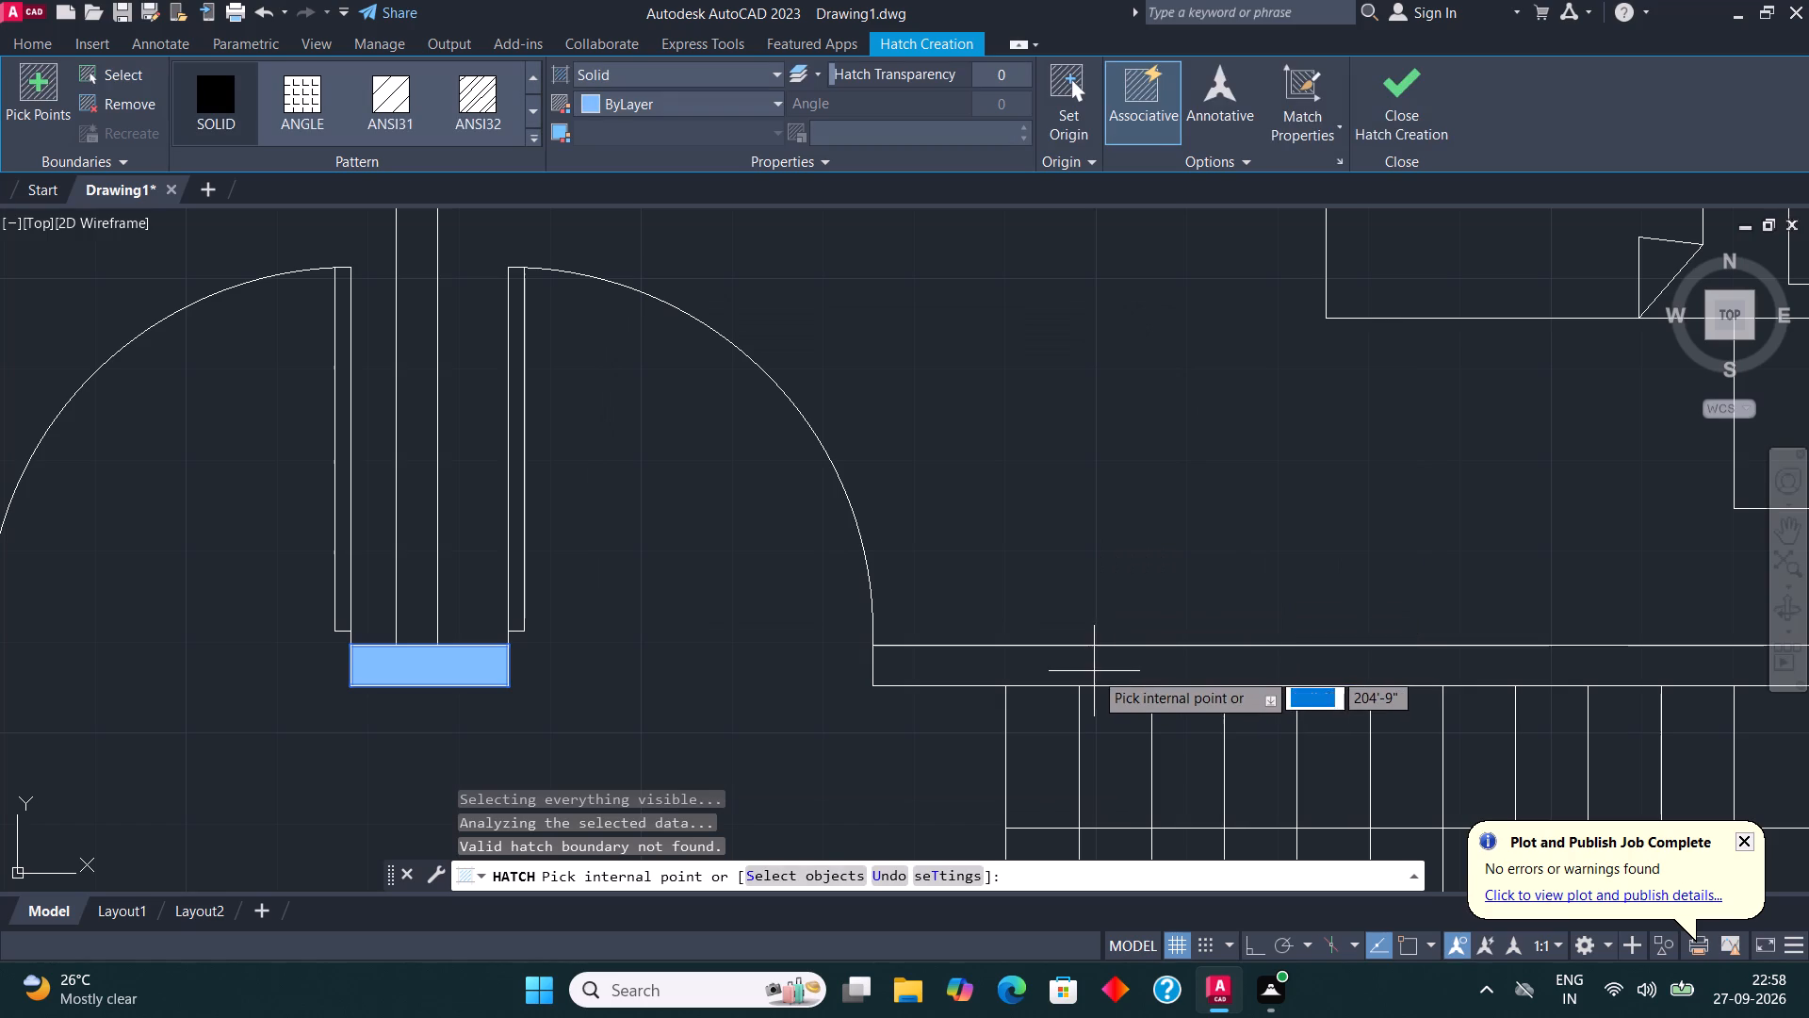
{"action": "scroll", "coordinate": [1091, 671], "scroll_direction": "down", "scroll_amount": 3}
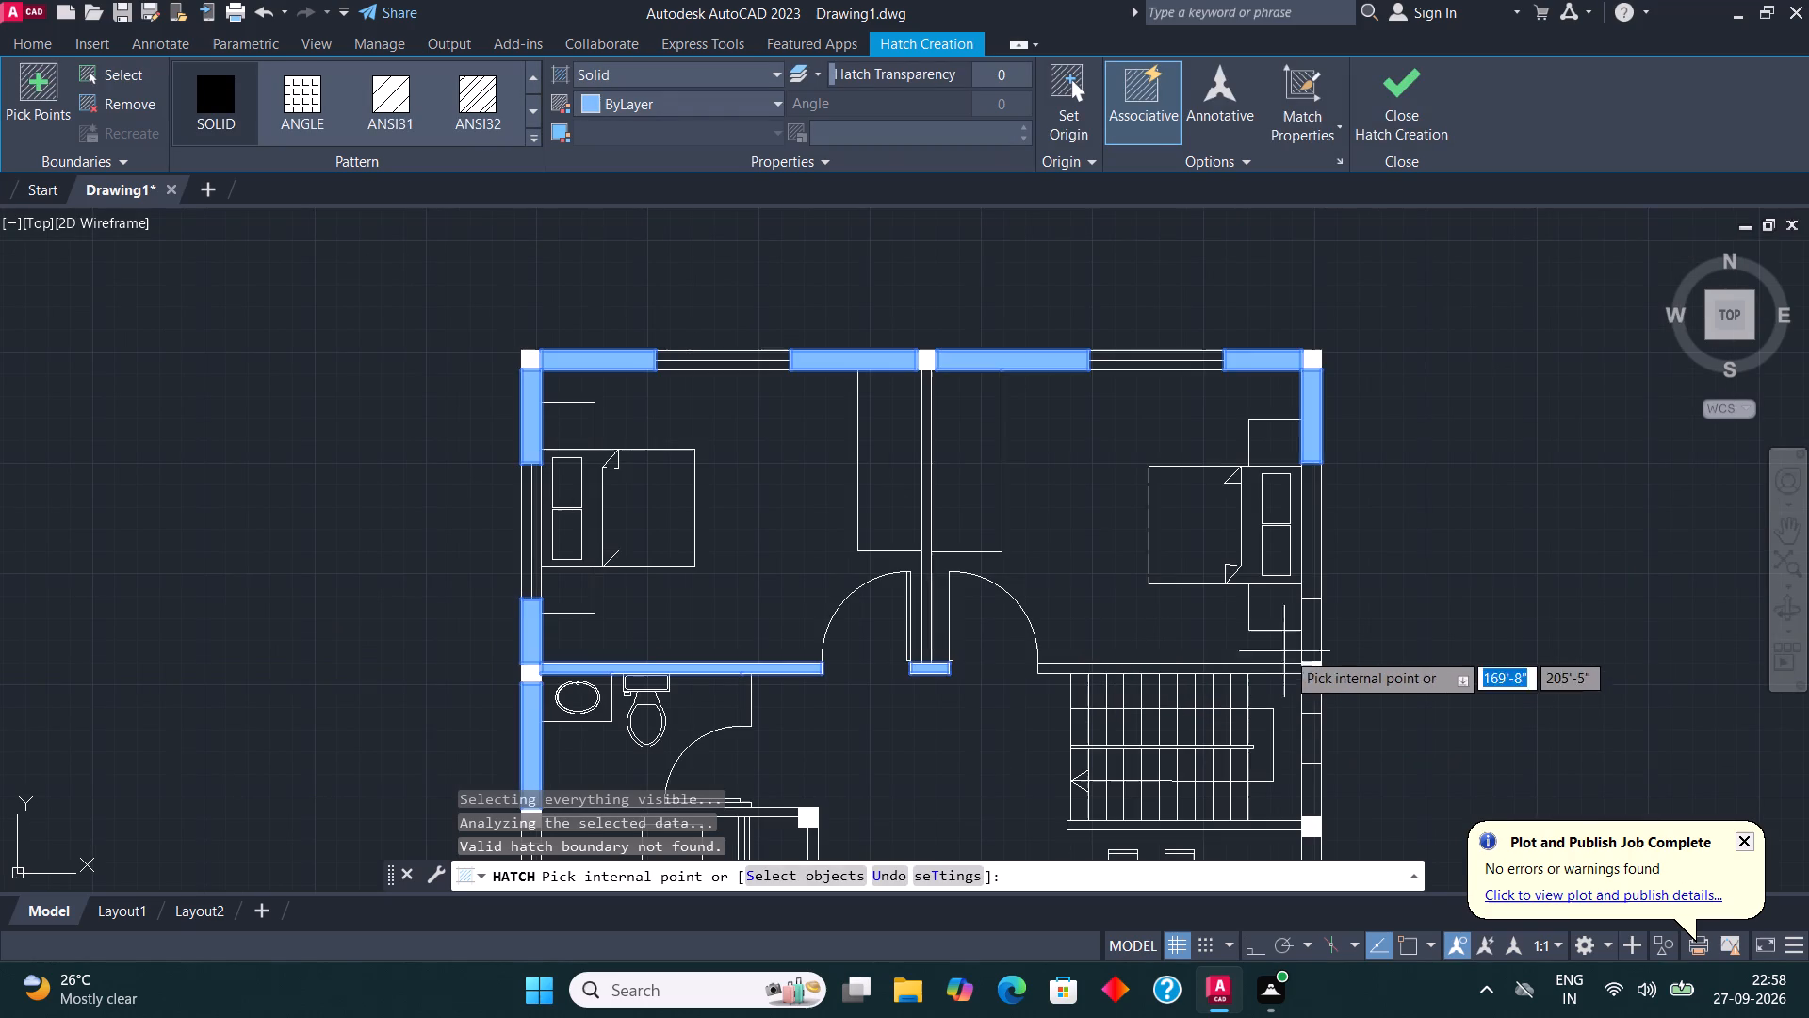
{"action": "left_click", "coordinate": [1313, 629]}
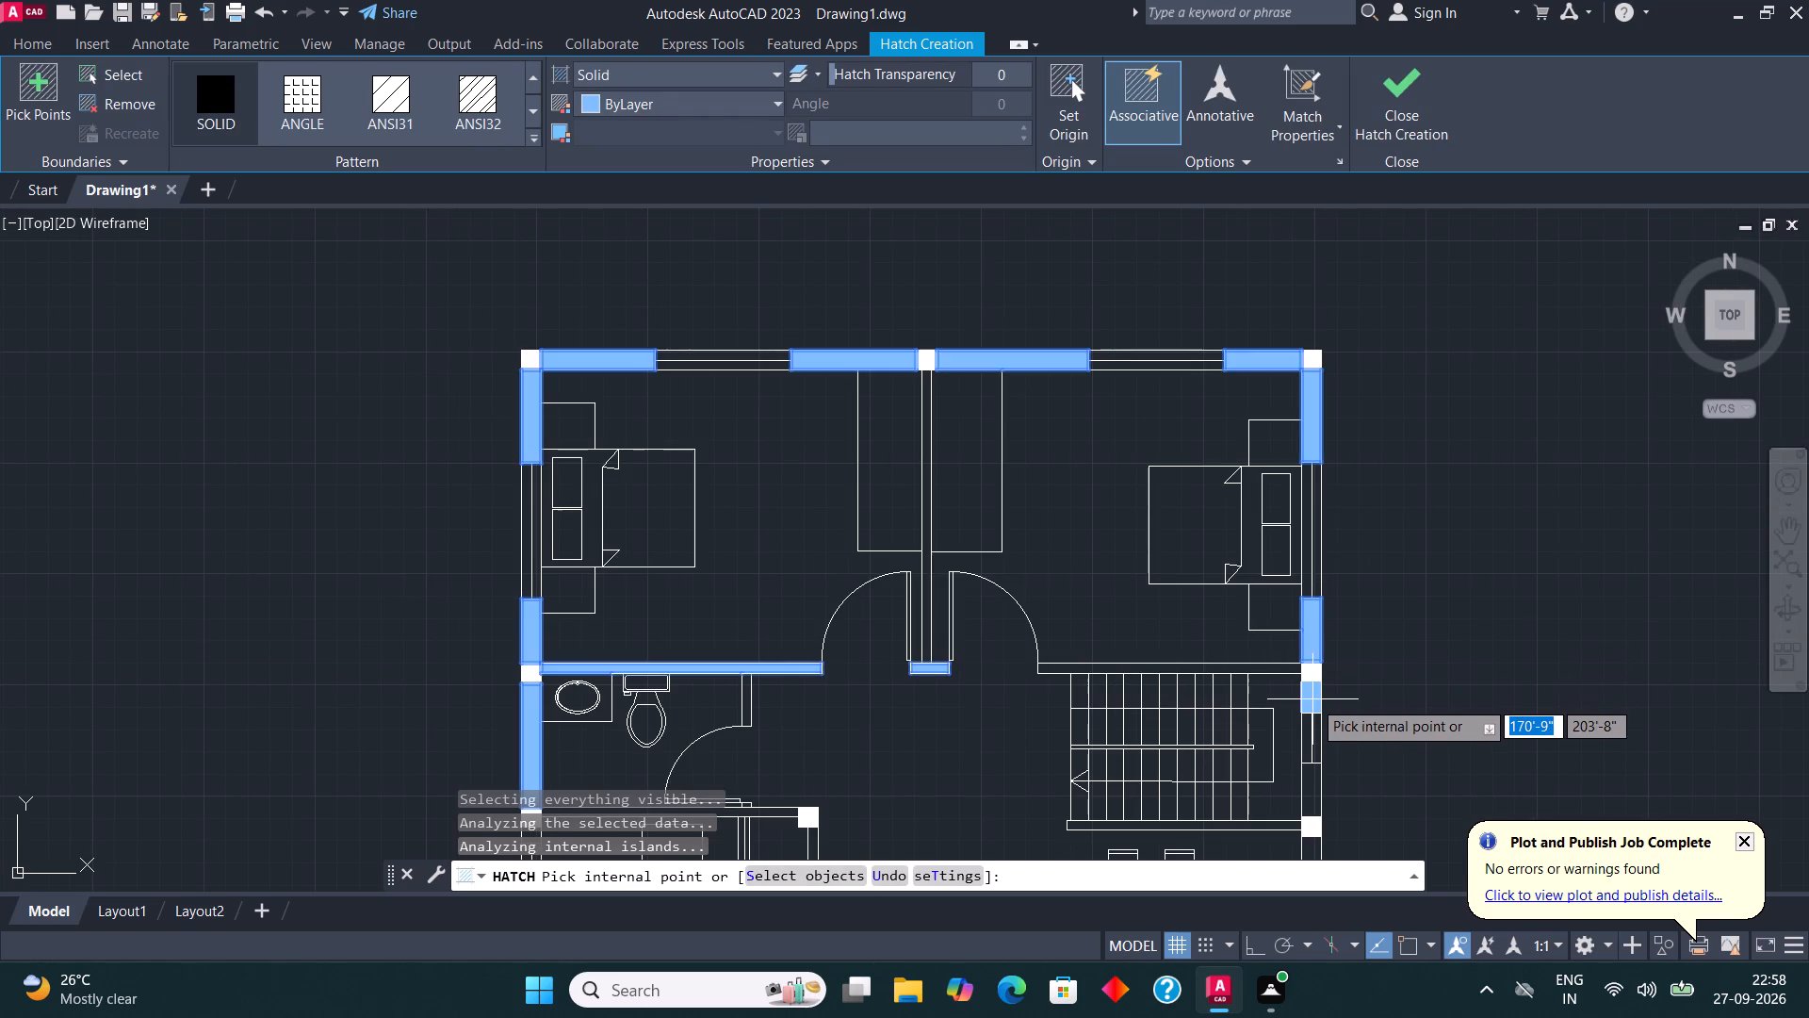
{"action": "left_click", "coordinate": [1312, 699]}
{"action": "left_click", "coordinate": [1309, 787]}
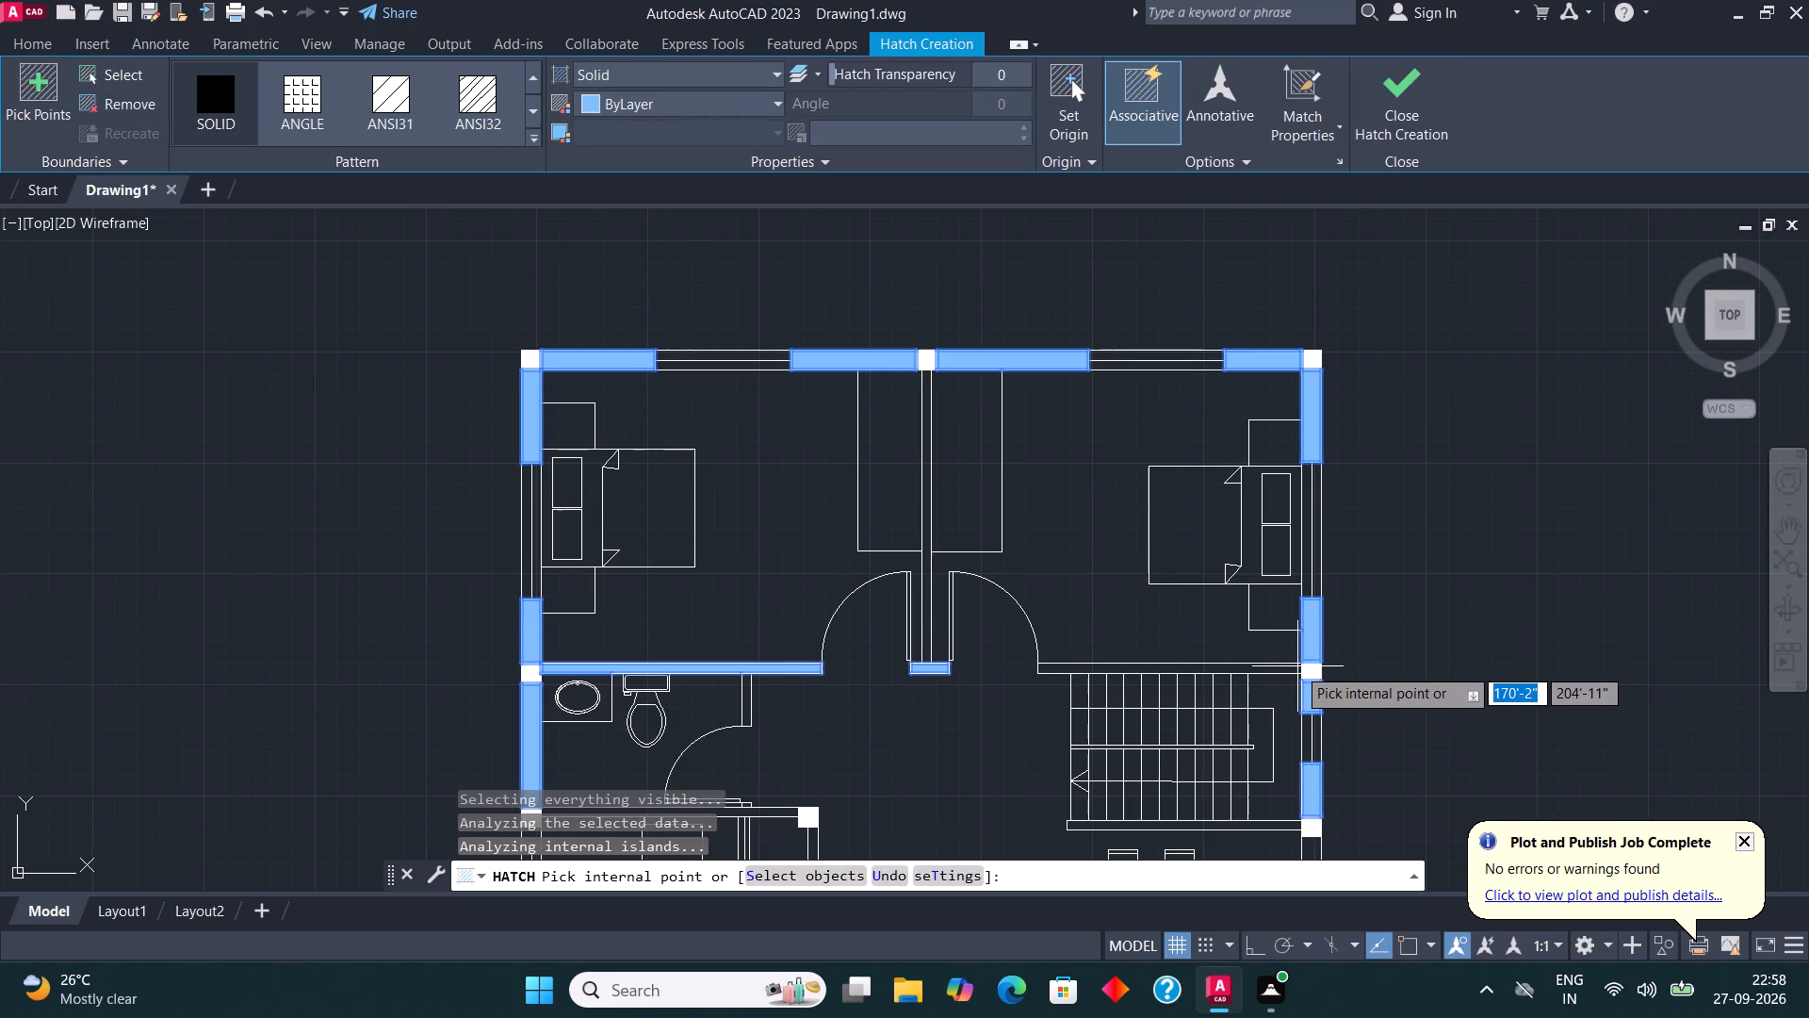
{"action": "left_click", "coordinate": [1274, 665]}
{"action": "scroll", "coordinate": [1129, 507], "scroll_direction": "down", "scroll_amount": 2}
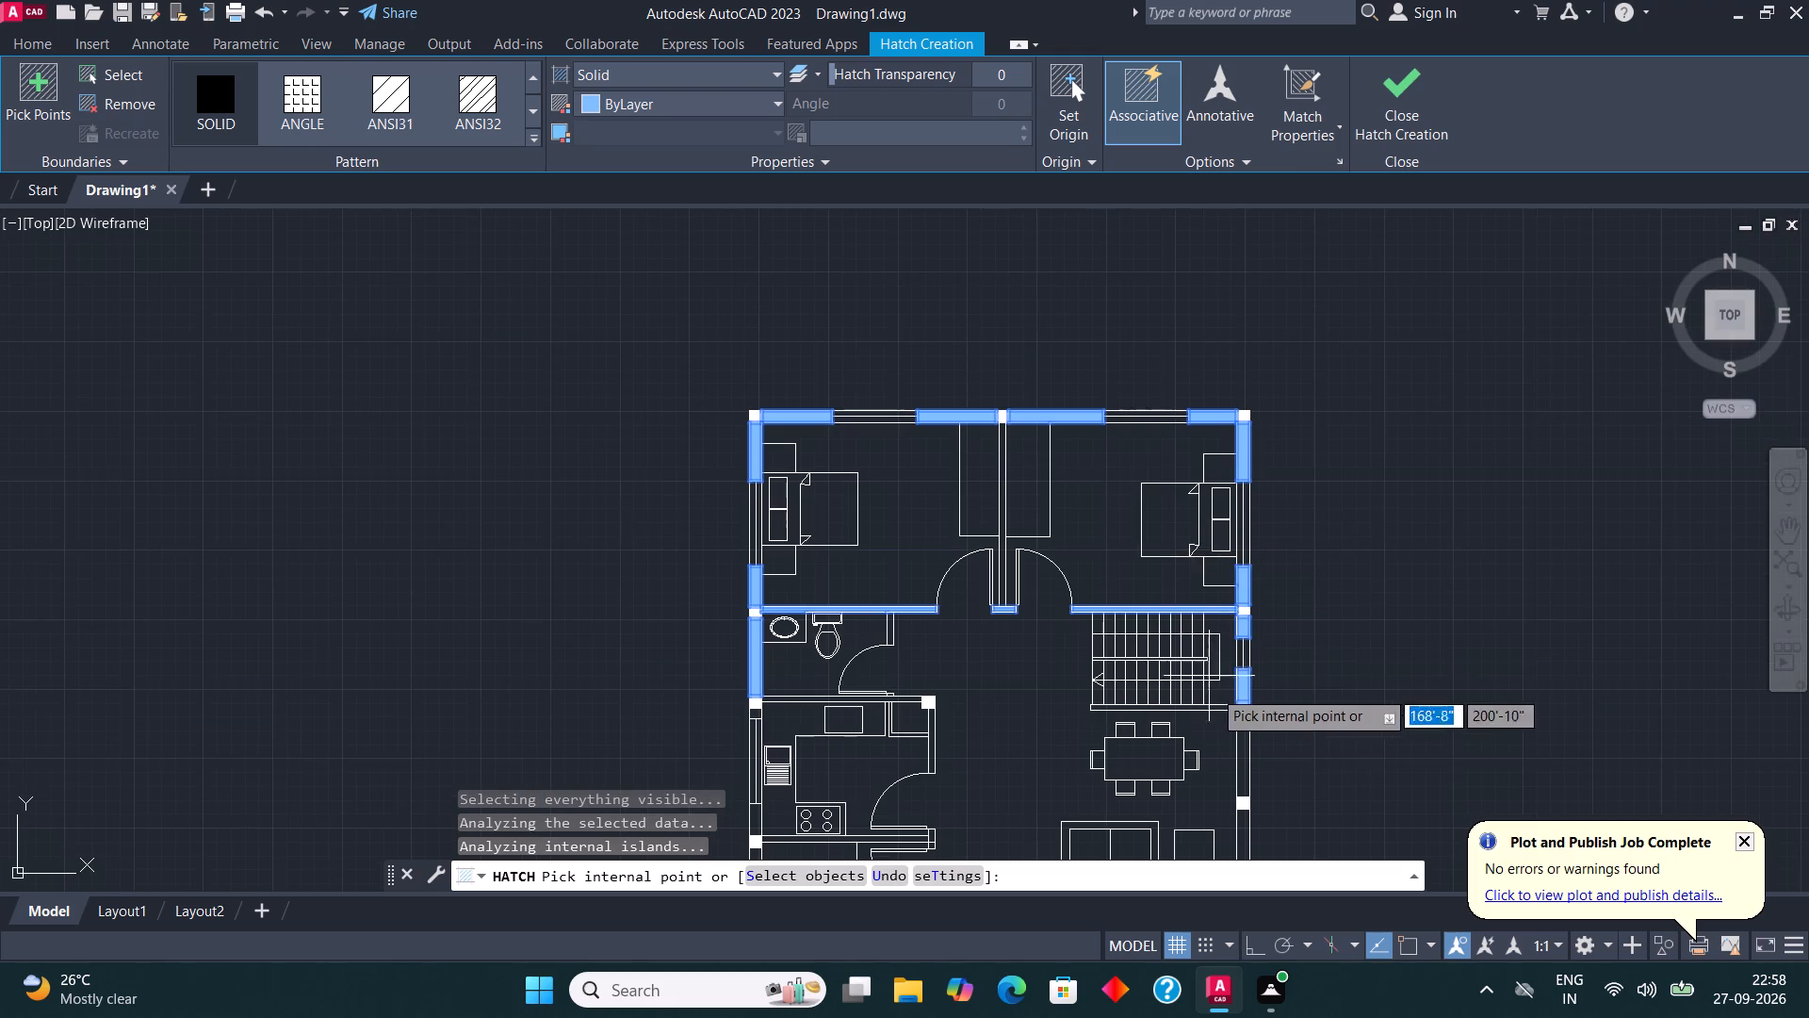
{"action": "scroll", "coordinate": [1228, 734], "scroll_direction": "up", "scroll_amount": 1}
{"action": "left_click", "coordinate": [1254, 756]}
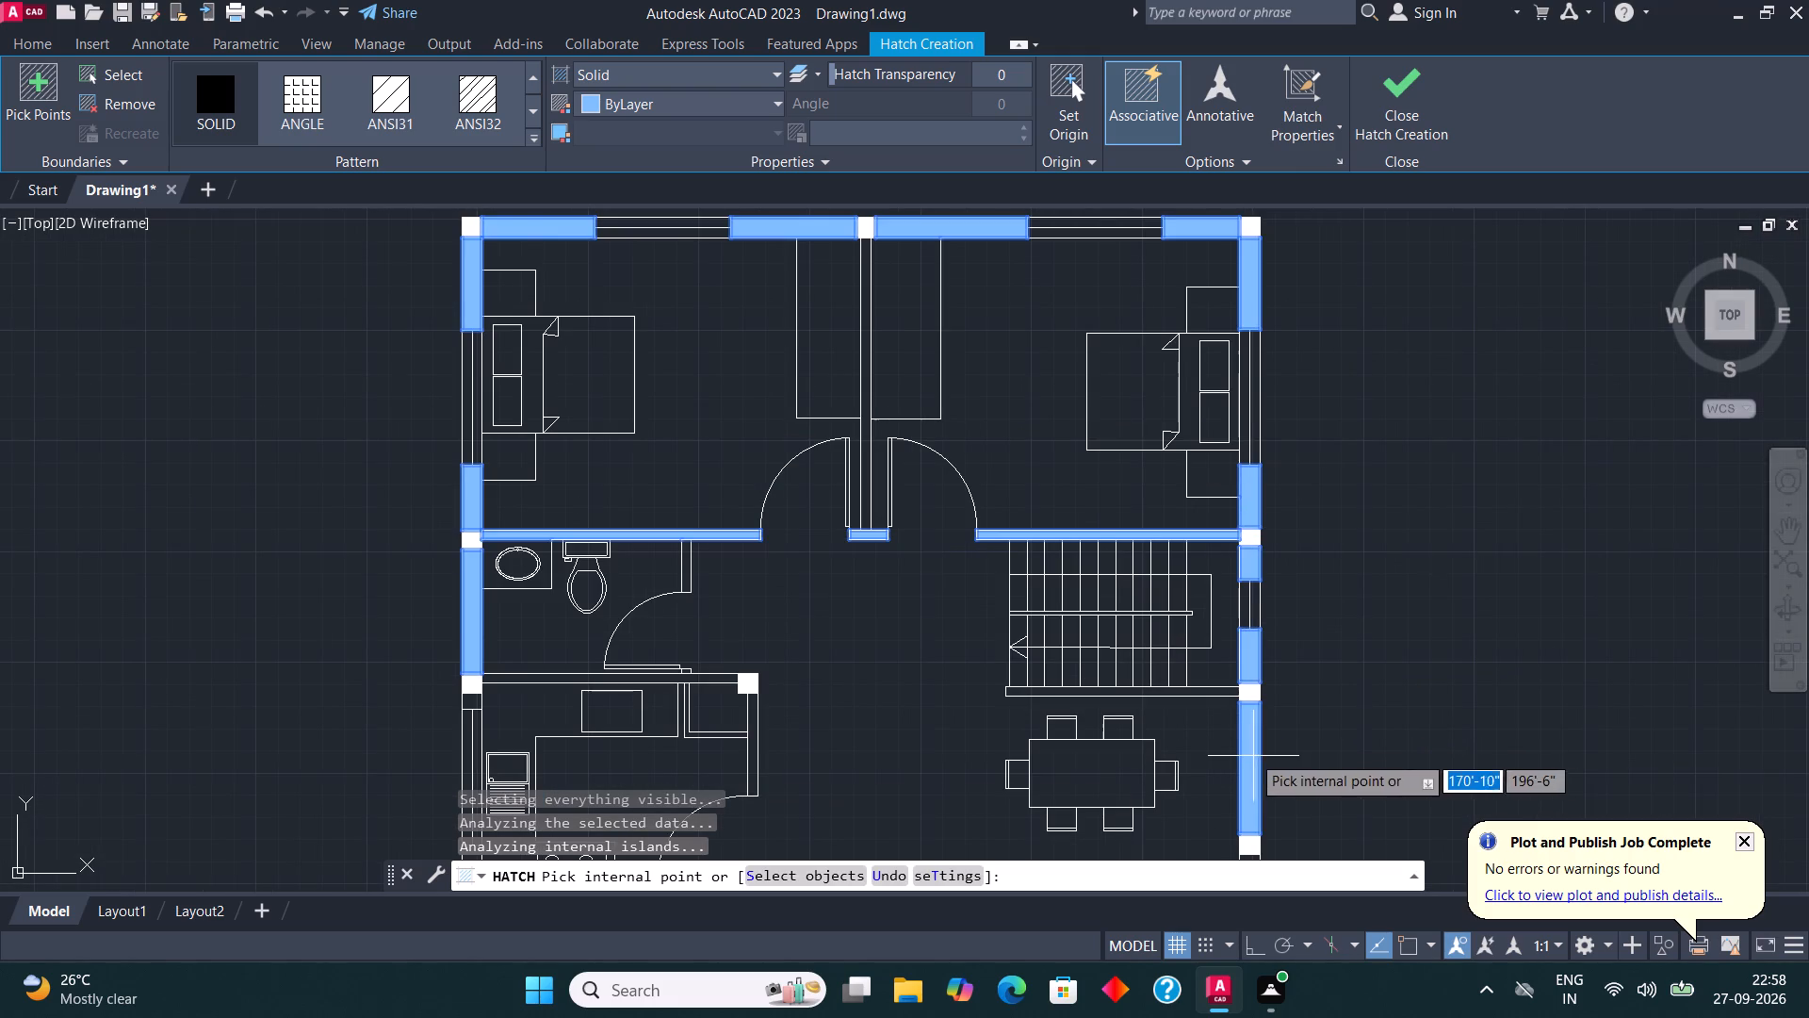
Solid-fill the south wall segments on both sides of the living room window and the east wall segments on both sides of its window.
{"action": "scroll", "coordinate": [1016, 380], "scroll_direction": "down", "scroll_amount": 5}
{"action": "scroll", "coordinate": [1048, 491], "scroll_direction": "up", "scroll_amount": 4}
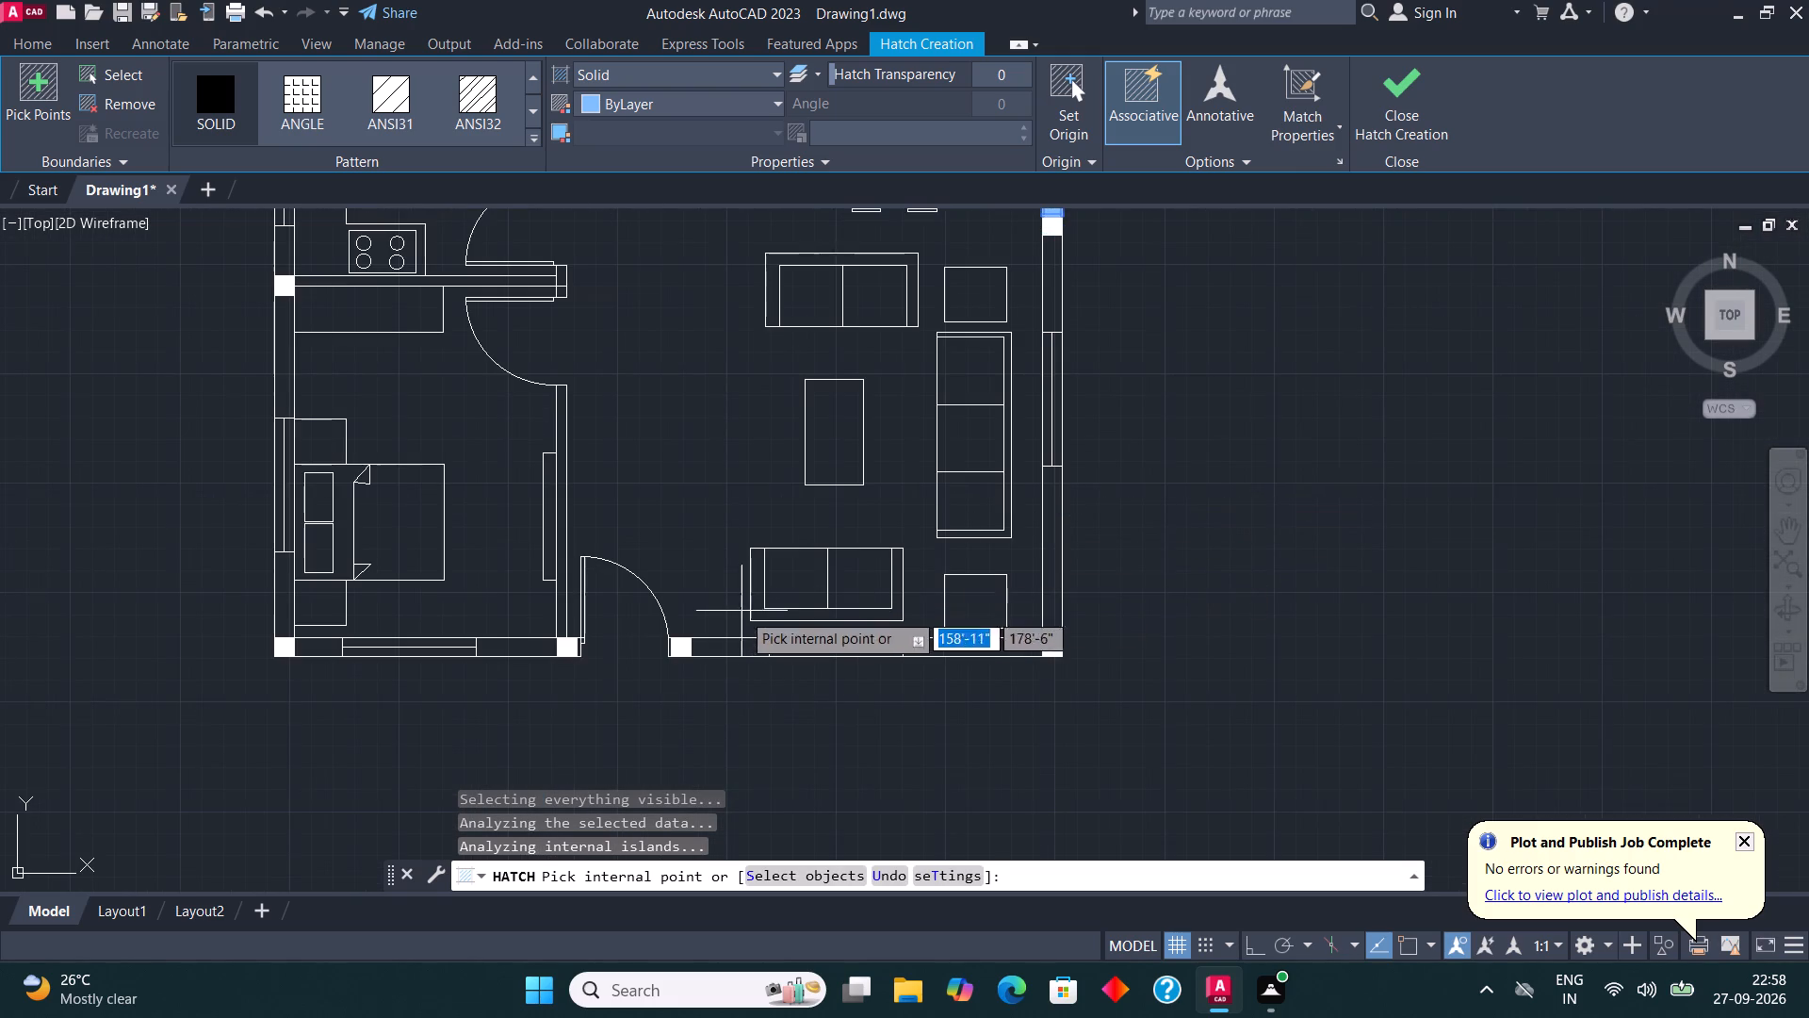
{"action": "left_click", "coordinate": [737, 646]}
{"action": "left_click", "coordinate": [954, 646]}
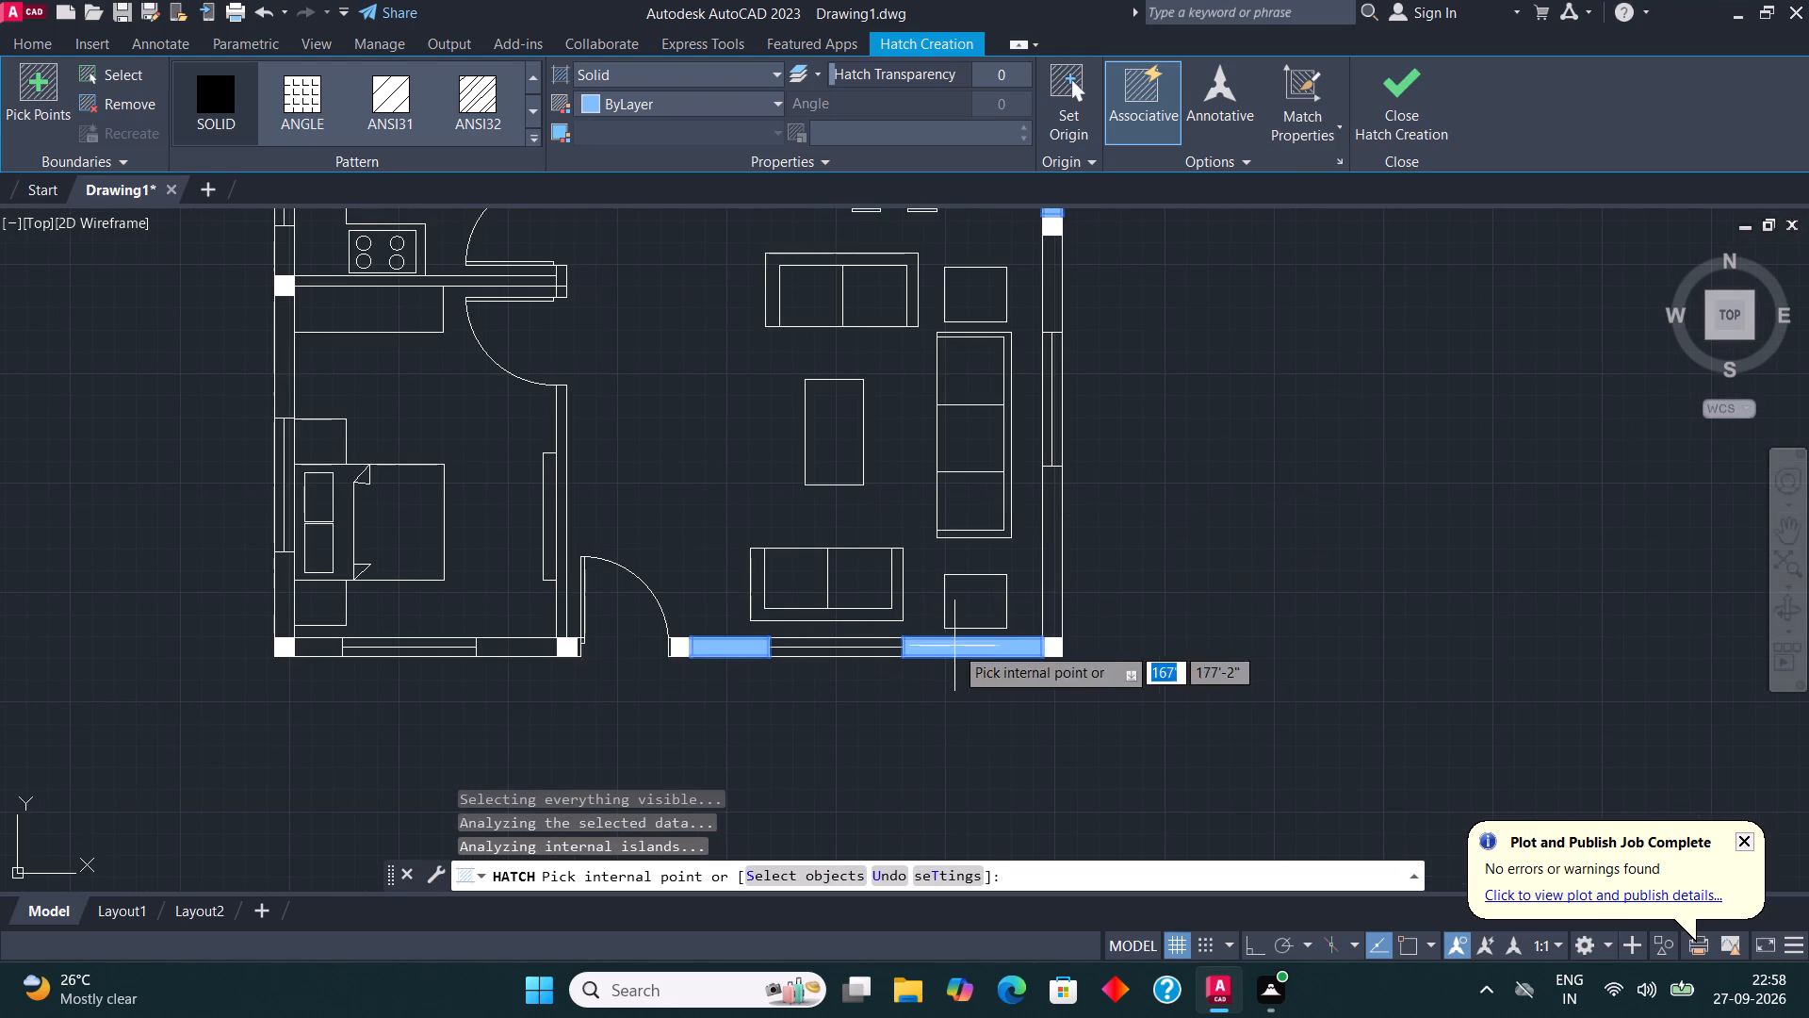
{"action": "left_click", "coordinate": [1052, 556]}
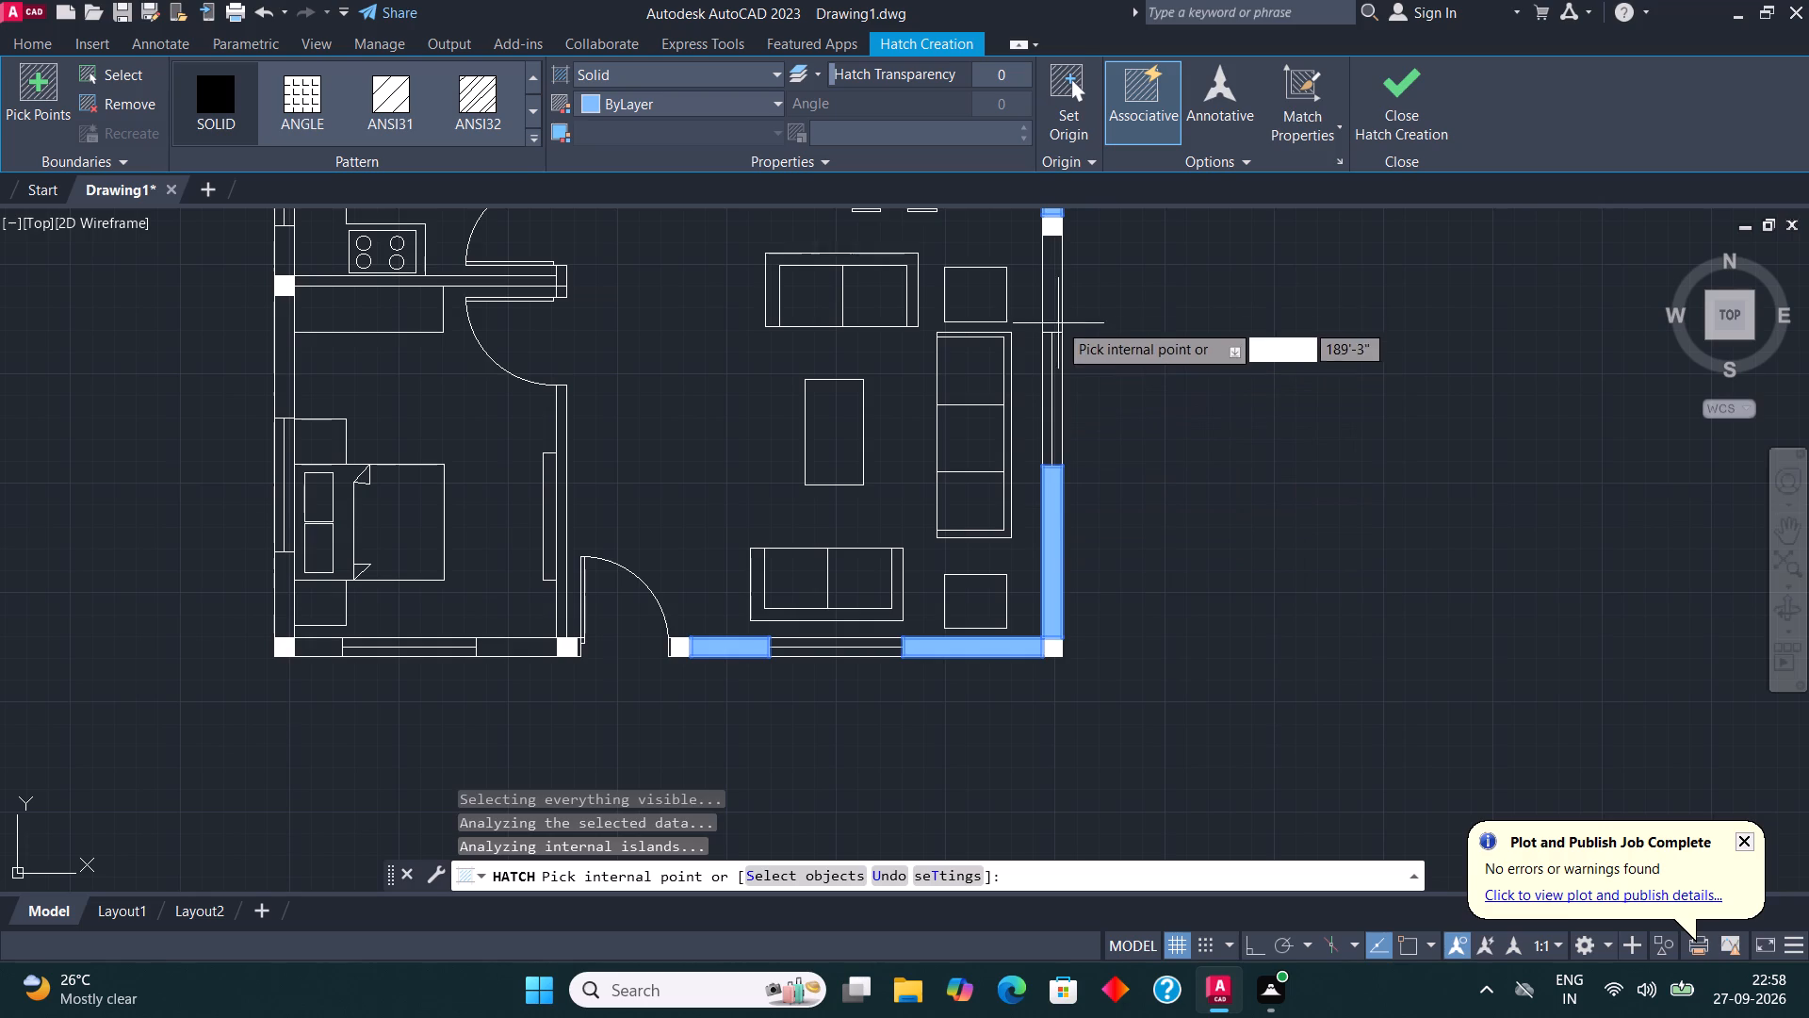
{"action": "left_click", "coordinate": [1047, 292]}
Solid-fill the south wall segments beside the southwest bedroom's window and the west wall segments beside that bedroom's and the kitchen's windows.
{"action": "left_click", "coordinate": [504, 646]}
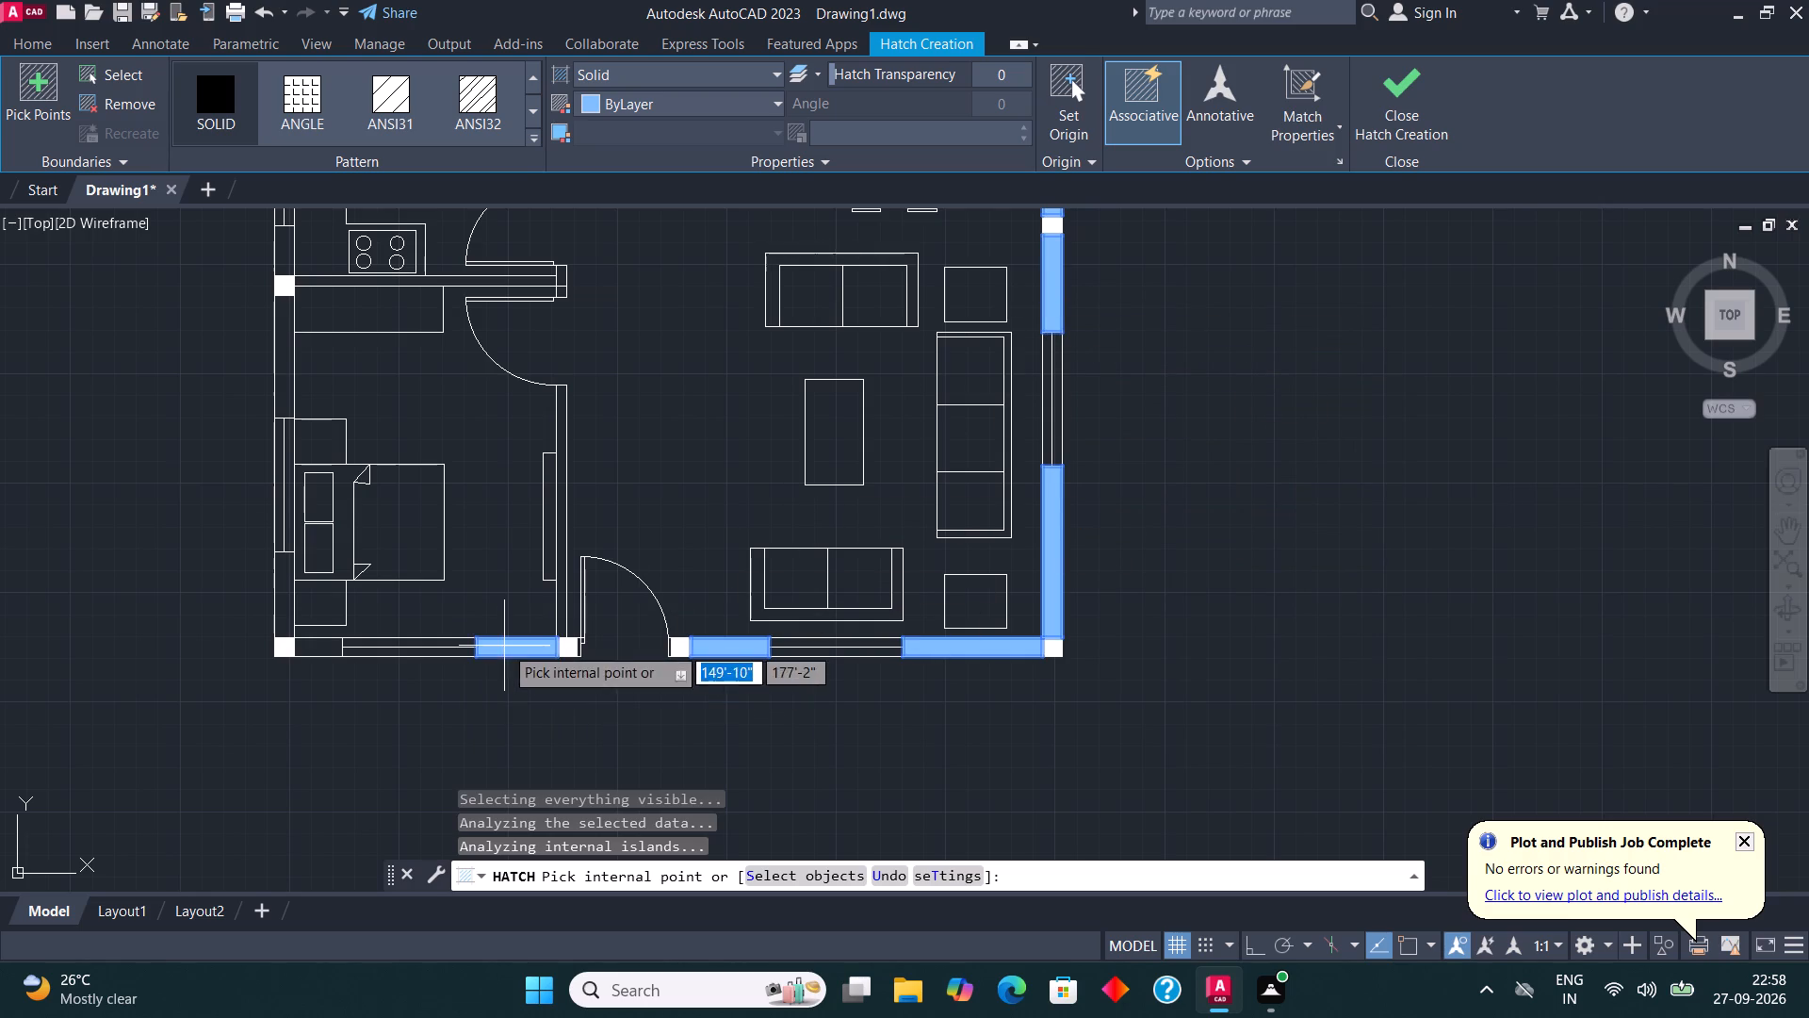
{"action": "left_click", "coordinate": [316, 649]}
{"action": "left_click", "coordinate": [278, 599]}
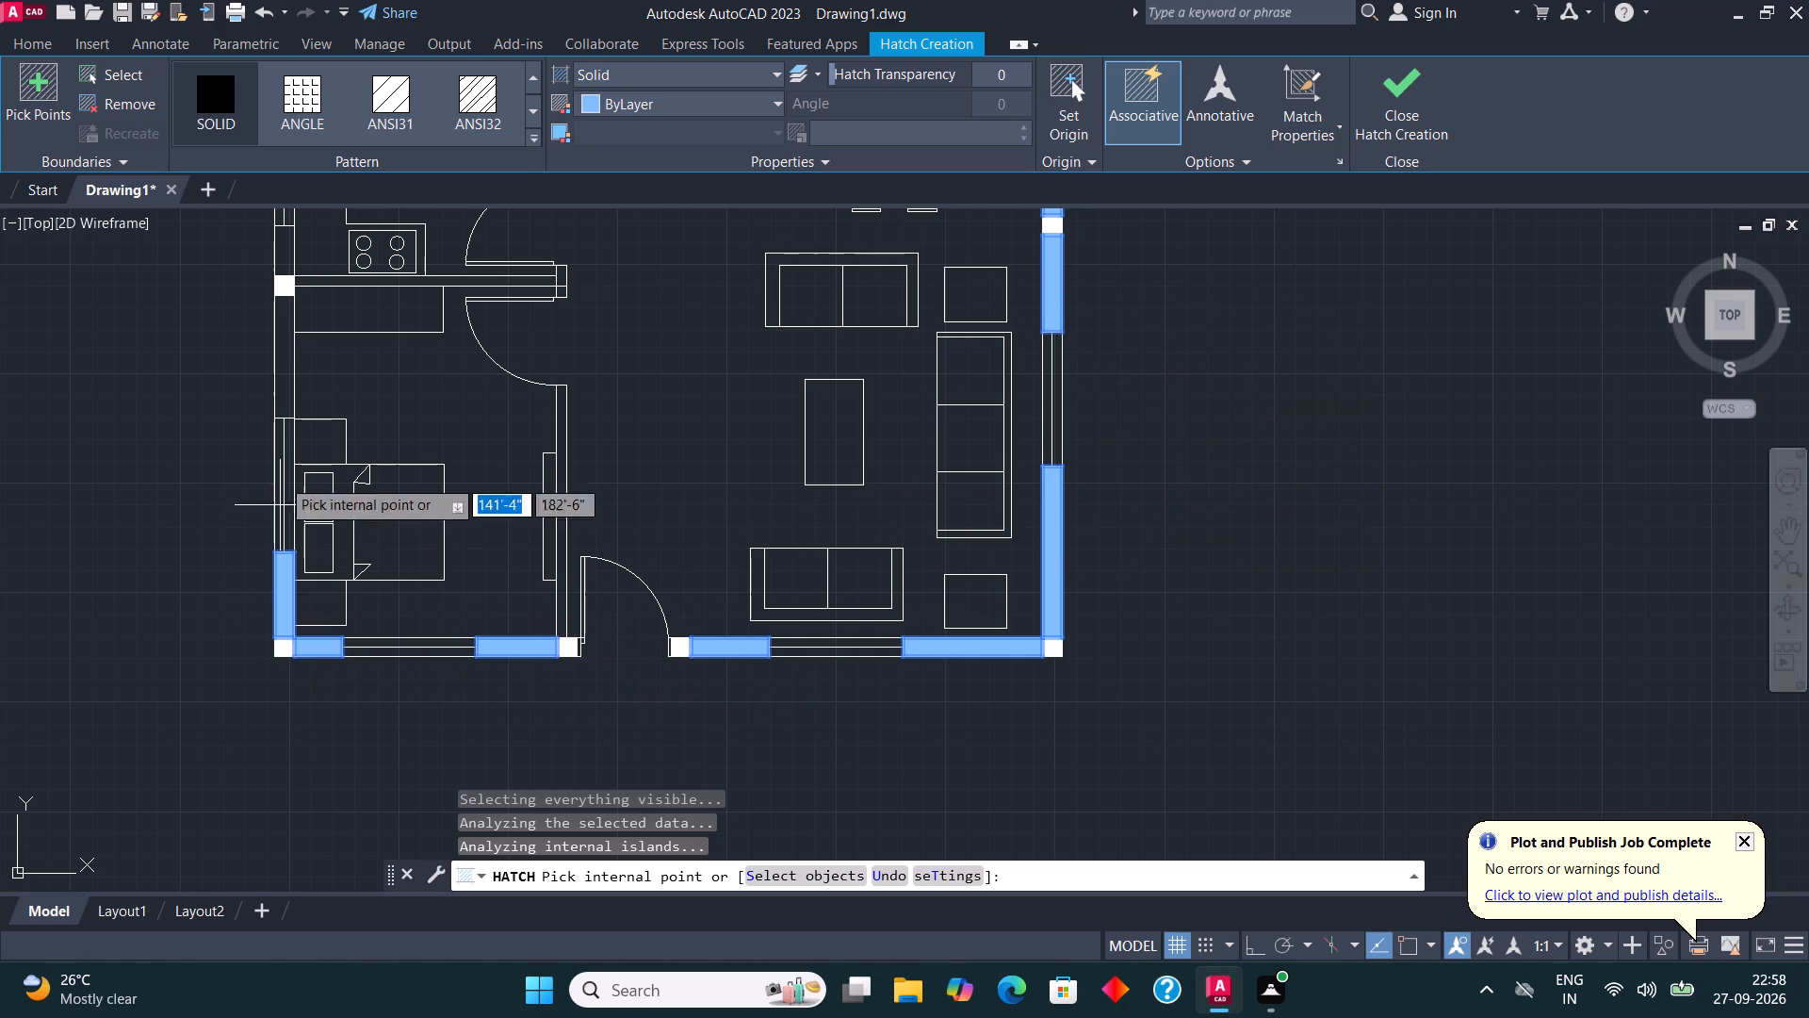
{"action": "left_click", "coordinate": [285, 352]}
{"action": "scroll", "coordinate": [510, 545], "scroll_direction": "down", "scroll_amount": 3}
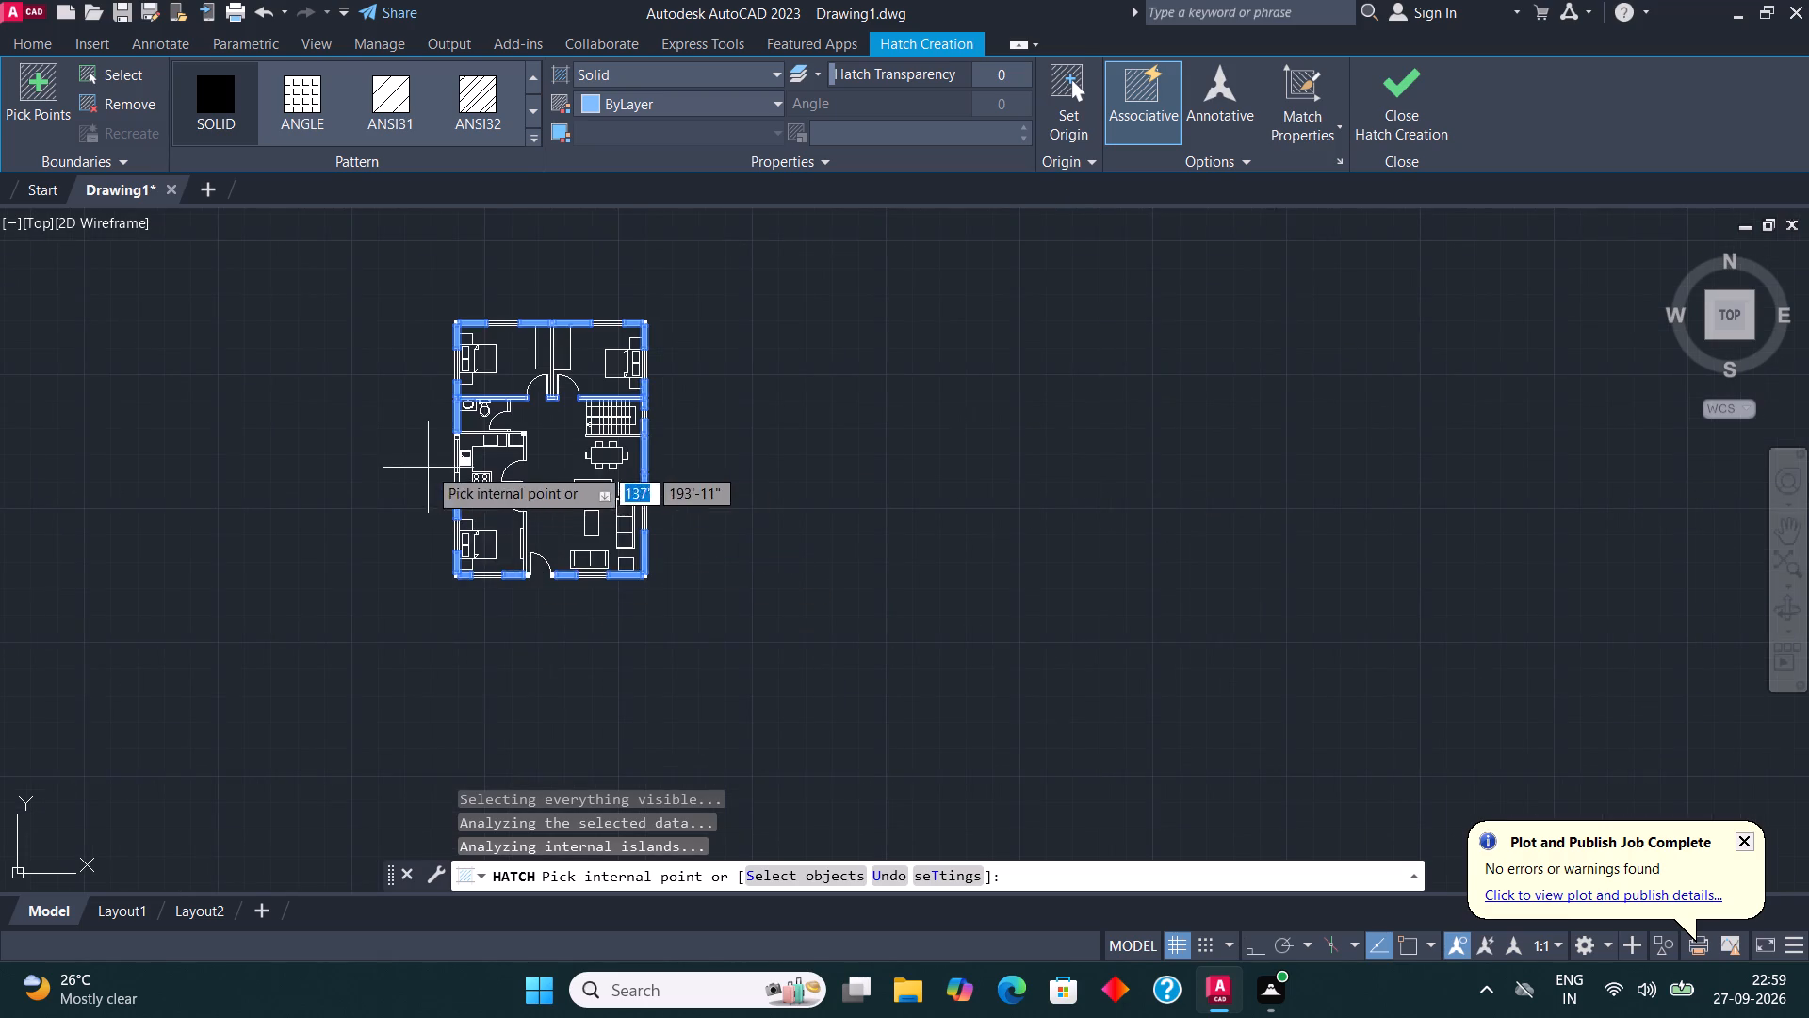
{"action": "scroll", "coordinate": [462, 451], "scroll_direction": "up", "scroll_amount": 3}
{"action": "left_click", "coordinate": [424, 569]}
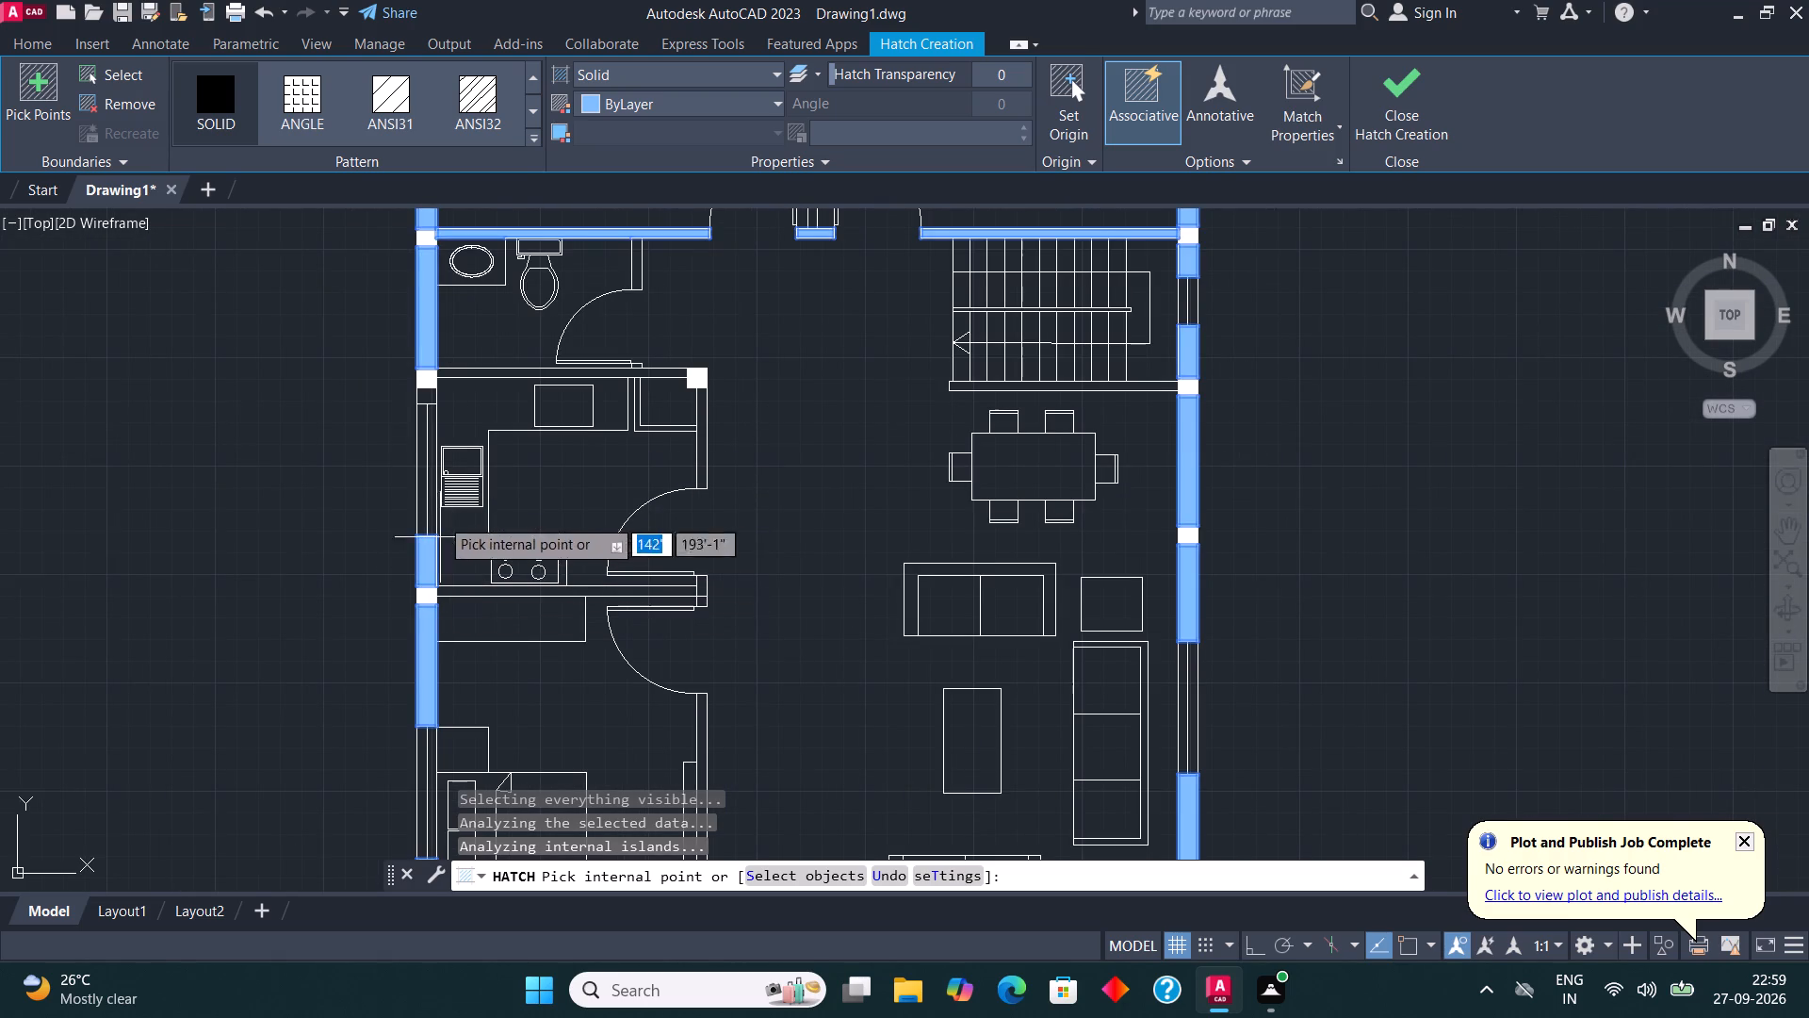
{"action": "left_click", "coordinate": [422, 394]}
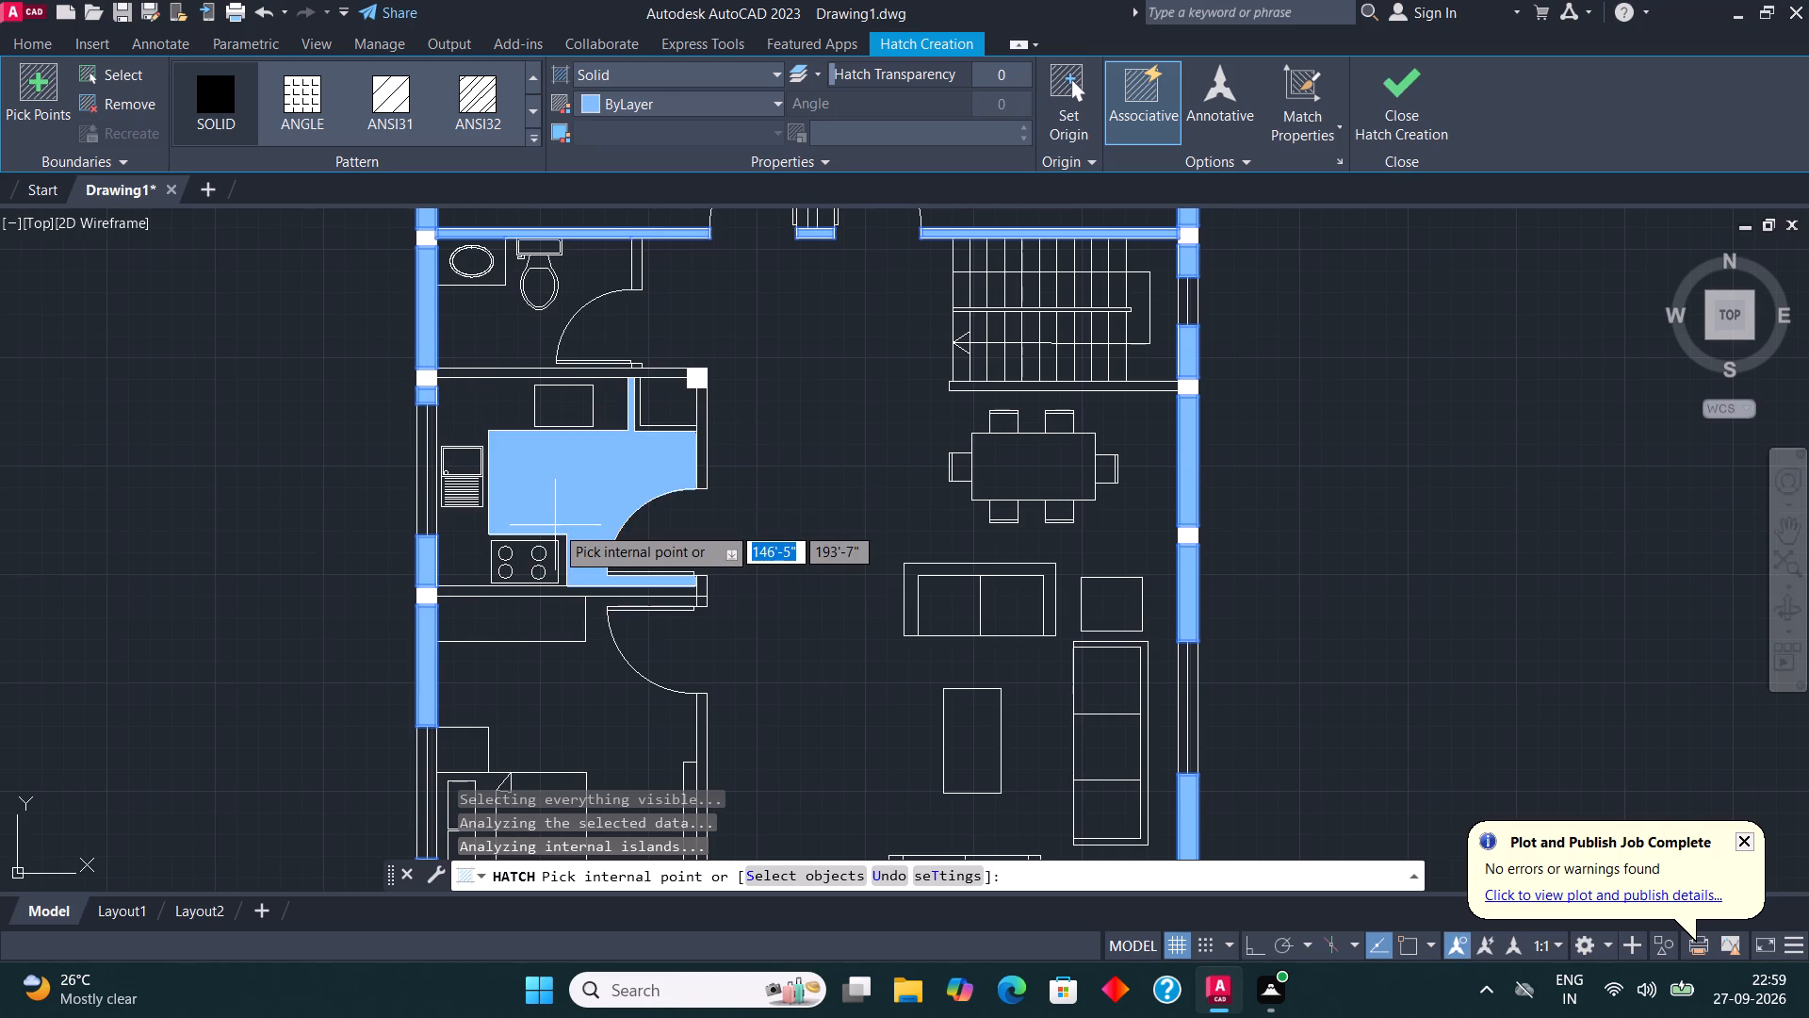
Solid-fill the staircase's south wall, north of the dining table.
{"action": "scroll", "coordinate": [956, 384], "scroll_direction": "up", "scroll_amount": 1}
{"action": "left_click", "coordinate": [990, 396]}
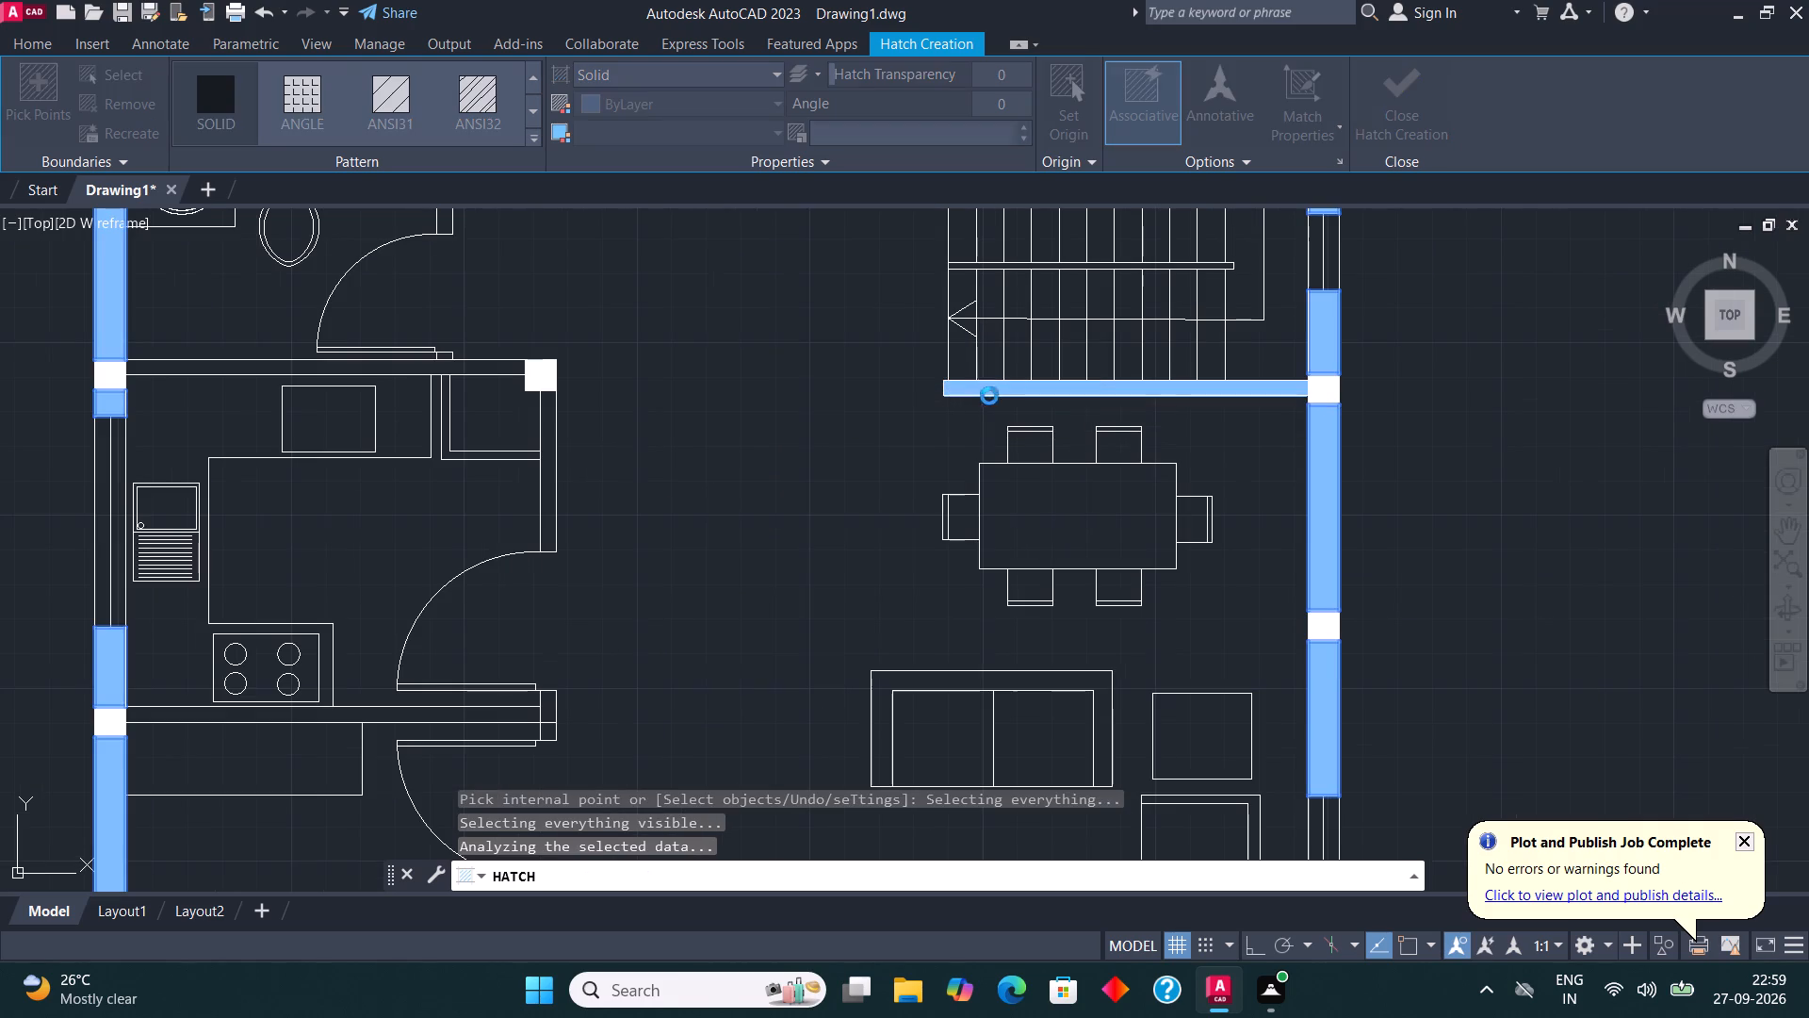
{"action": "left_click", "coordinate": [1057, 369]}
{"action": "left_click", "coordinate": [1082, 367]}
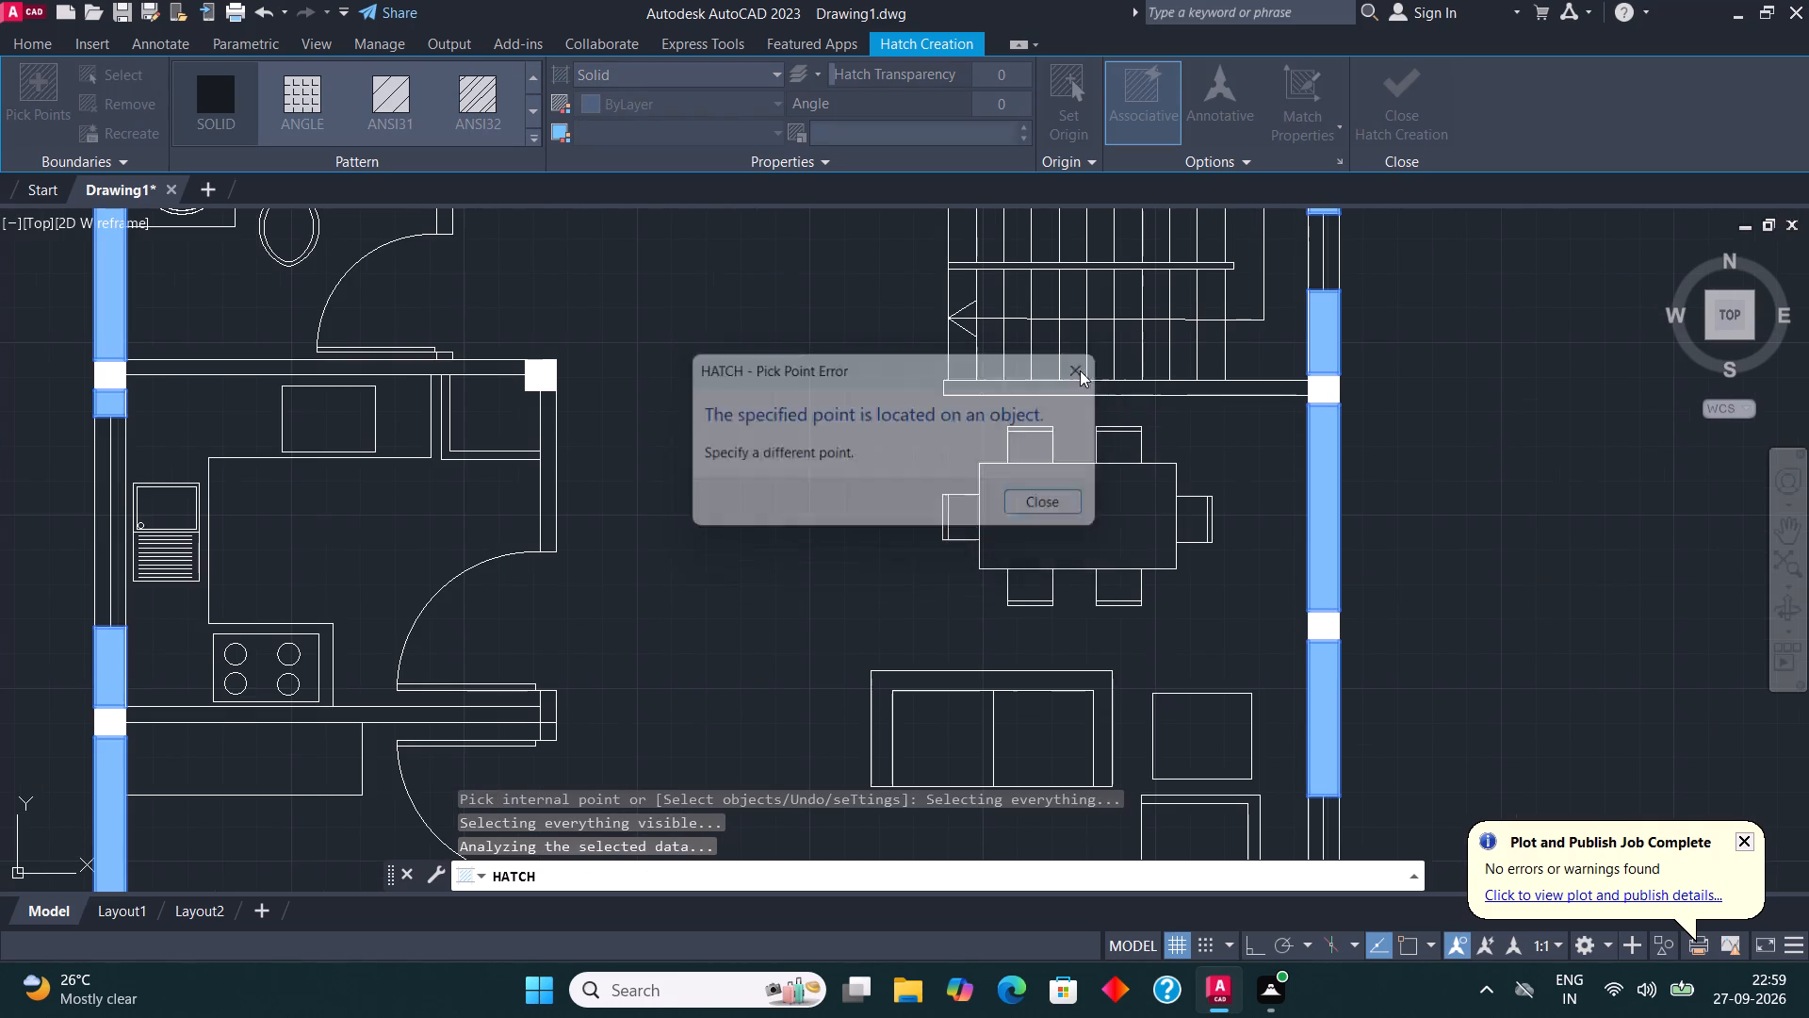
{"action": "left_click", "coordinate": [1006, 385]}
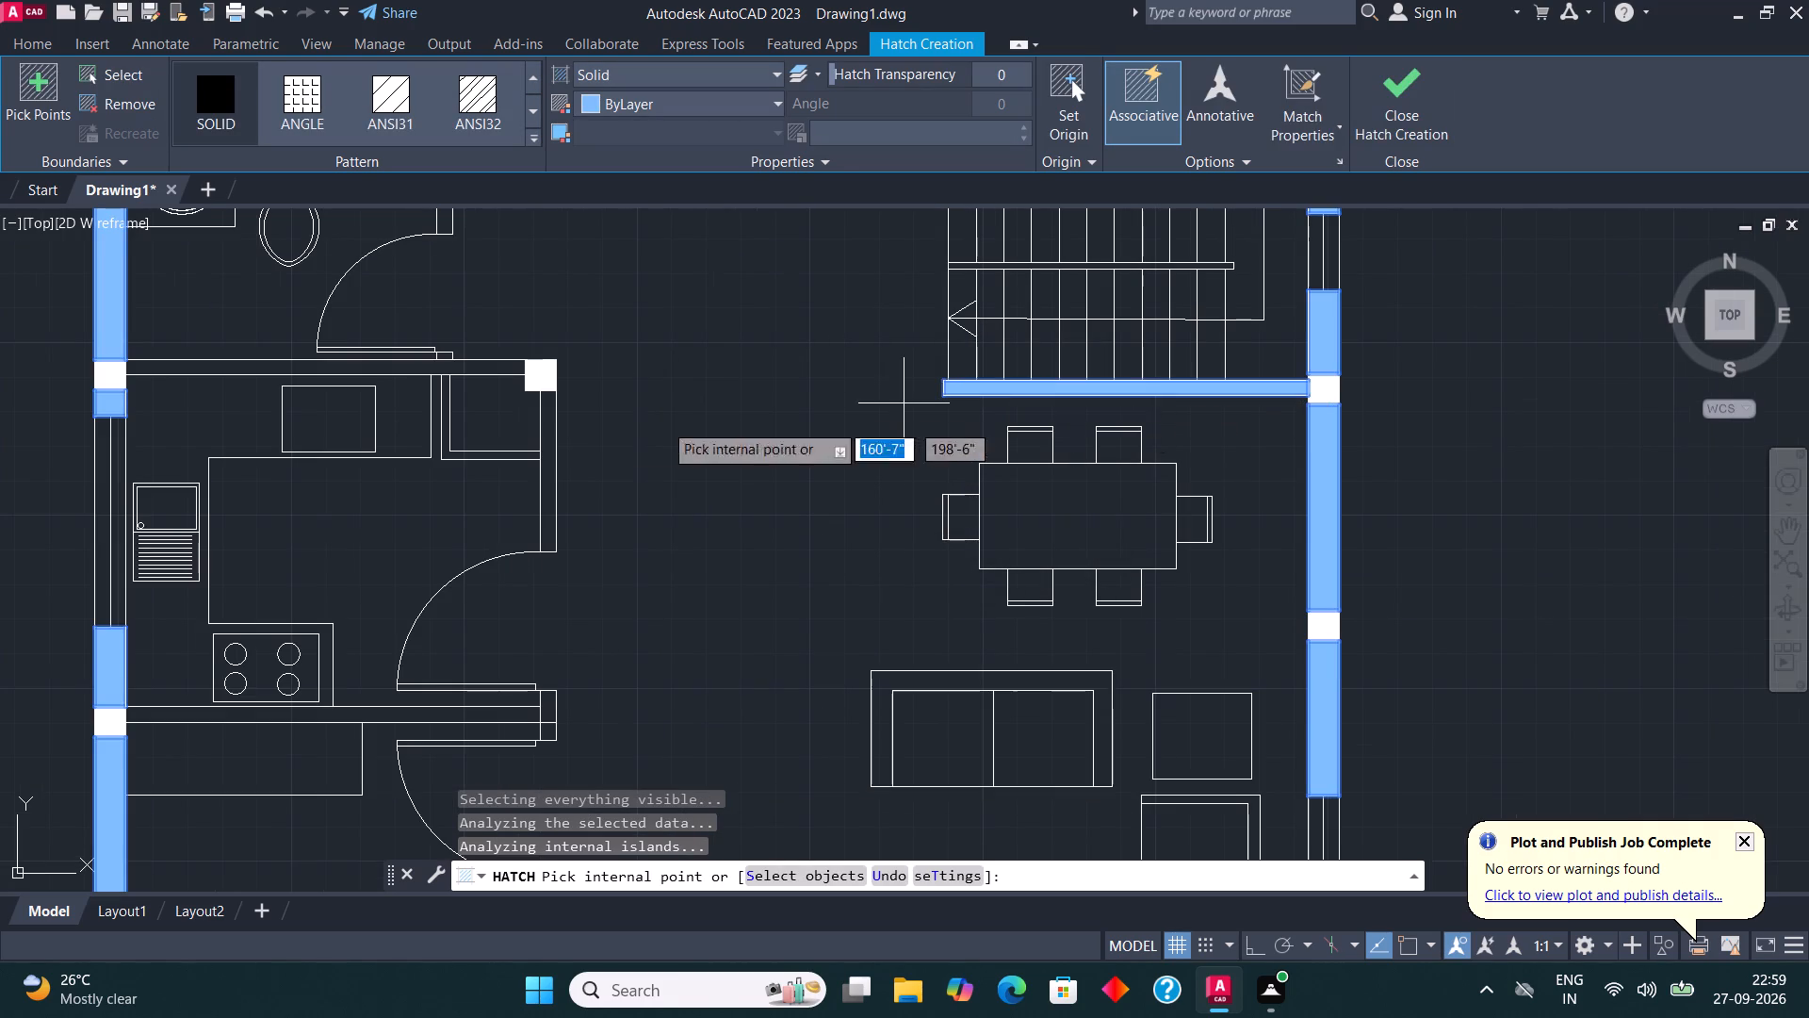
Solid-fill the kitchen's north, east and south walls, including the short stubs beside the toilet door and between the kitchen and bedroom doors.
{"action": "left_click", "coordinate": [481, 365]}
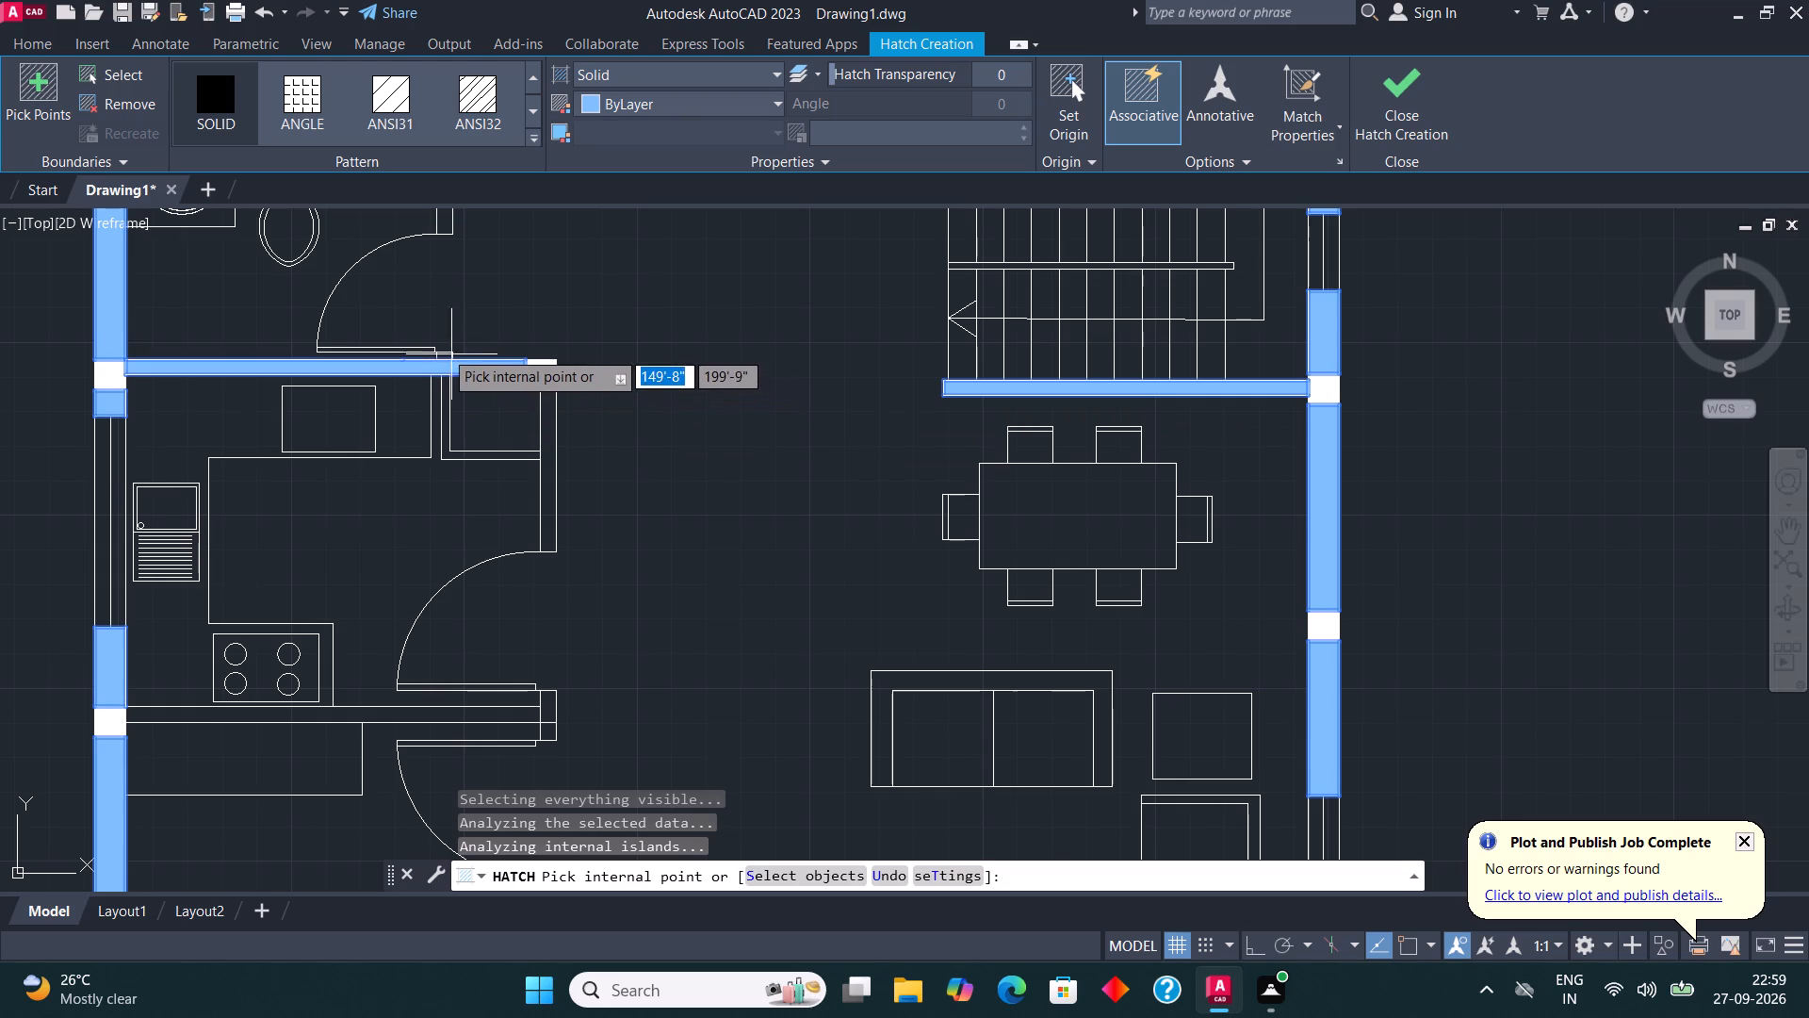
{"action": "scroll", "coordinate": [433, 343], "scroll_direction": "up", "scroll_amount": 3}
{"action": "left_click", "coordinate": [455, 374]}
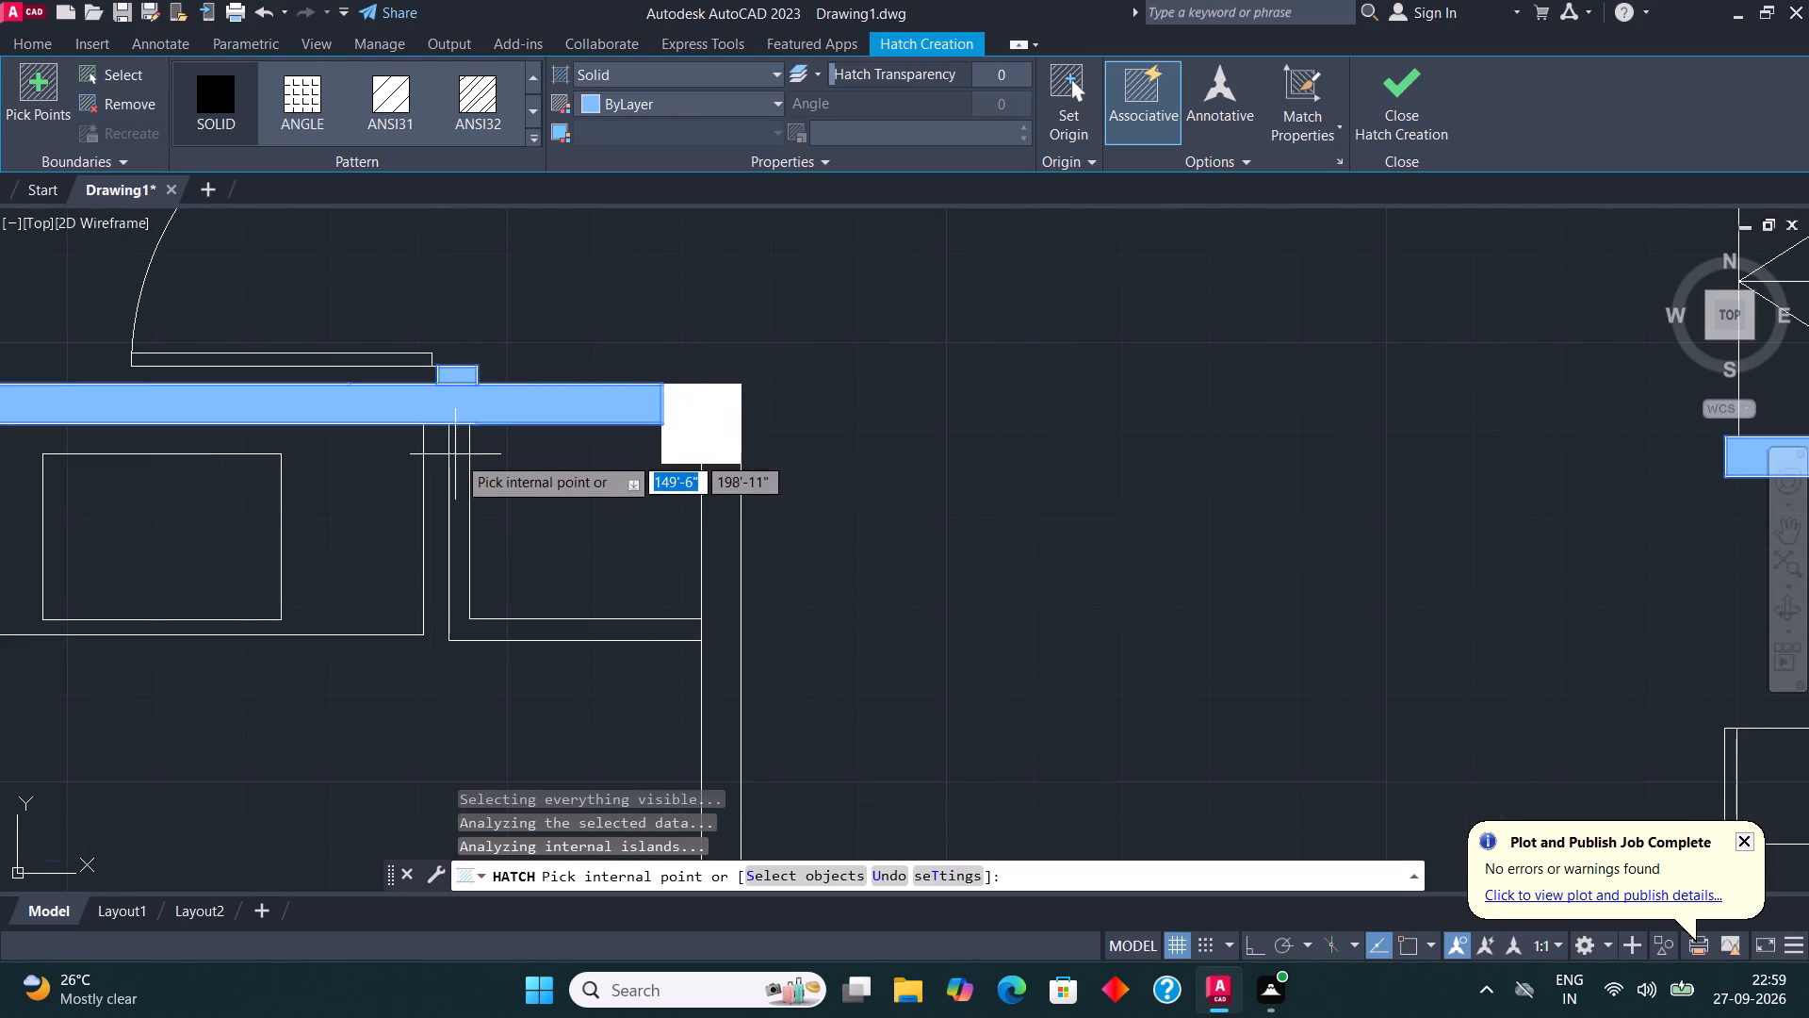
{"action": "scroll", "coordinate": [460, 471], "scroll_direction": "down", "scroll_amount": 3}
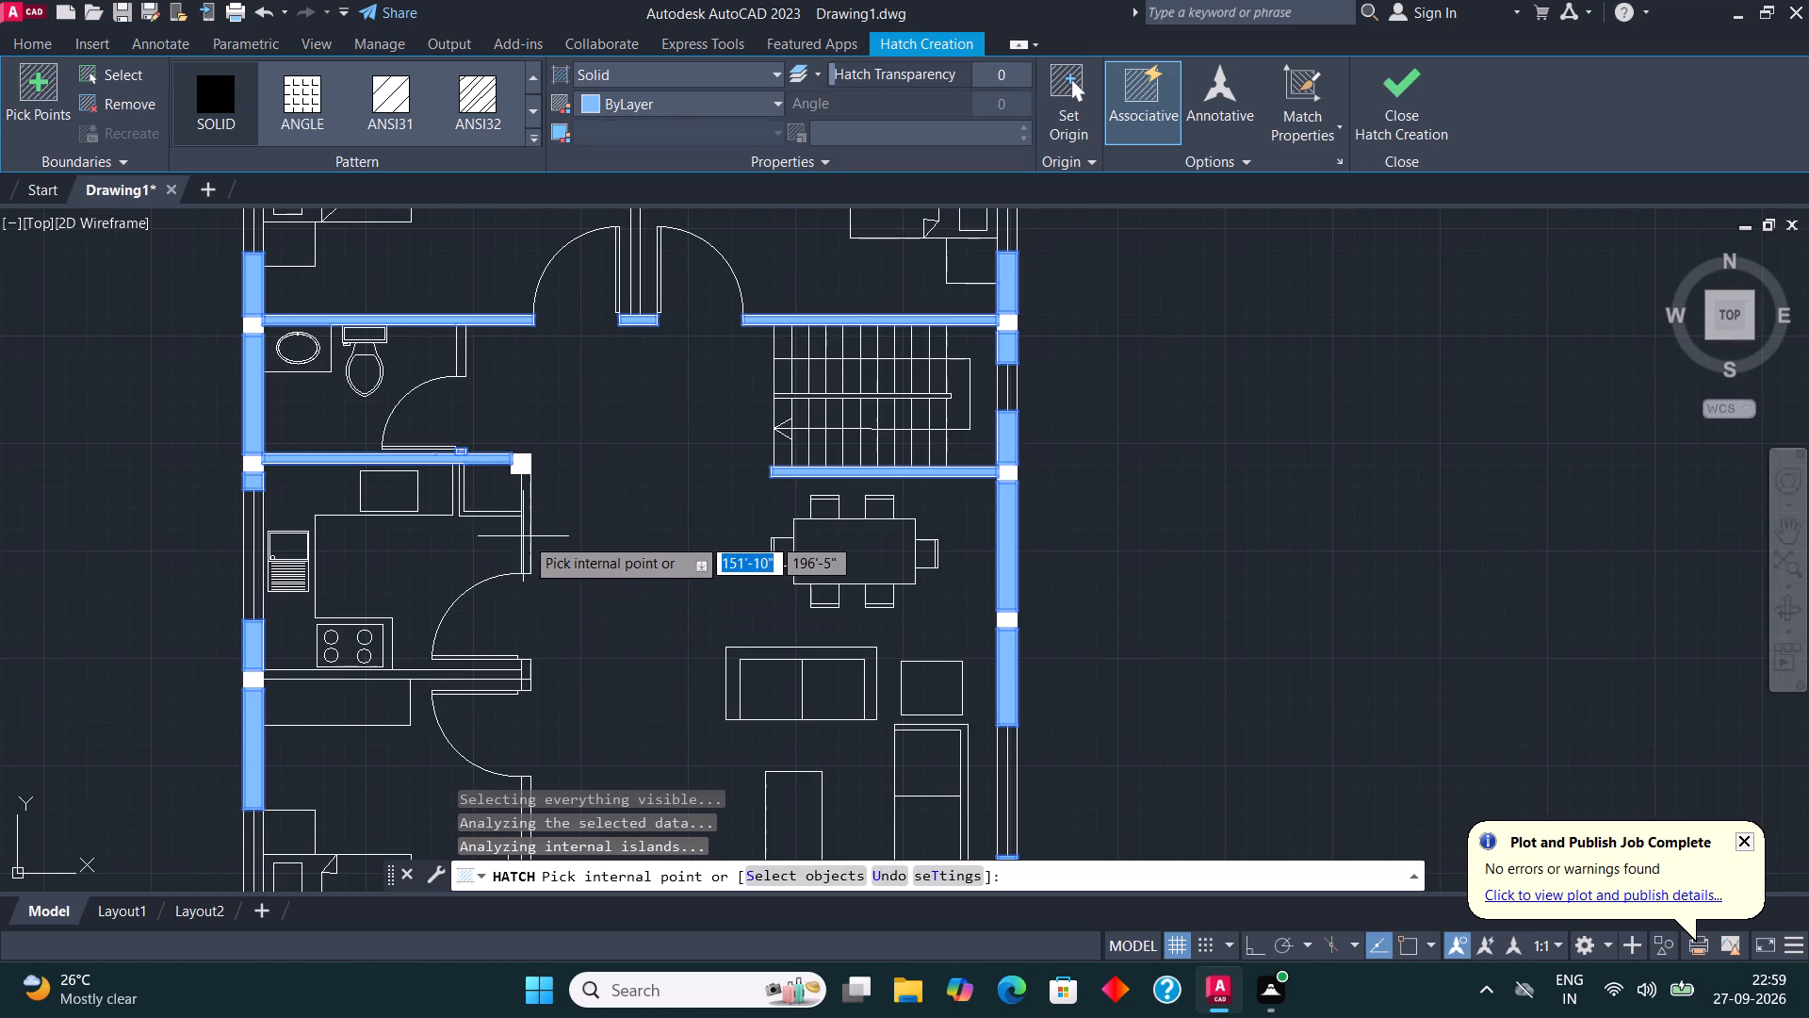
{"action": "left_click", "coordinate": [528, 539]}
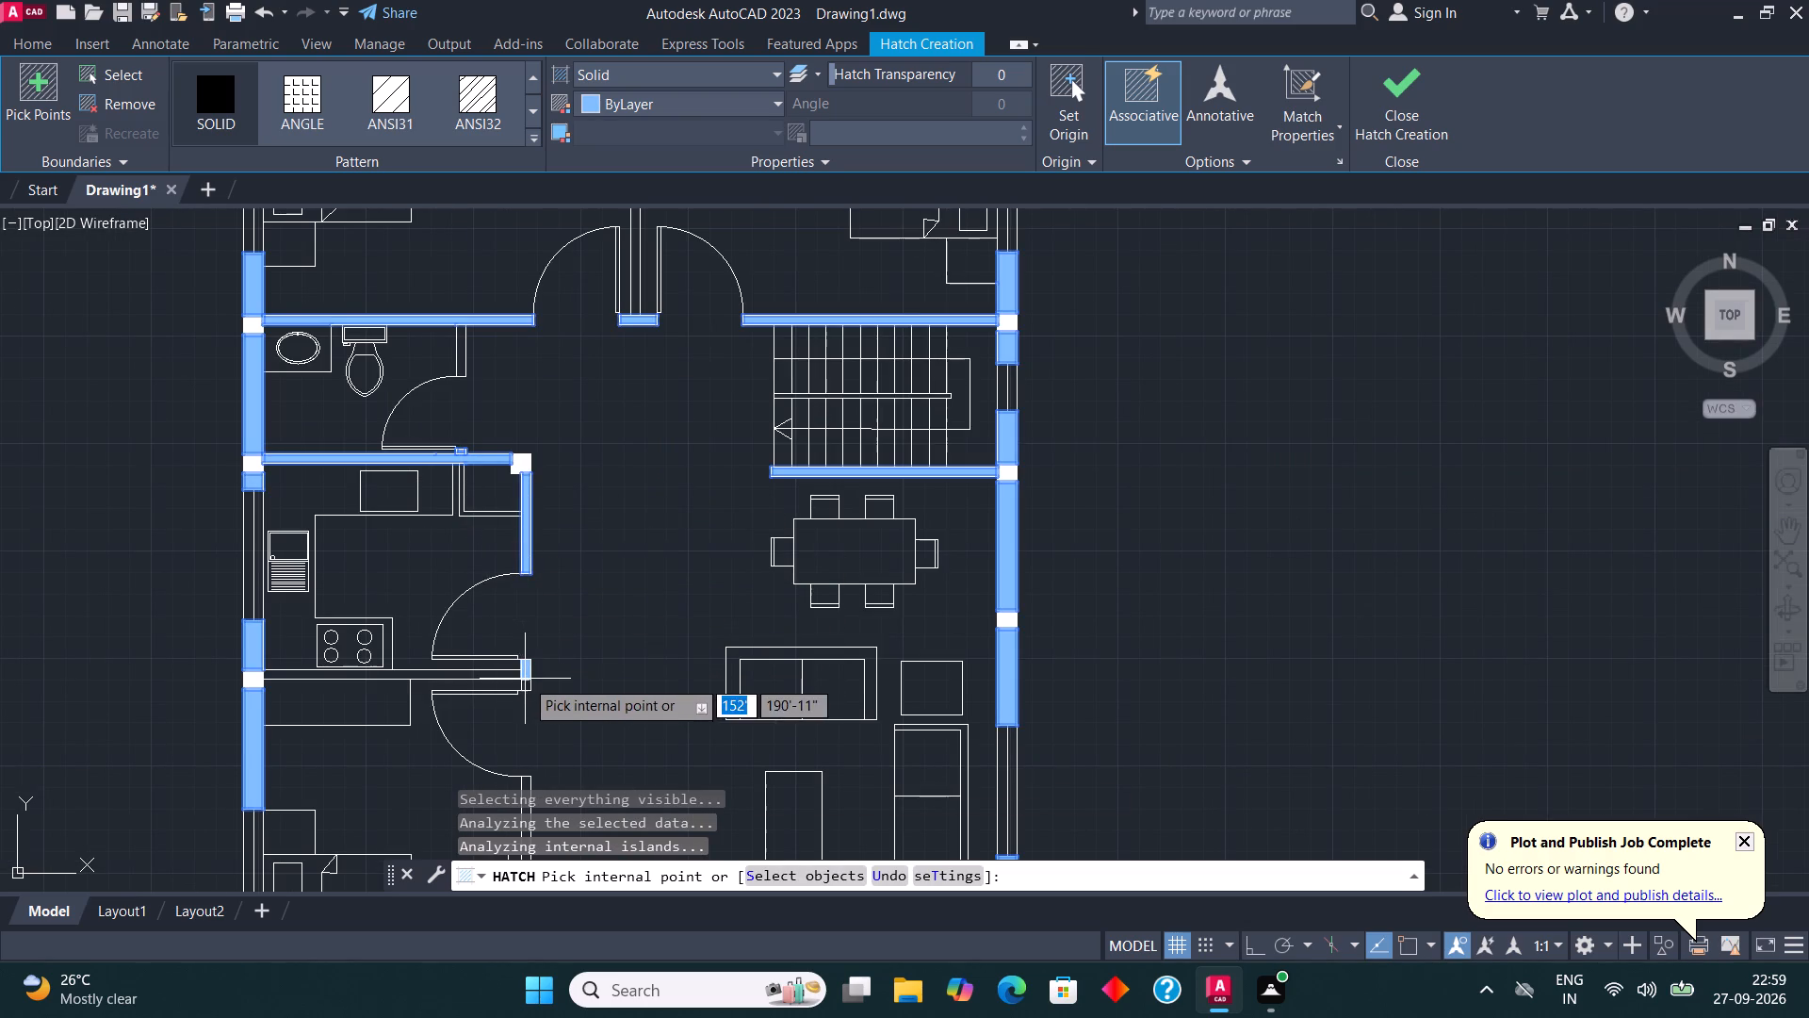
{"action": "left_click", "coordinate": [527, 679]}
{"action": "scroll", "coordinate": [526, 678], "scroll_direction": "up", "scroll_amount": 3}
{"action": "left_click", "coordinate": [522, 707]}
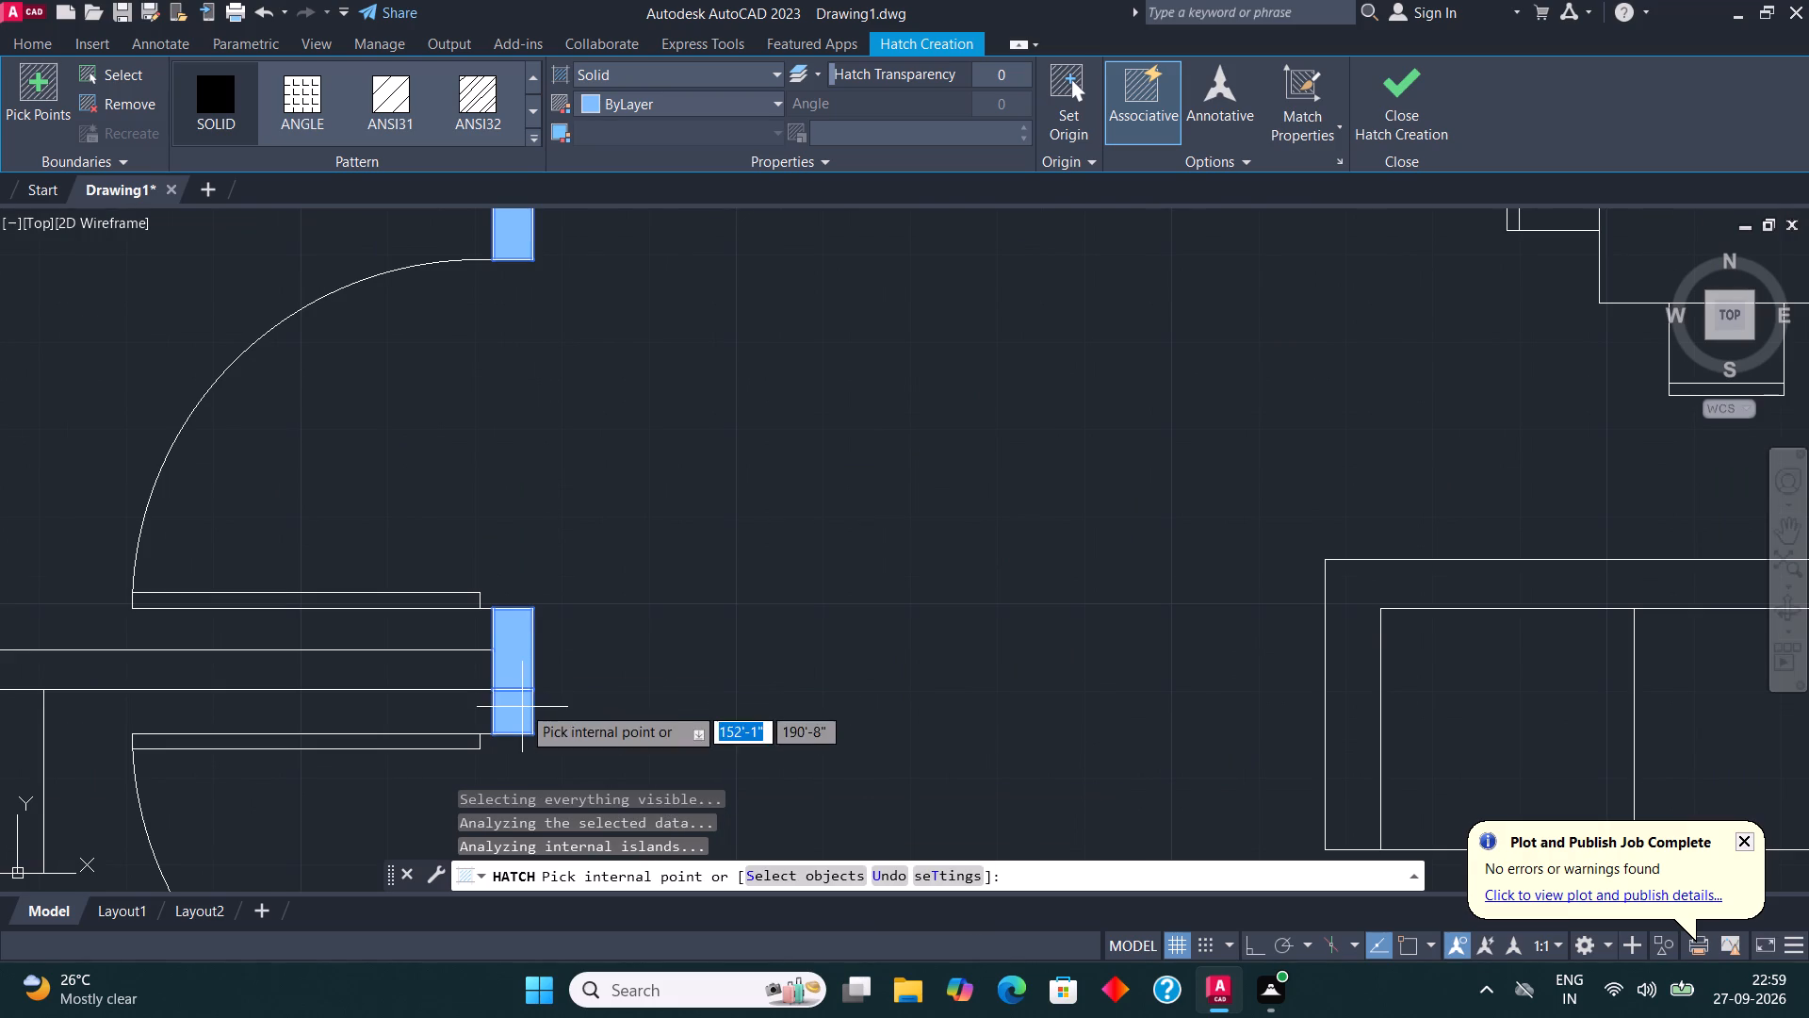
{"action": "left_click", "coordinate": [429, 670]}
{"action": "scroll", "coordinate": [714, 582], "scroll_direction": "down", "scroll_amount": 4}
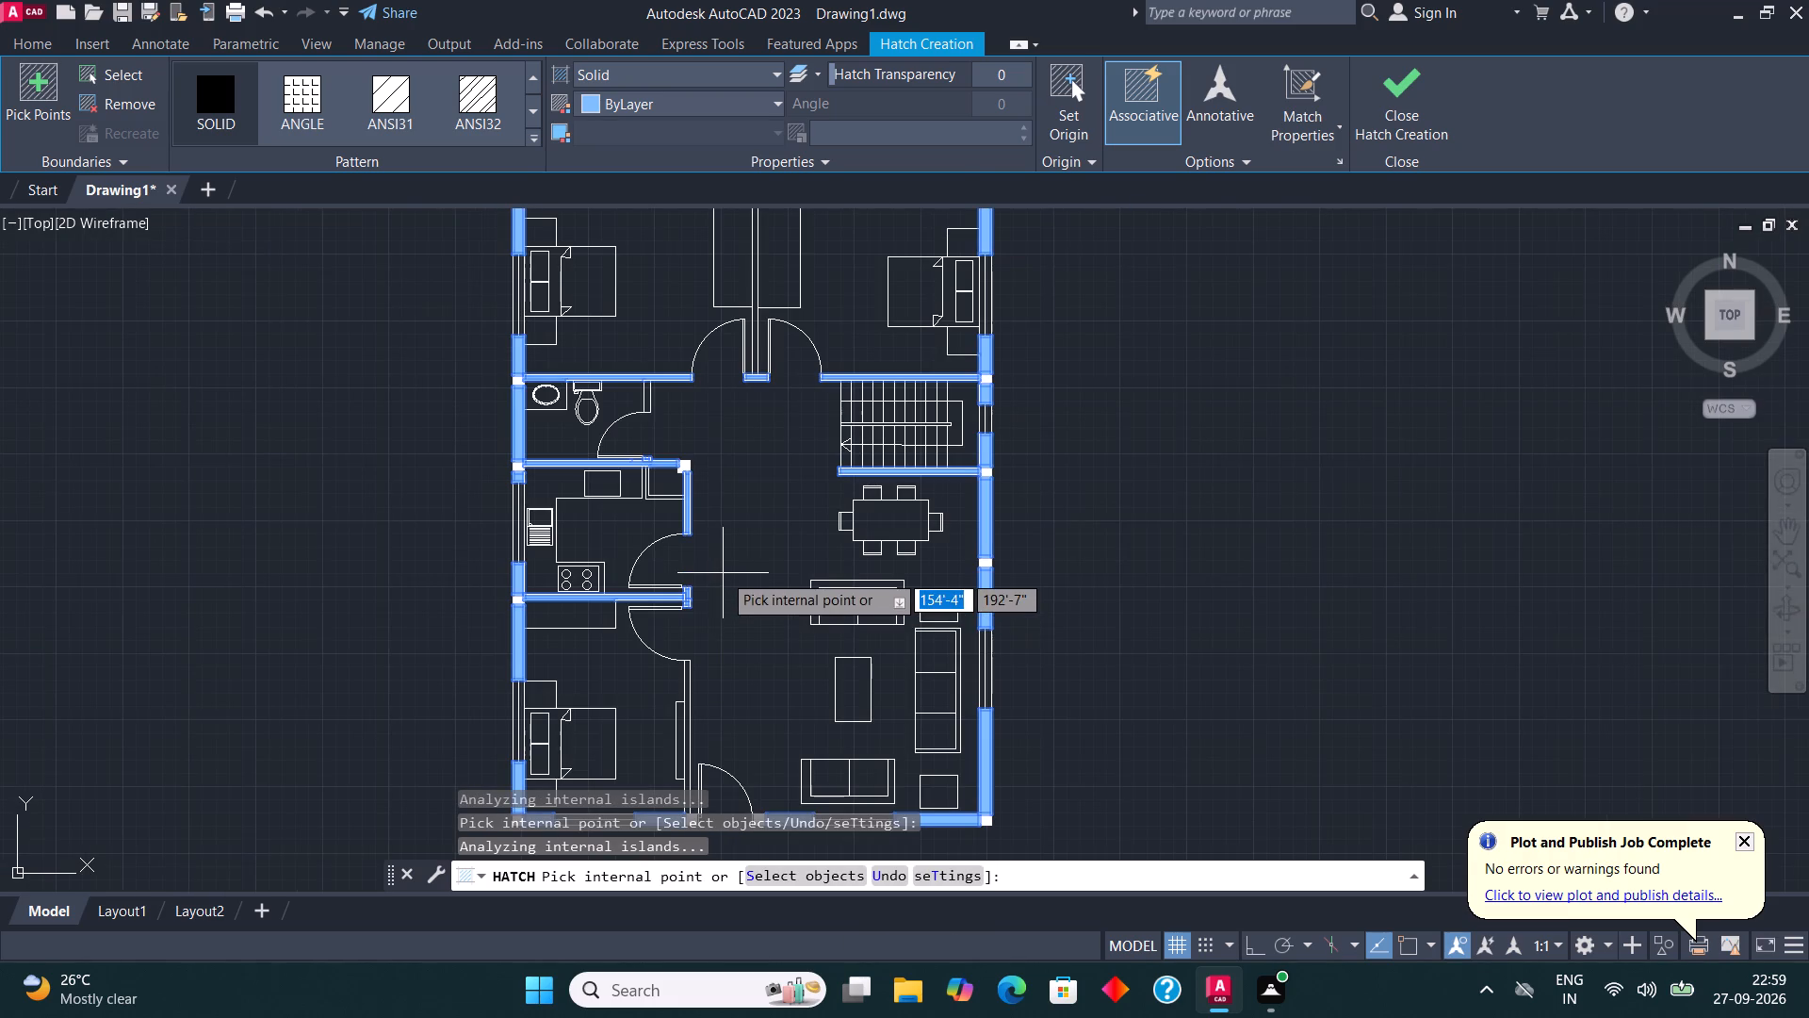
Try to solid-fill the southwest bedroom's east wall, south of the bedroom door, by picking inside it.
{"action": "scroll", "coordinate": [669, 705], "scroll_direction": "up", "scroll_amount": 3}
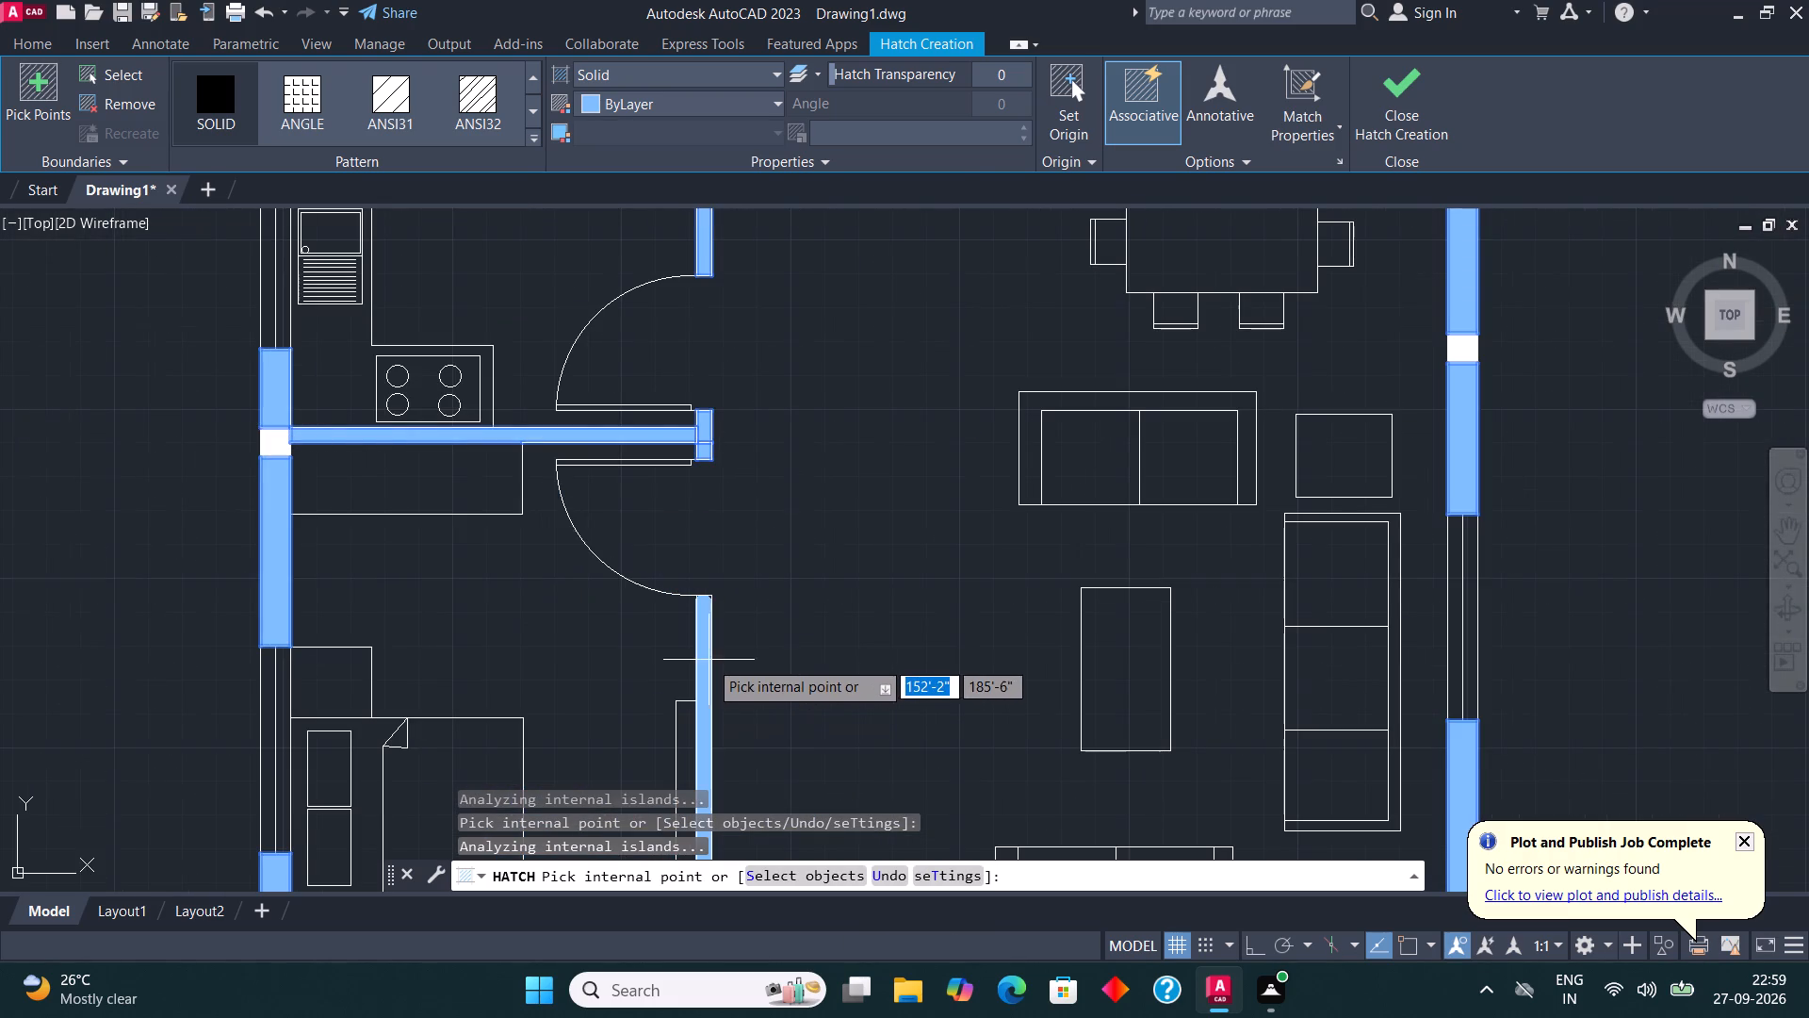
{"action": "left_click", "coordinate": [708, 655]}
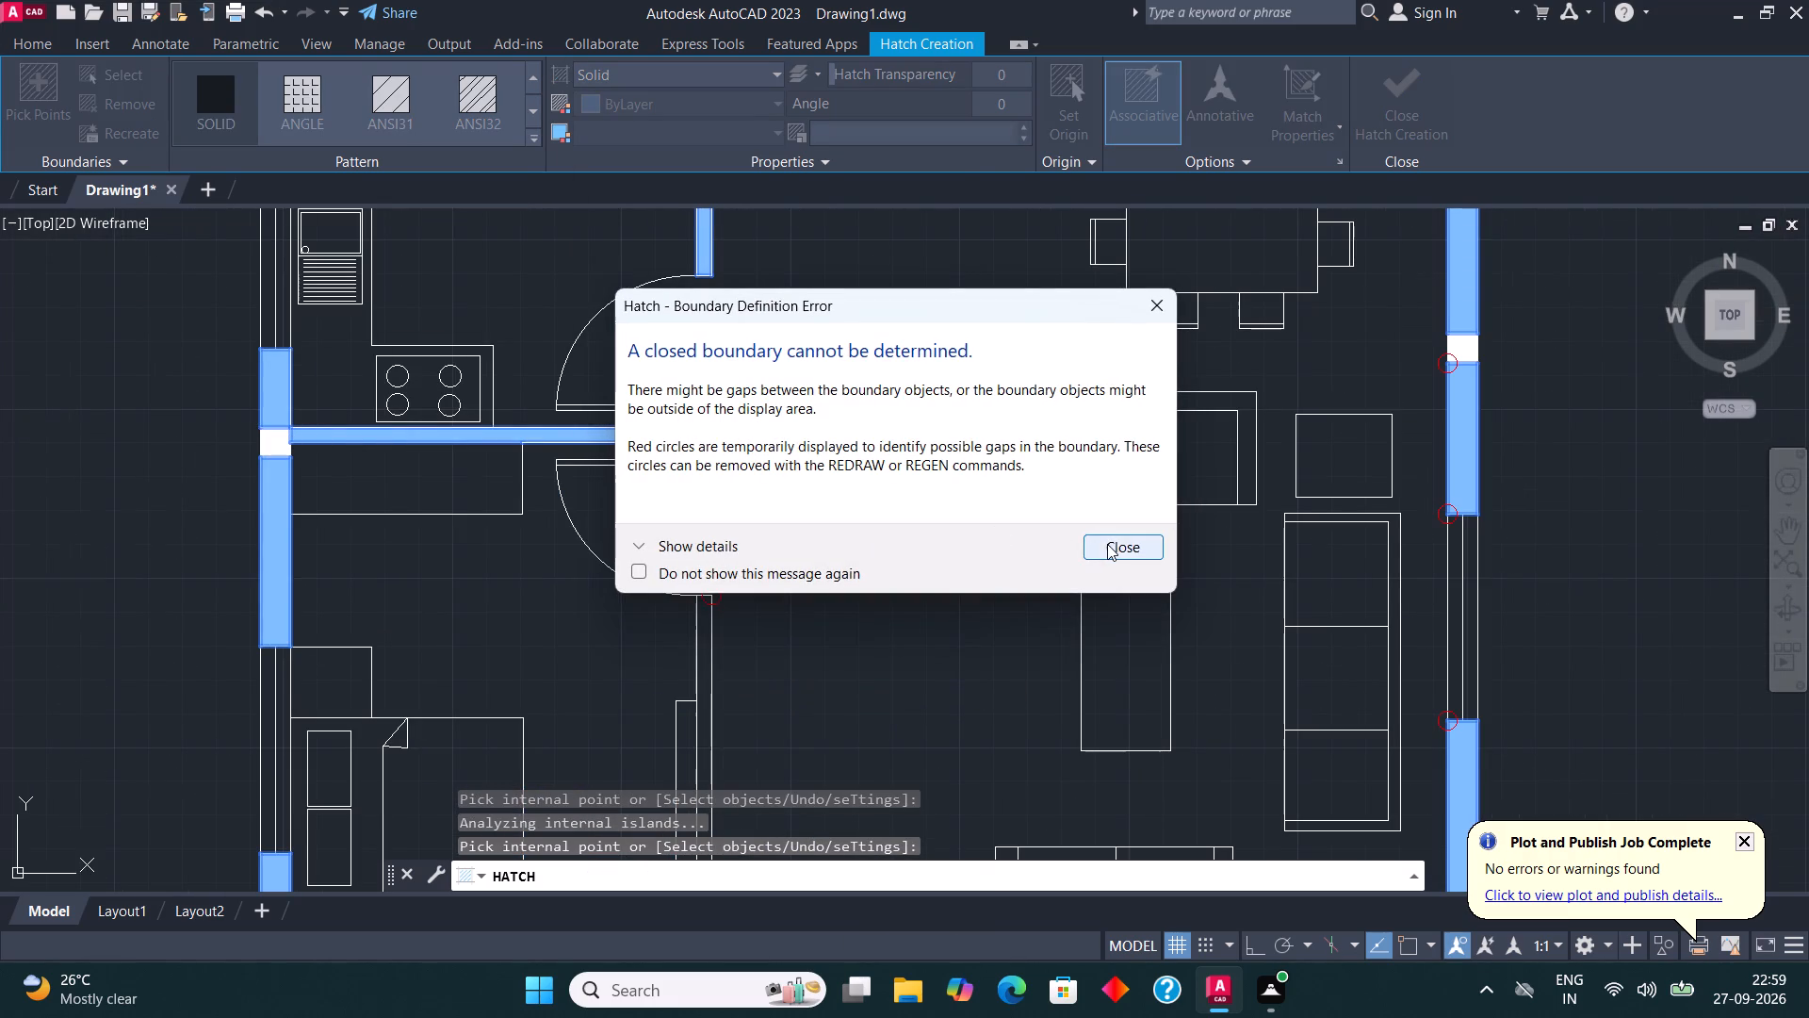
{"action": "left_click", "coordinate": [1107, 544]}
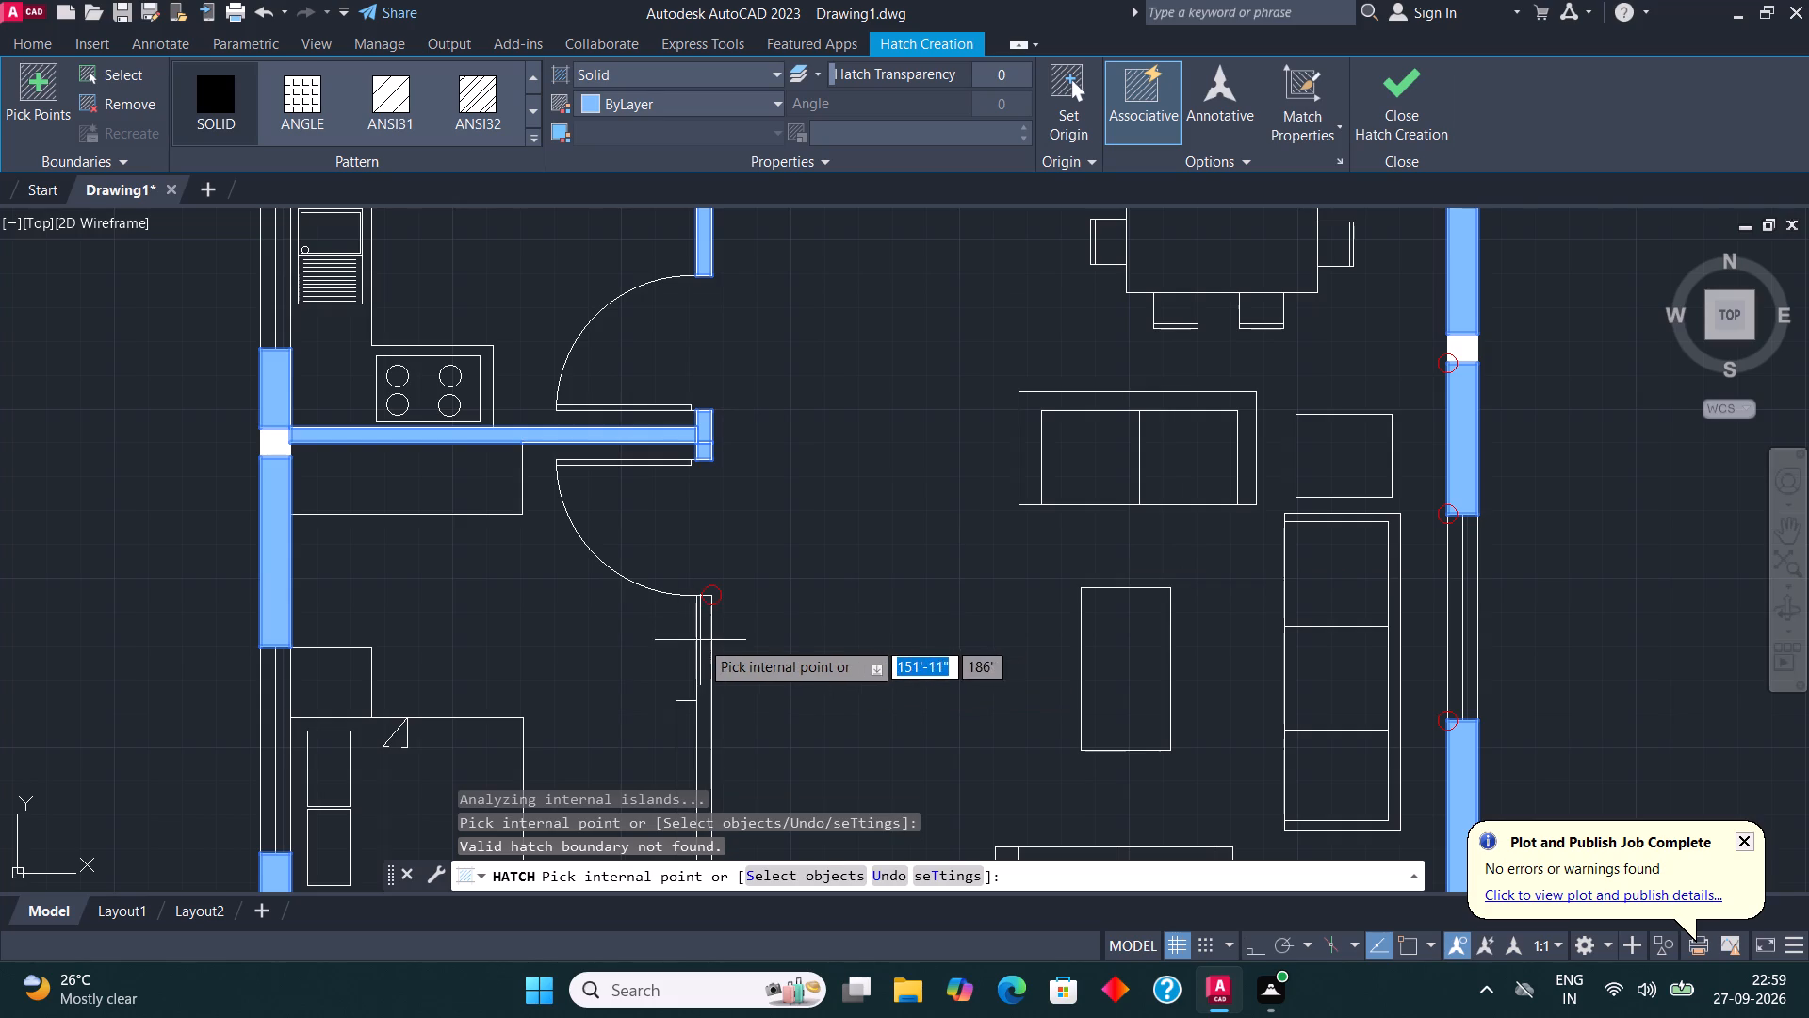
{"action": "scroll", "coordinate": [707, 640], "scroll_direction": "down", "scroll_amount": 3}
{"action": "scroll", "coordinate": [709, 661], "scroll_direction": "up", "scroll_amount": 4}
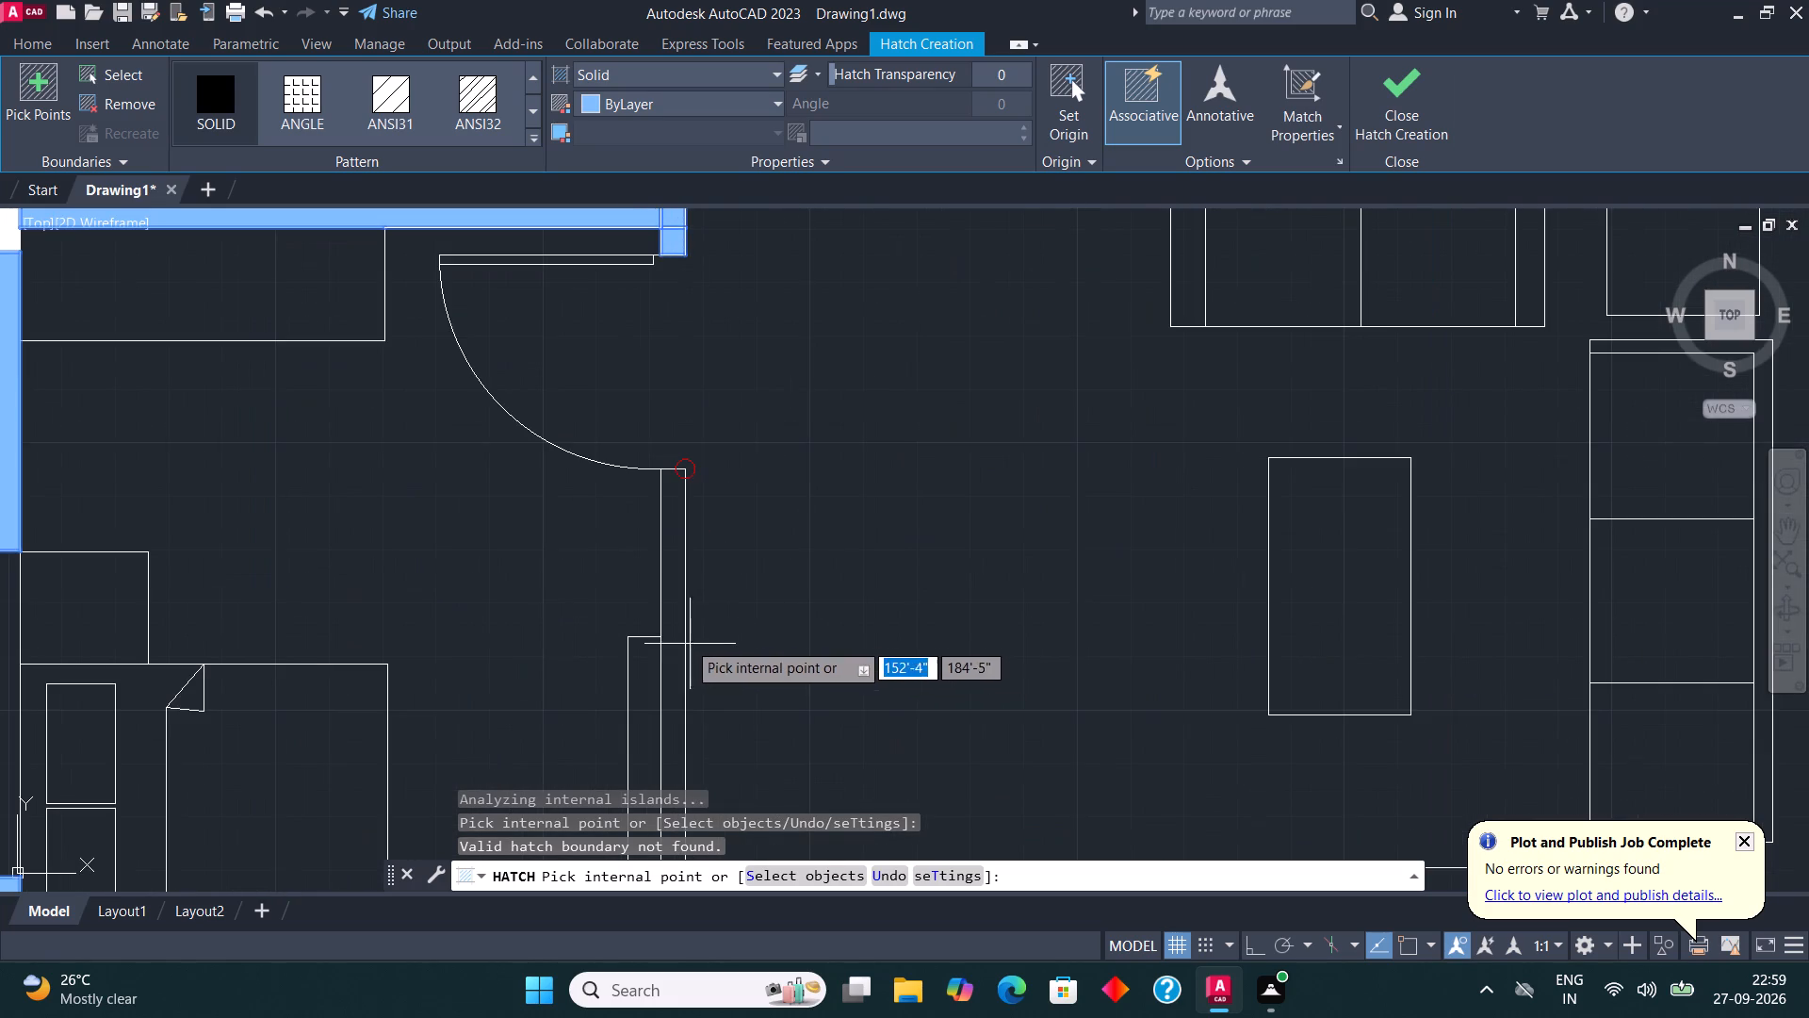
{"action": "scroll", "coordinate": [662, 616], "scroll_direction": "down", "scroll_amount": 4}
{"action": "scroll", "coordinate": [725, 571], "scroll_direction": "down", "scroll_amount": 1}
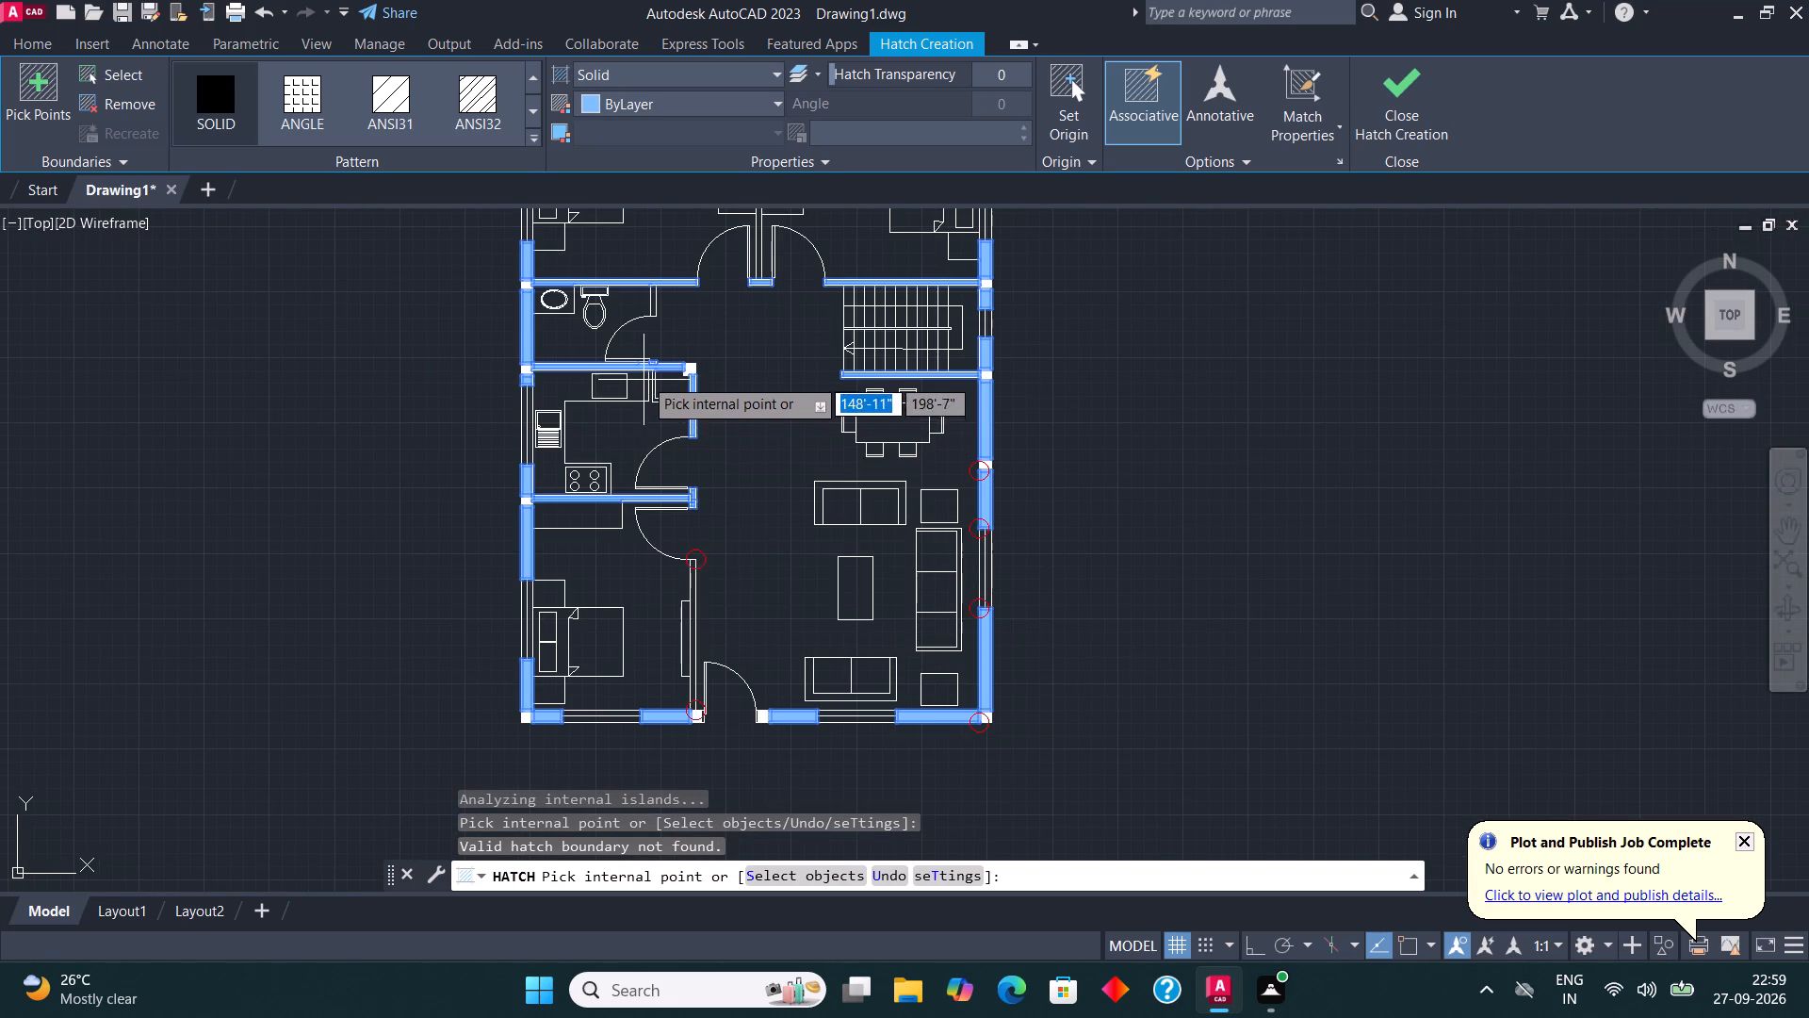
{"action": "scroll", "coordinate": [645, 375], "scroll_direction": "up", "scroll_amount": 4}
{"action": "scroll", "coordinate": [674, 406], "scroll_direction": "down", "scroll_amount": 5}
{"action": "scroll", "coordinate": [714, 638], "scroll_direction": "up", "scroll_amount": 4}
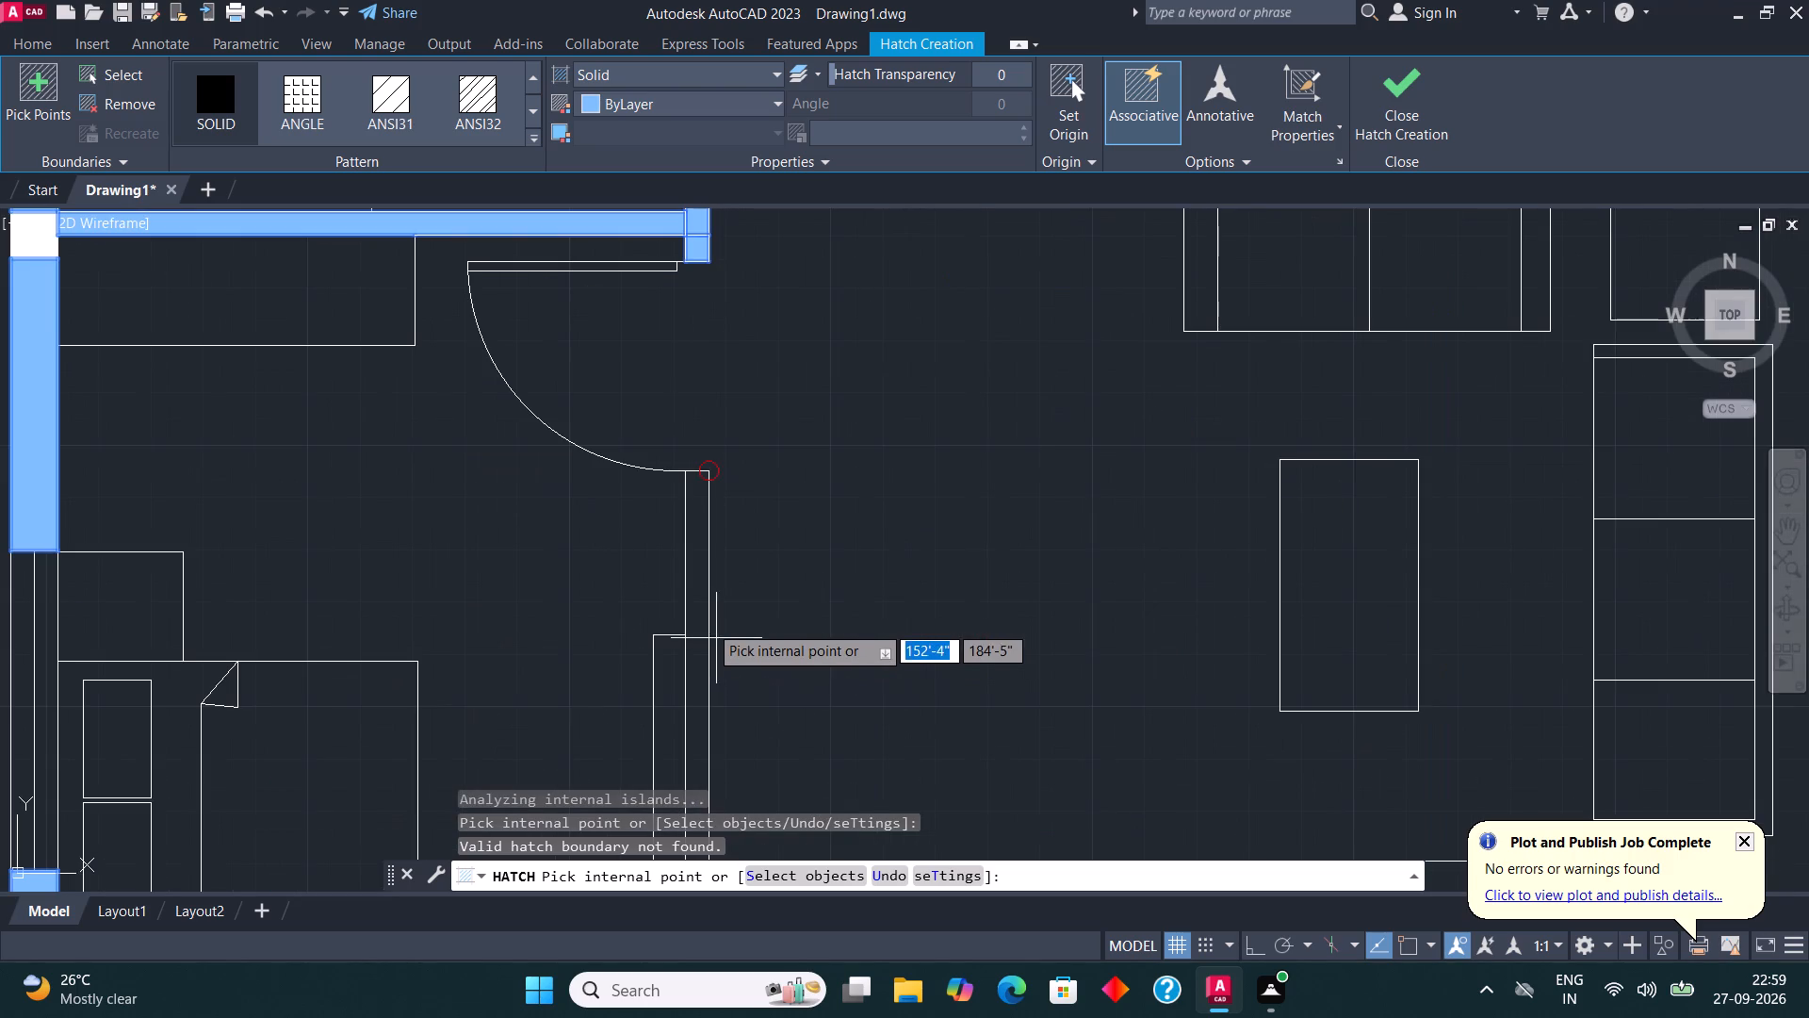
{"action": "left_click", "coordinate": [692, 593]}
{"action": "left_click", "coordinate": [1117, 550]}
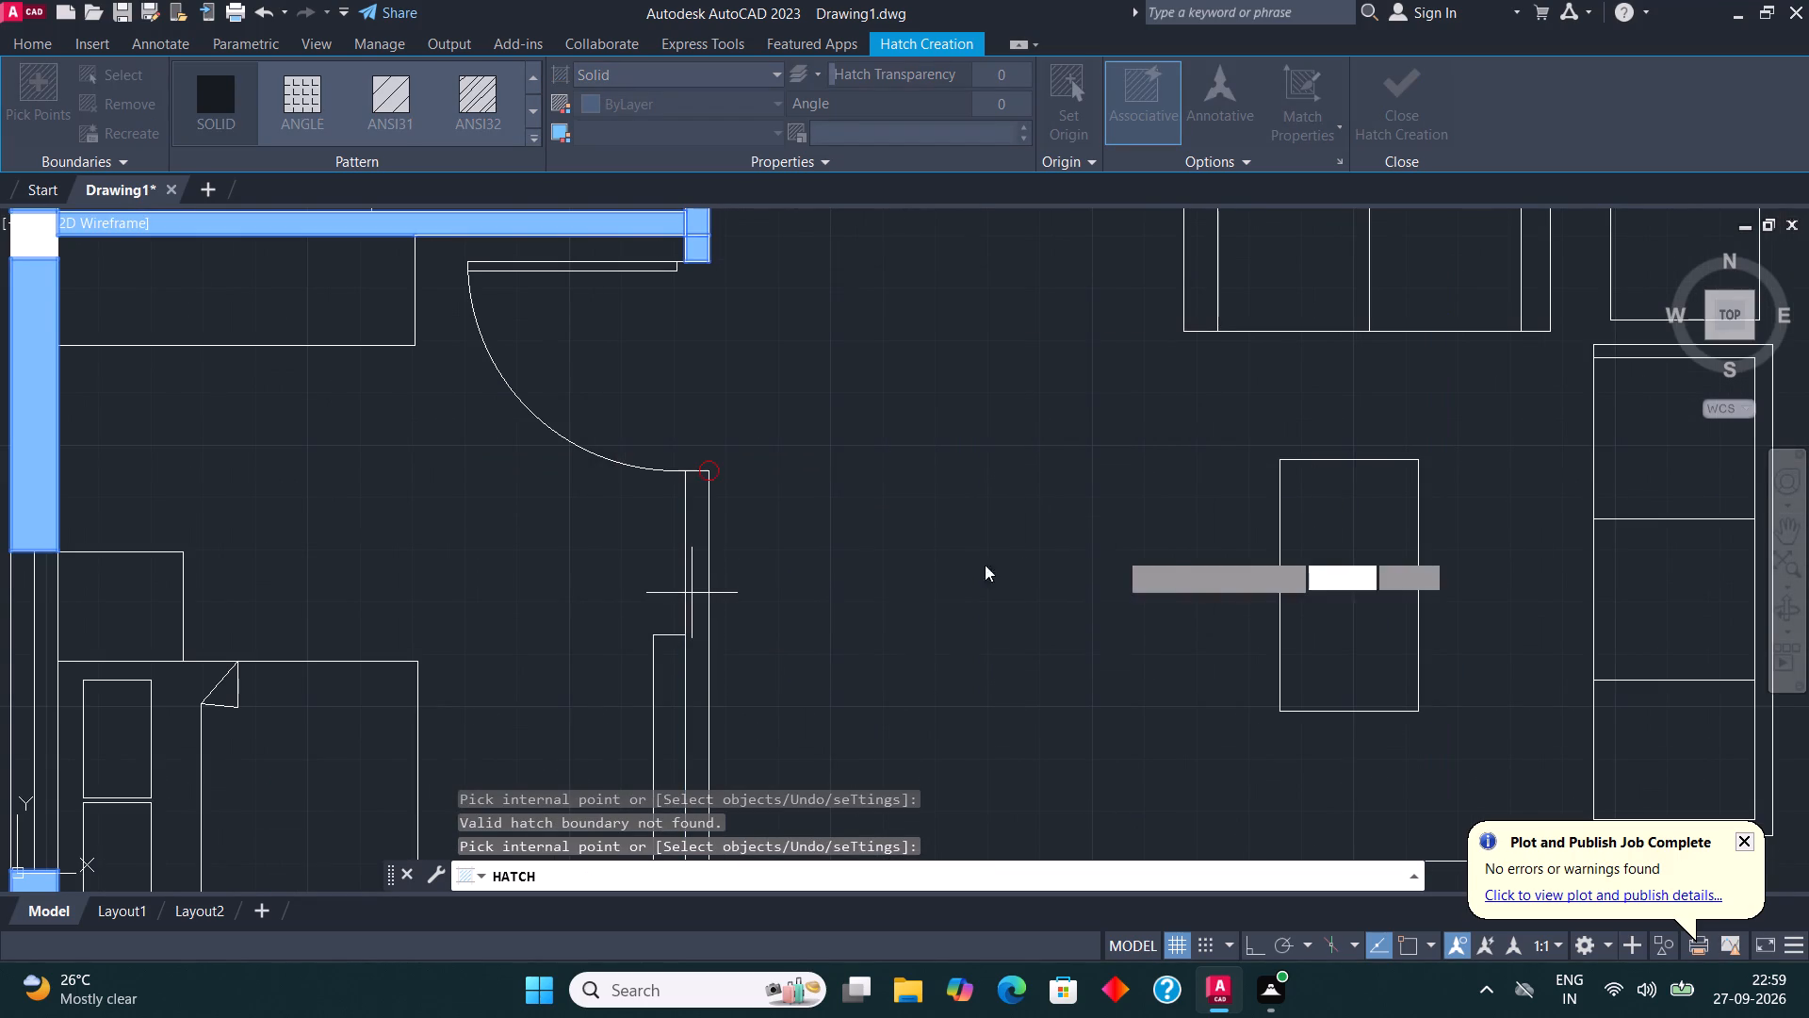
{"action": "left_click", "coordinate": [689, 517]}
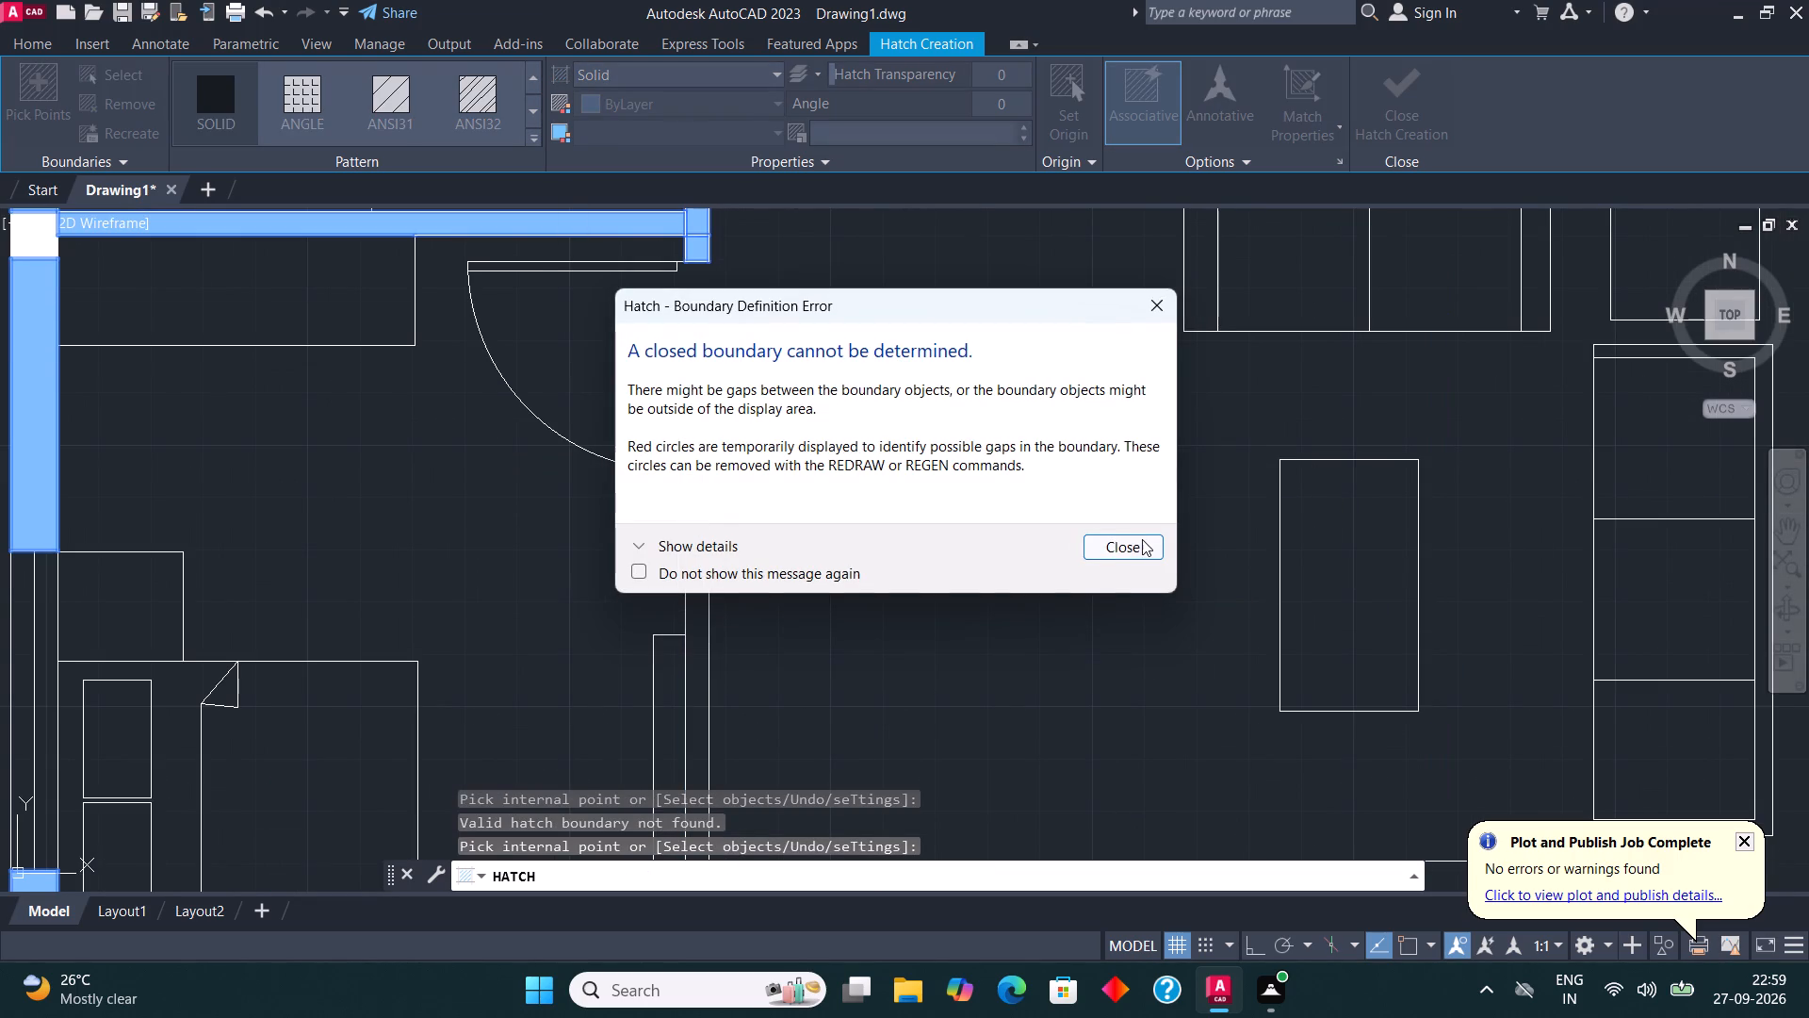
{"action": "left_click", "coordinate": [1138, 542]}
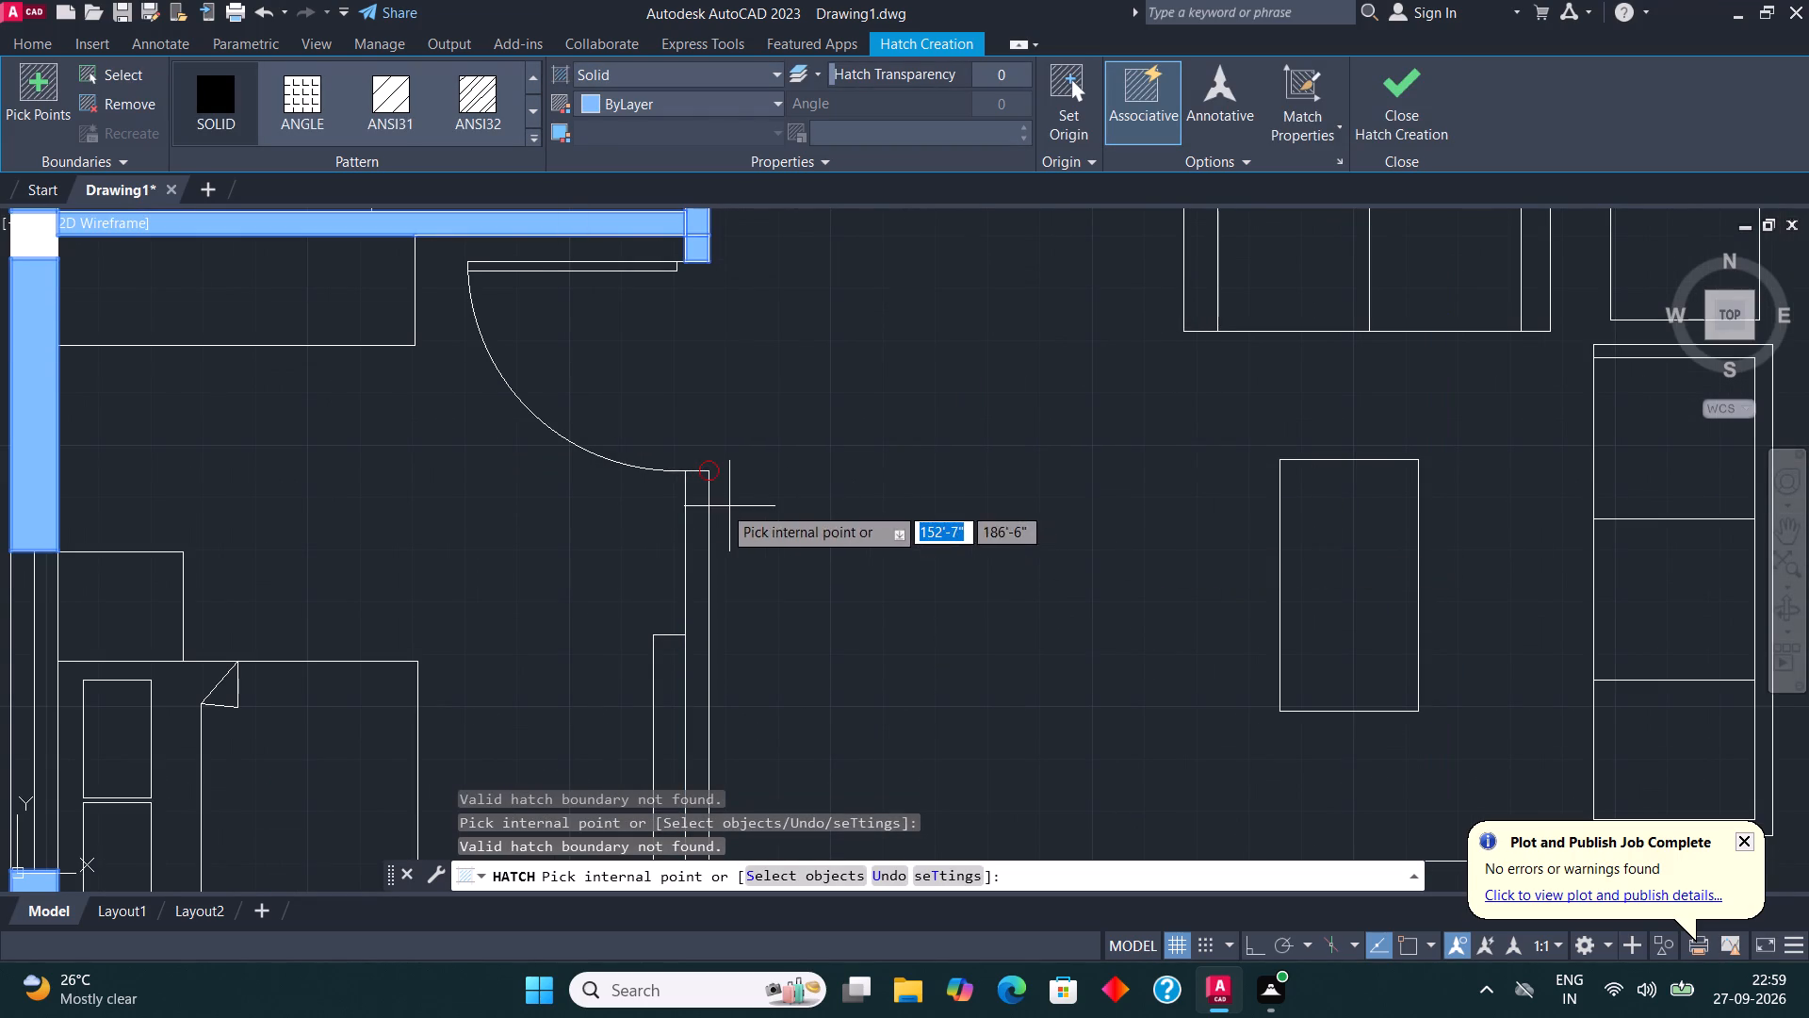
Finish the current hatch, keeping the solid wall fills made so far.
{"action": "scroll", "coordinate": [681, 616], "scroll_direction": "down", "scroll_amount": 4}
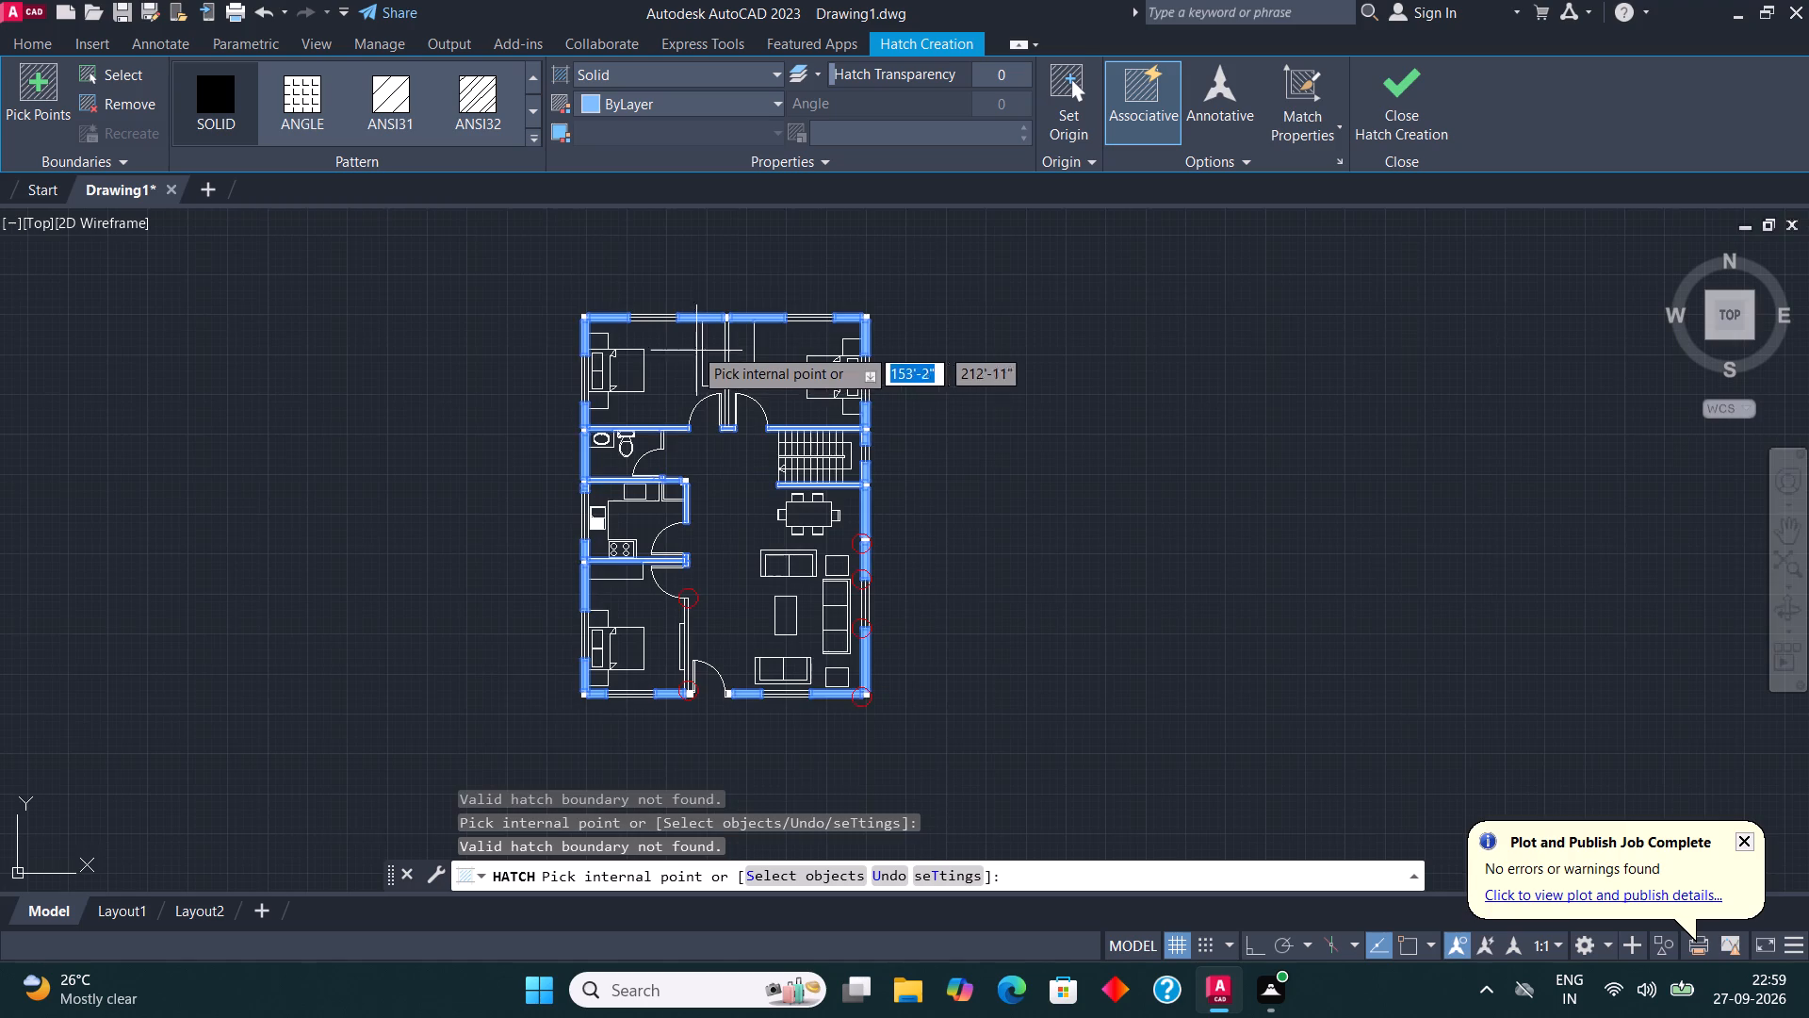
{"action": "scroll", "coordinate": [693, 343], "scroll_direction": "up", "scroll_amount": 2}
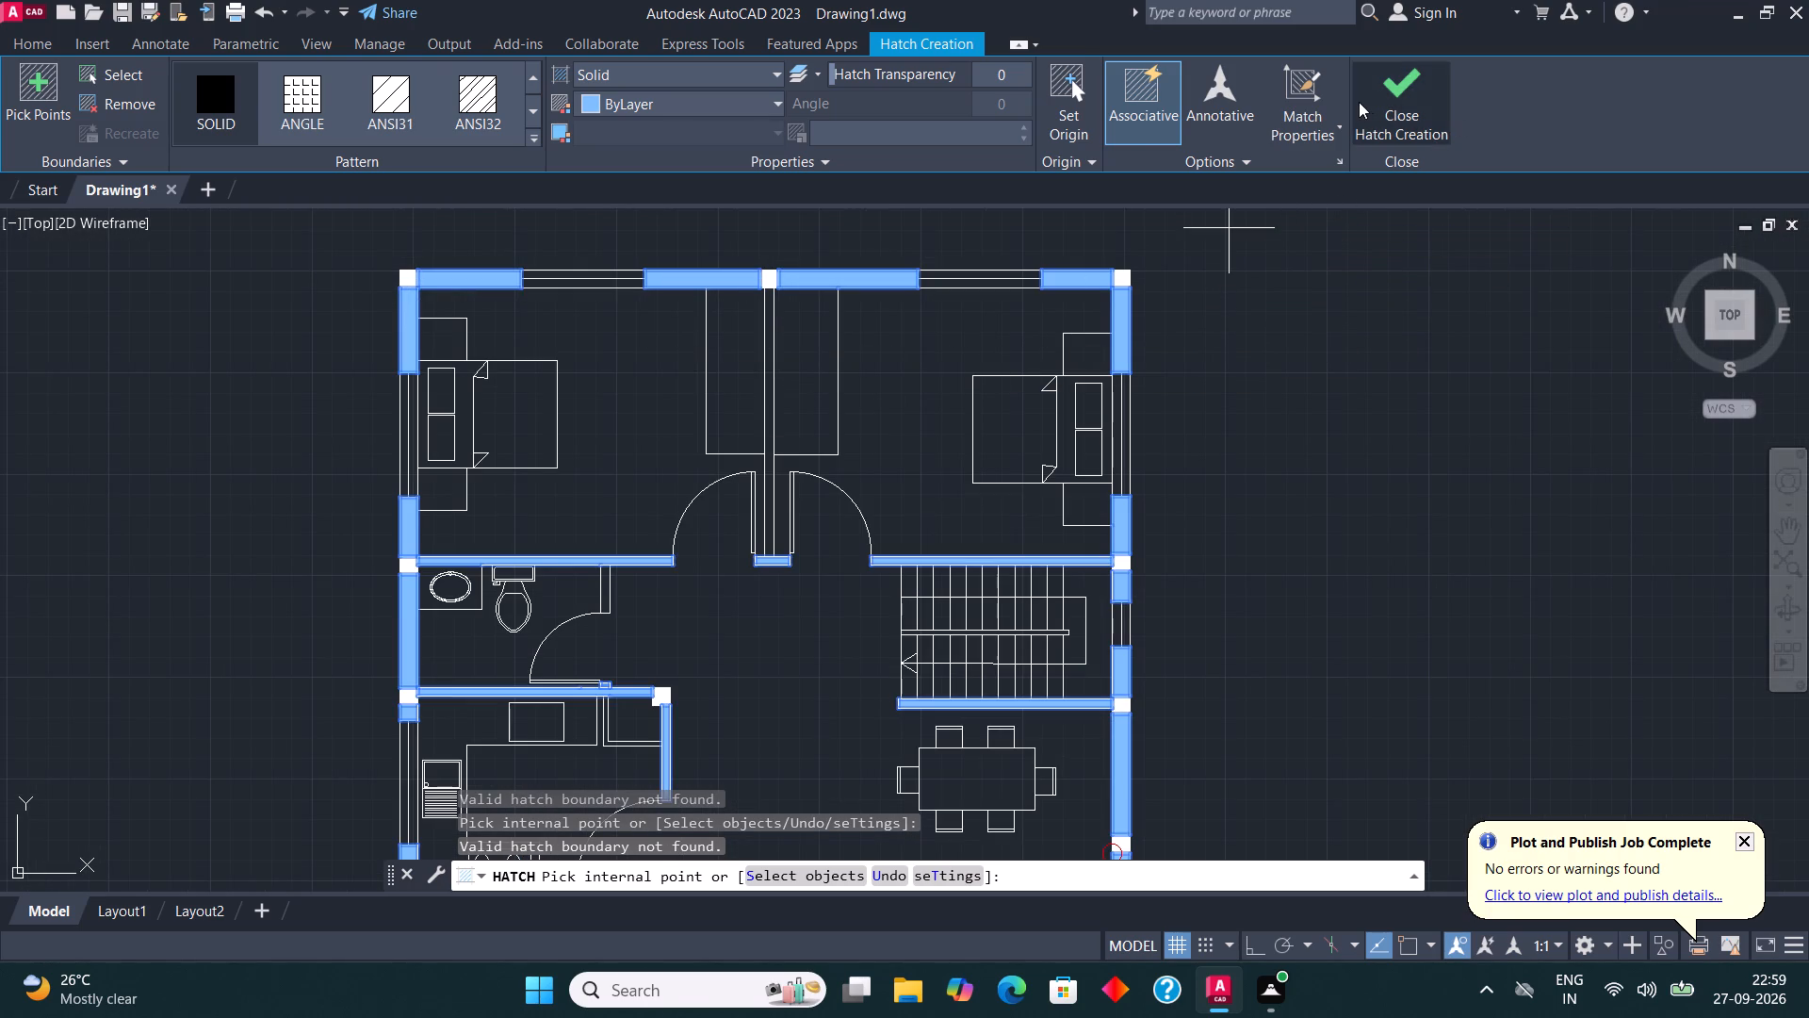
{"action": "left_click", "coordinate": [1359, 101]}
Draw a rectangle tracing the southwest bedroom's east wall from the south wall's column up to the bedroom door opening.
{"action": "scroll", "coordinate": [921, 375], "scroll_direction": "down", "scroll_amount": 2}
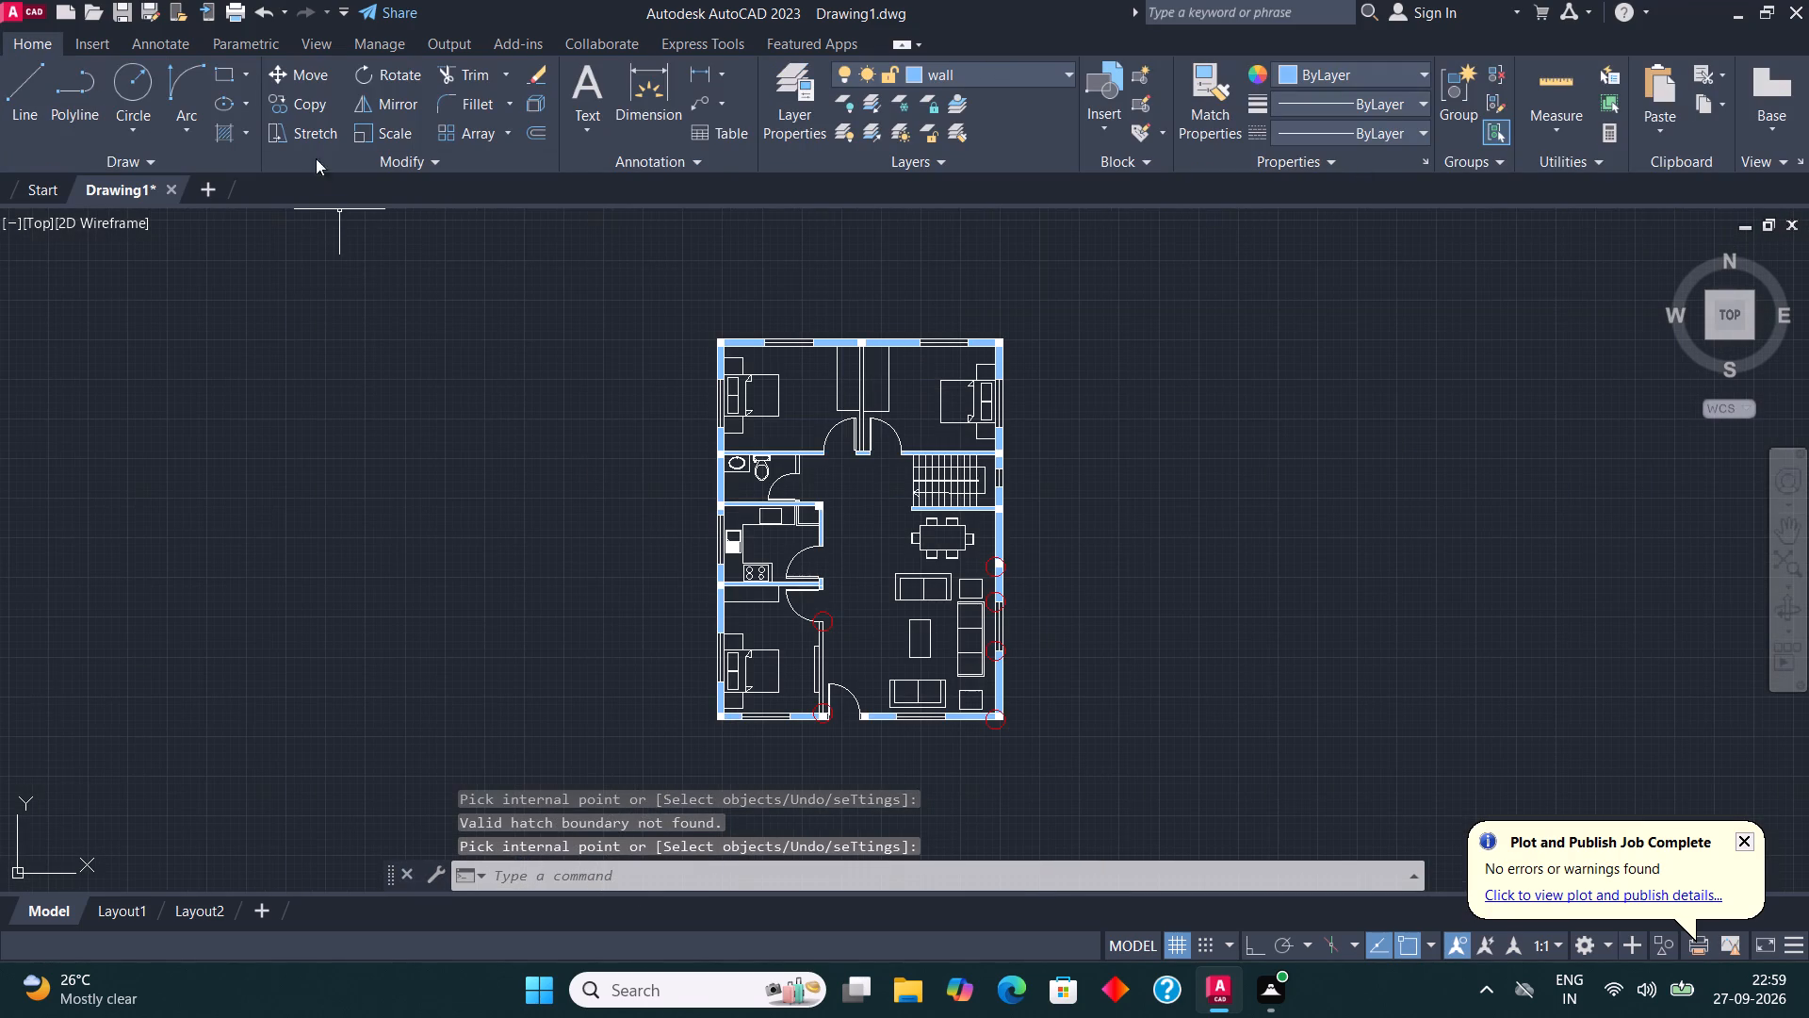
{"action": "left_click", "coordinate": [226, 70]}
{"action": "scroll", "coordinate": [808, 727], "scroll_direction": "up", "scroll_amount": 1}
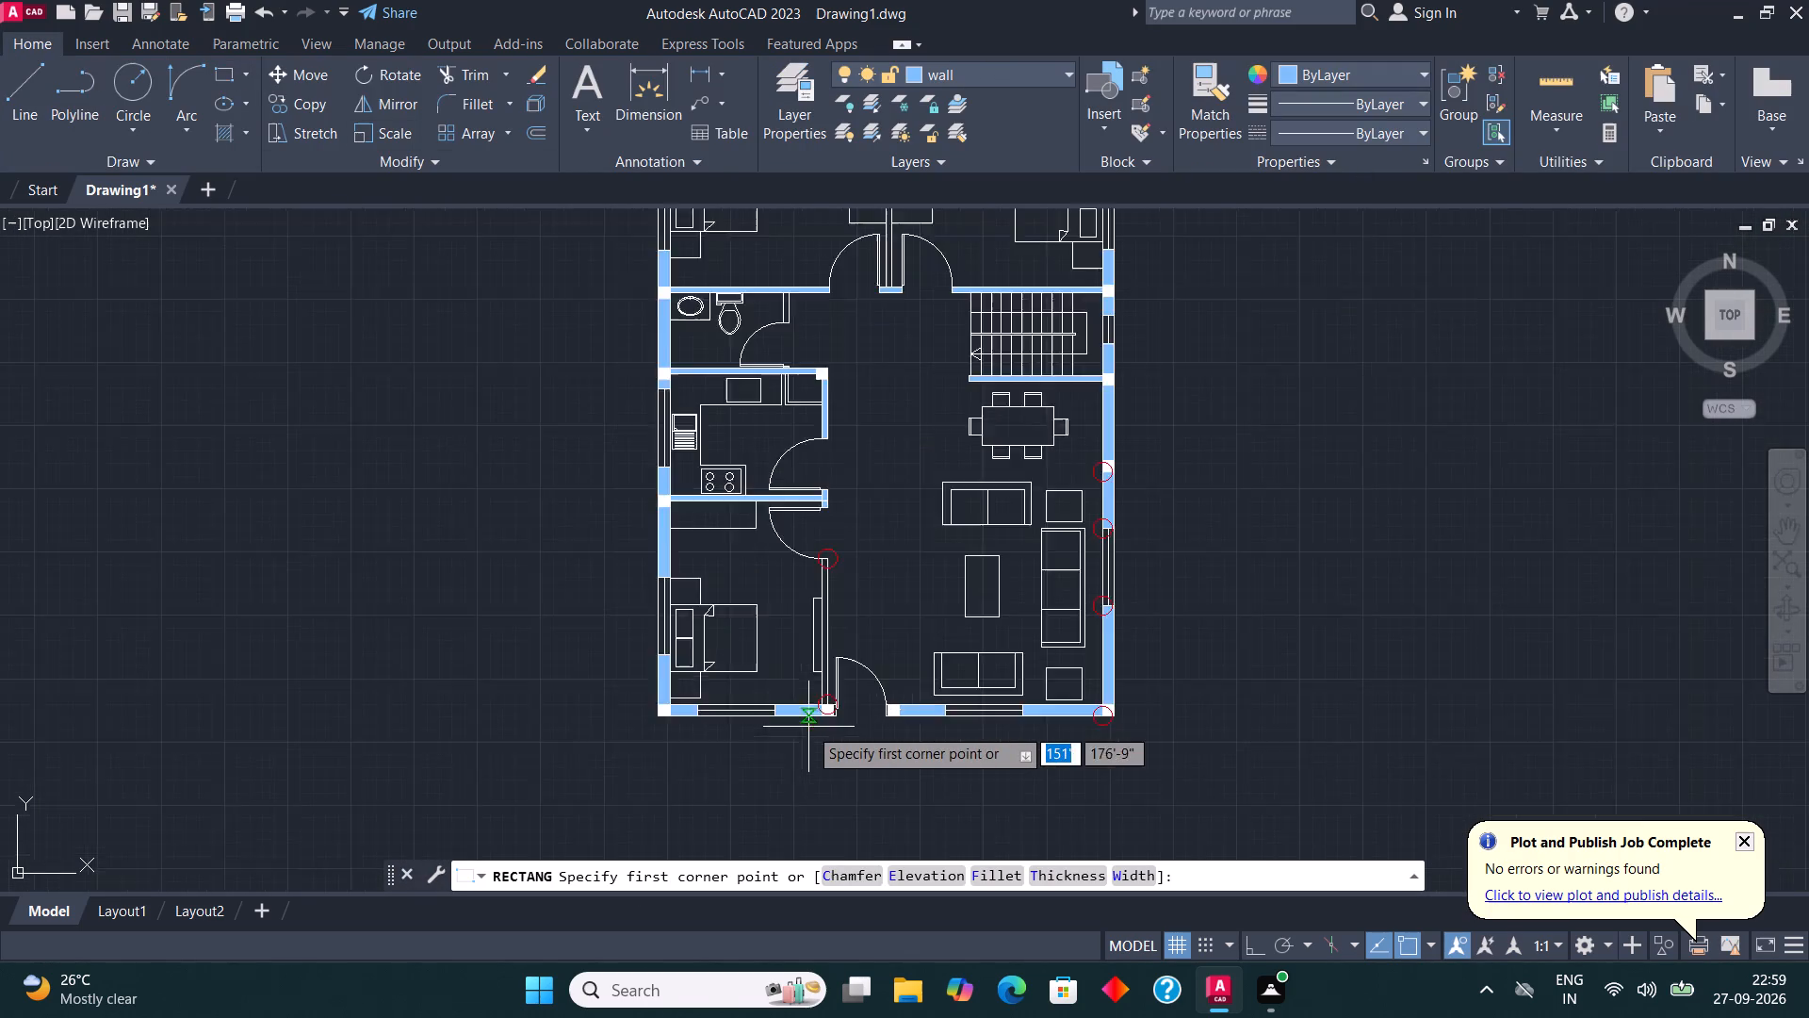
{"action": "scroll", "coordinate": [808, 727], "scroll_direction": "up", "scroll_amount": 3}
{"action": "left_click", "coordinate": [837, 634]}
{"action": "scroll", "coordinate": [839, 637], "scroll_direction": "down", "scroll_amount": 2}
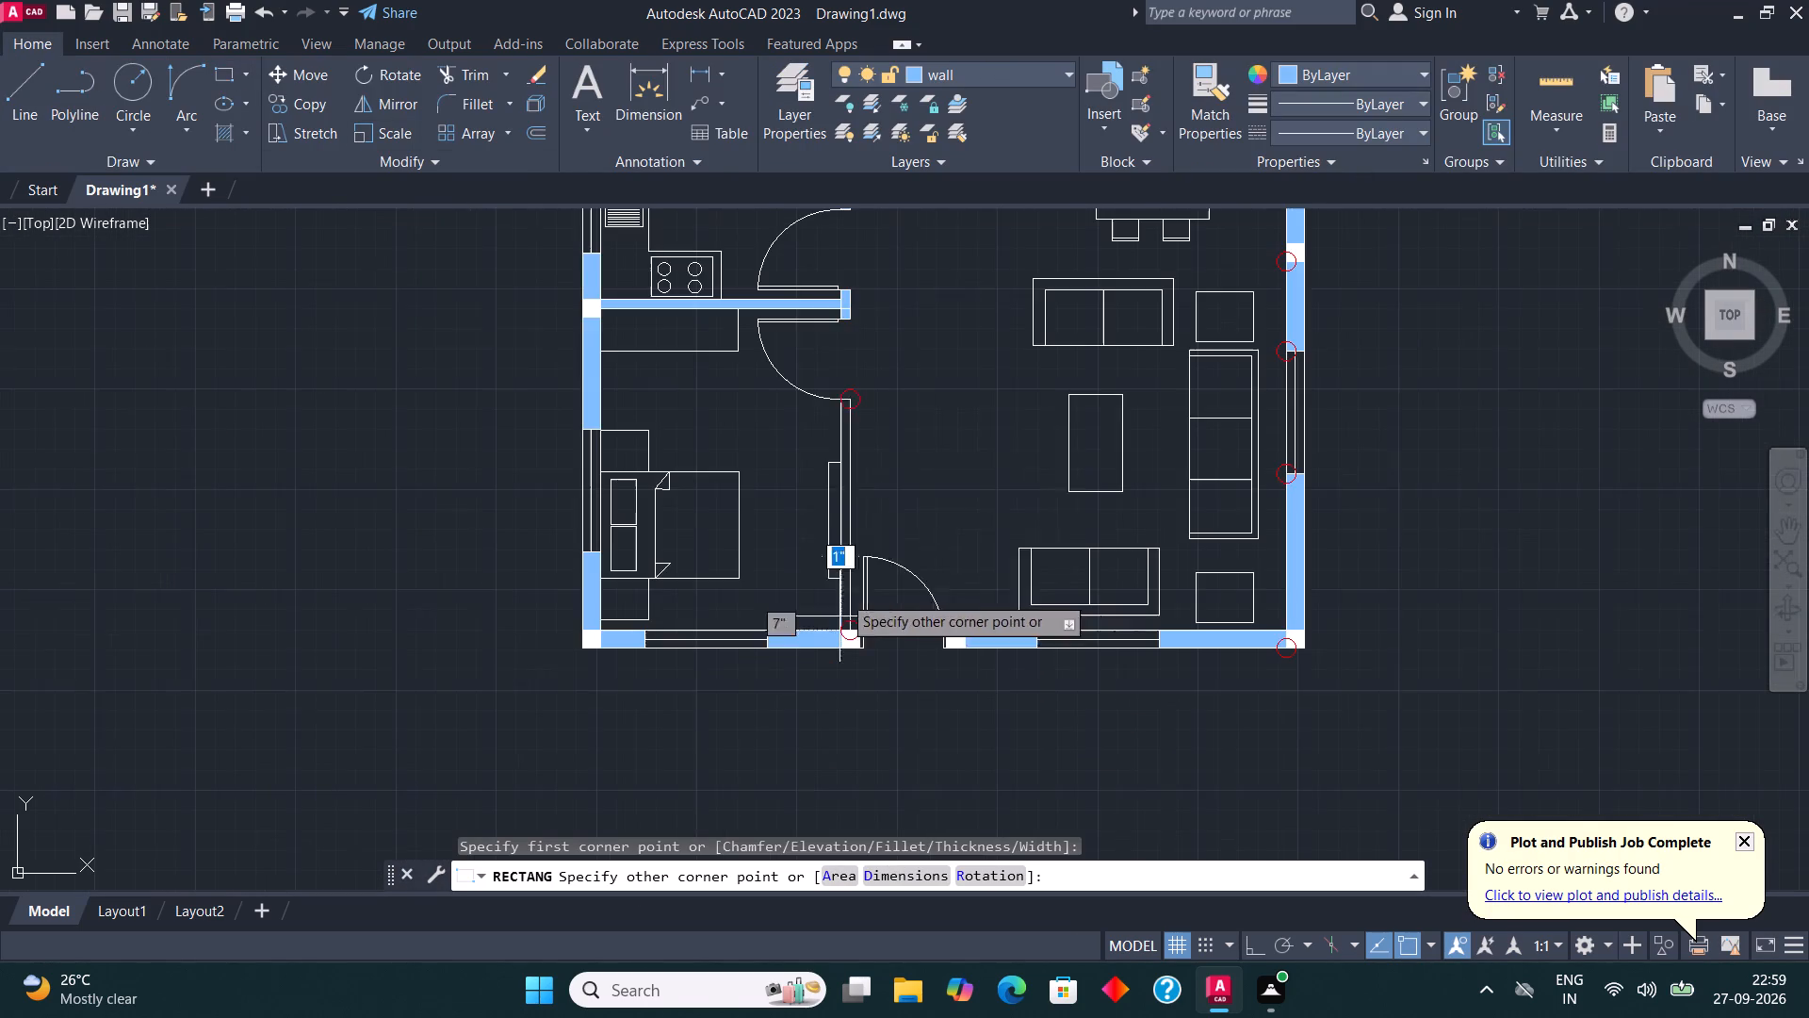
{"action": "scroll", "coordinate": [845, 402], "scroll_direction": "up", "scroll_amount": 3}
{"action": "left_click", "coordinate": [851, 389]}
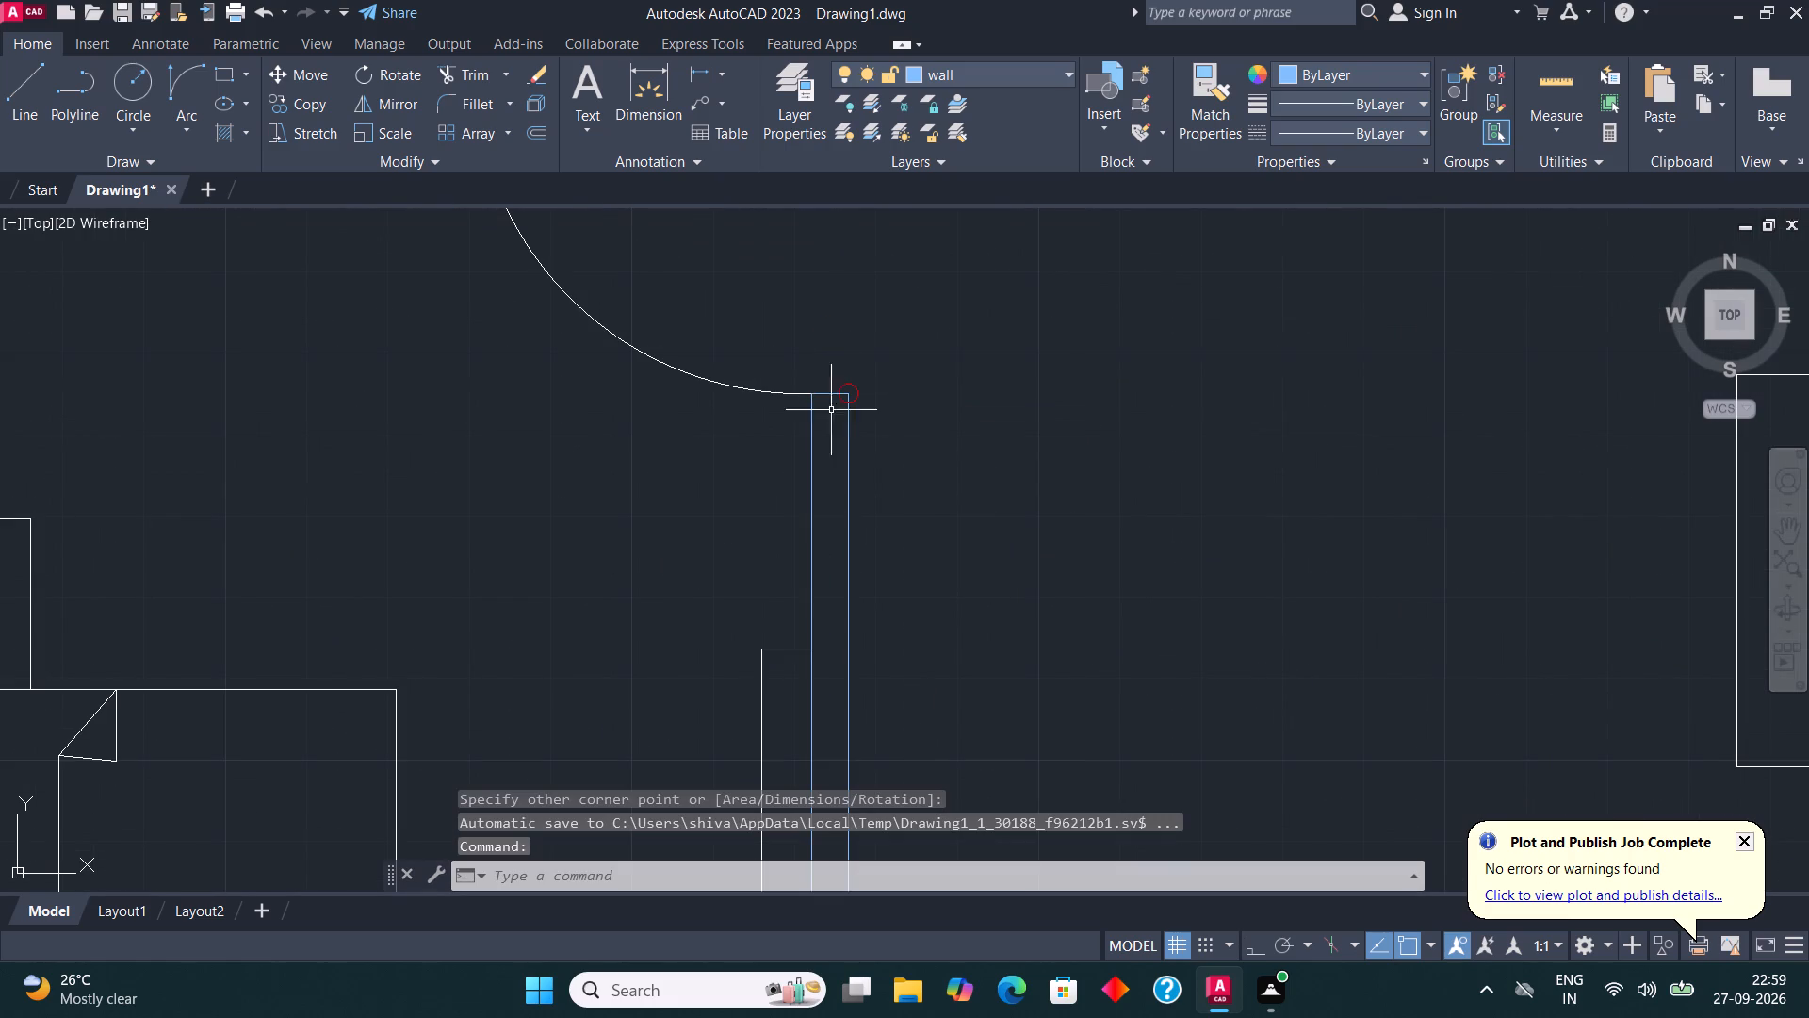
Solid-fill the traced east wall of the southwest bedroom.
{"action": "key", "text": "h"}
{"action": "key", "text": "Return"}
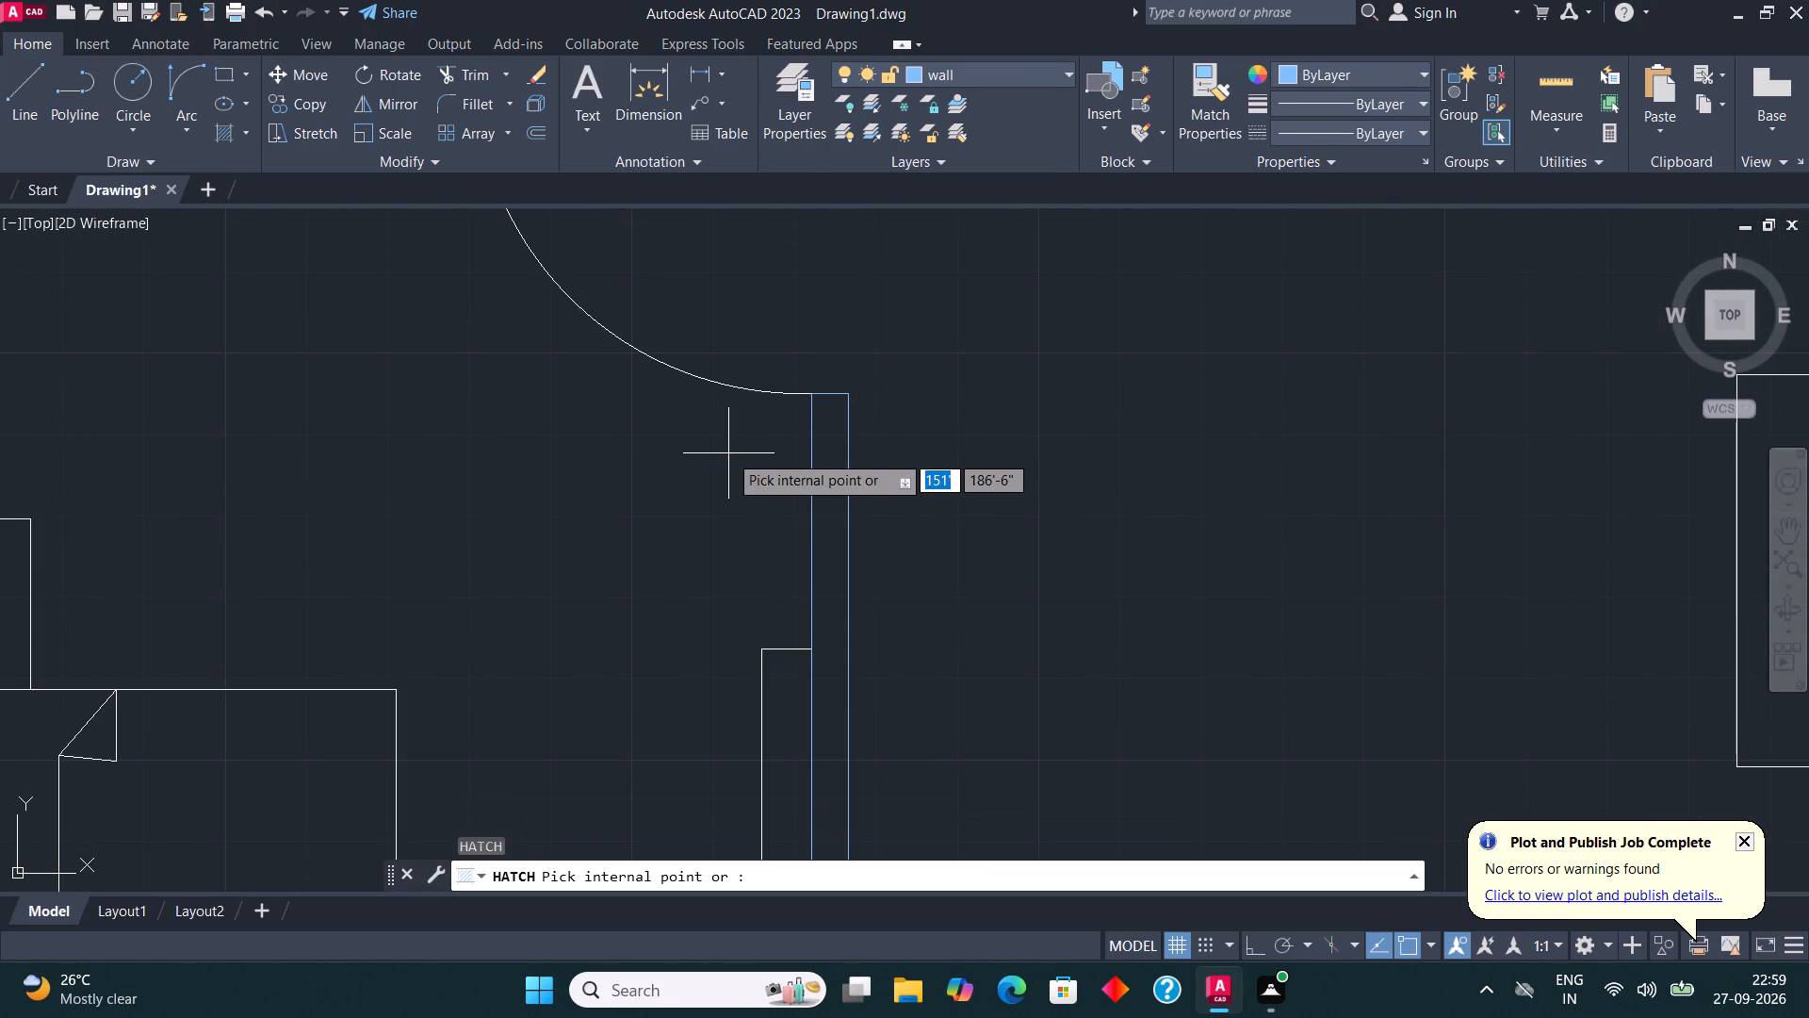
{"action": "left_click", "coordinate": [827, 563]}
{"action": "scroll", "coordinate": [826, 577], "scroll_direction": "down", "scroll_amount": 3}
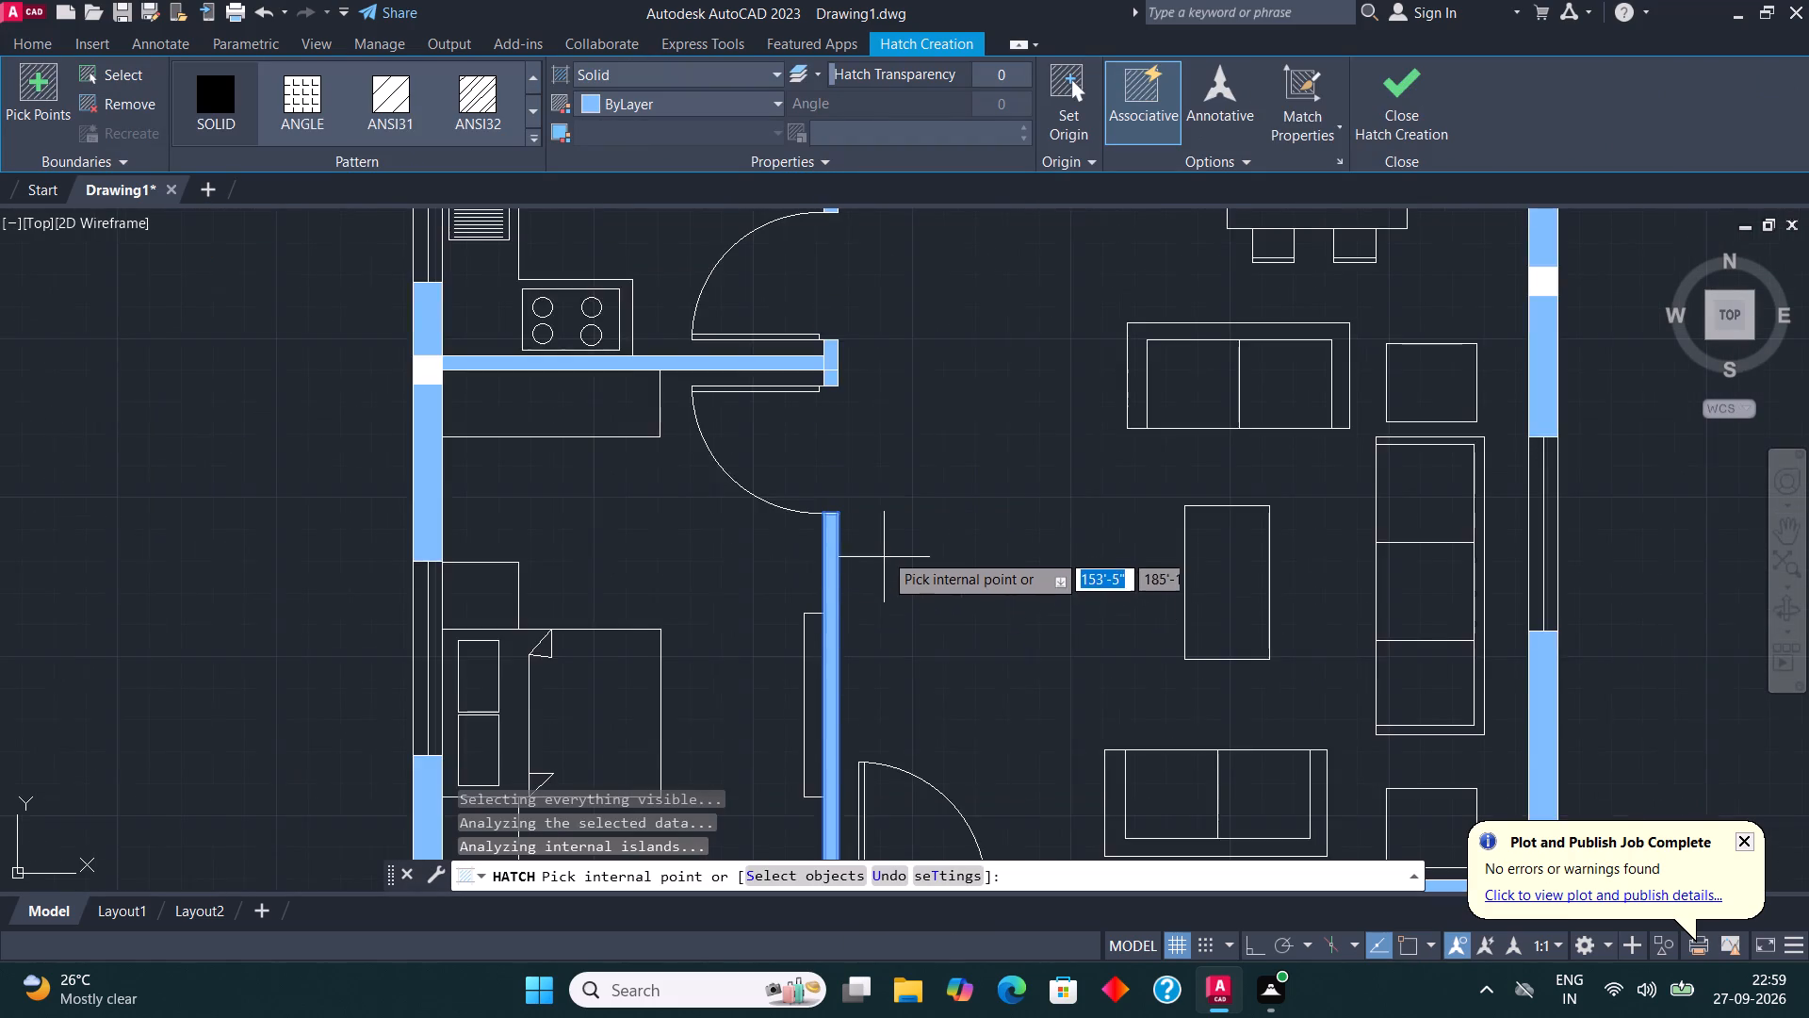
{"action": "scroll", "coordinate": [879, 541], "scroll_direction": "down", "scroll_amount": 1}
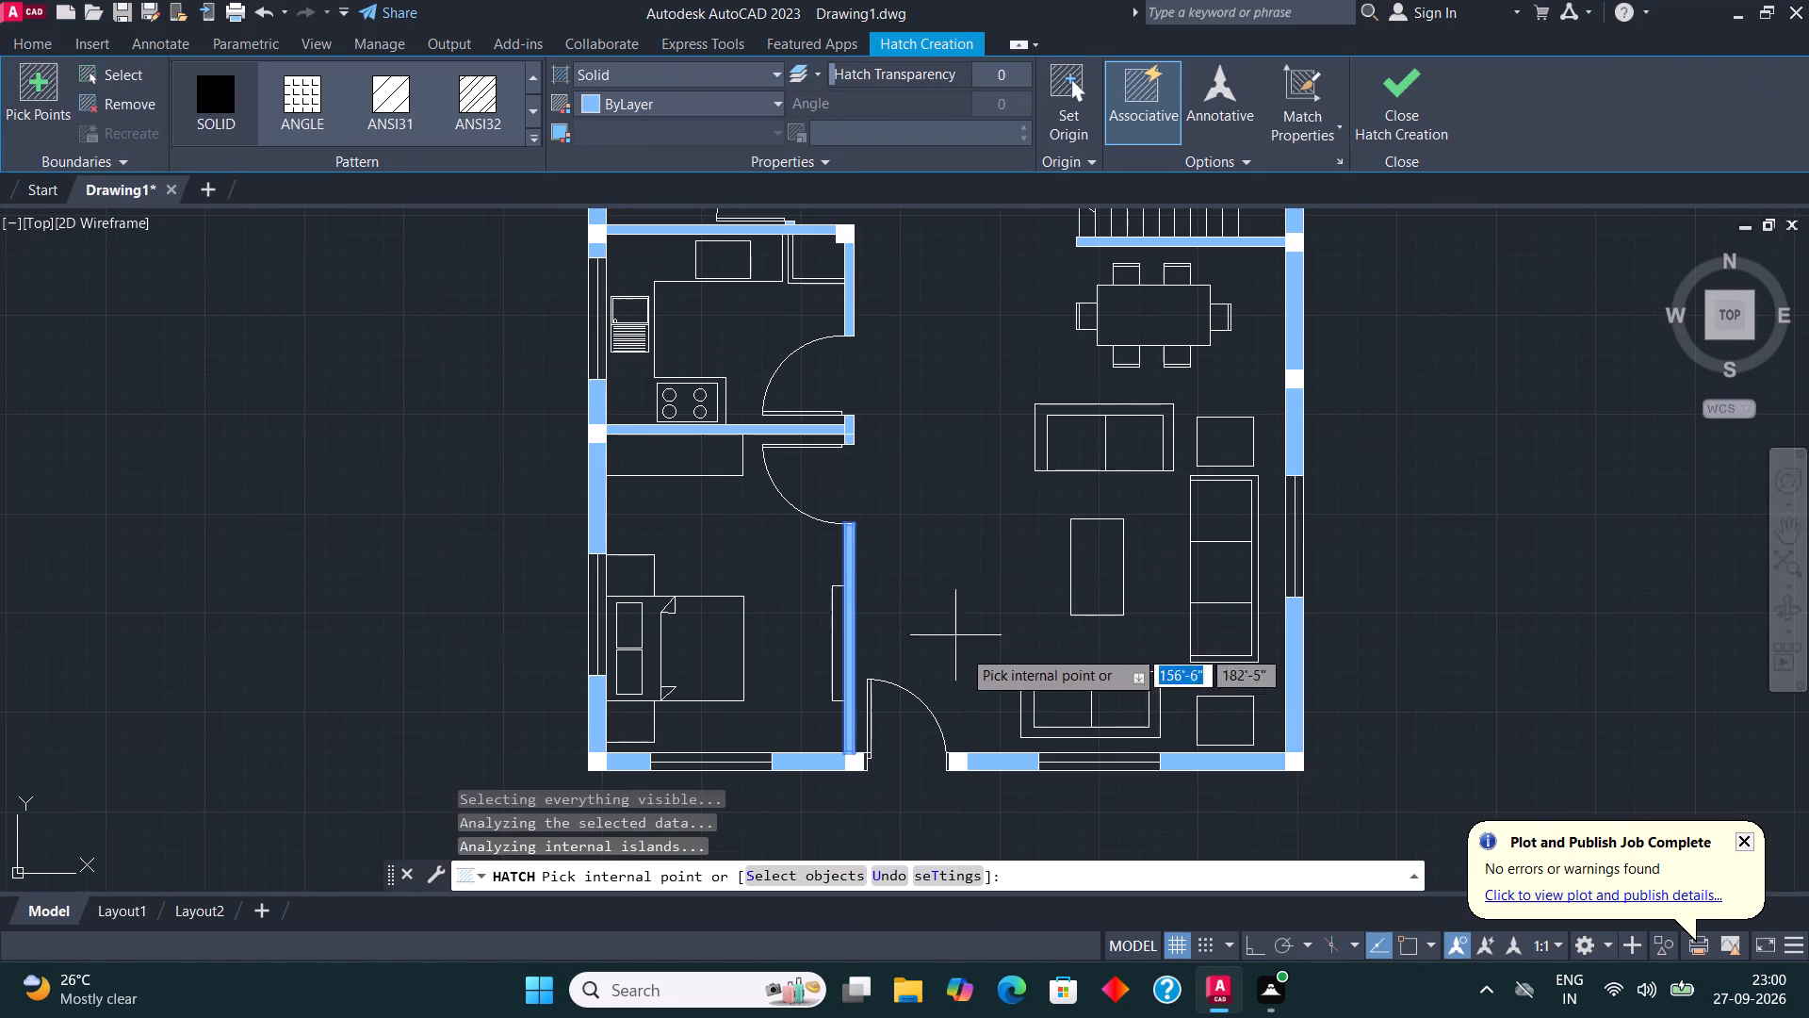
Solid-fill the narrow south wall strips between the columns and the main entrance door on both sides, and finish the hatch.
{"action": "scroll", "coordinate": [882, 780], "scroll_direction": "up", "scroll_amount": 4}
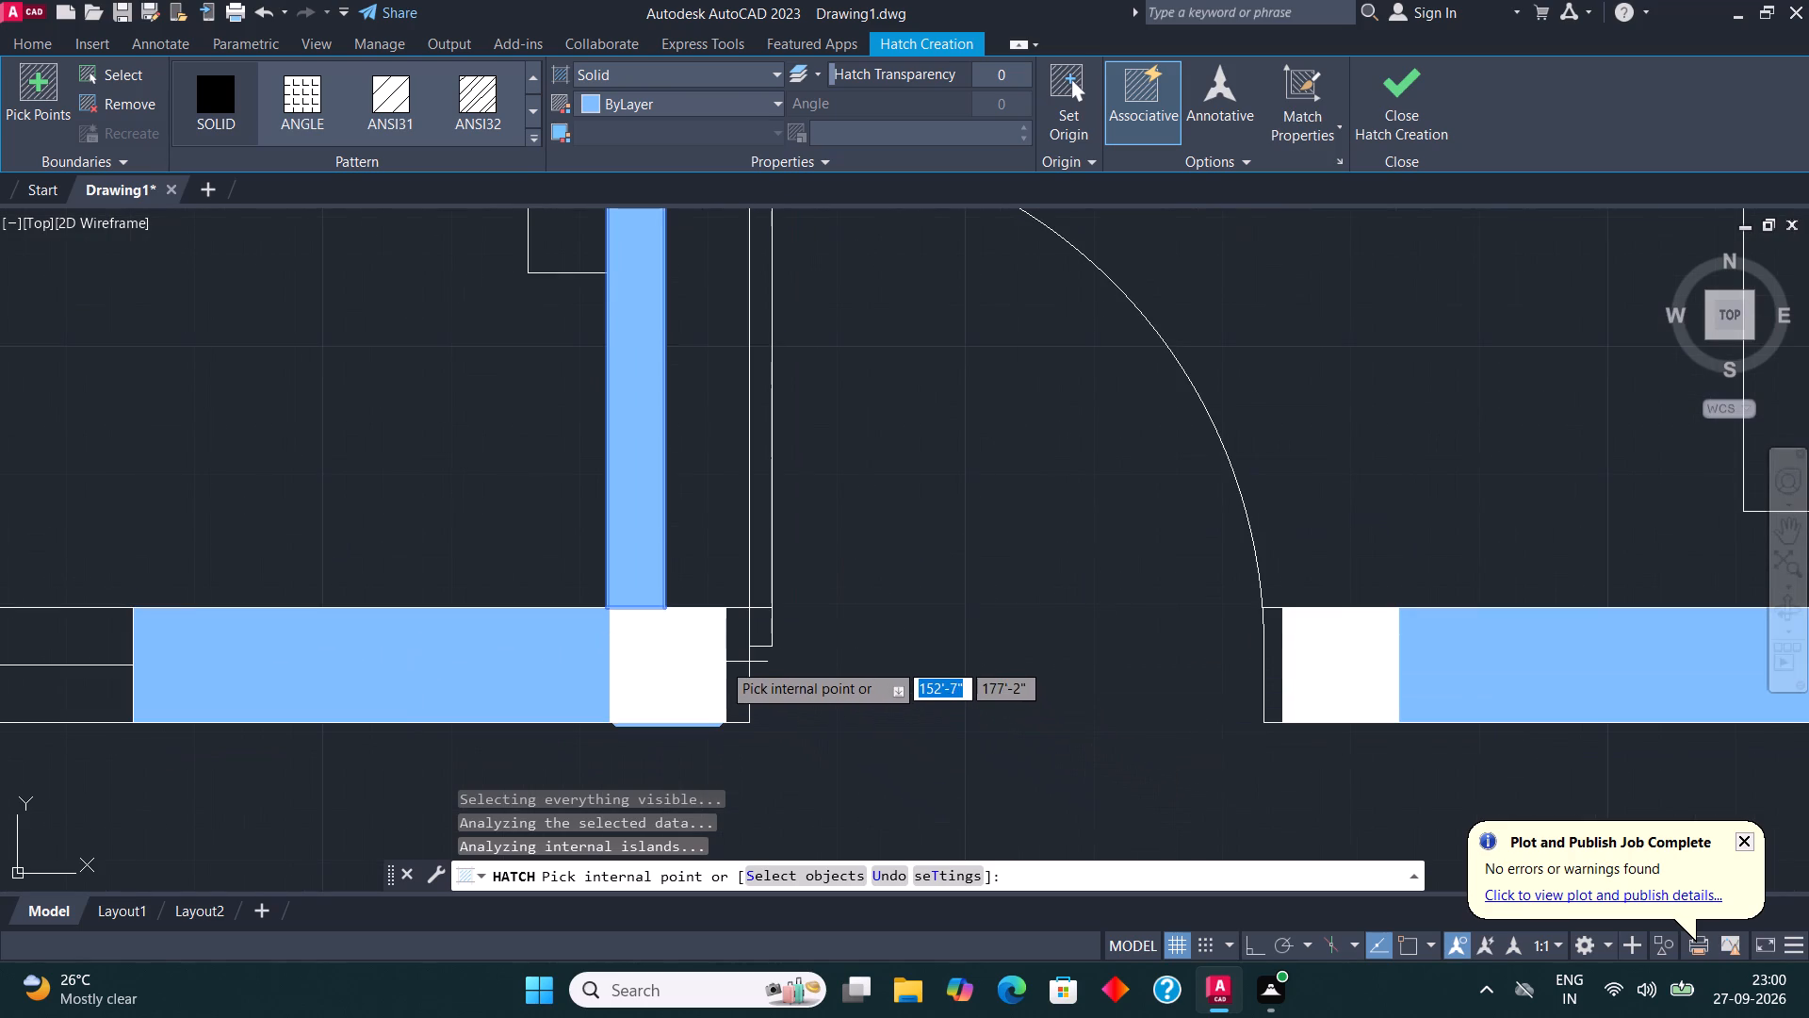
{"action": "left_click", "coordinate": [735, 668]}
{"action": "left_click", "coordinate": [1112, 521]}
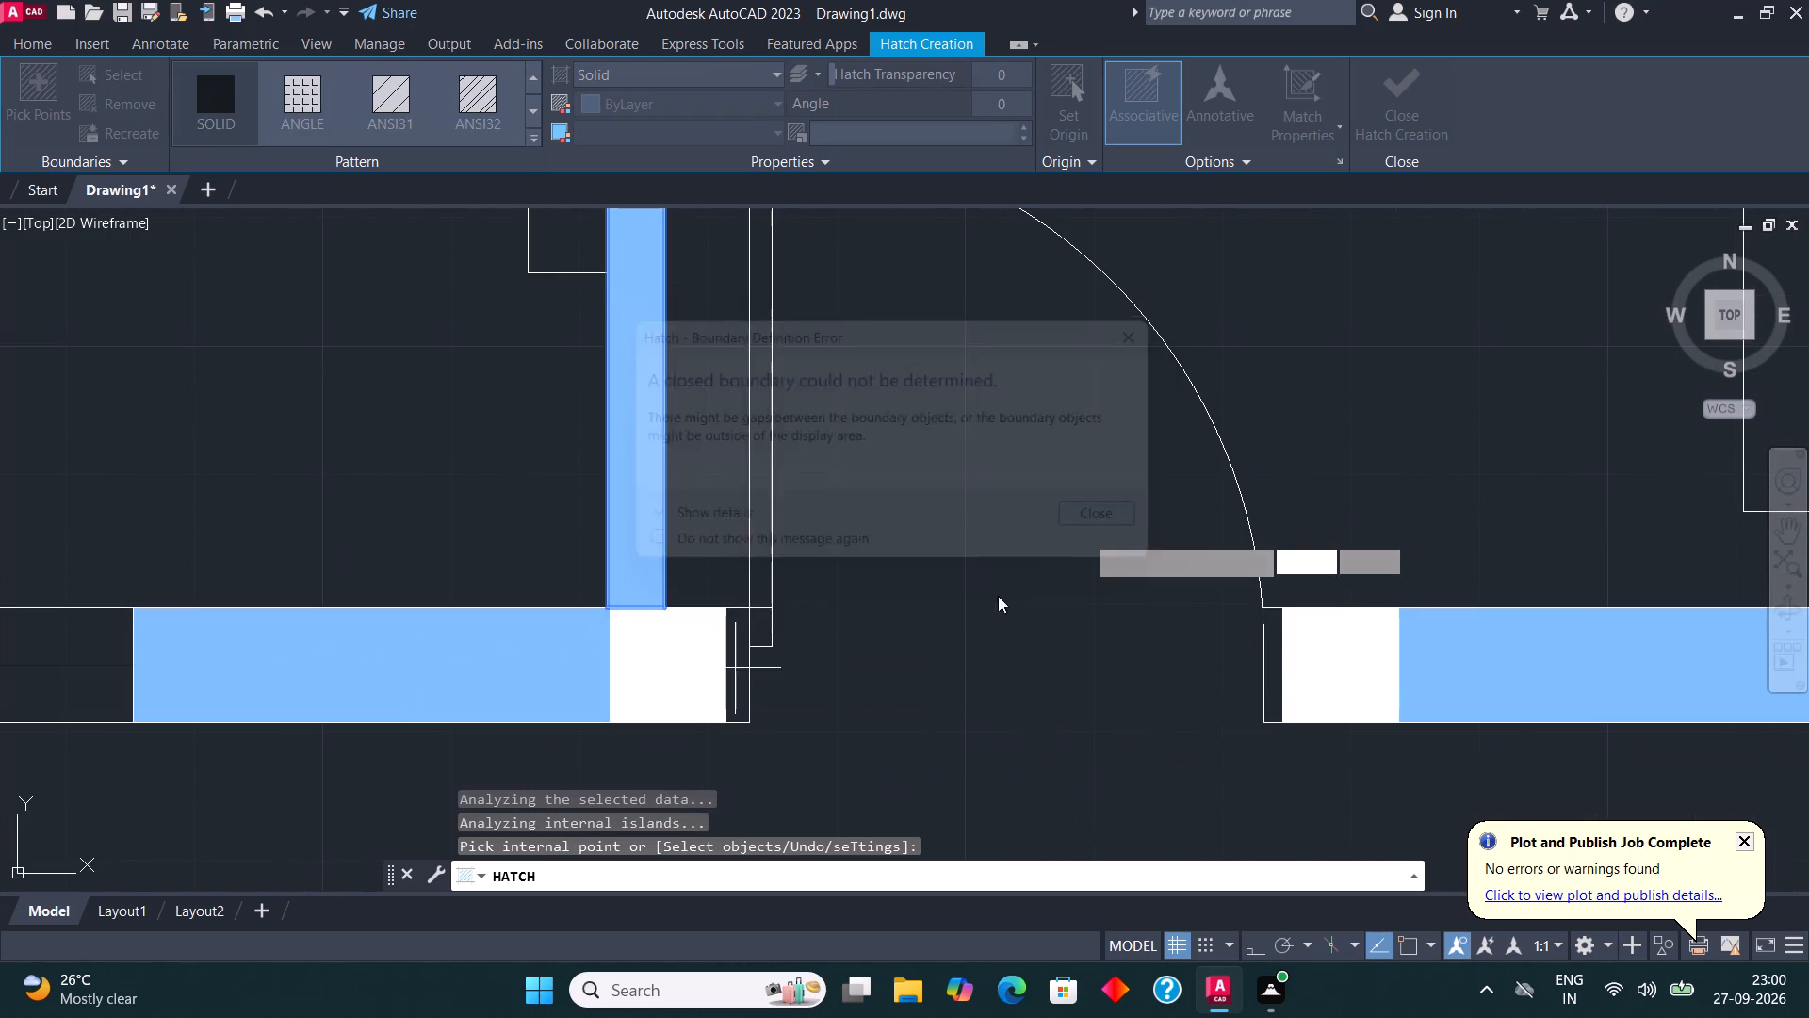
{"action": "left_click", "coordinate": [726, 662]}
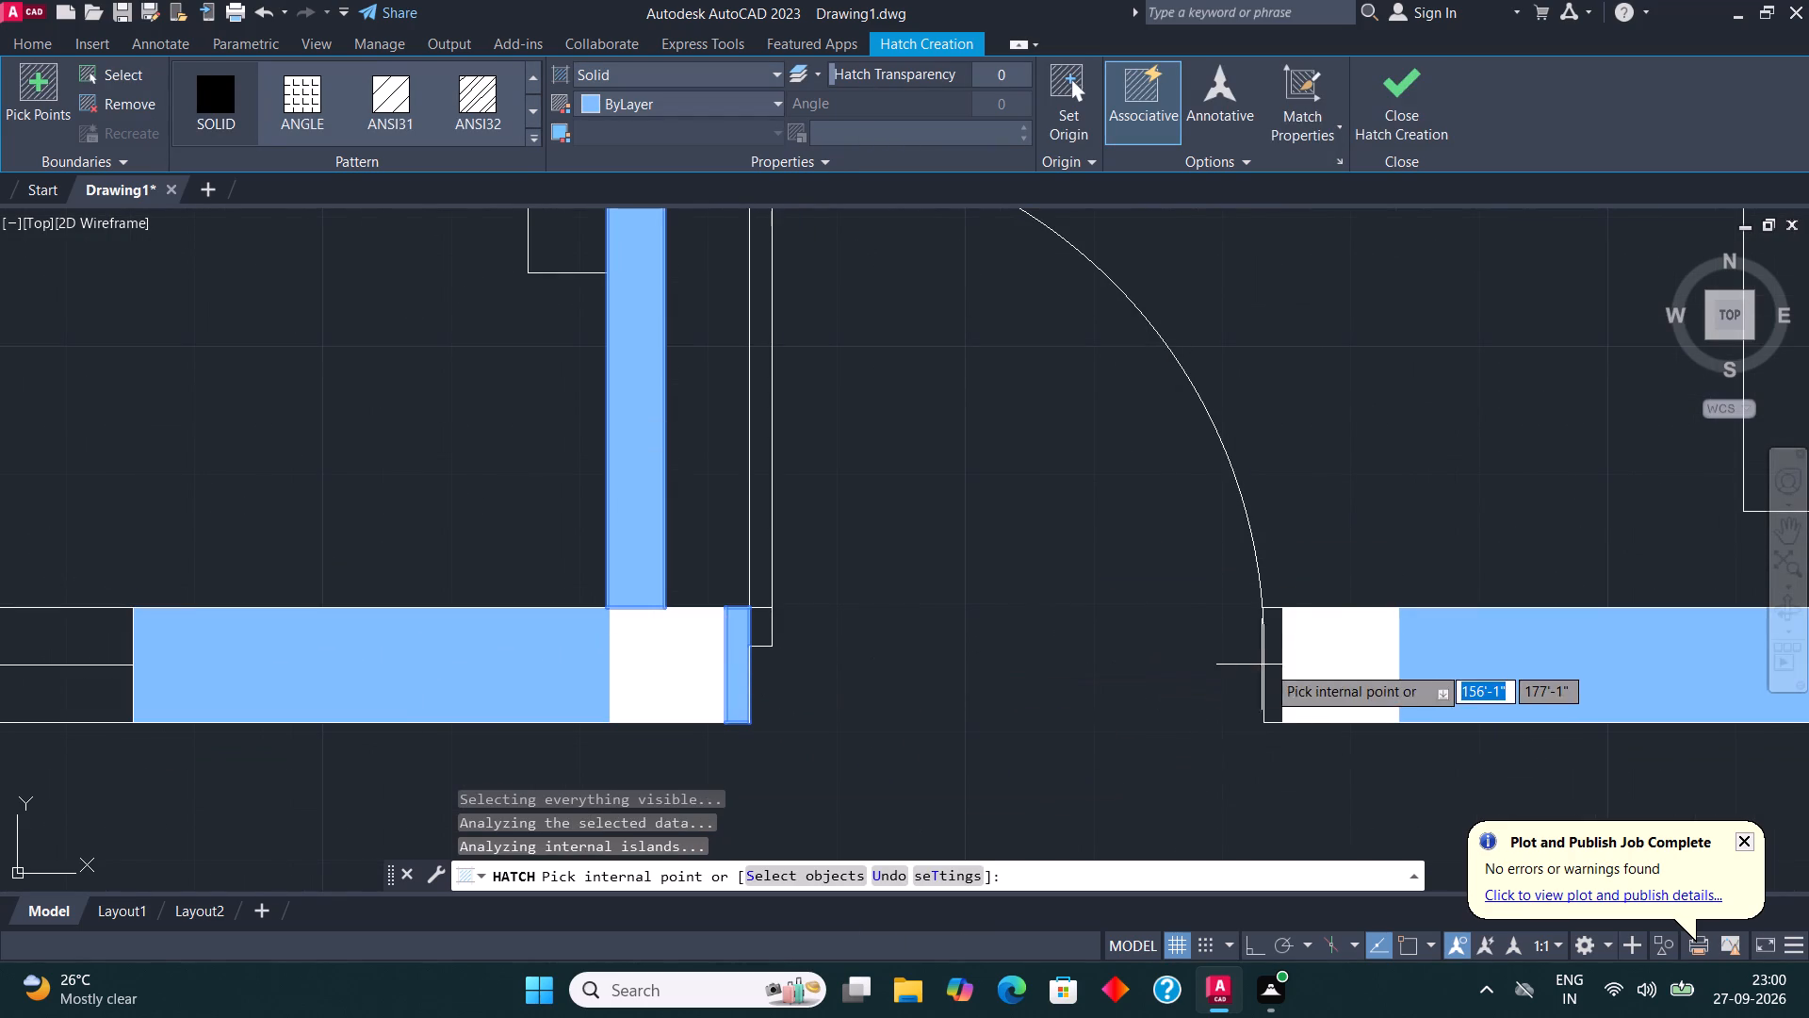
{"action": "left_click", "coordinate": [1276, 651]}
{"action": "scroll", "coordinate": [1090, 763], "scroll_direction": "down", "scroll_amount": 3}
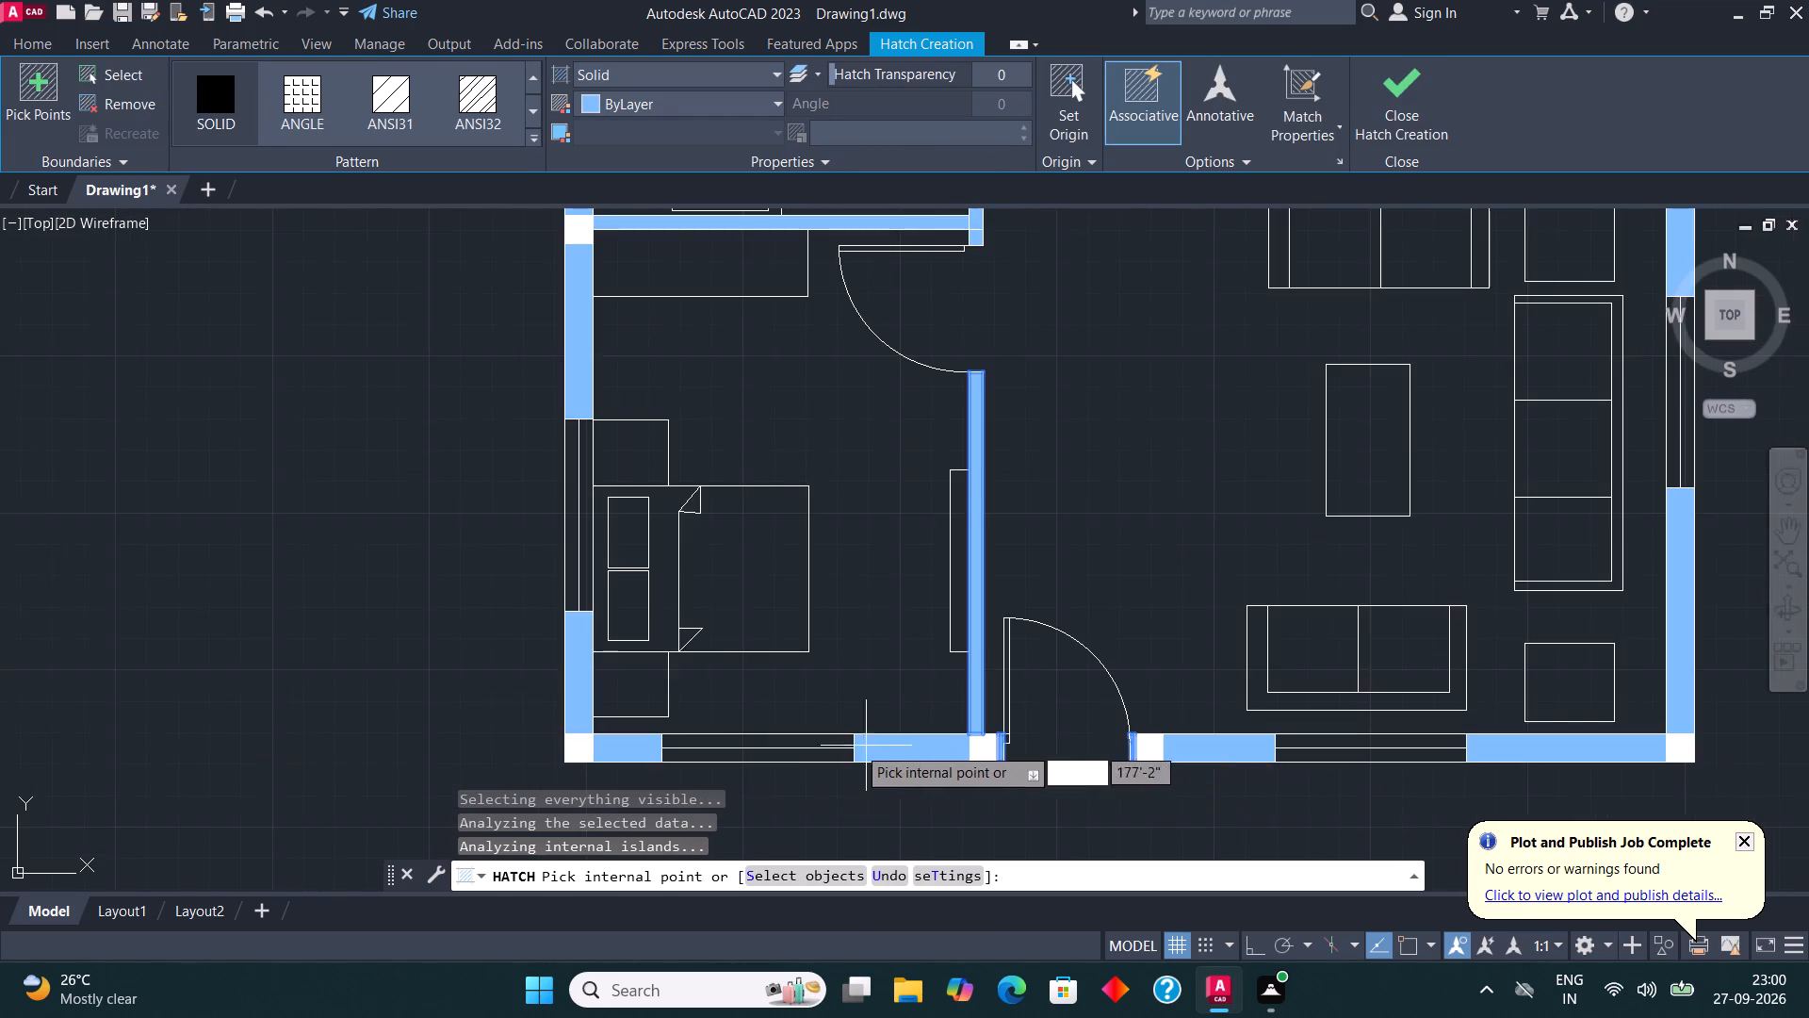
{"action": "scroll", "coordinate": [822, 736], "scroll_direction": "down", "scroll_amount": 2}
{"action": "scroll", "coordinate": [882, 632], "scroll_direction": "down", "scroll_amount": 1}
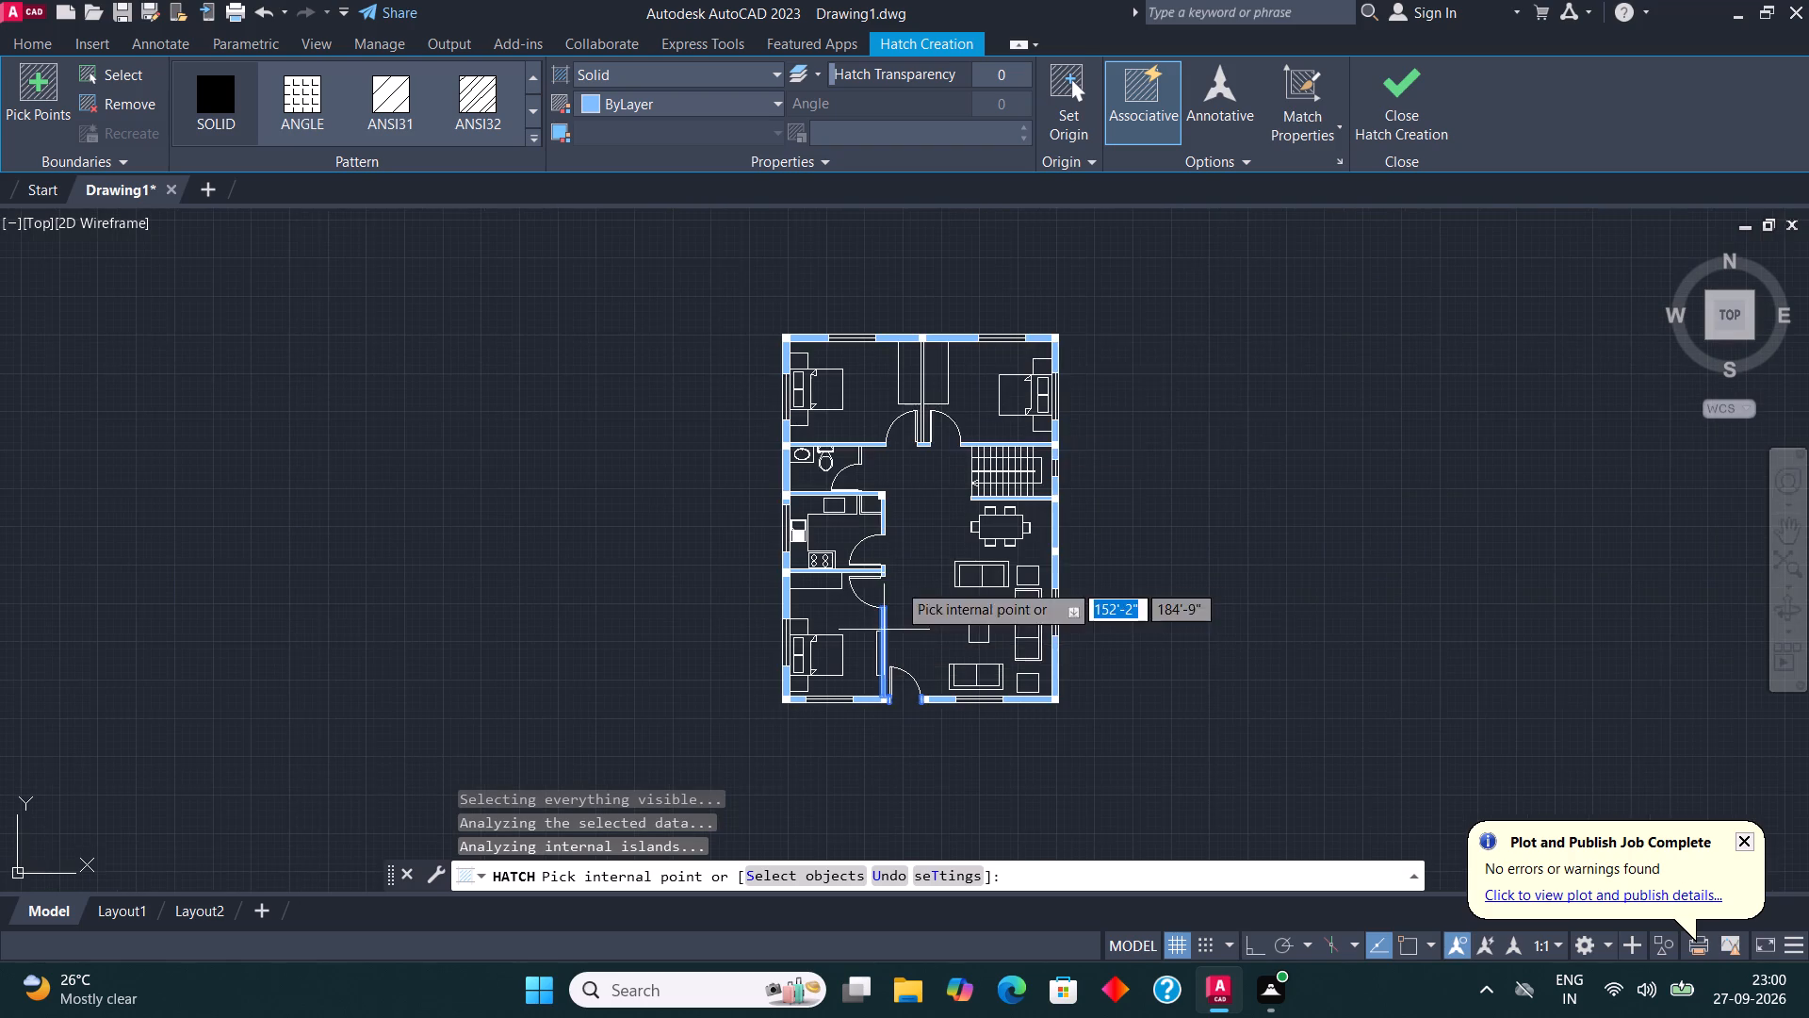
{"action": "scroll", "coordinate": [990, 342], "scroll_direction": "up", "scroll_amount": 2}
{"action": "left_click", "coordinate": [1391, 97]}
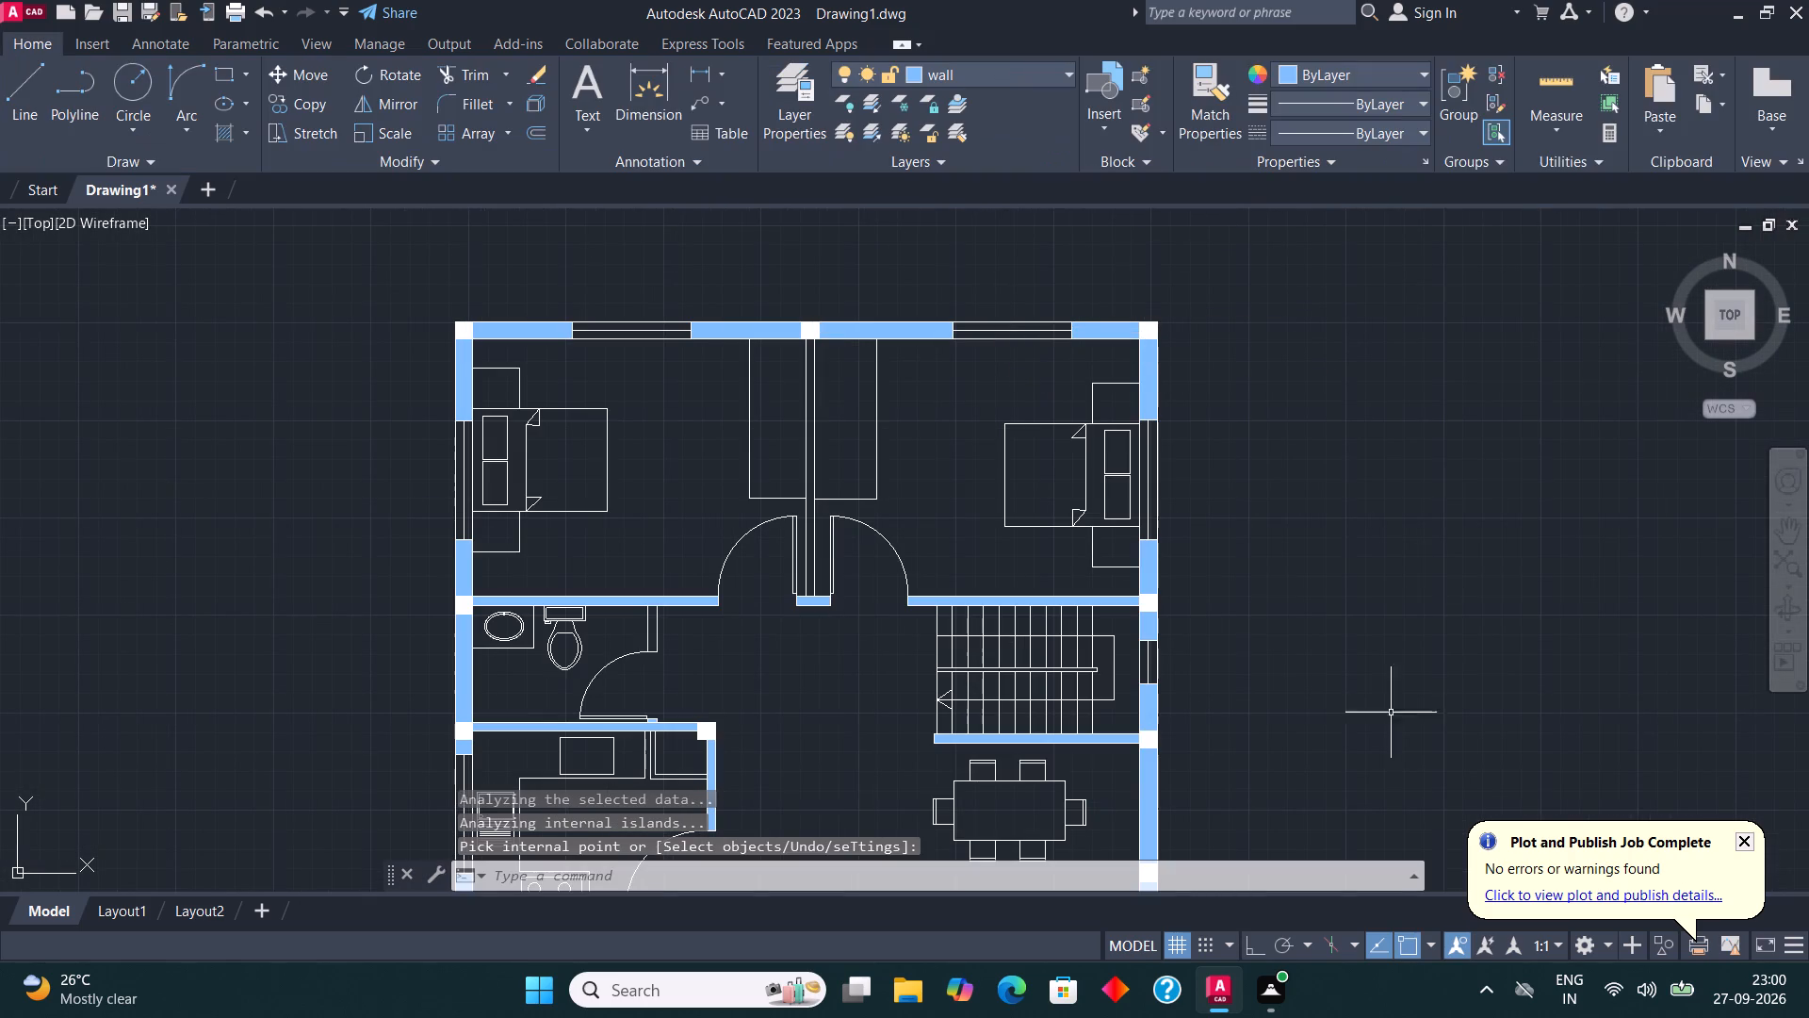
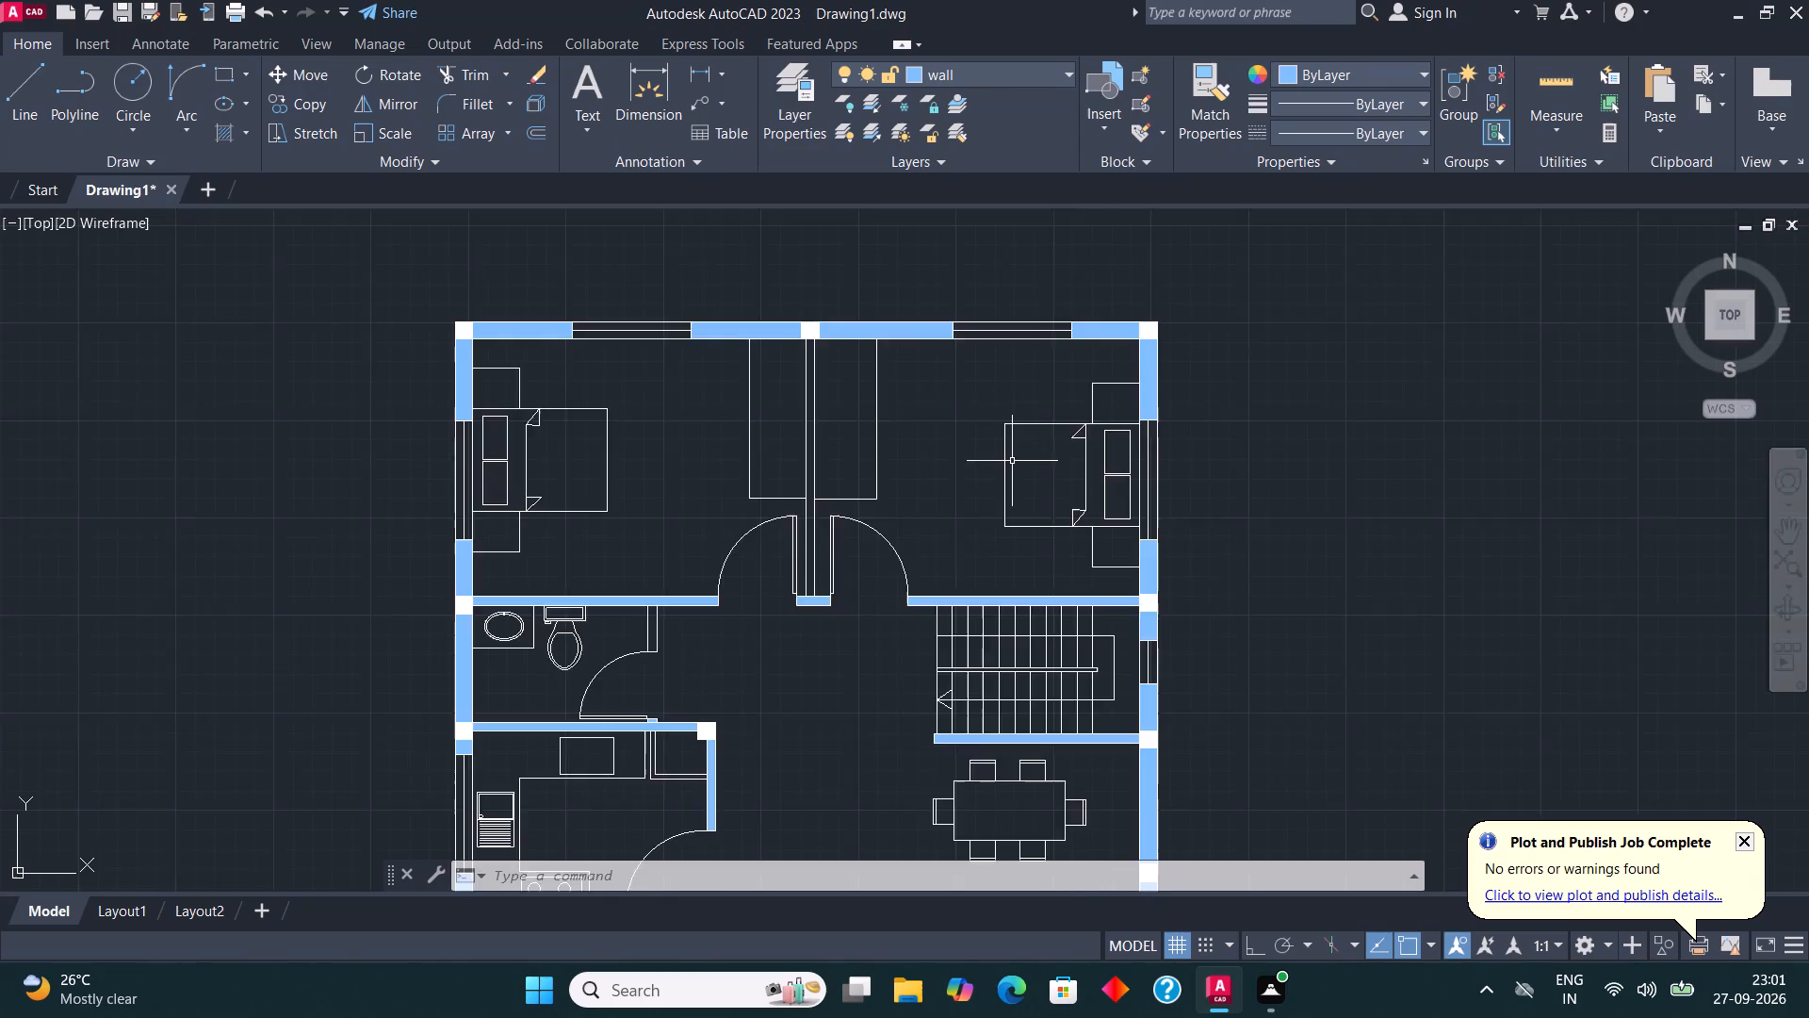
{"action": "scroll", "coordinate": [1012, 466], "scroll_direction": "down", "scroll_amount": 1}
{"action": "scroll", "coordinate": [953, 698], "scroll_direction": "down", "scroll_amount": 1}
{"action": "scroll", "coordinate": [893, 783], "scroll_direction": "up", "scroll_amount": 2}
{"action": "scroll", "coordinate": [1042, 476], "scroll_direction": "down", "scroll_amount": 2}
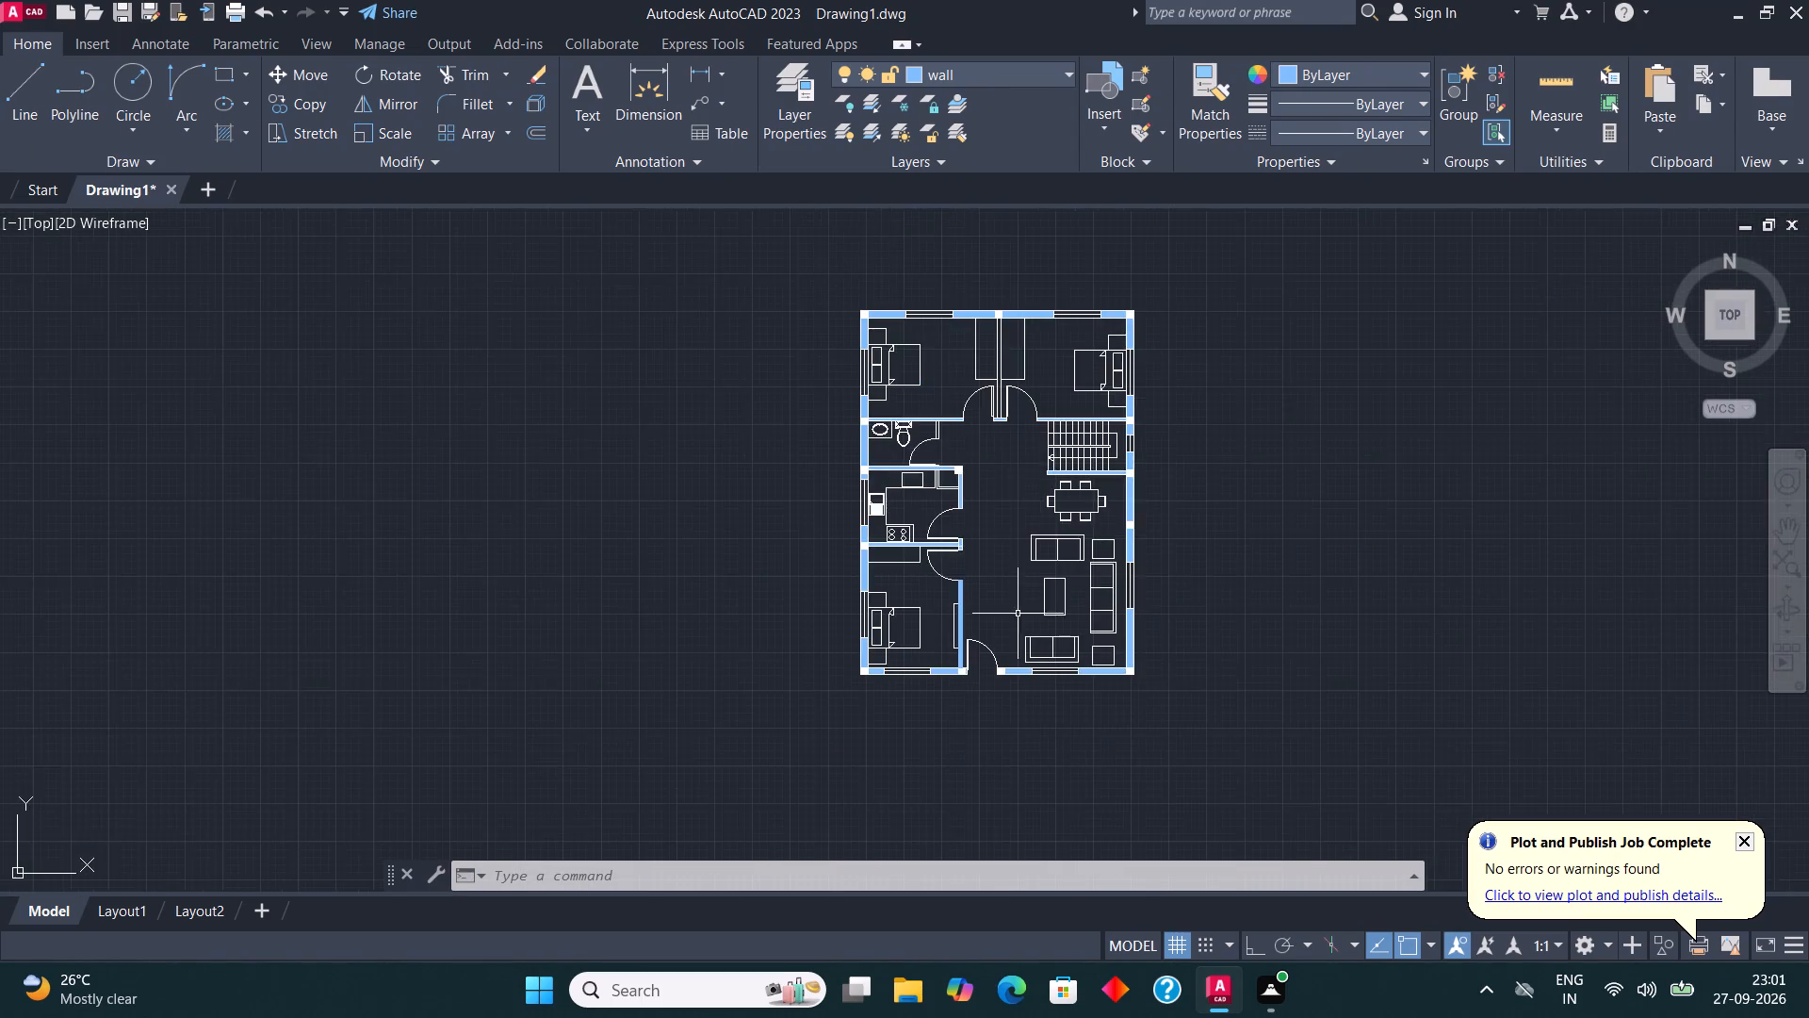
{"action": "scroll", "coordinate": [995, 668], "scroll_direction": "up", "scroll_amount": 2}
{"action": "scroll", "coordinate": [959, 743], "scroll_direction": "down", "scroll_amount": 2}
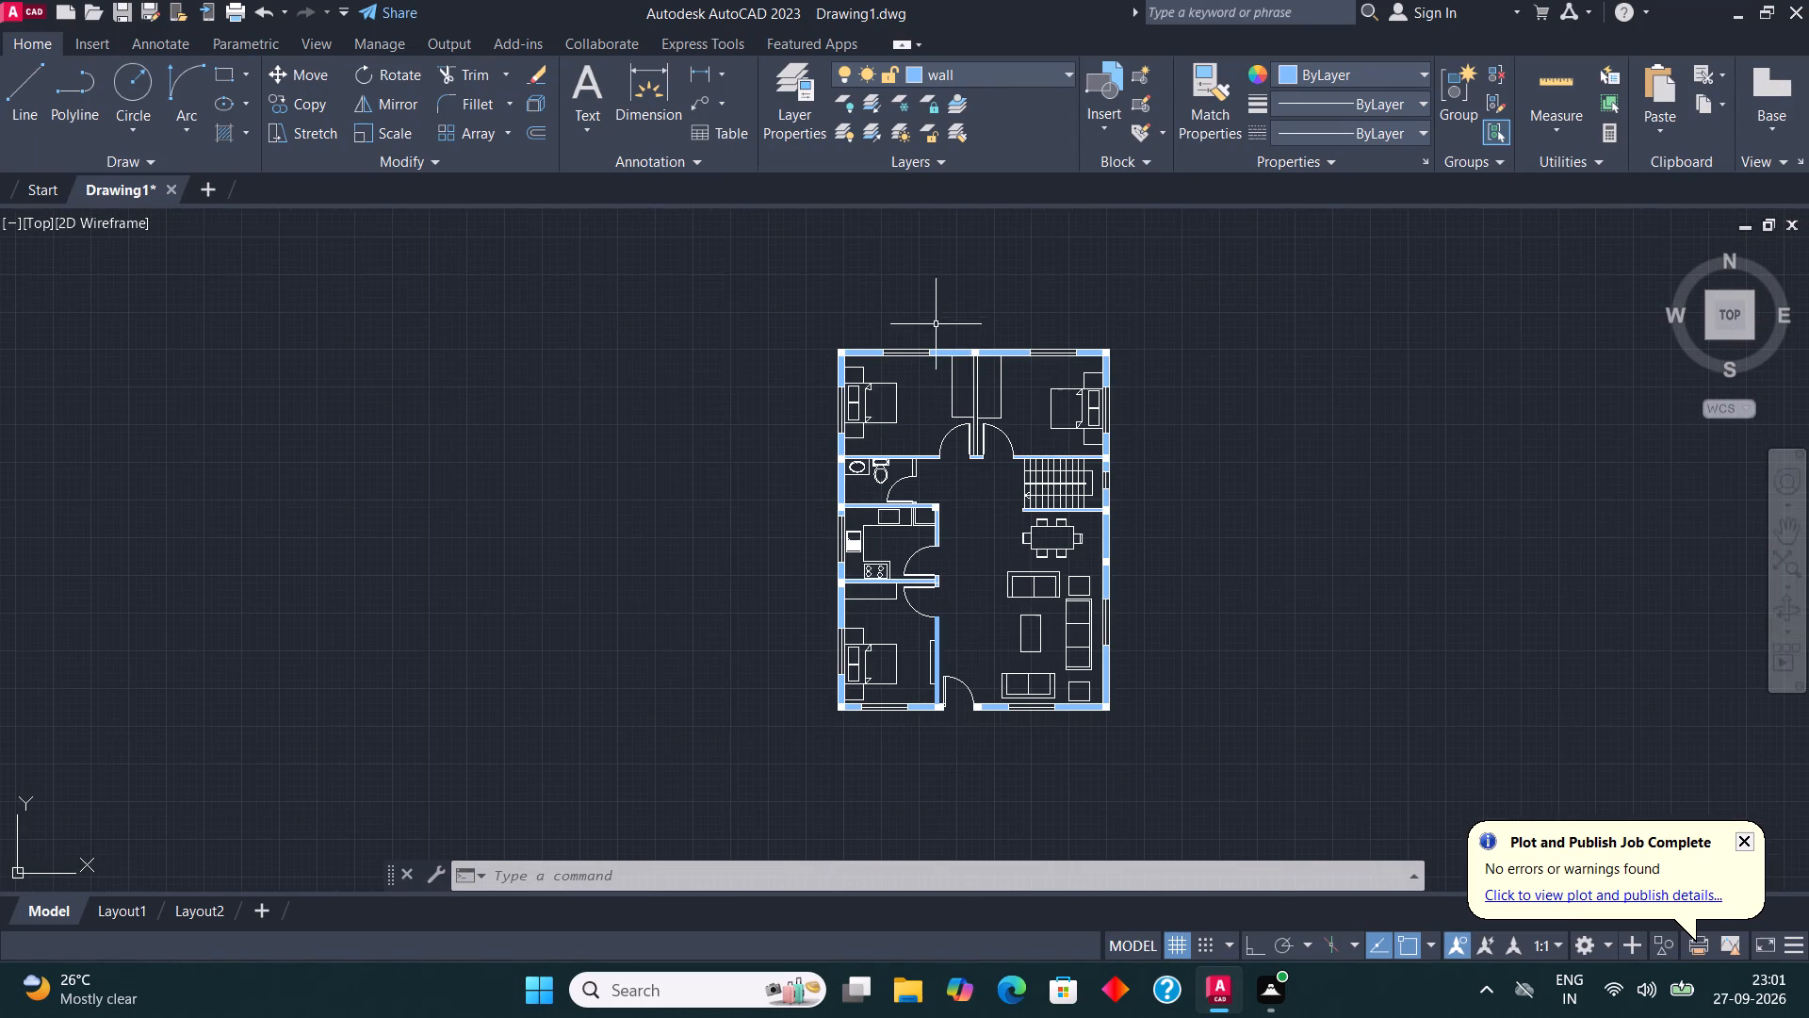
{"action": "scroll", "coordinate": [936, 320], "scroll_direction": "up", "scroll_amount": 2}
Create a new layer named bed and set its colour to magenta, index 210.
{"action": "left_click", "coordinate": [965, 73]}
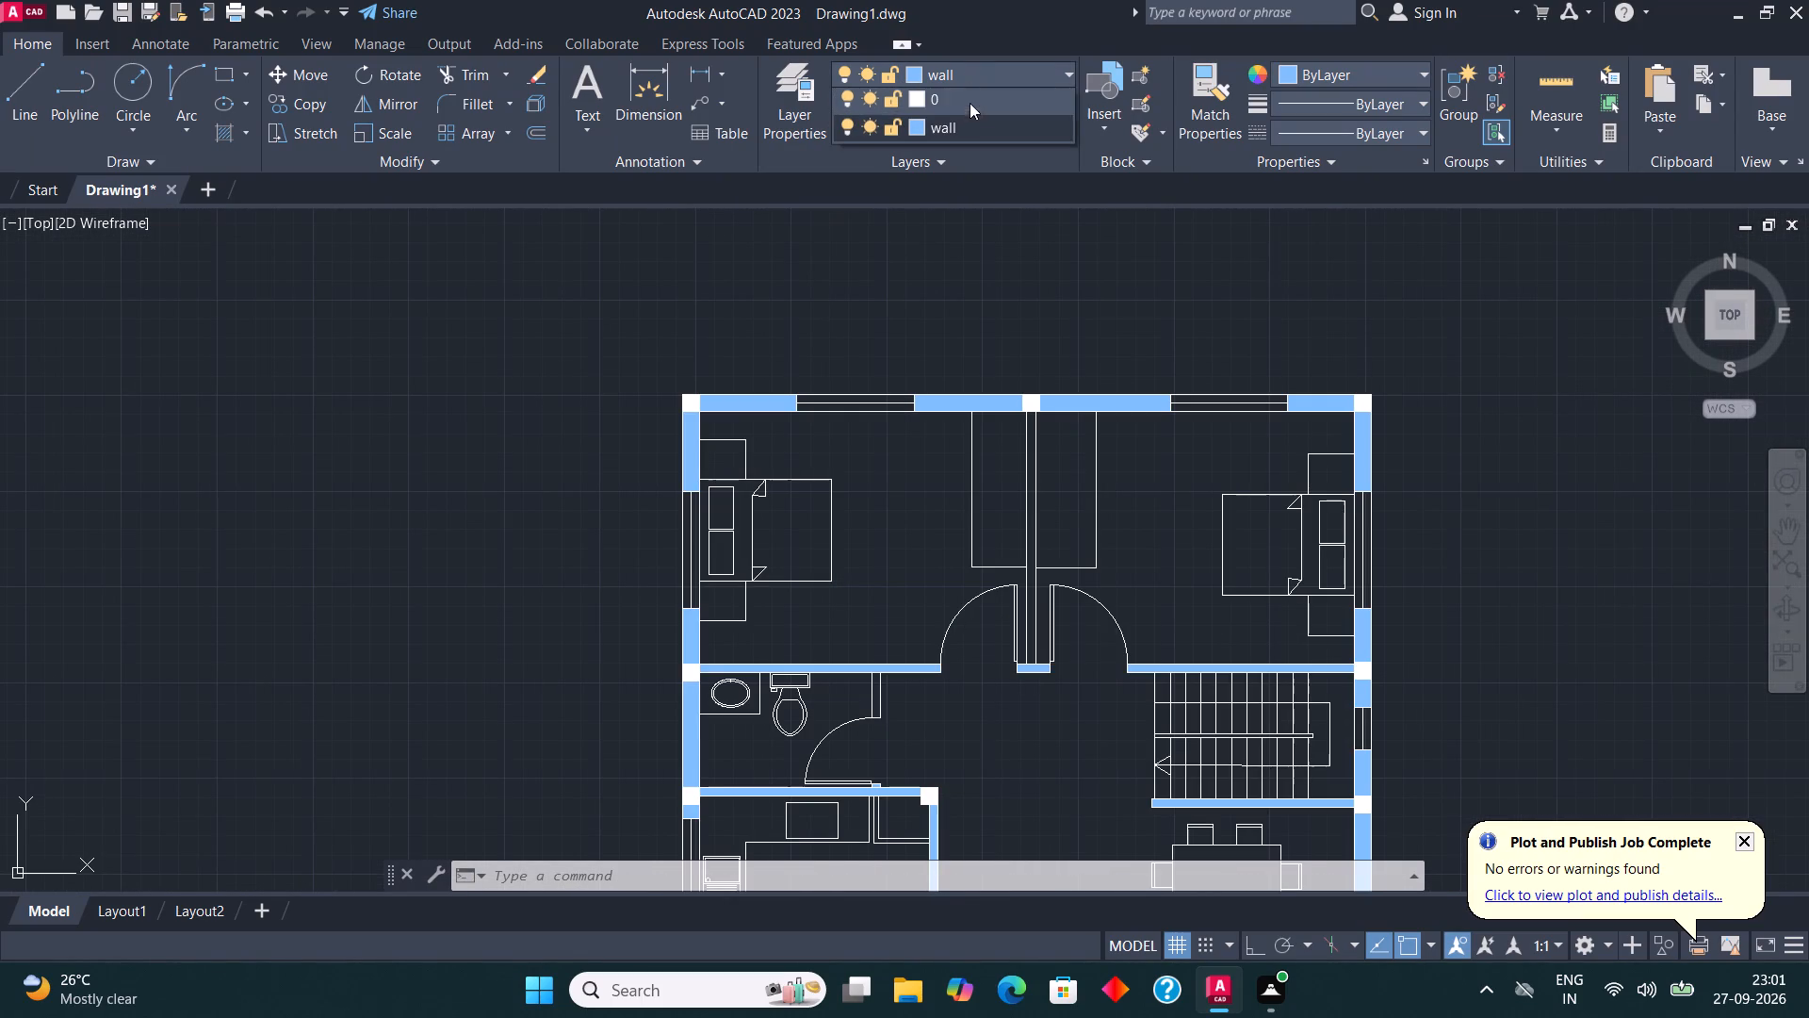
{"action": "left_click", "coordinate": [790, 68]}
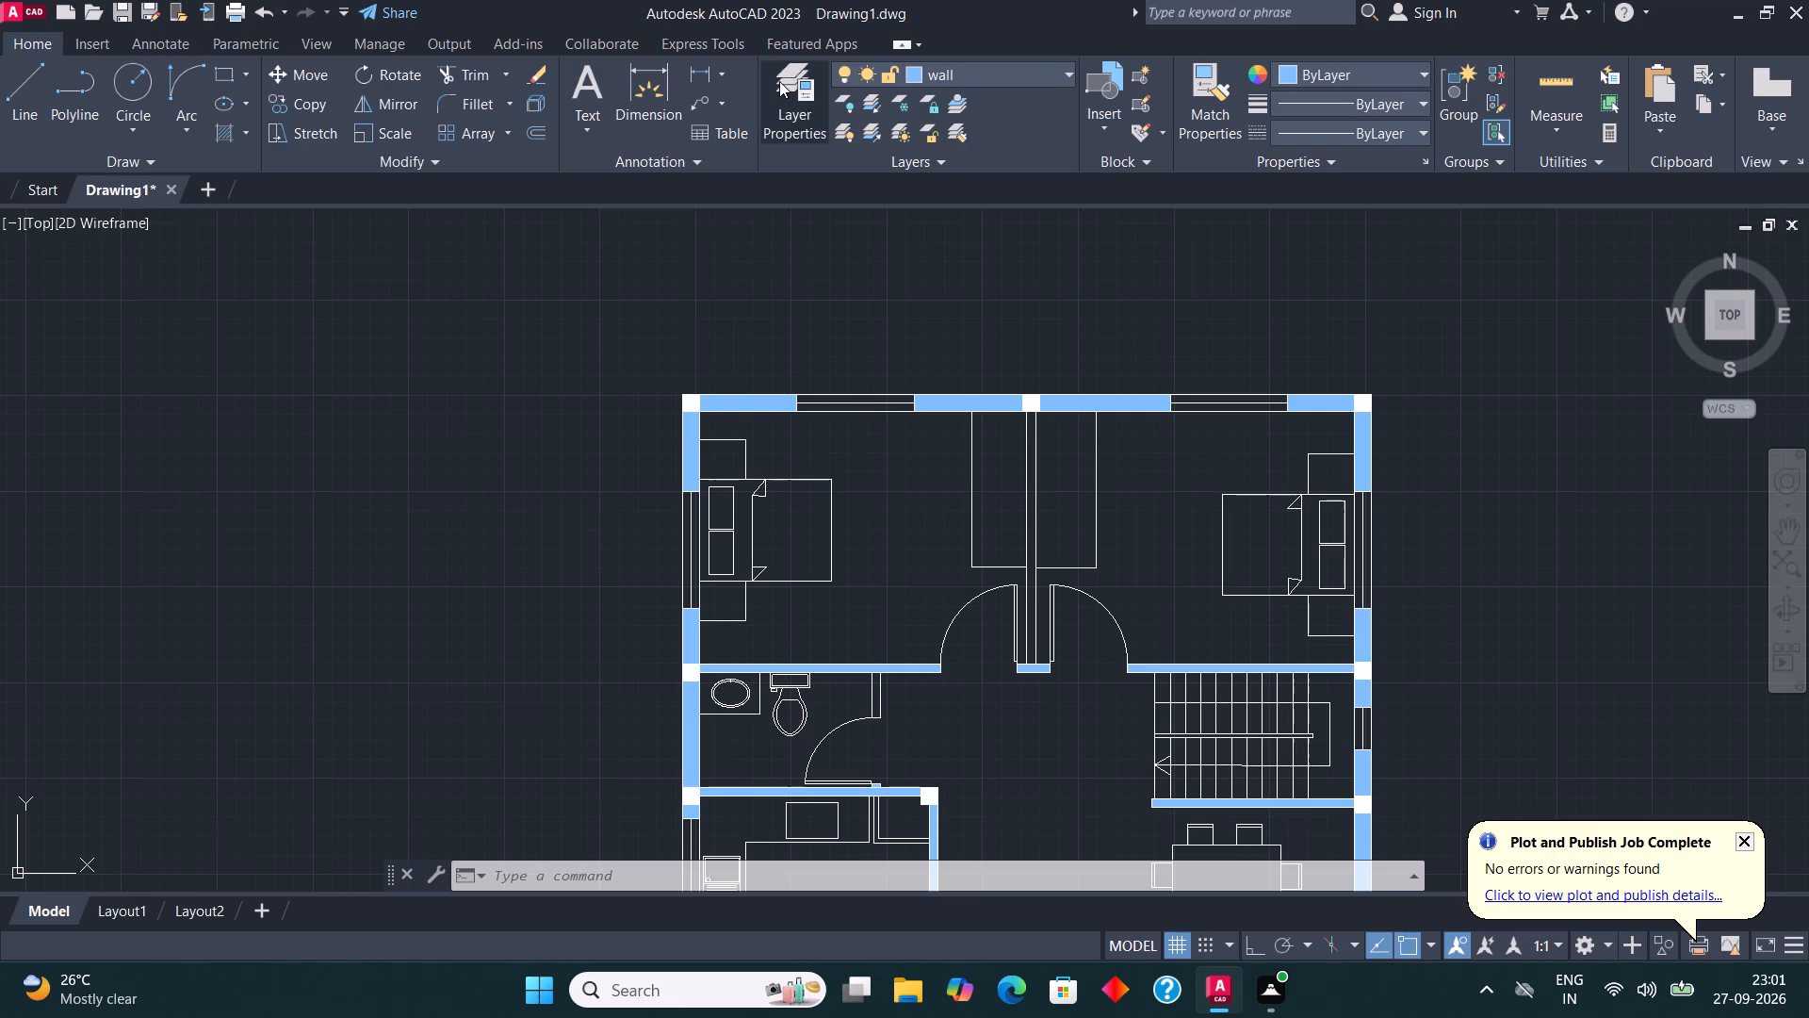
{"action": "left_click", "coordinate": [779, 81]}
{"action": "left_click", "coordinate": [217, 107]}
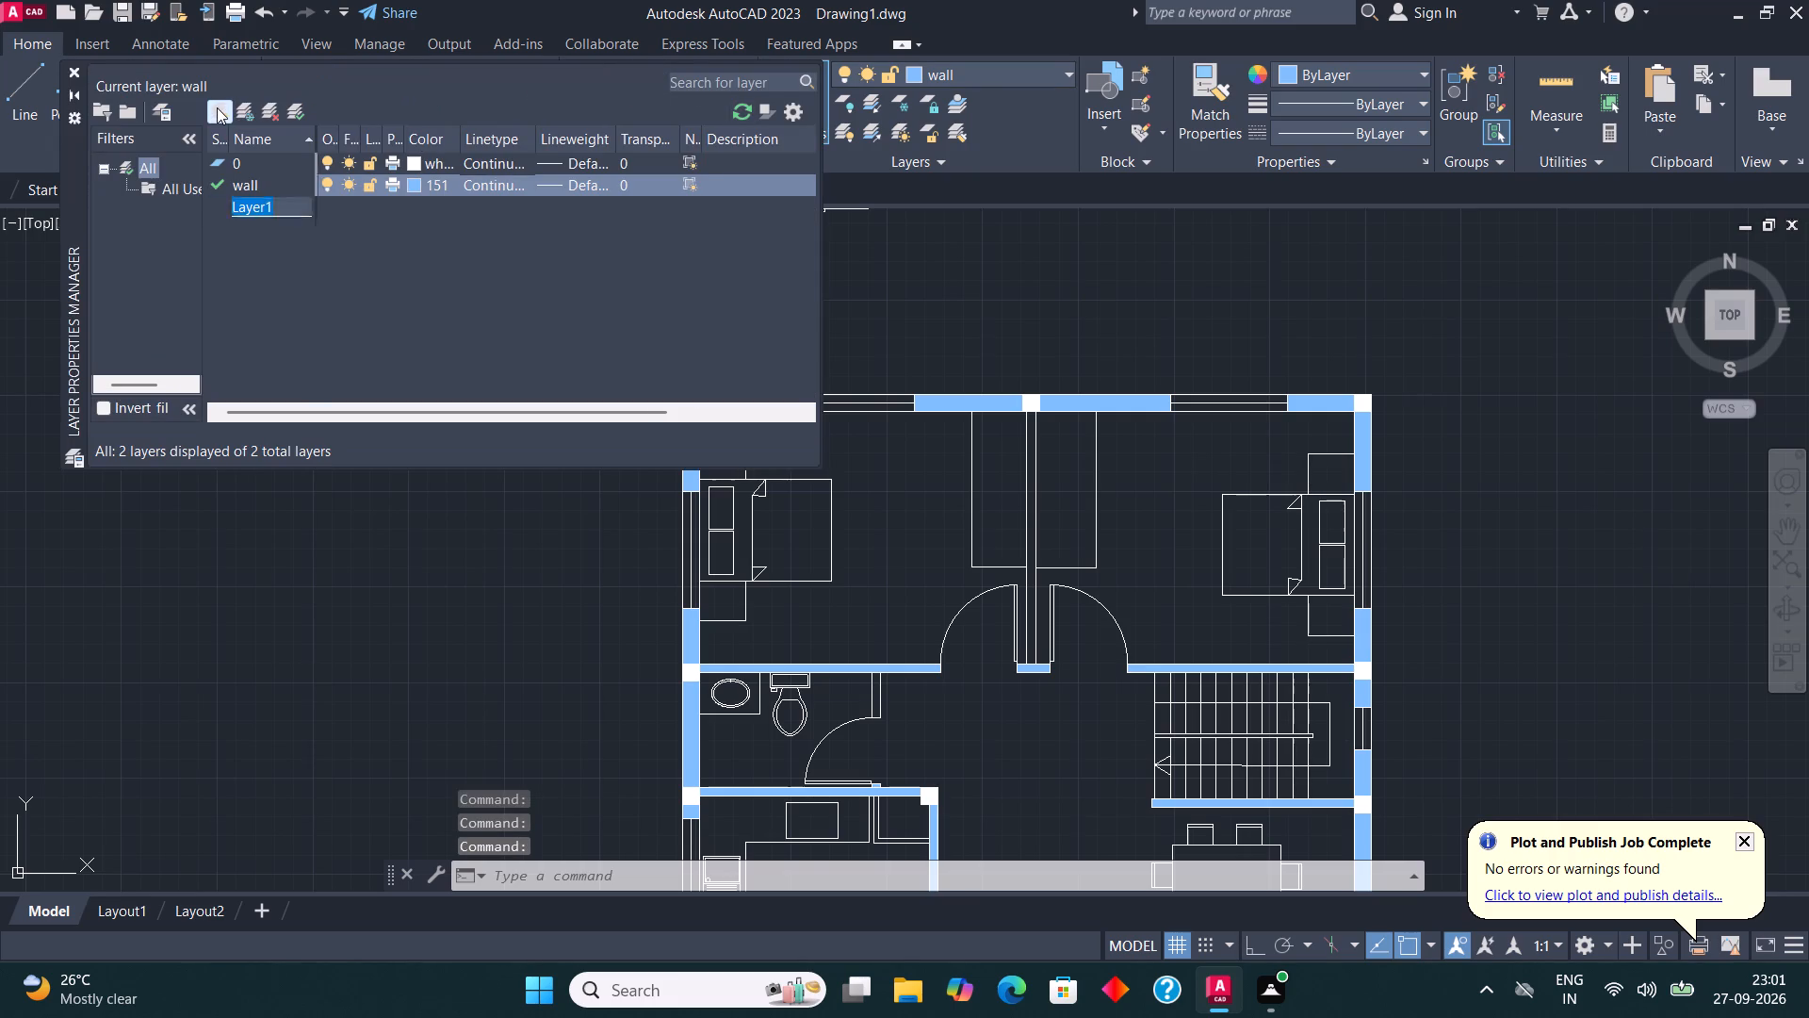
{"action": "type", "text": "bed"}
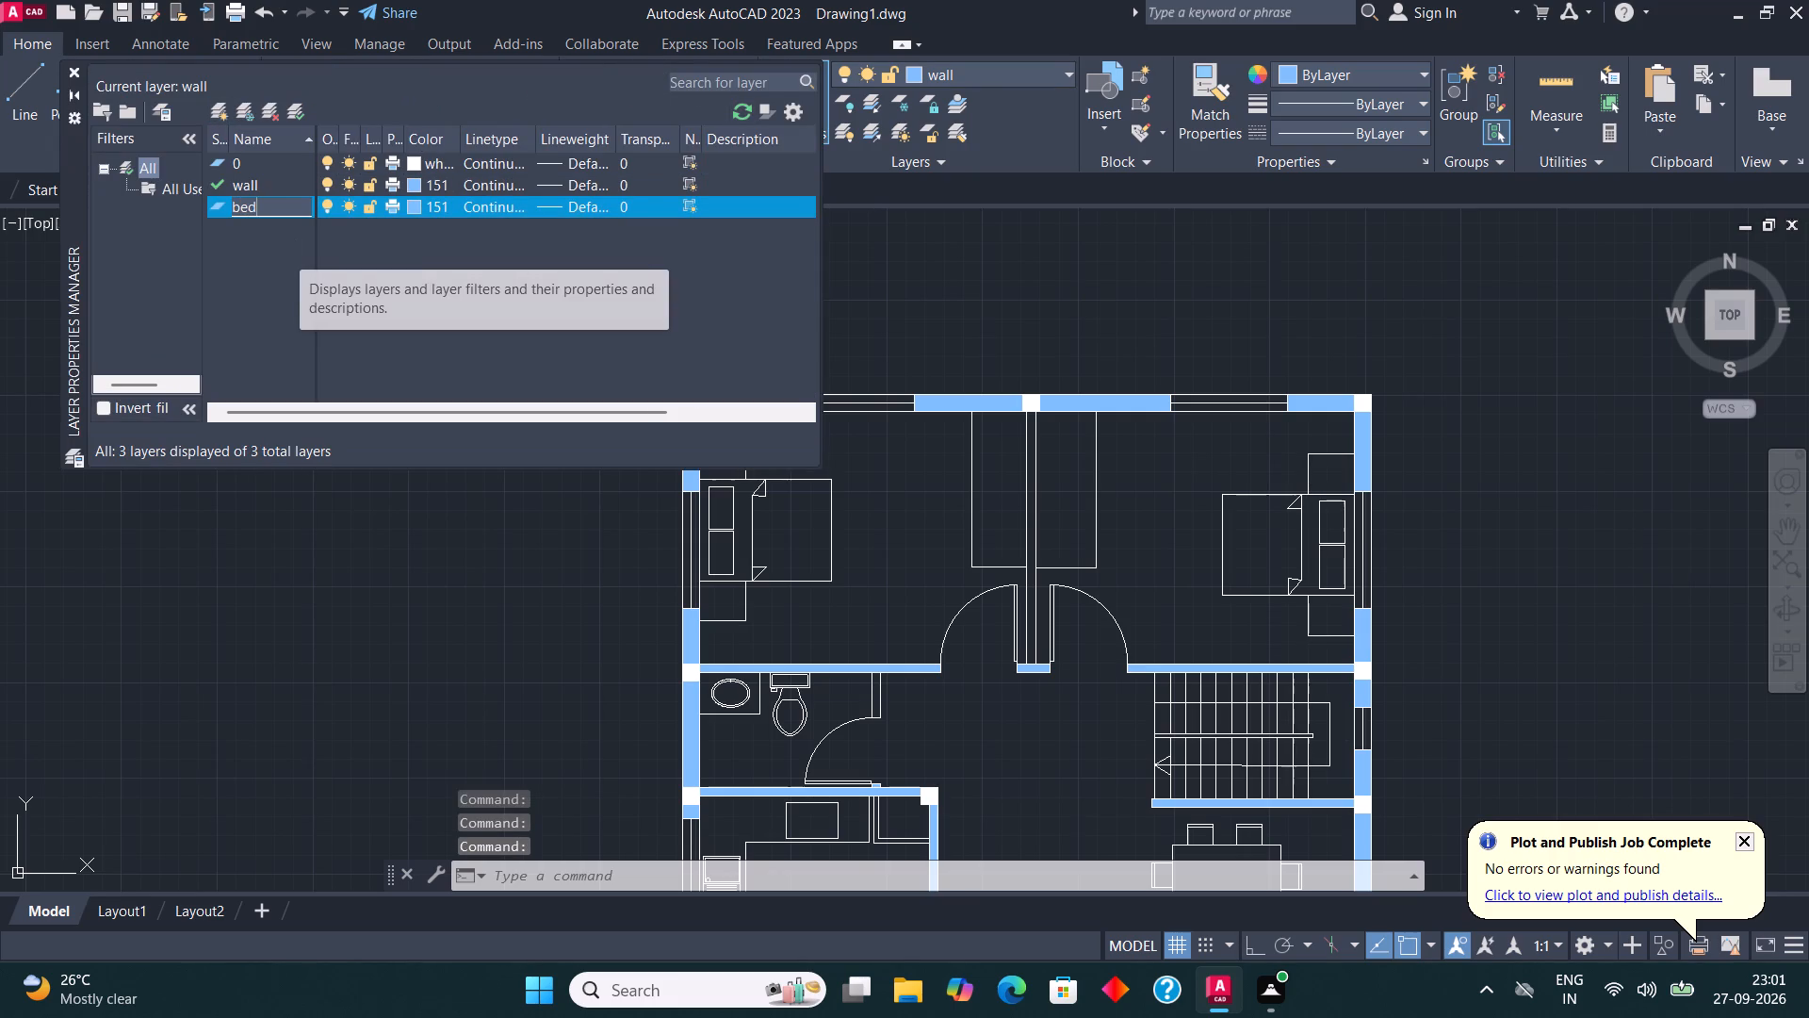
{"action": "left_click", "coordinate": [412, 205]}
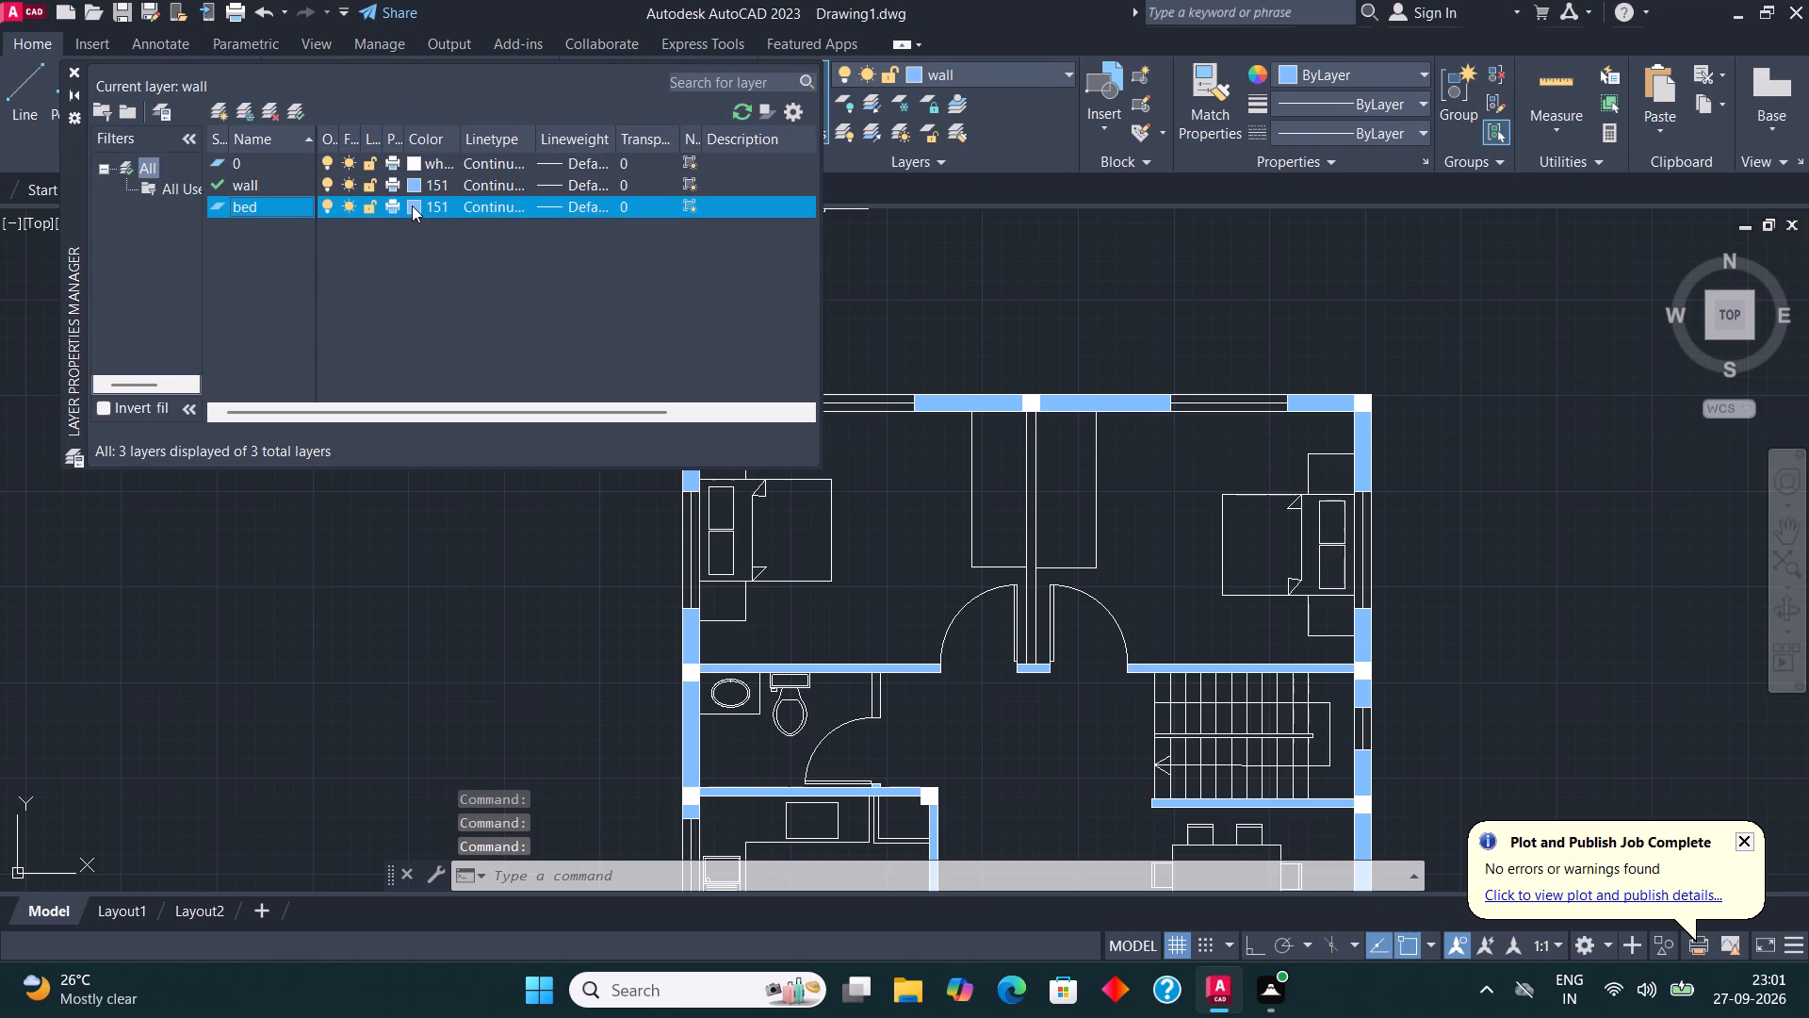
{"action": "left_click", "coordinate": [1055, 406]}
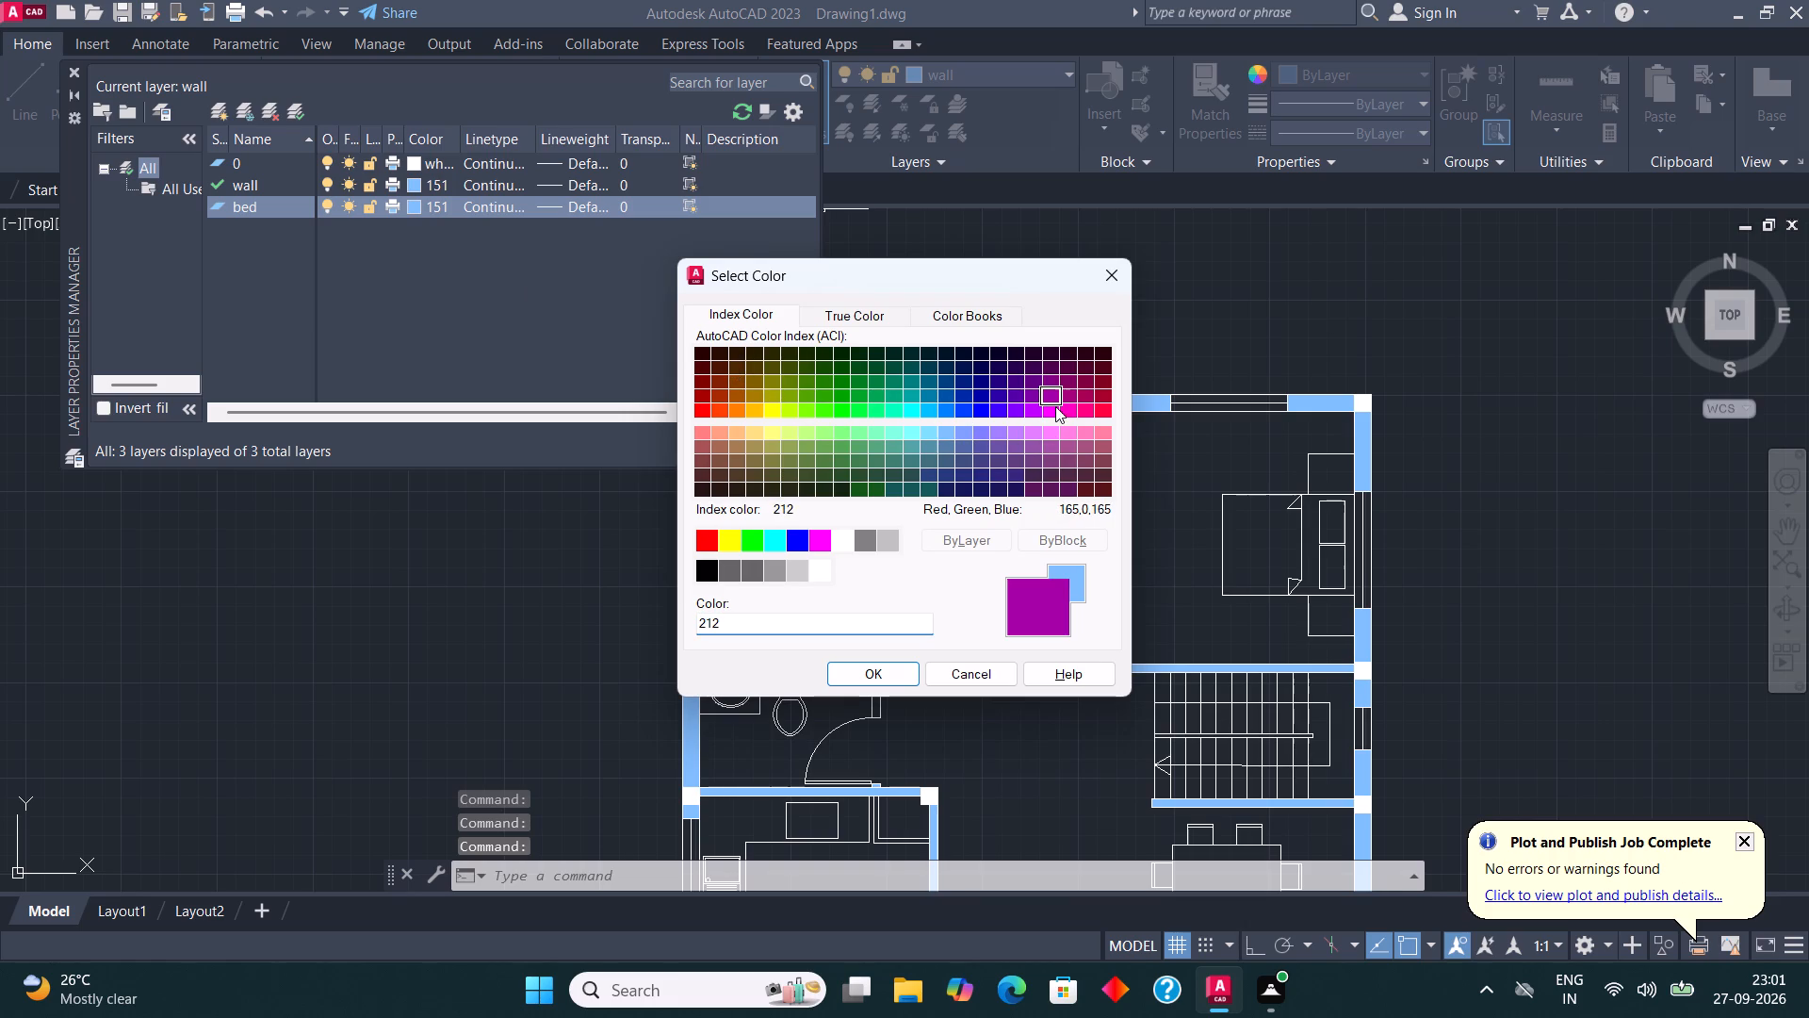
{"action": "left_click", "coordinate": [1056, 410]}
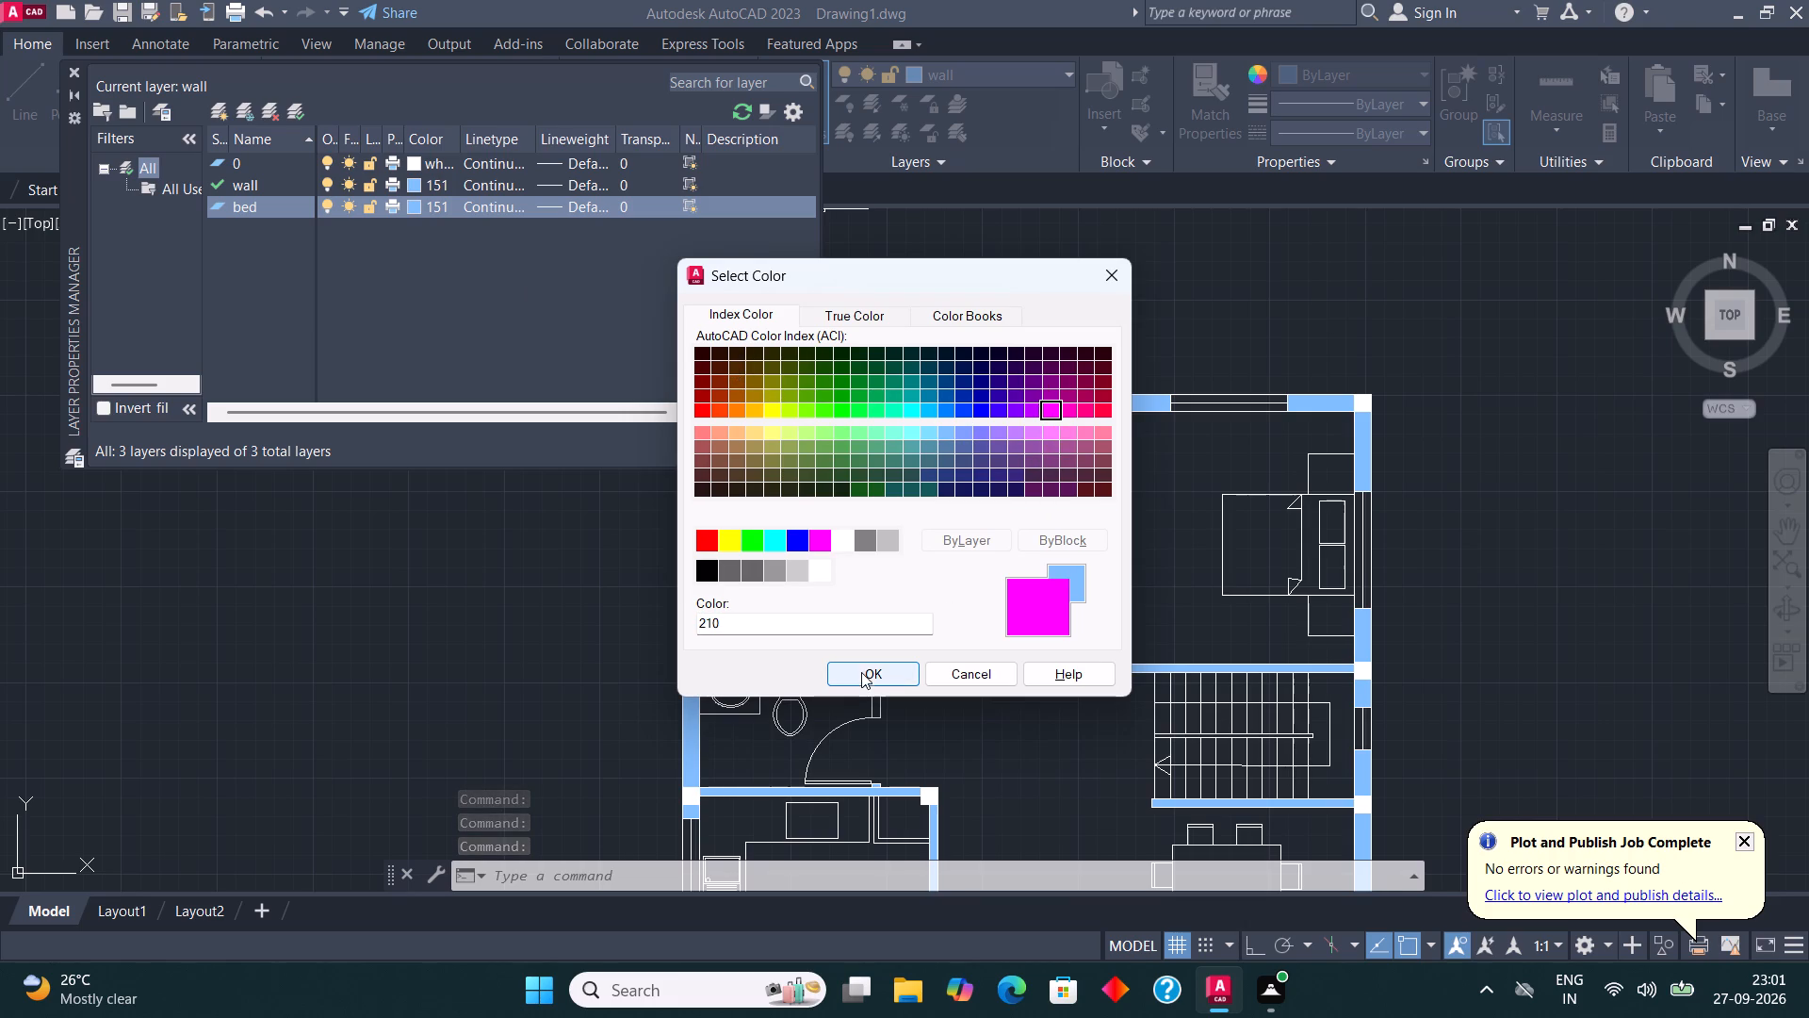
{"action": "left_click", "coordinate": [861, 672]}
Create a new layer named sofa with violet colour index 190, and close the layer manager.
{"action": "left_click", "coordinate": [222, 105]}
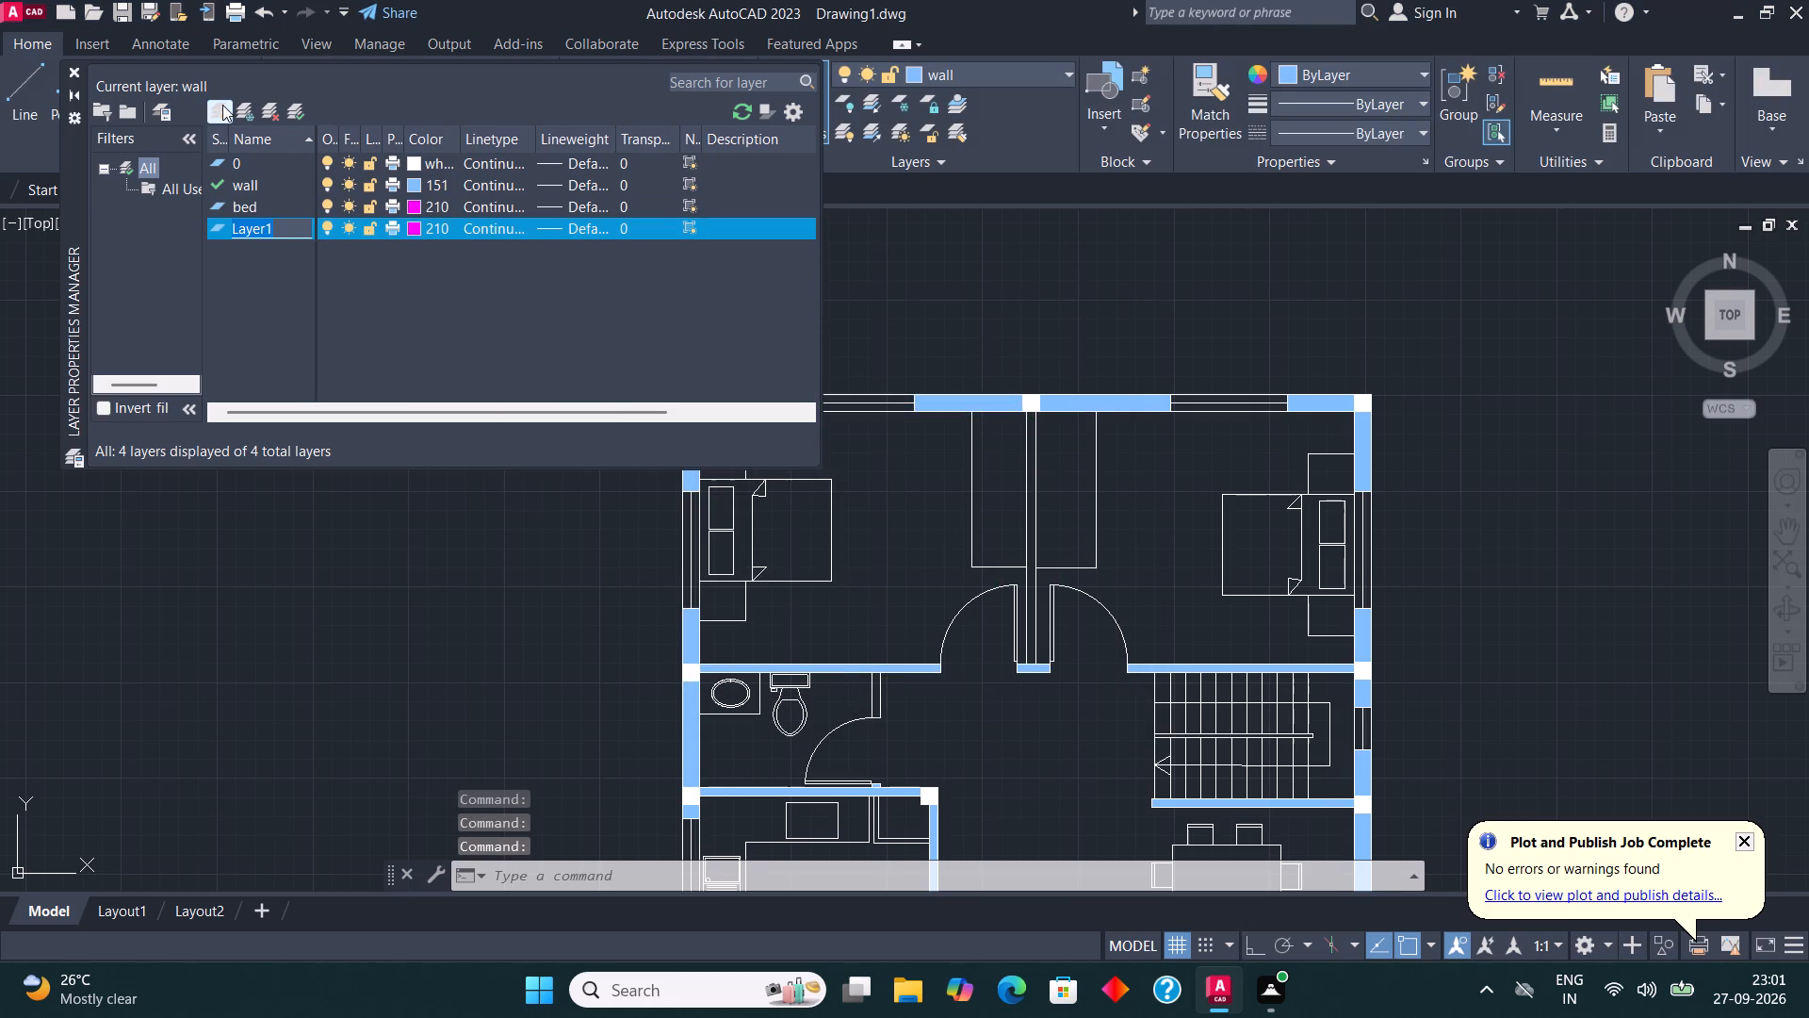
{"action": "type", "text": "sofa"}
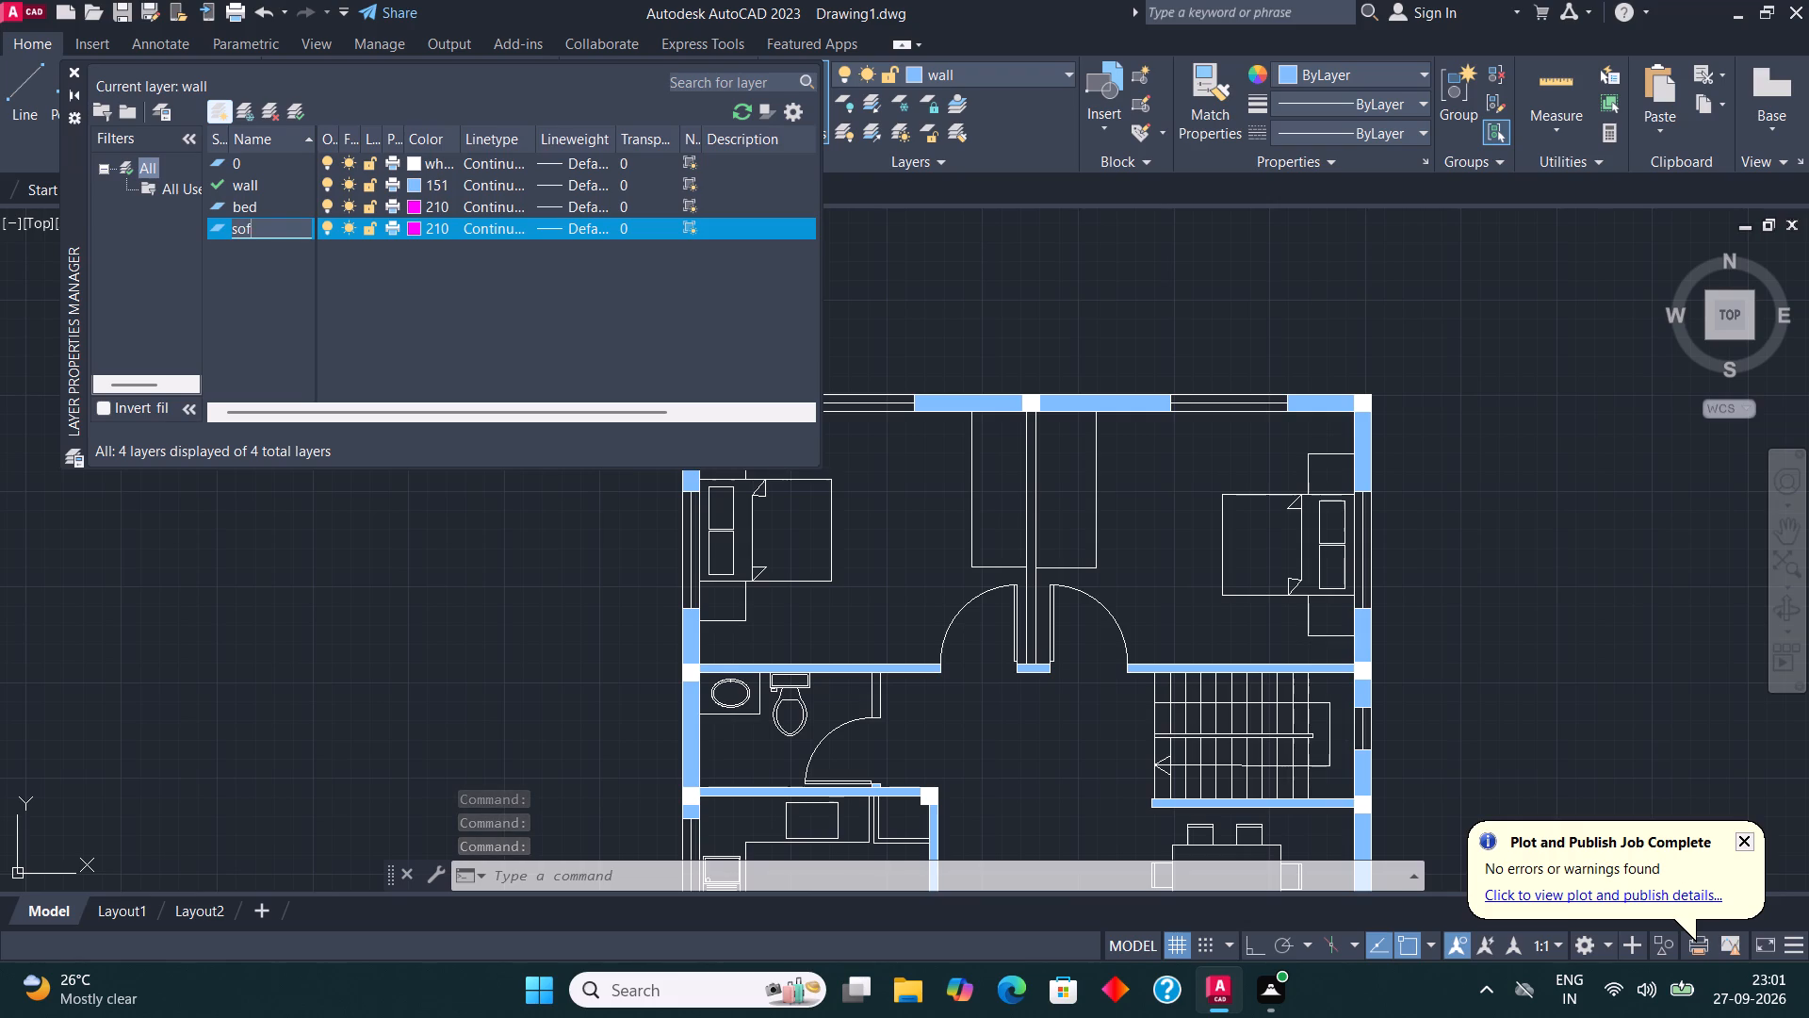
{"action": "left_click", "coordinate": [412, 228]}
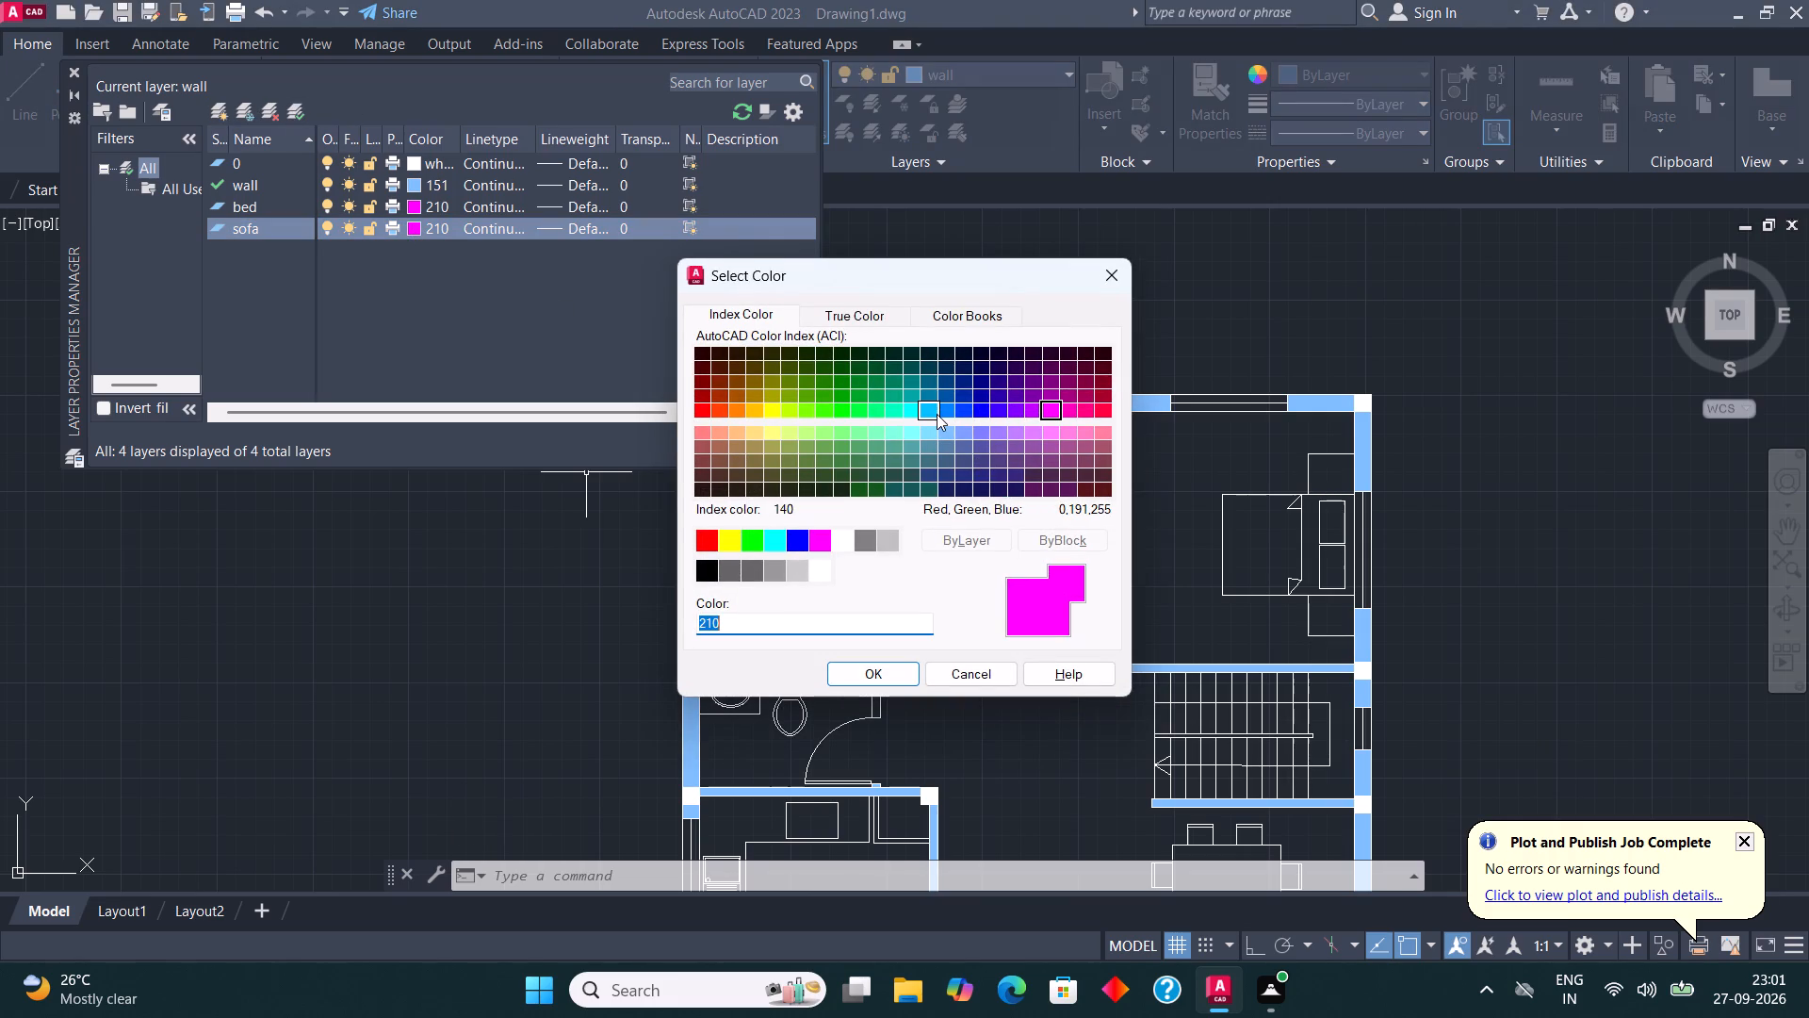
{"action": "left_click", "coordinate": [1015, 410]}
{"action": "left_click", "coordinate": [871, 674]}
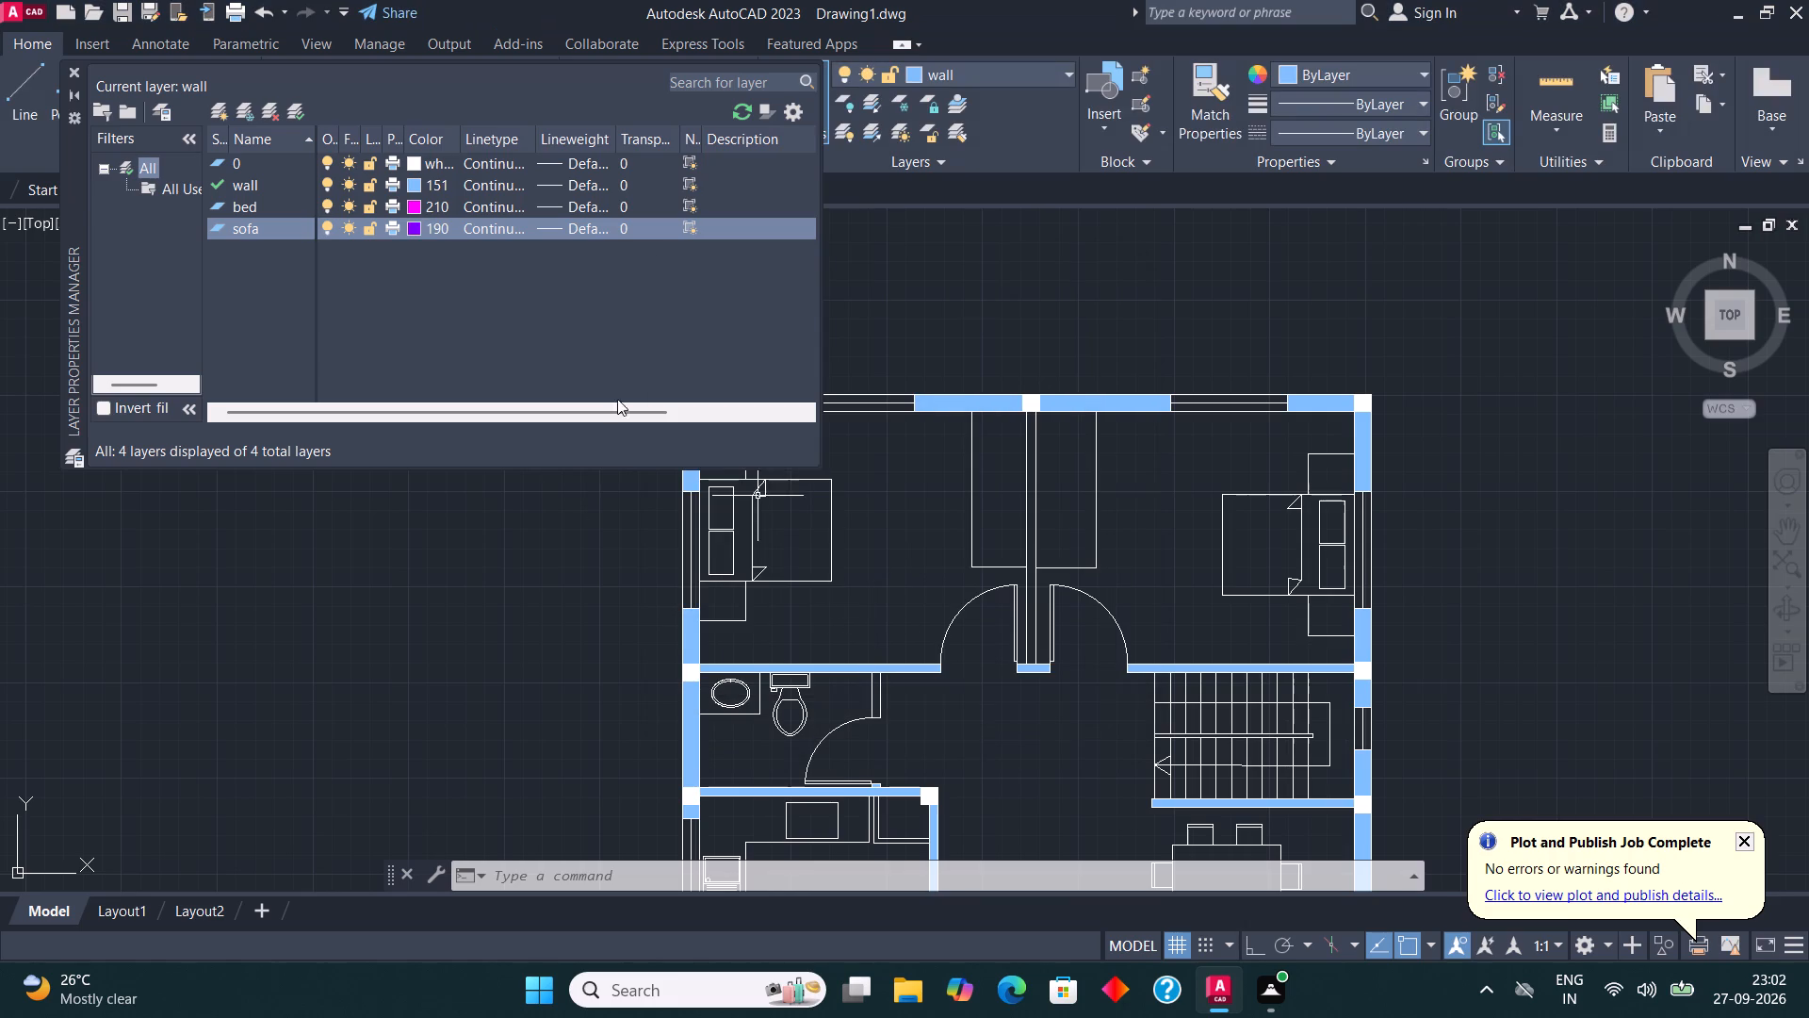
{"action": "left_click", "coordinate": [73, 75]}
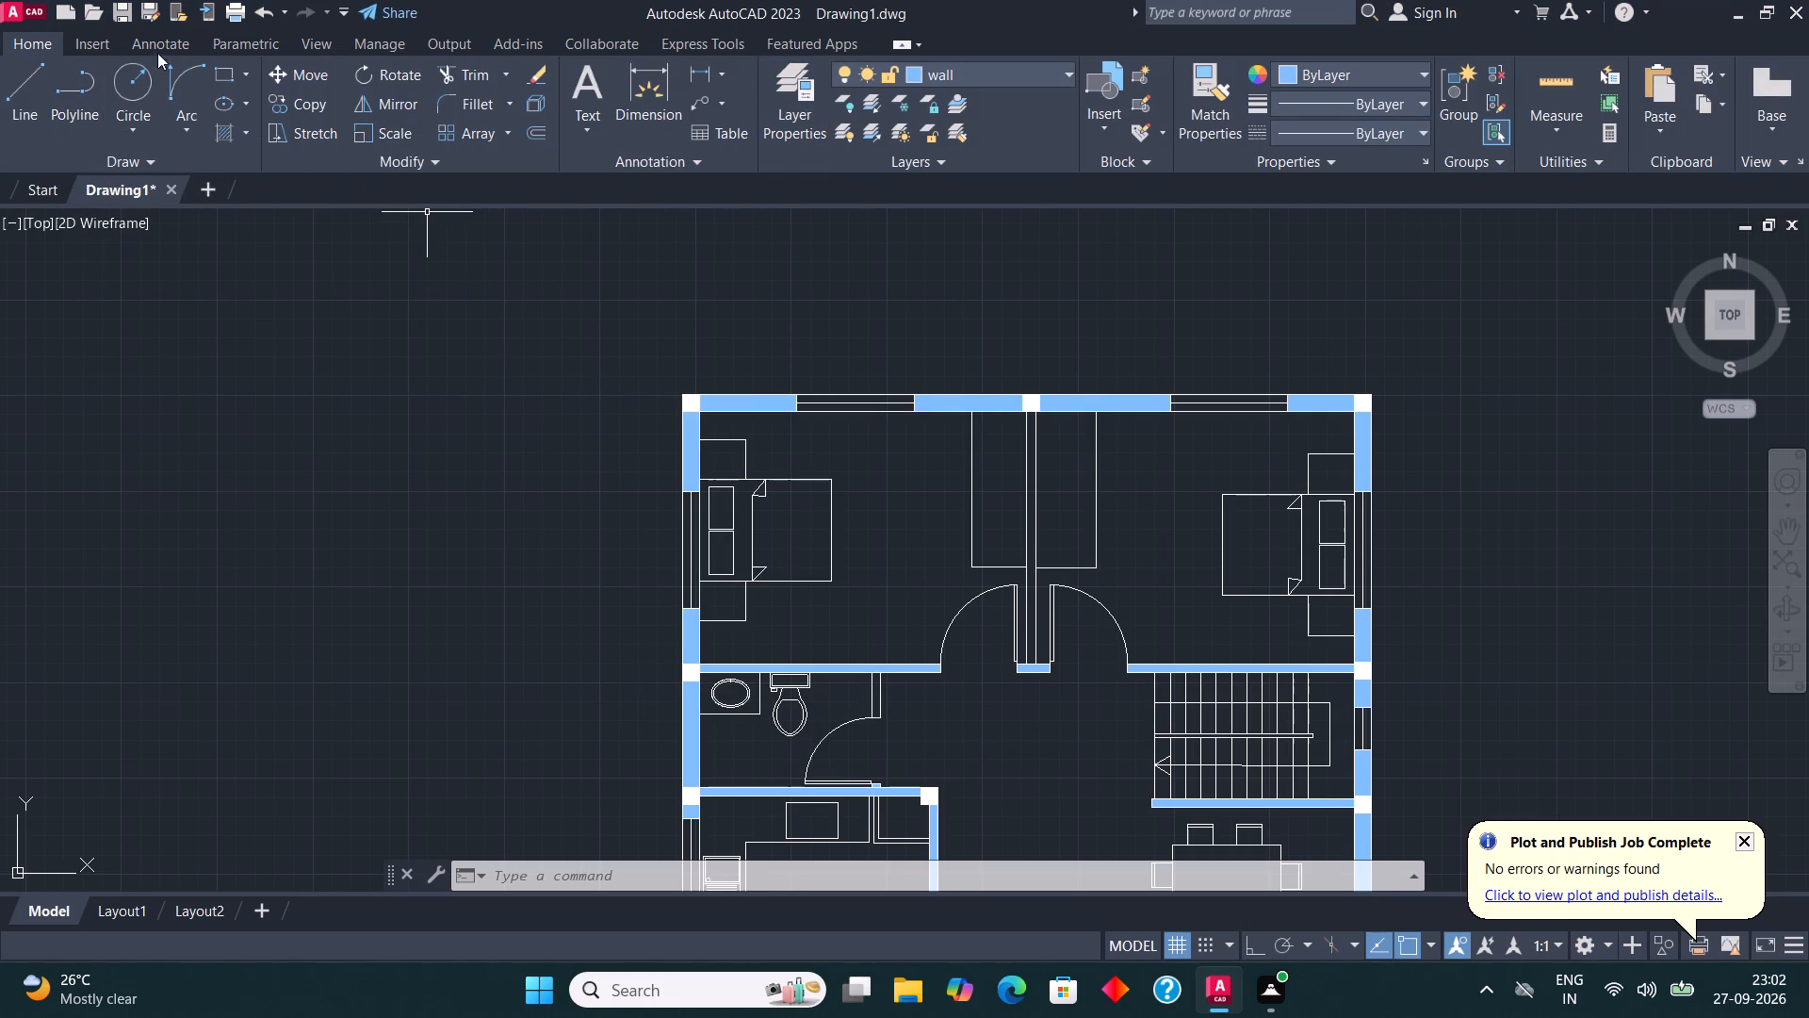
Create a new layer named door and set its colour to dark yellow, index 52.
{"action": "left_click", "coordinate": [798, 79]}
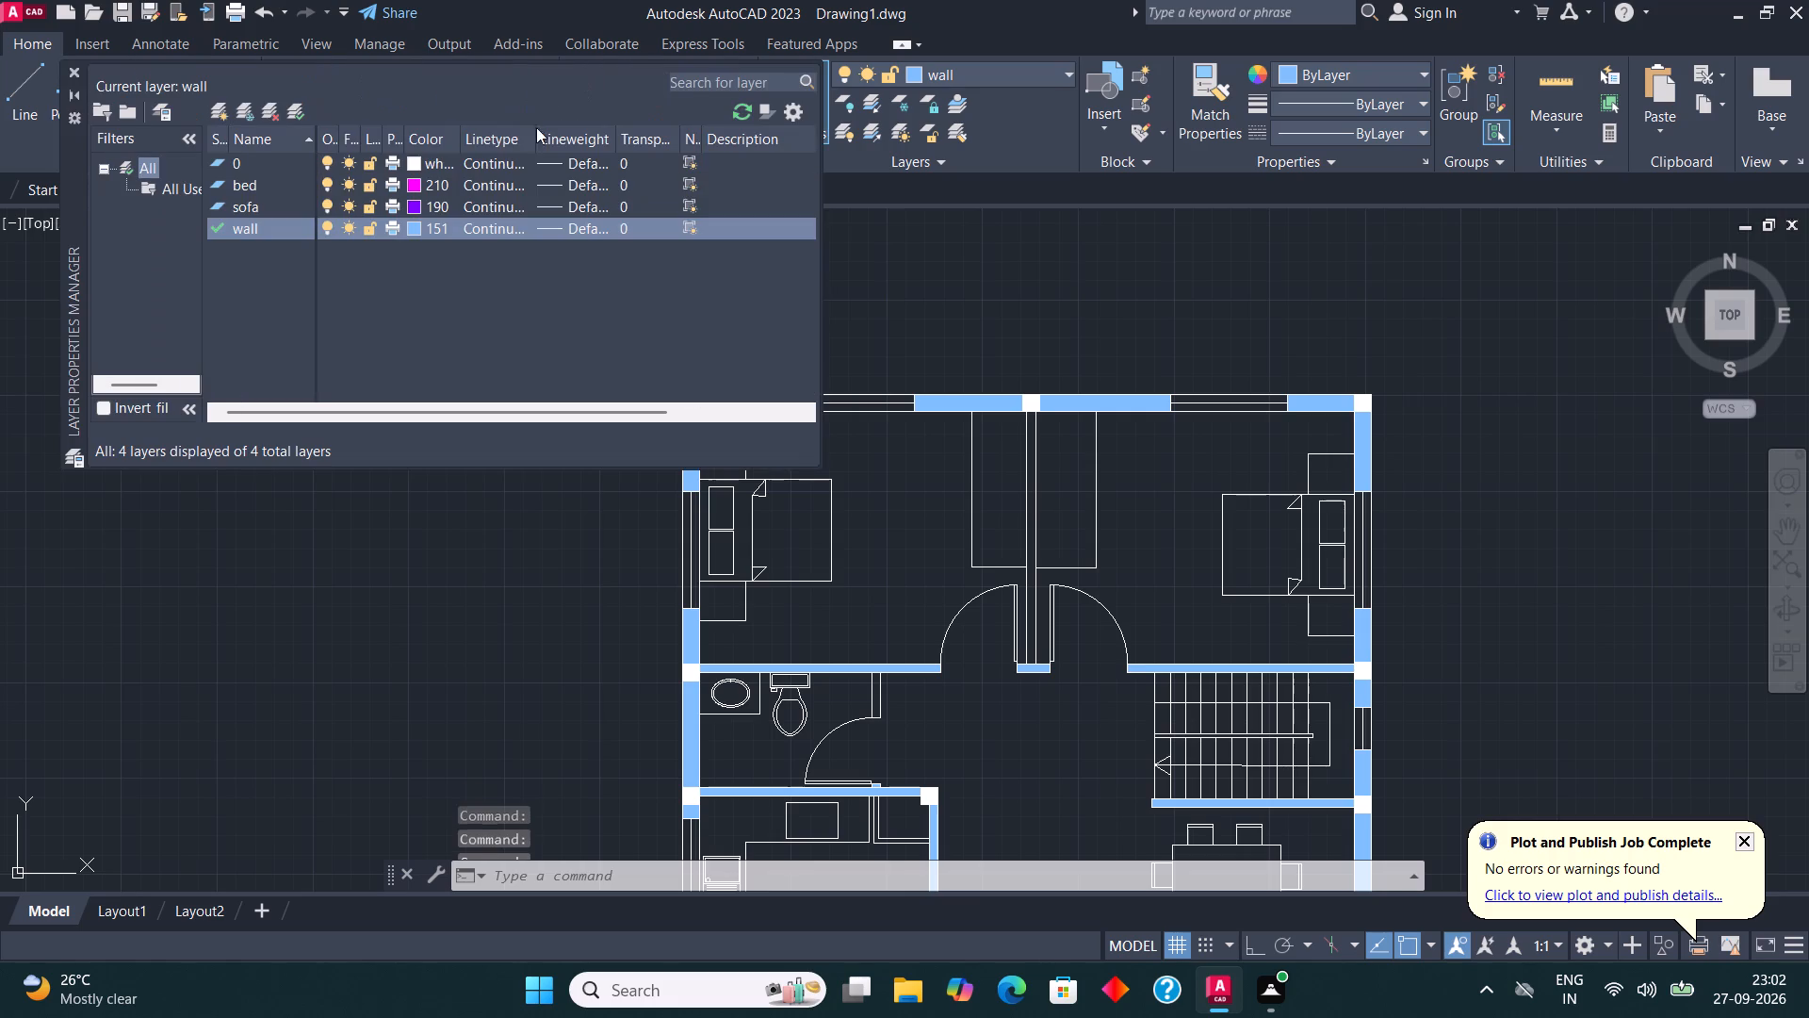
{"action": "left_click", "coordinate": [208, 111]}
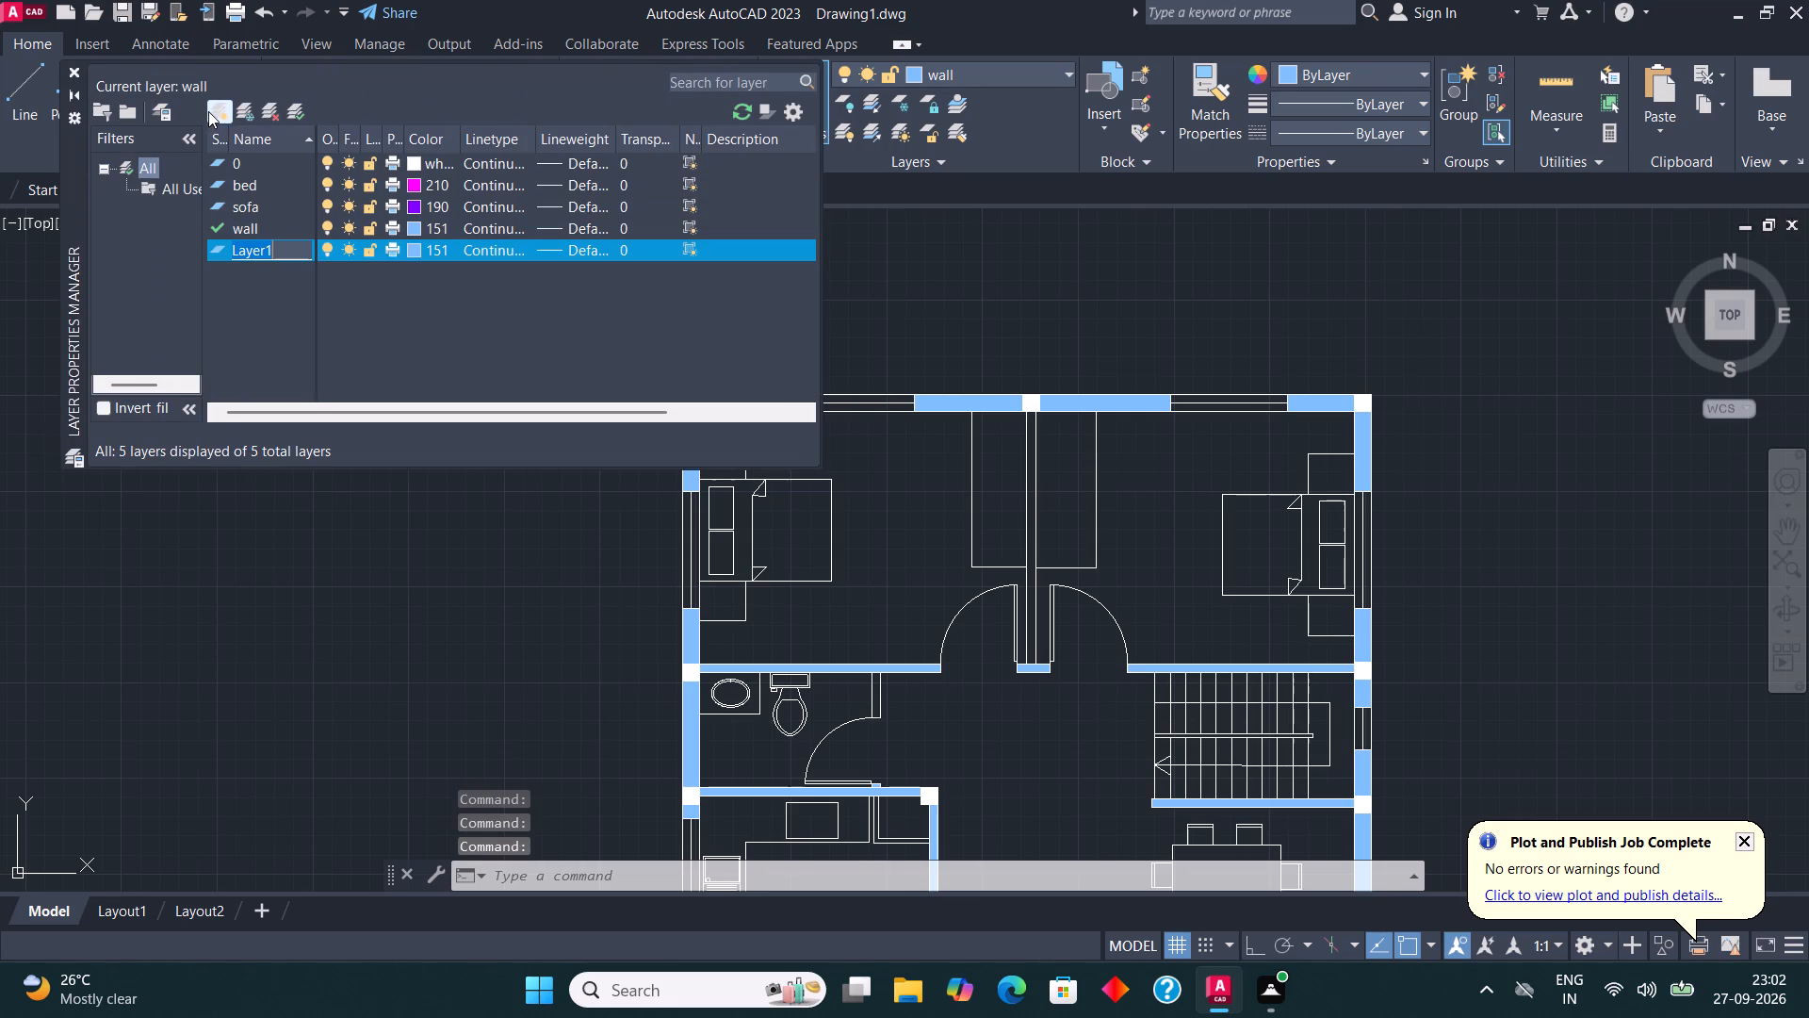
{"action": "type", "text": "door"}
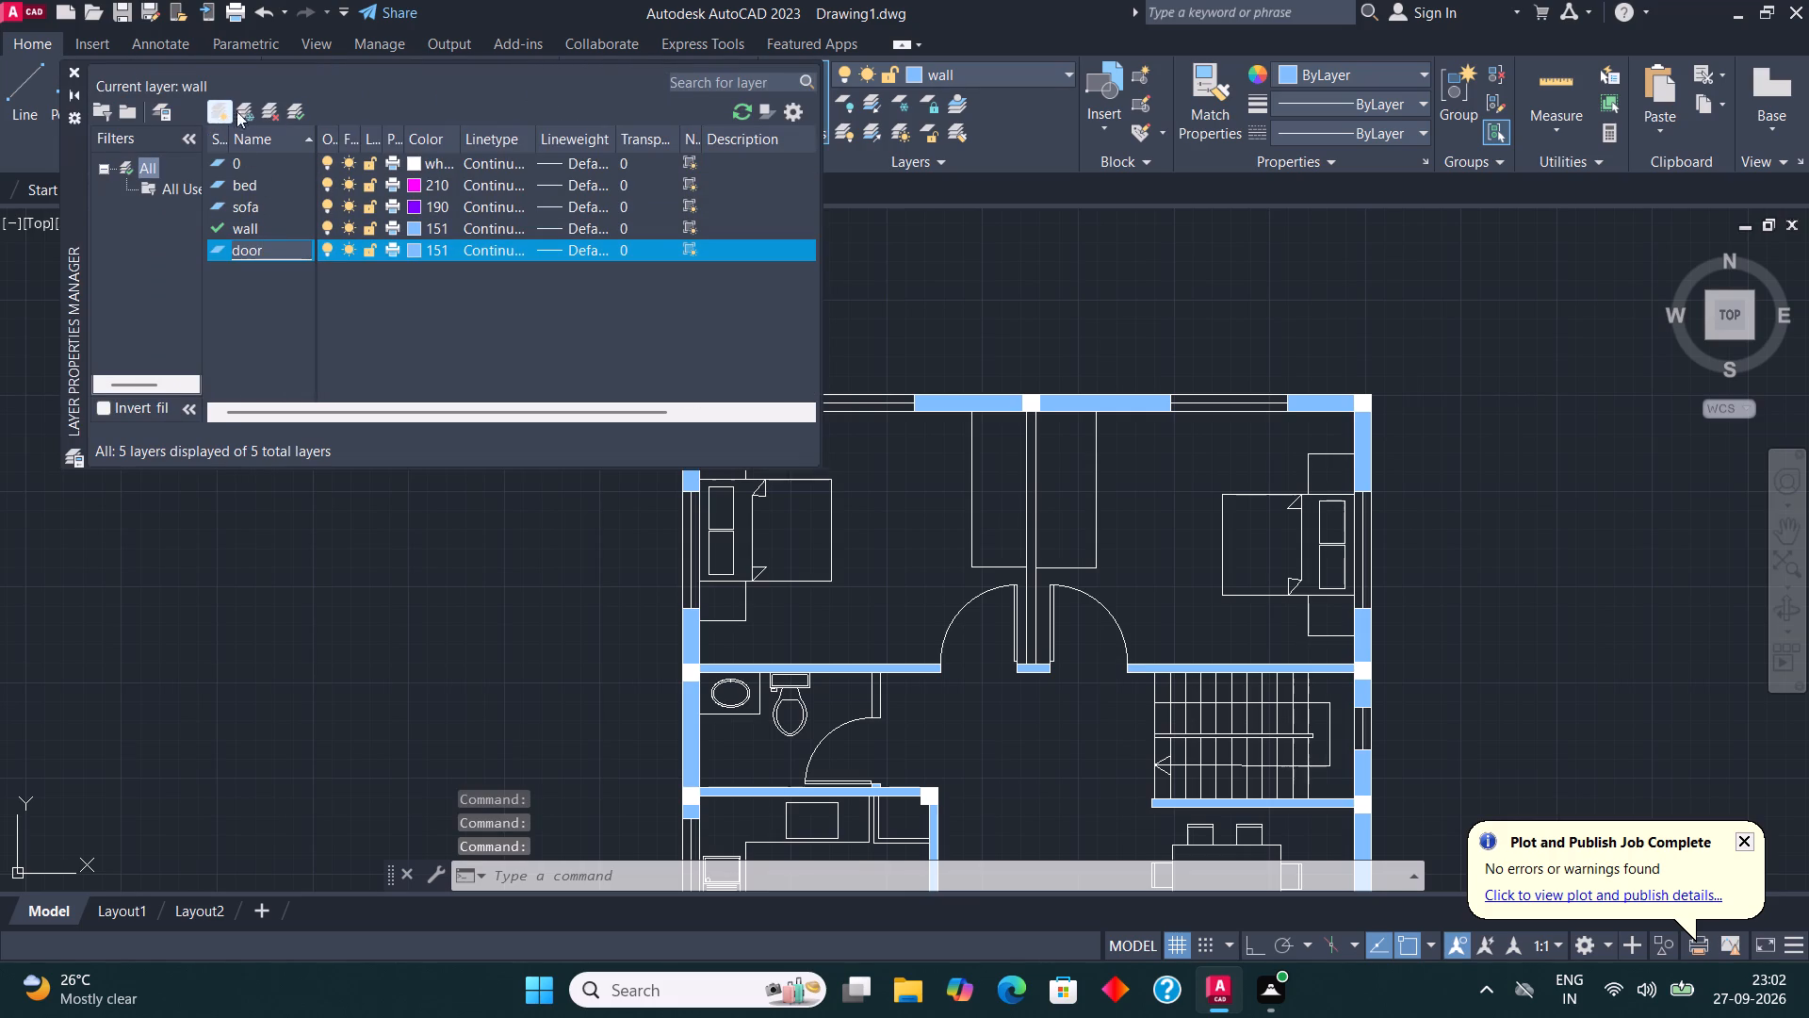
{"action": "left_click", "coordinate": [415, 249]}
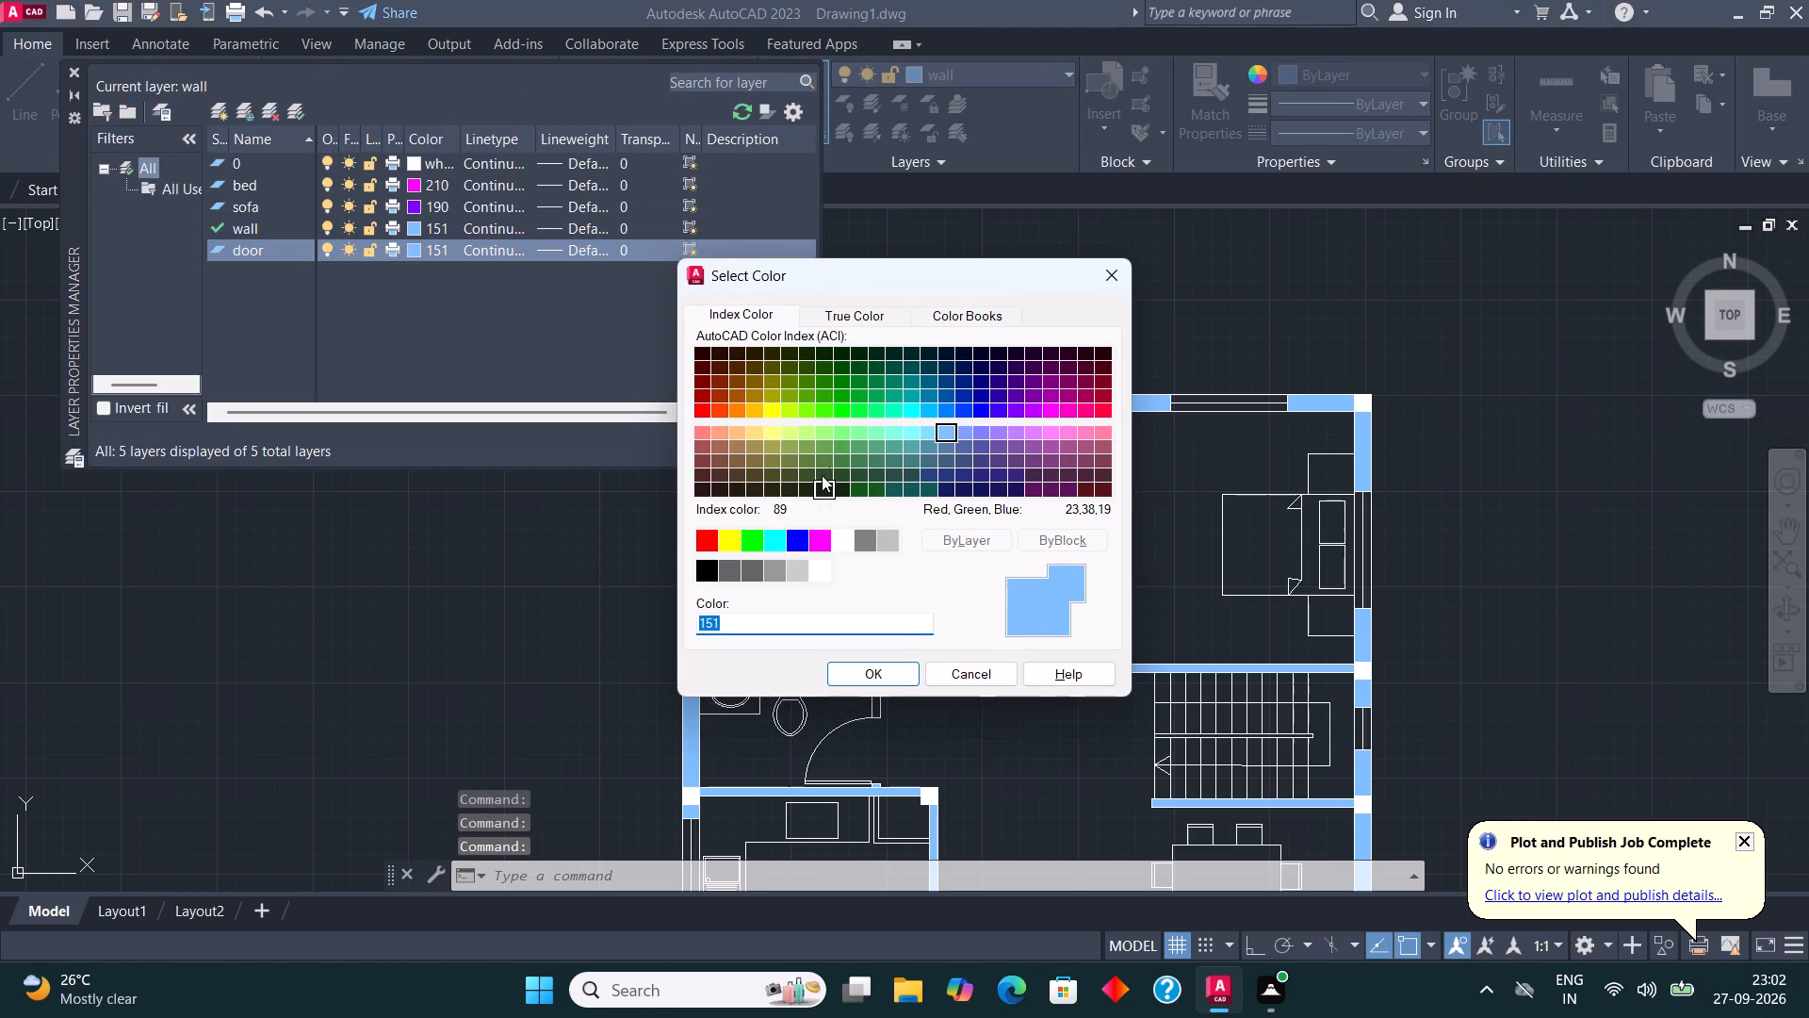
{"action": "left_click", "coordinate": [770, 406]}
{"action": "left_click", "coordinate": [774, 420]}
{"action": "left_click", "coordinate": [874, 681]}
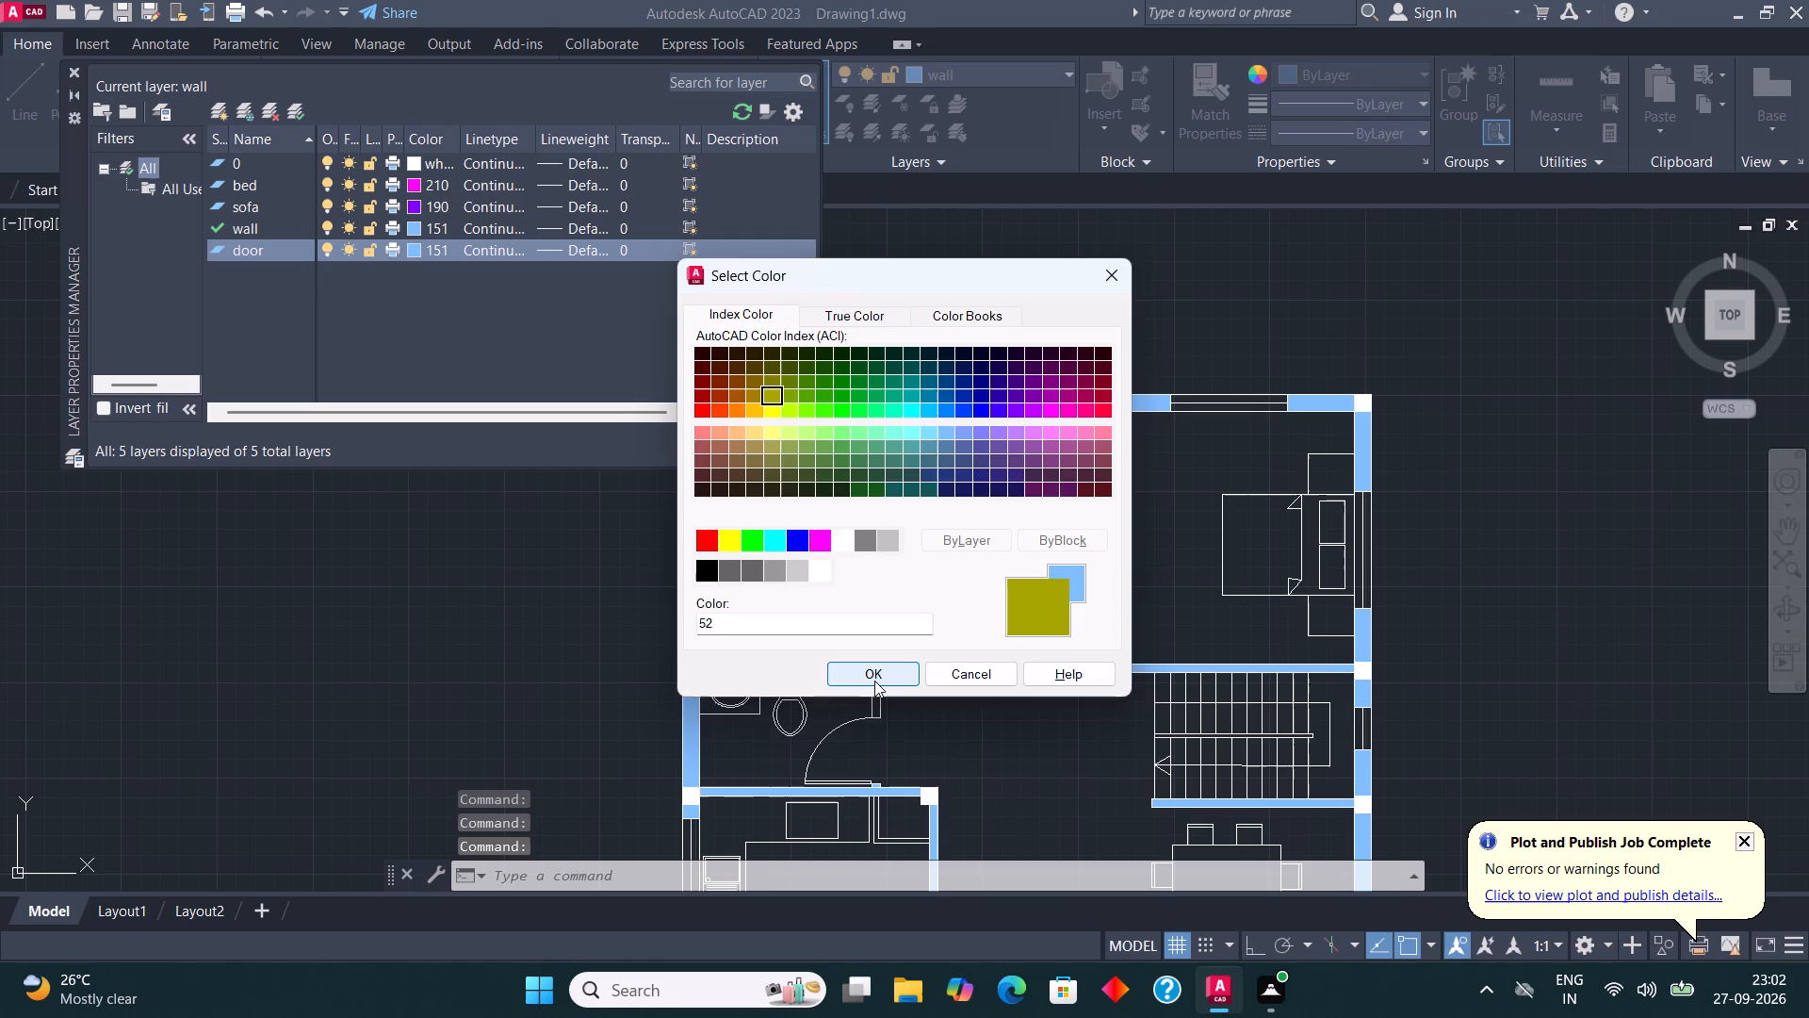
{"action": "left_click", "coordinate": [413, 248]}
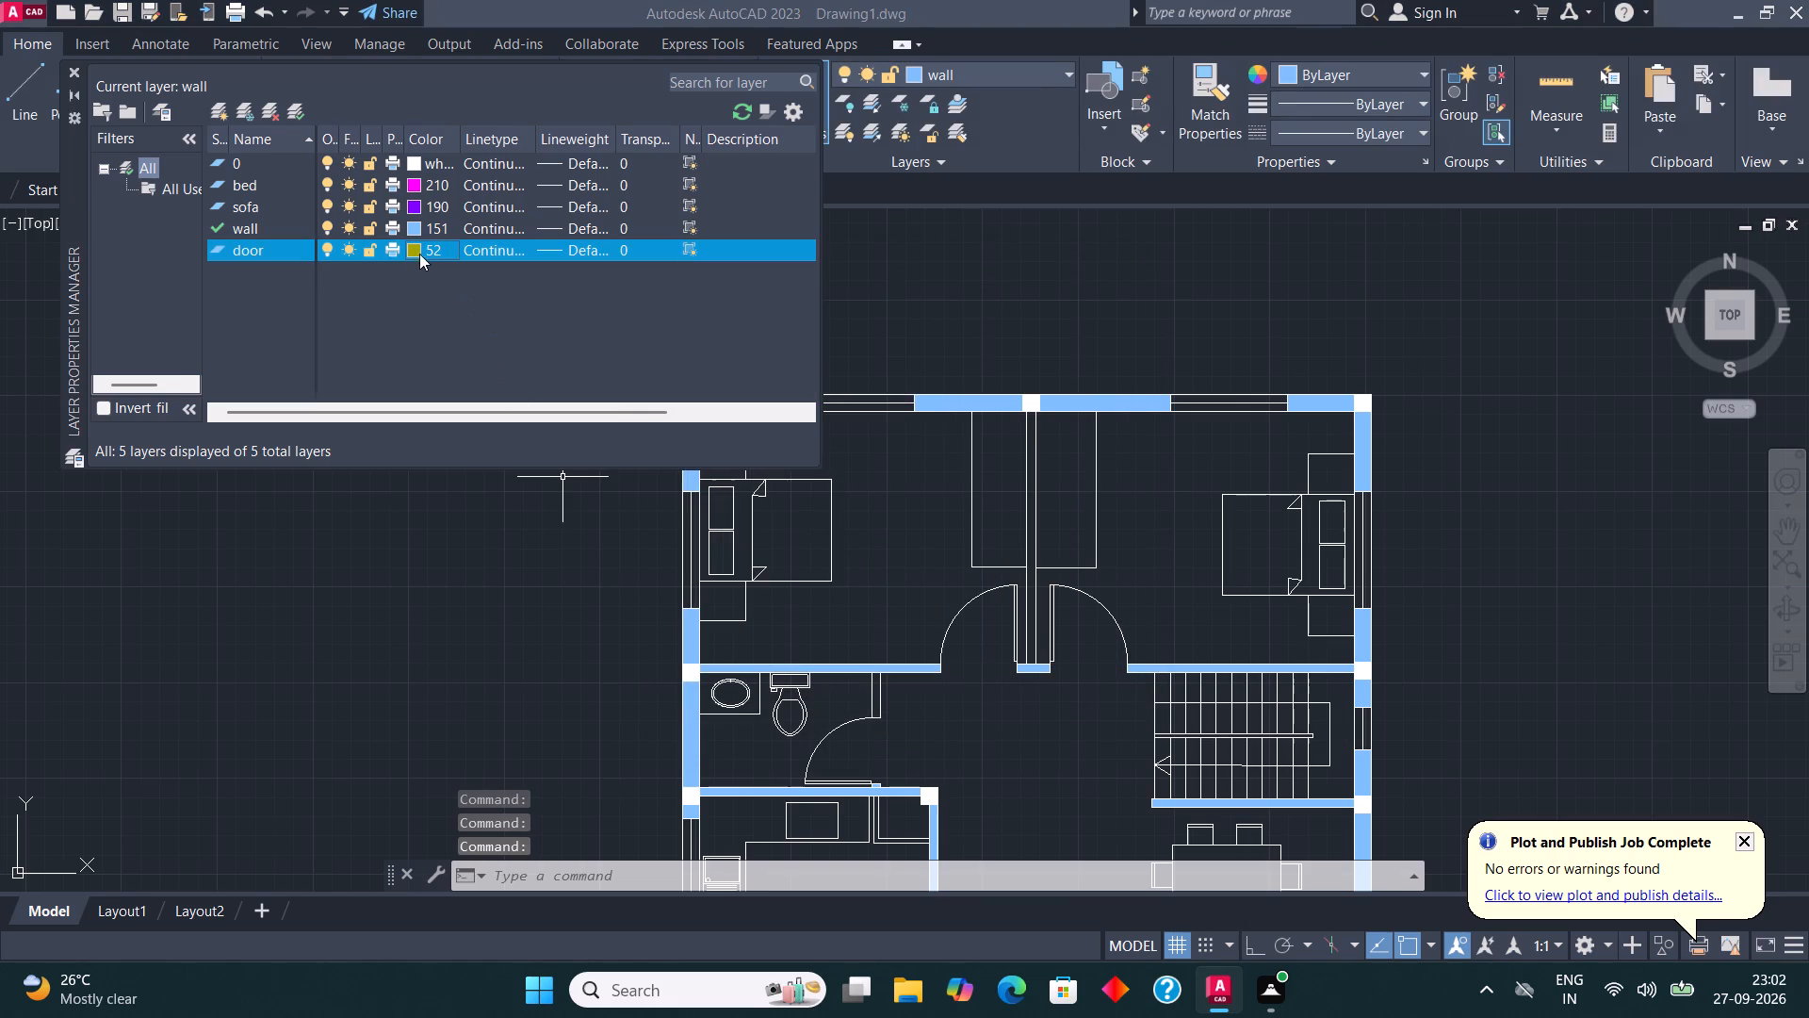
{"action": "key", "text": "Escape"}
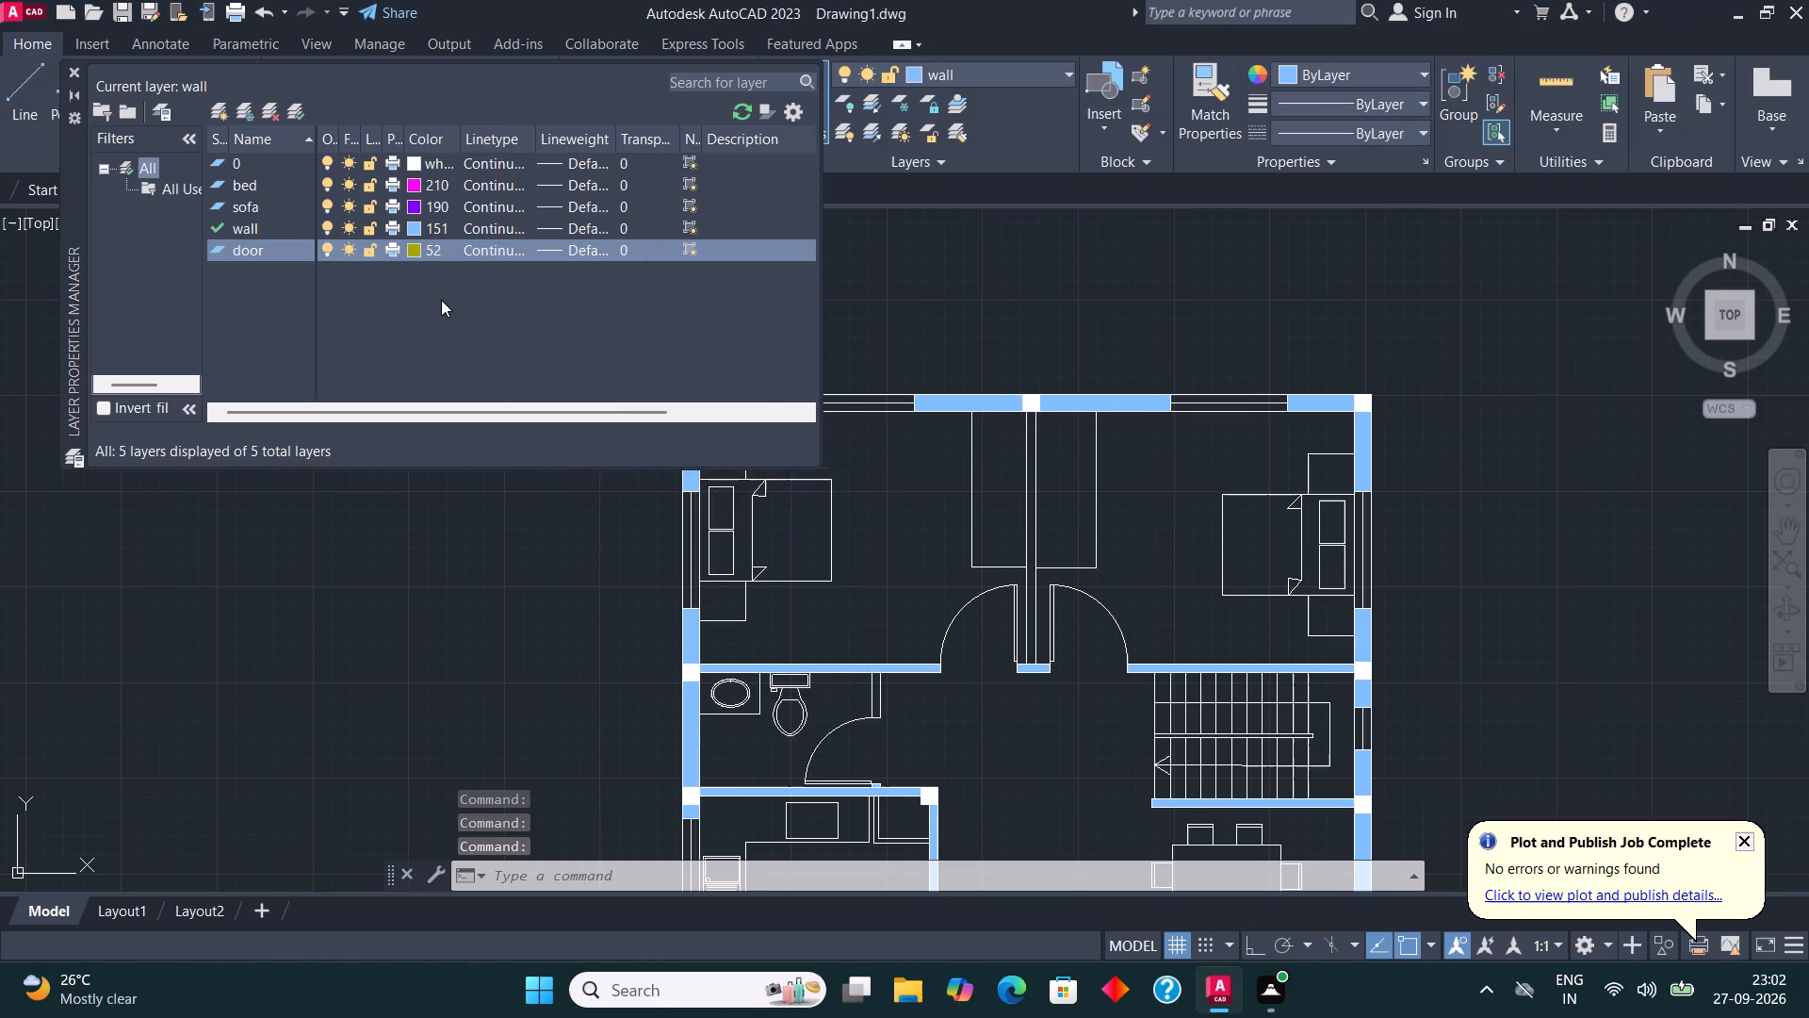
Create a new layer named window with orange-red colour index 20, and close the layer manager.
{"action": "left_click", "coordinate": [223, 110]}
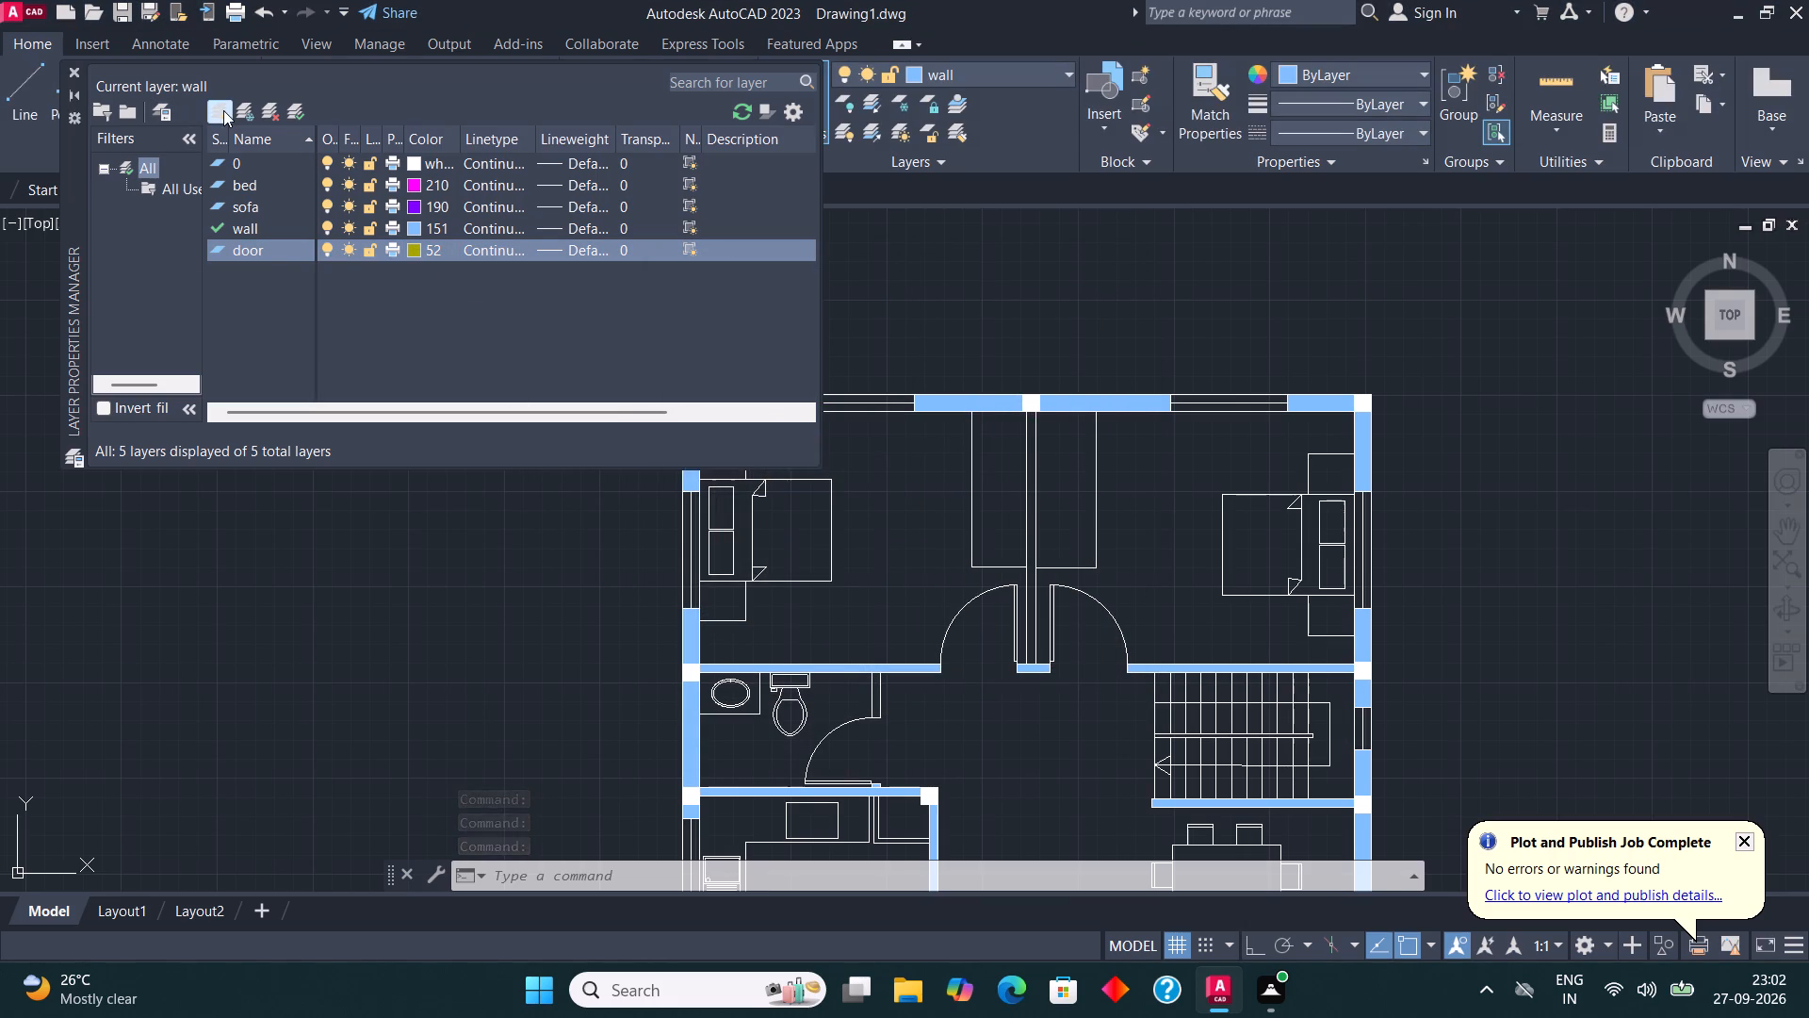
{"action": "type", "text": "windoe"}
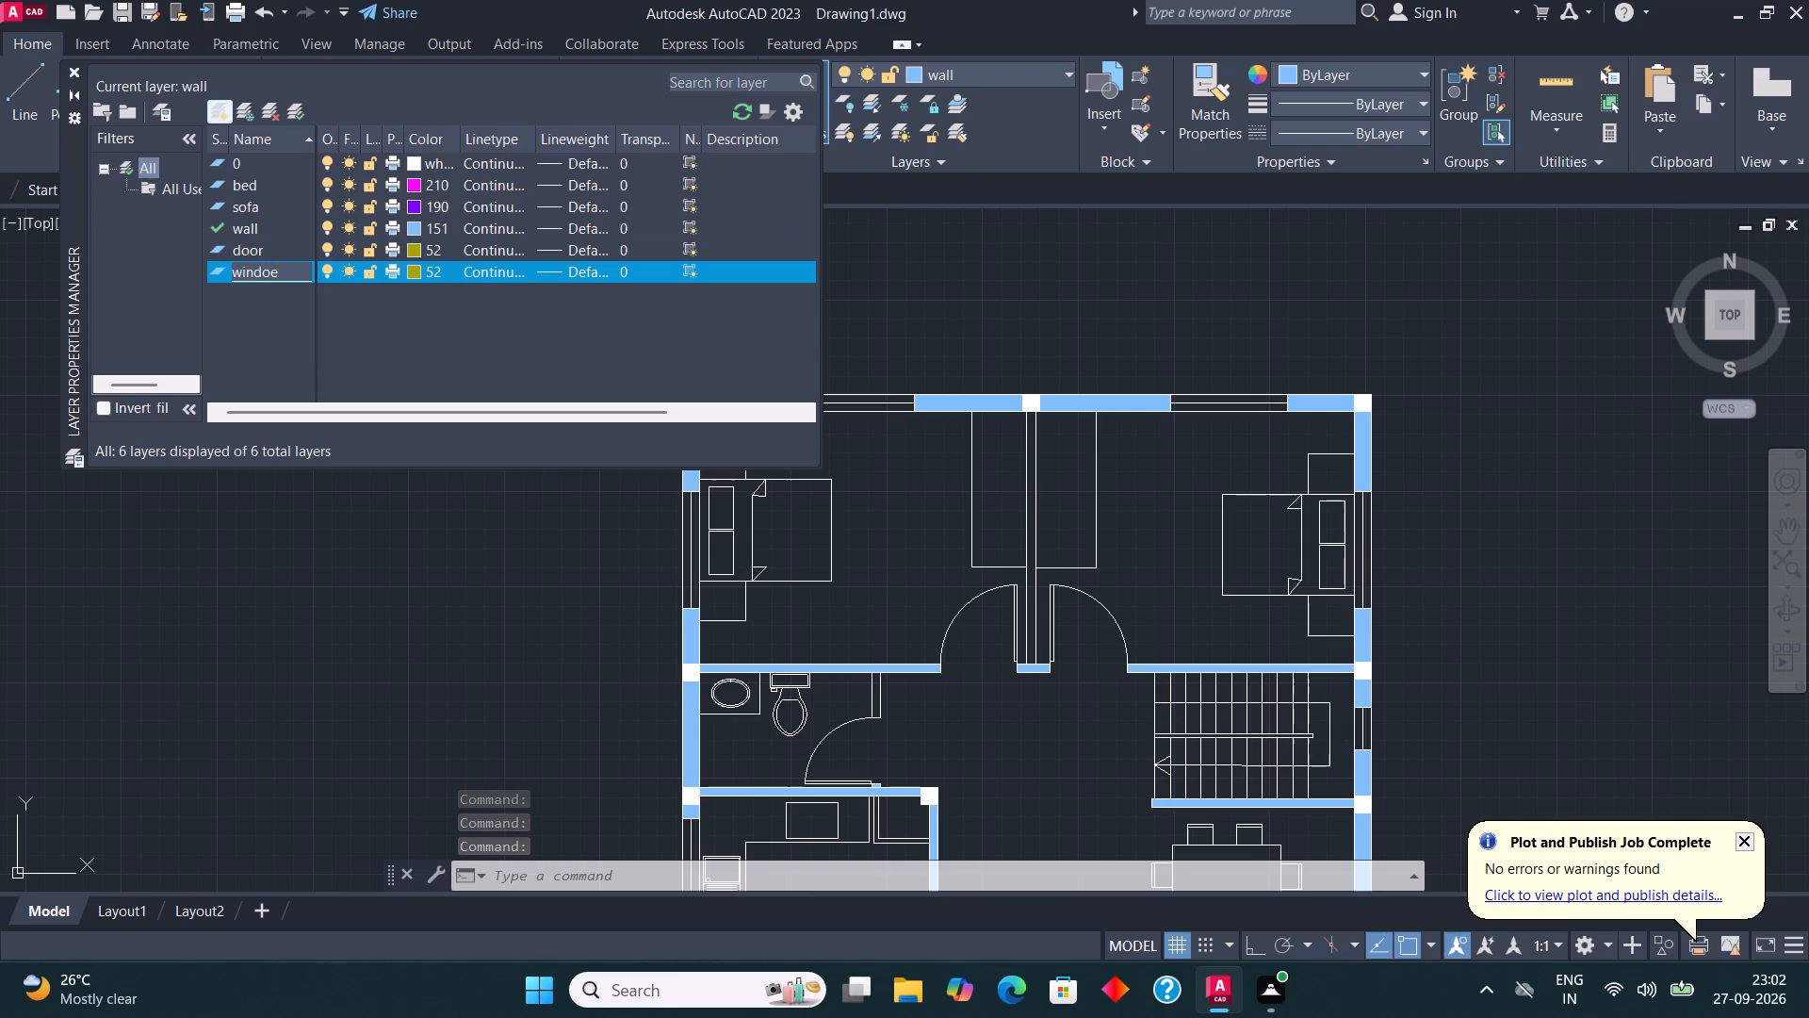
{"action": "key", "text": "BackSpace"}
{"action": "key", "text": "w"}
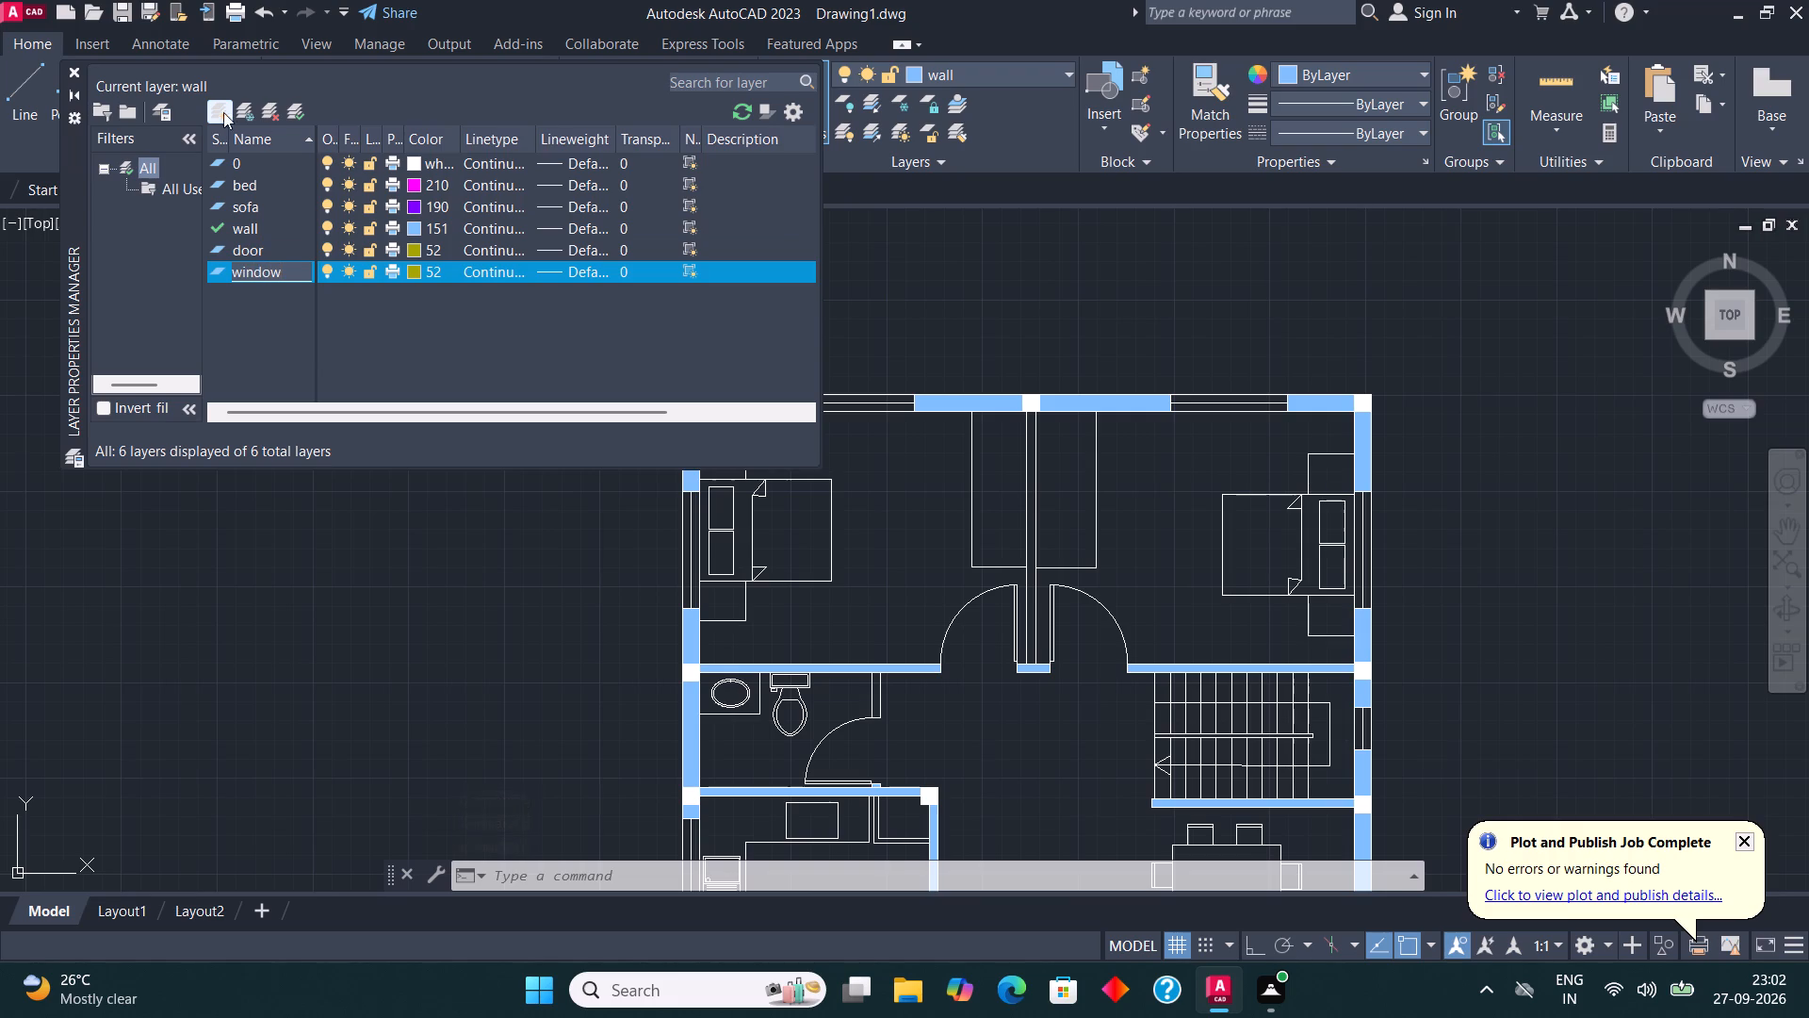
{"action": "left_click", "coordinate": [416, 273]}
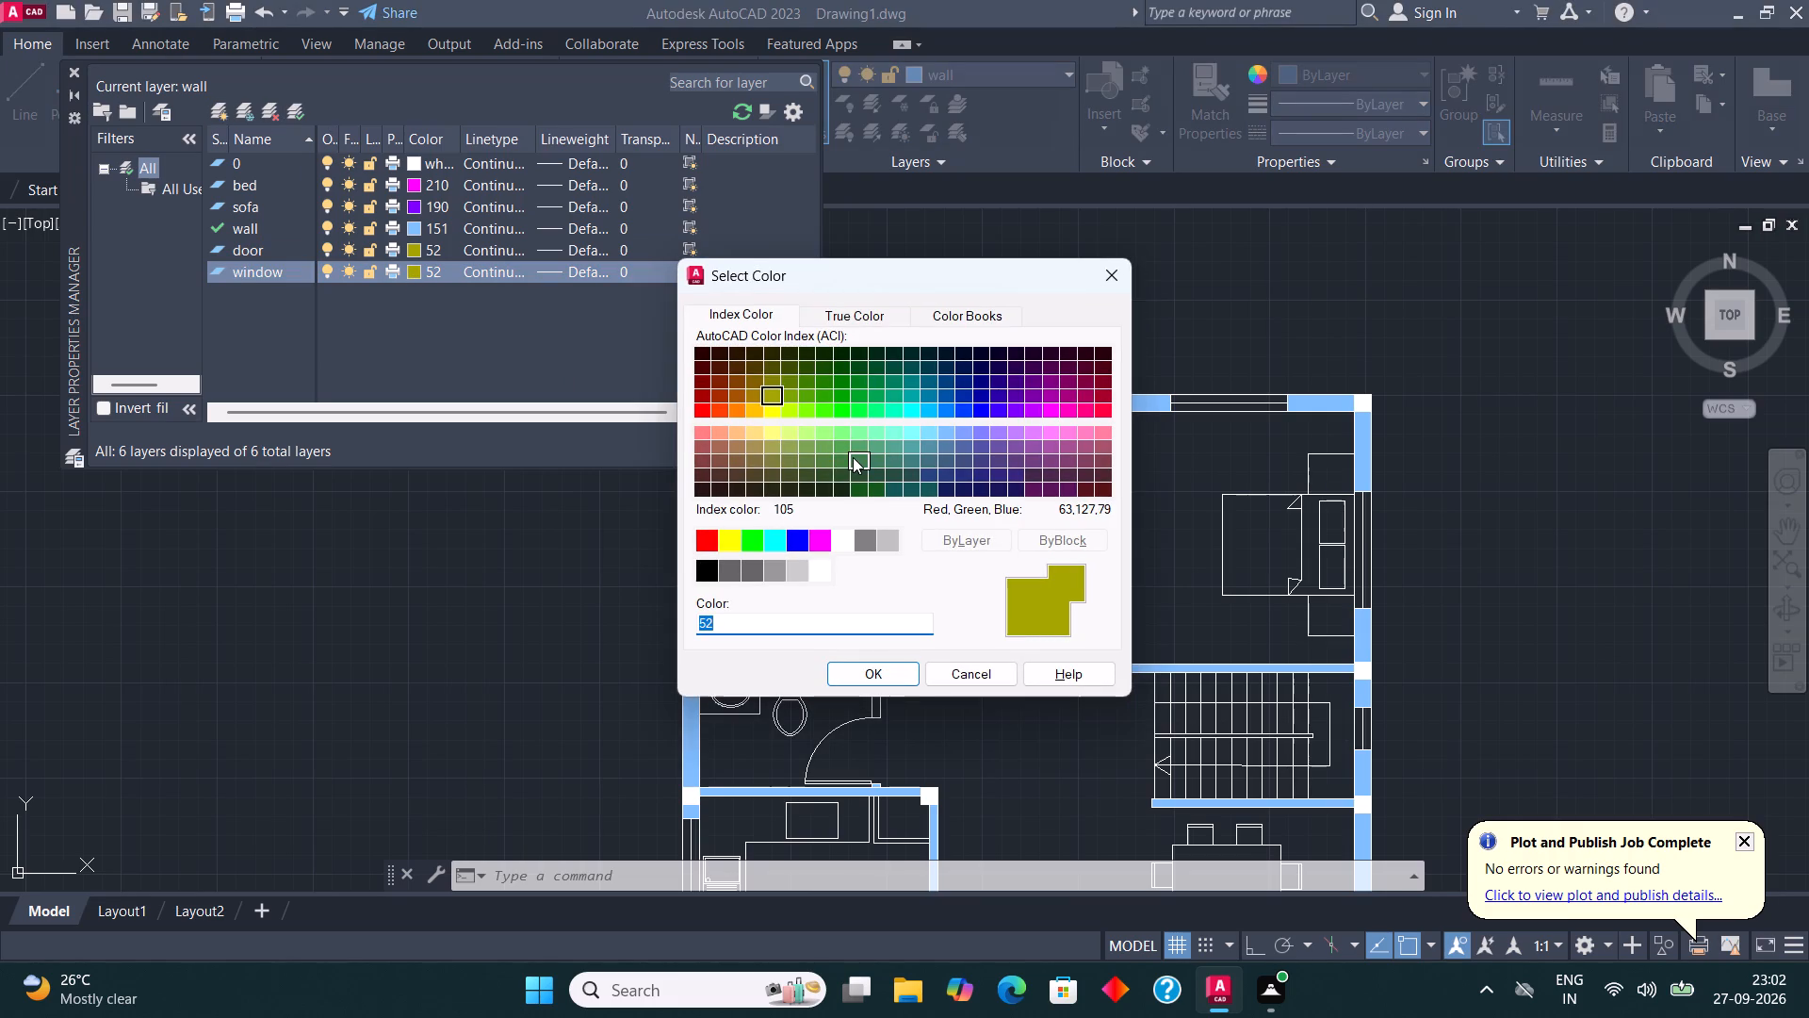
{"action": "left_click", "coordinate": [710, 411]}
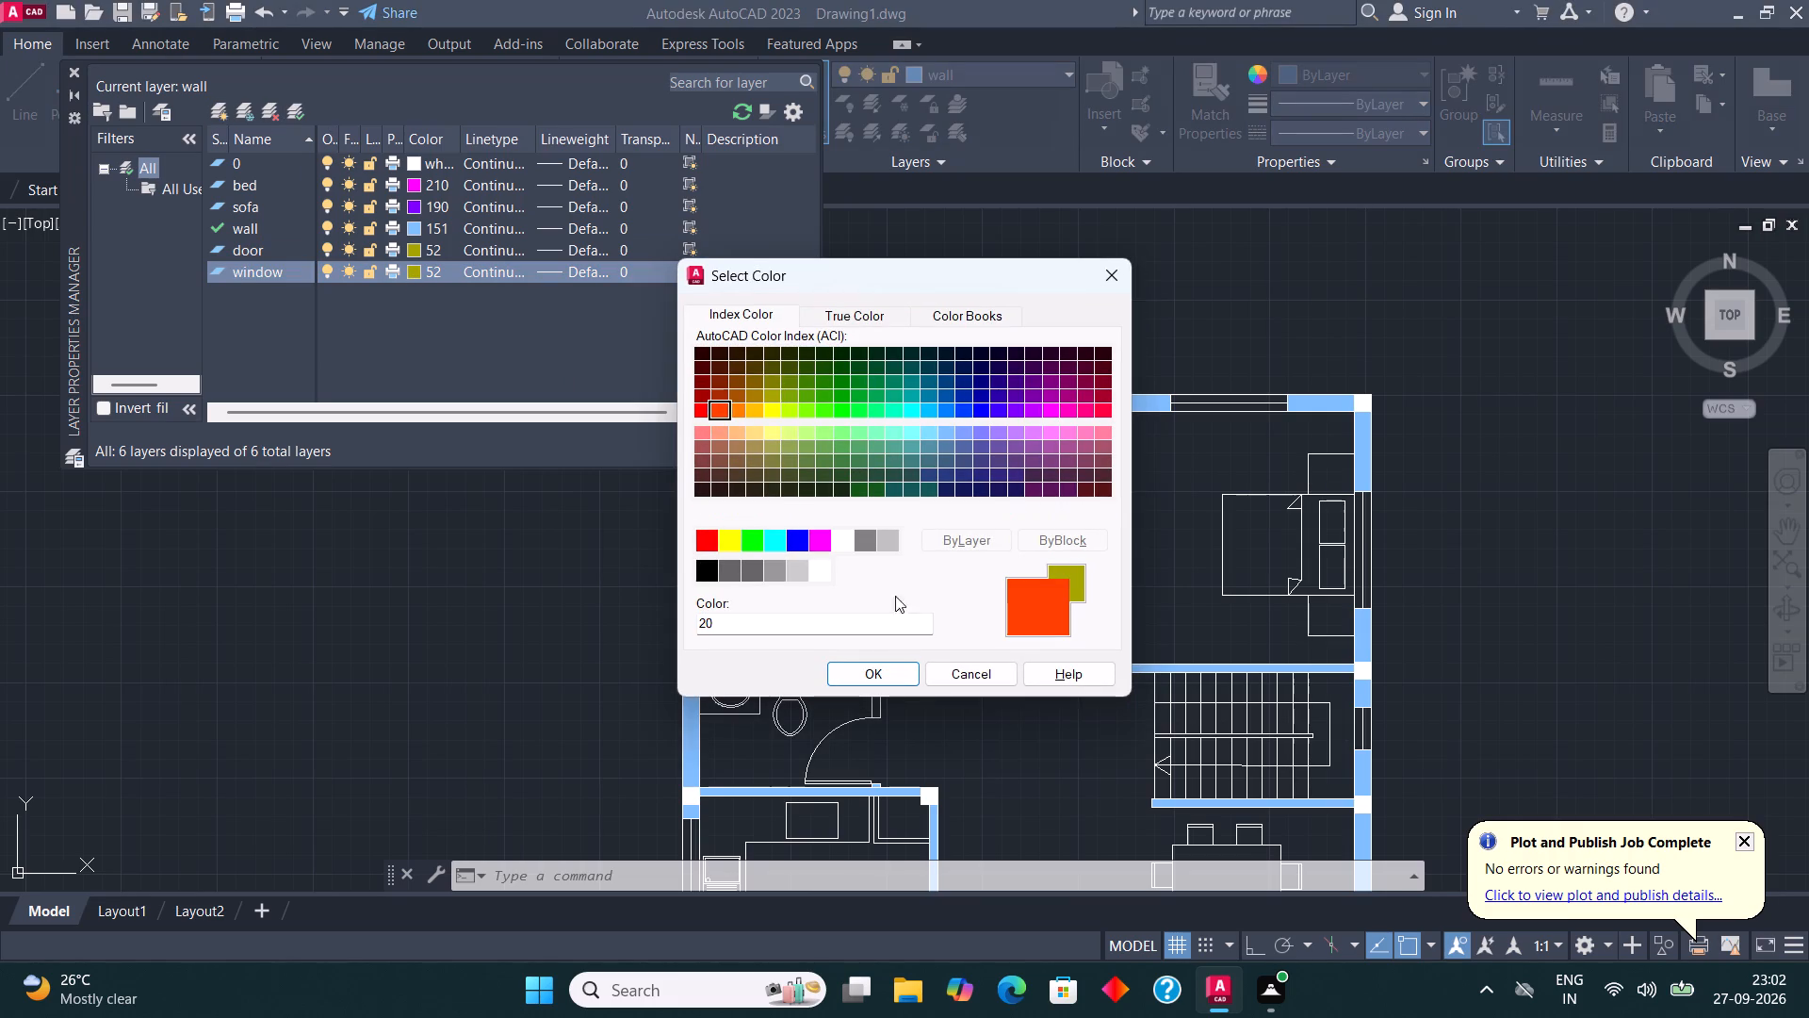
{"action": "left_click", "coordinate": [874, 676]}
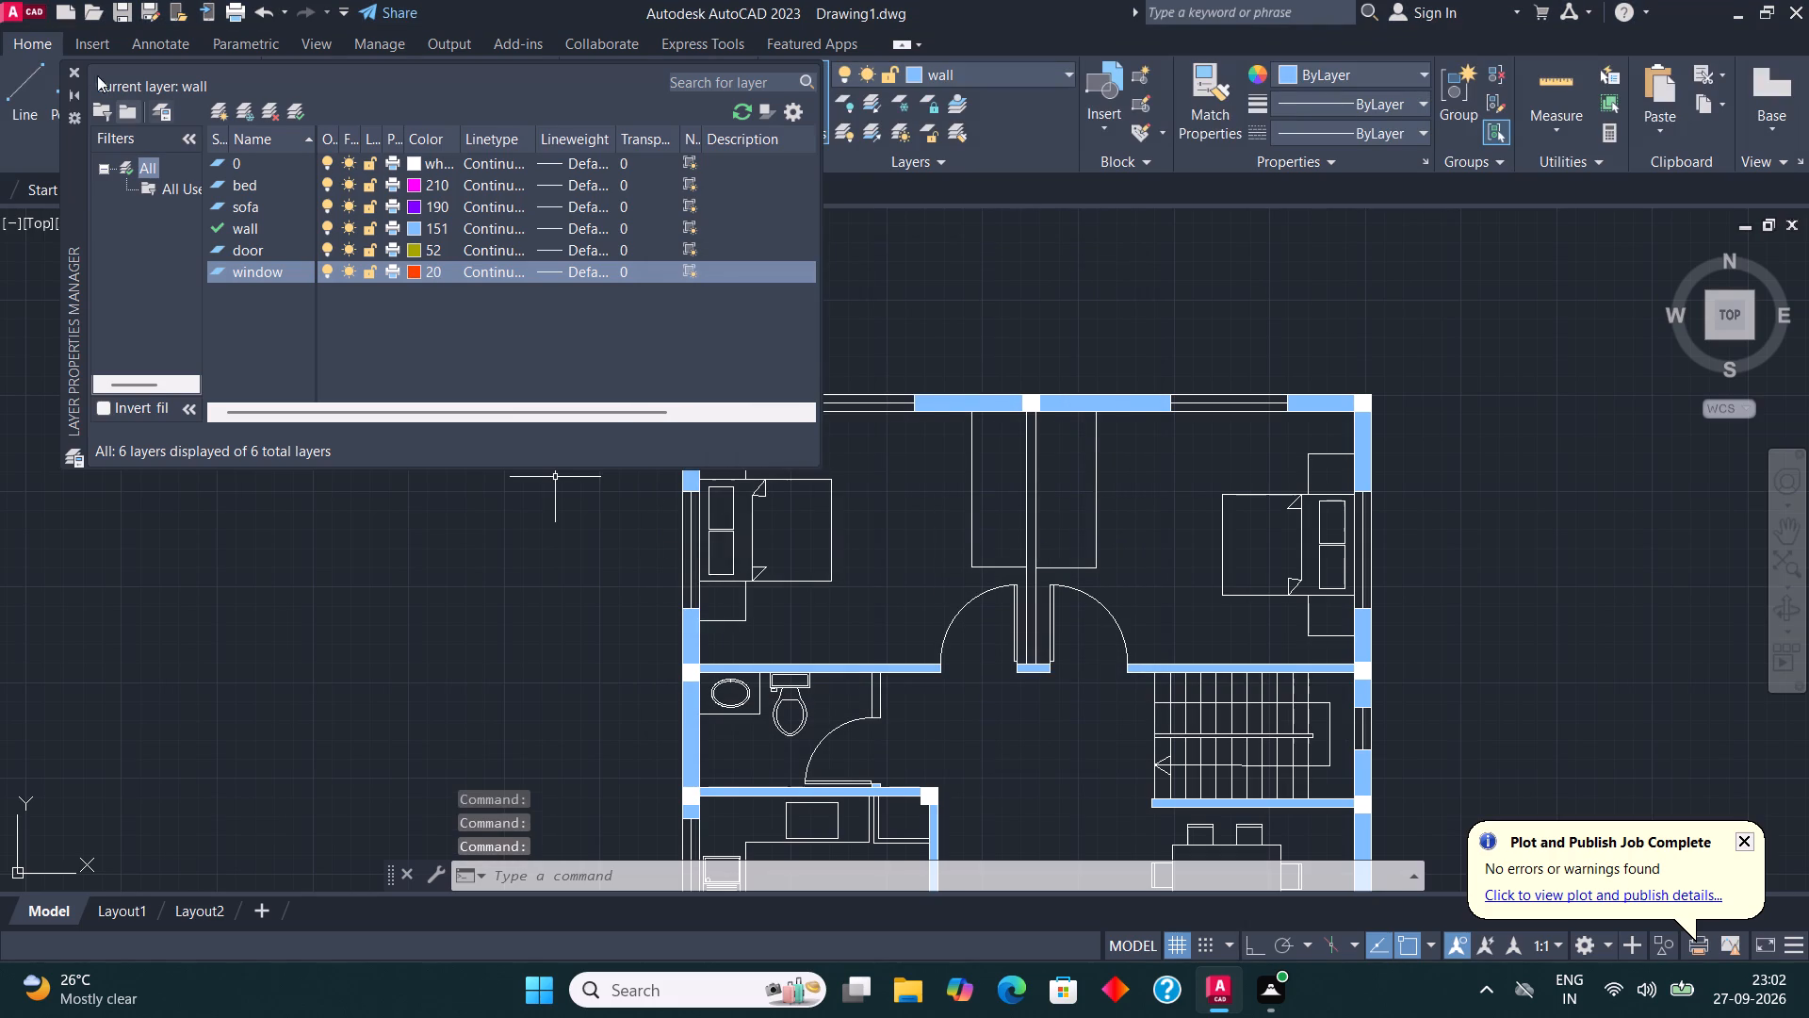
{"action": "left_click", "coordinate": [71, 70]}
Assign the northwest bedroom's bed and its two bedside tables to the bed layer.
{"action": "scroll", "coordinate": [844, 600], "scroll_direction": "up", "scroll_amount": 1}
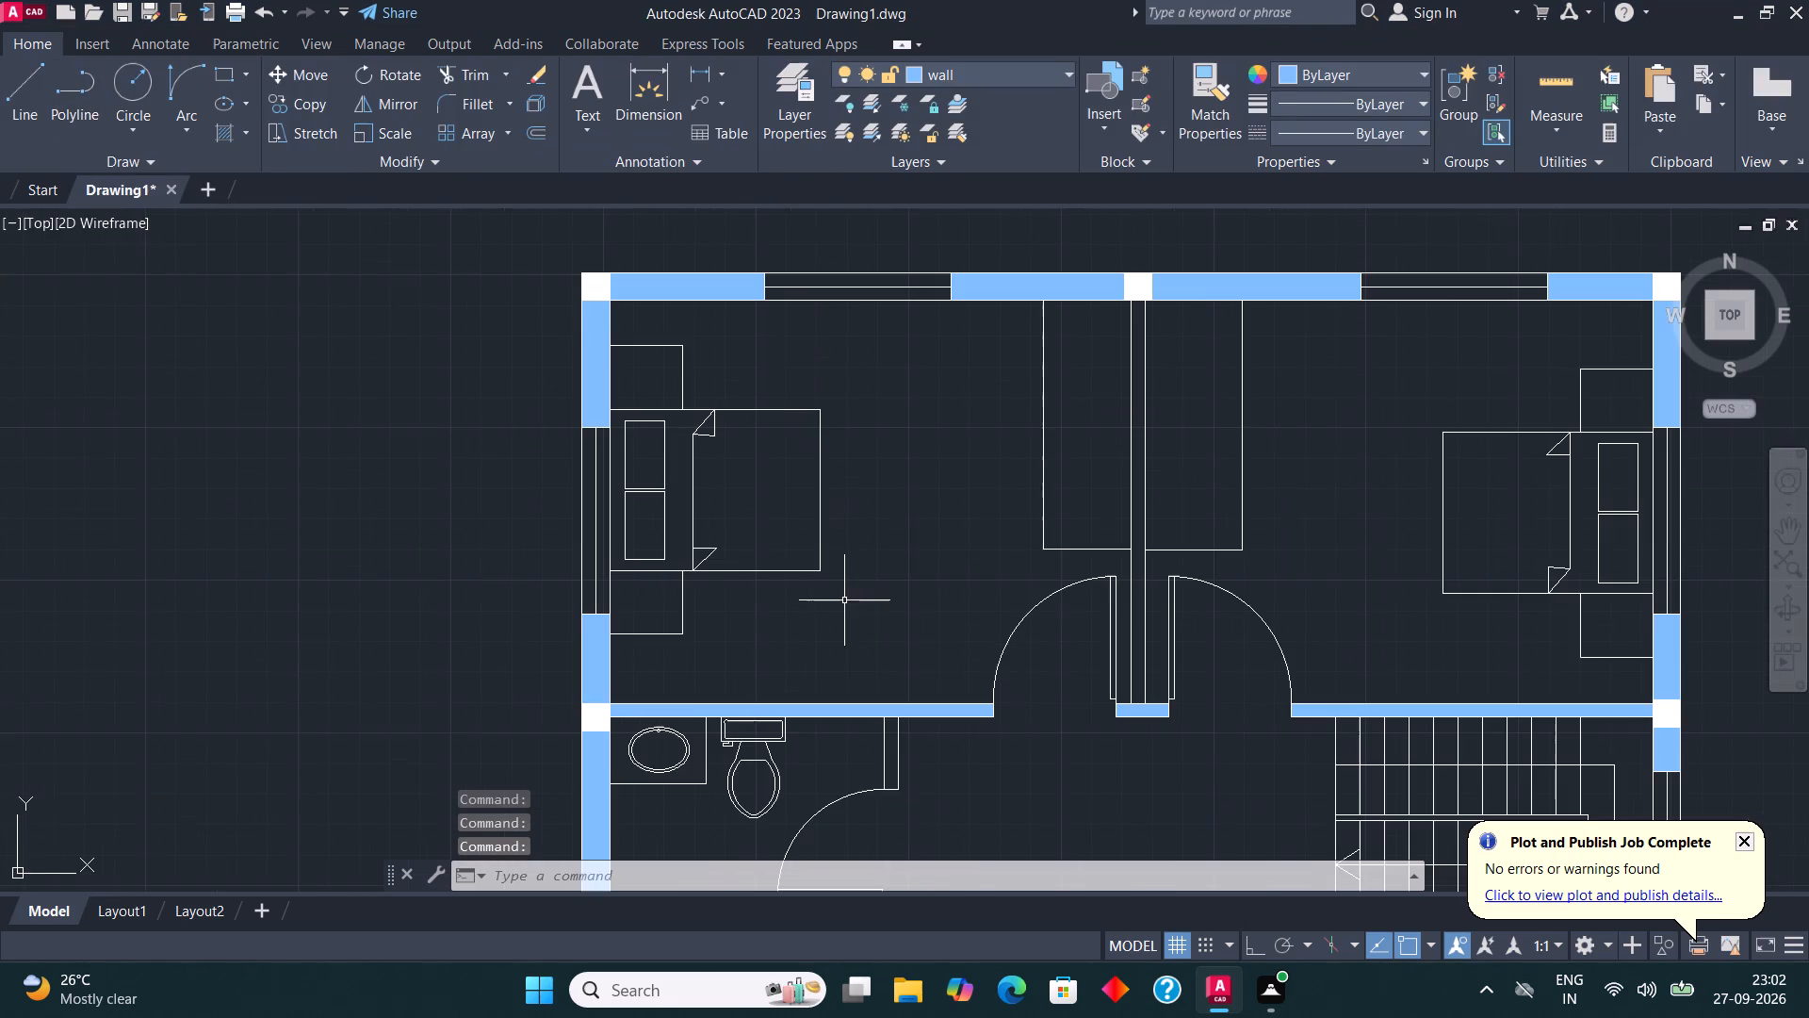
{"action": "left_click", "coordinate": [839, 639]}
{"action": "left_click", "coordinate": [614, 339]}
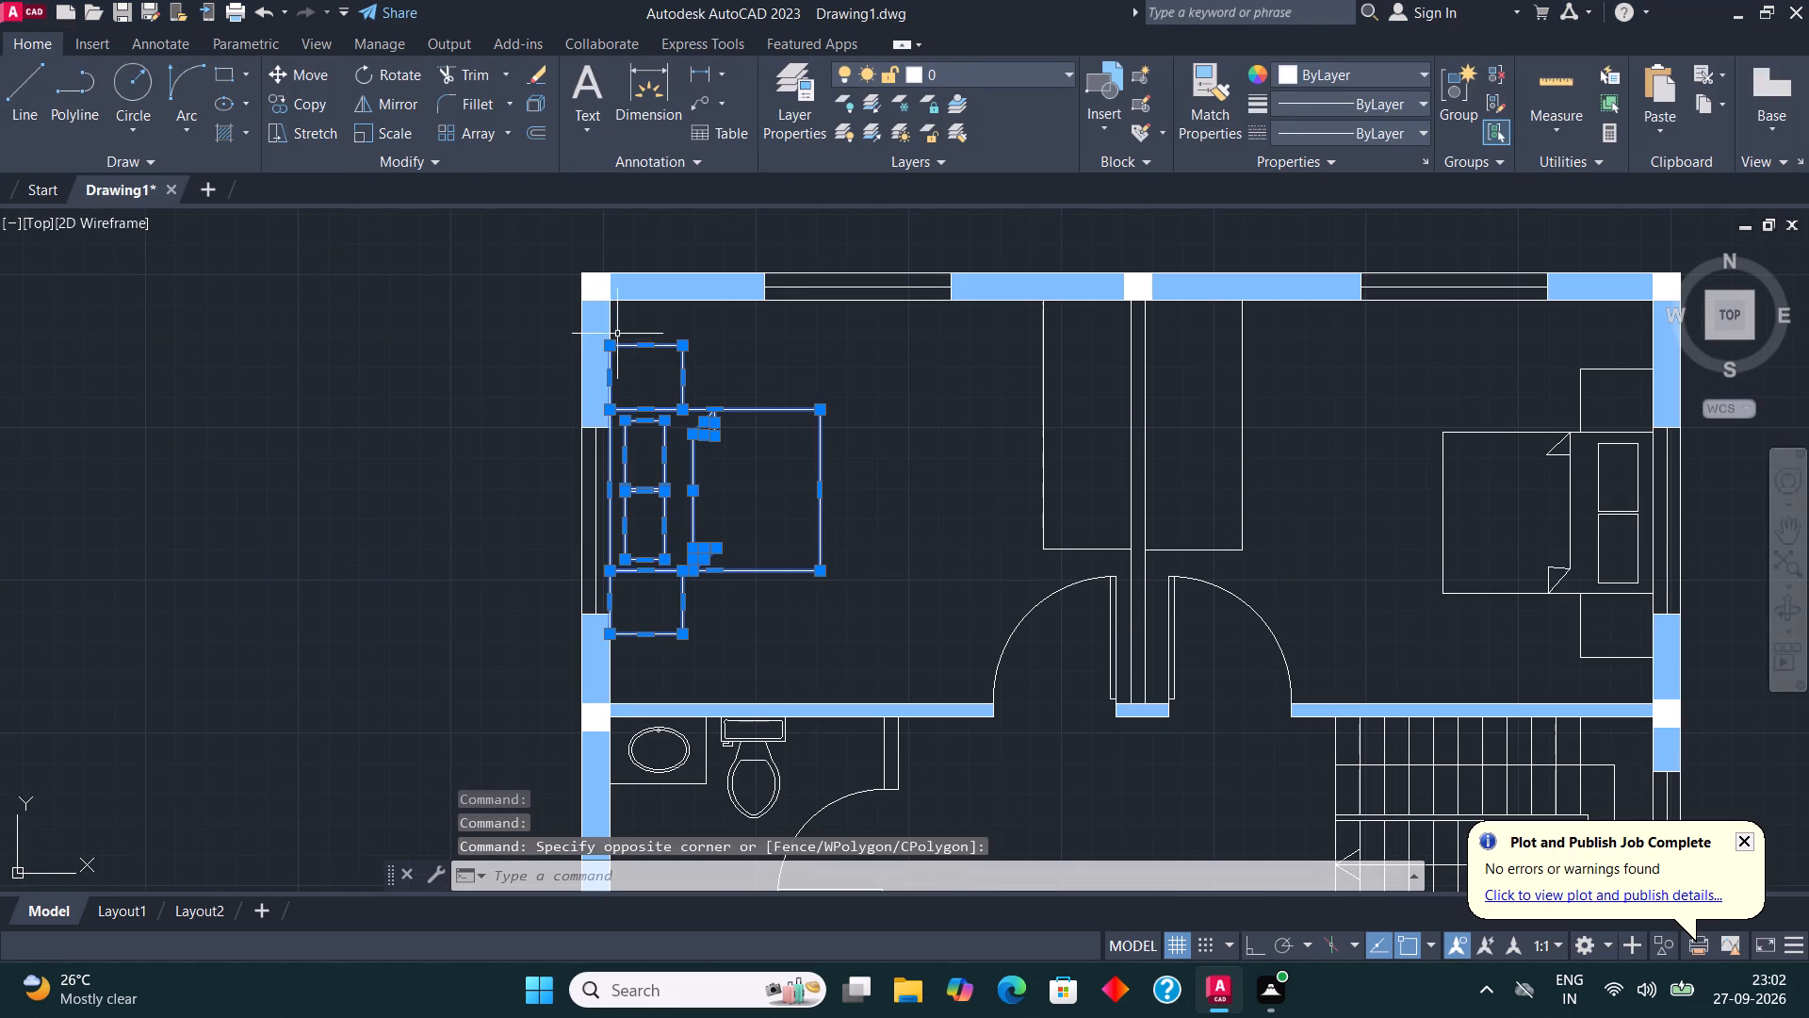
{"action": "left_click", "coordinate": [943, 70]}
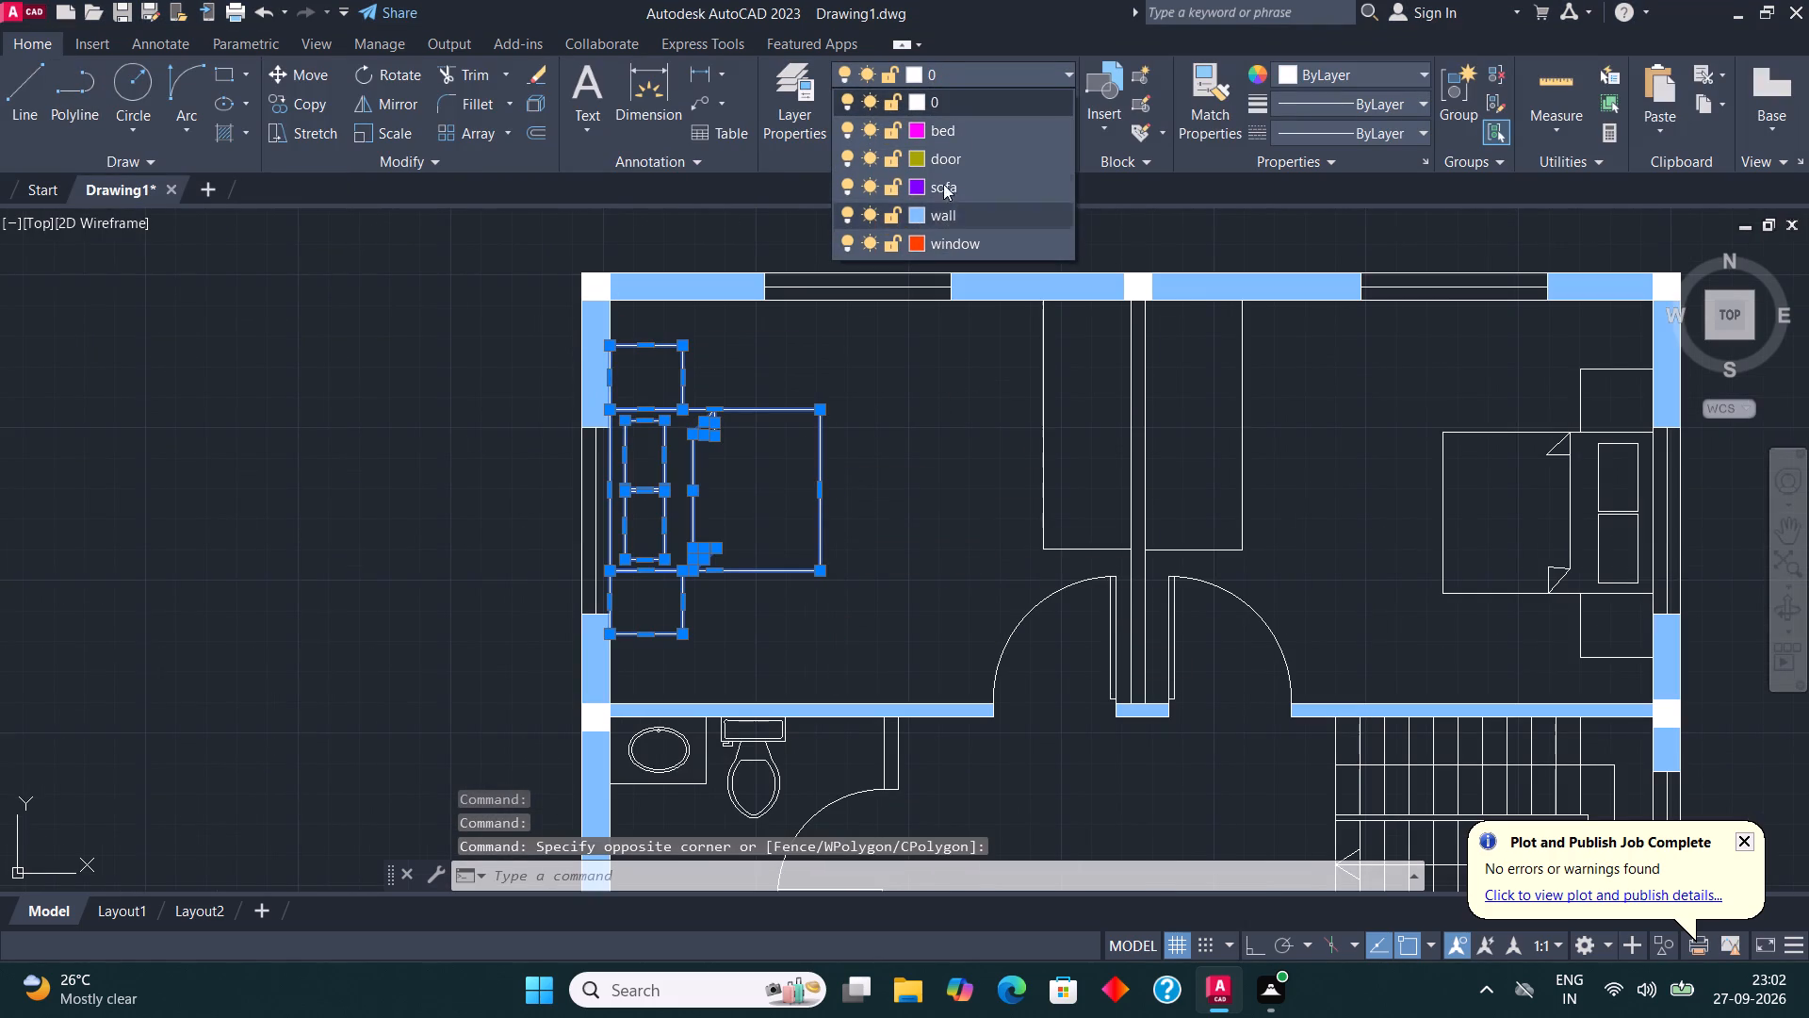
{"action": "left_click", "coordinate": [948, 133]}
Assign the northeast bedroom's bed and its two bedside tables to the bed layer.
{"action": "scroll", "coordinate": [565, 468], "scroll_direction": "down", "scroll_amount": 3}
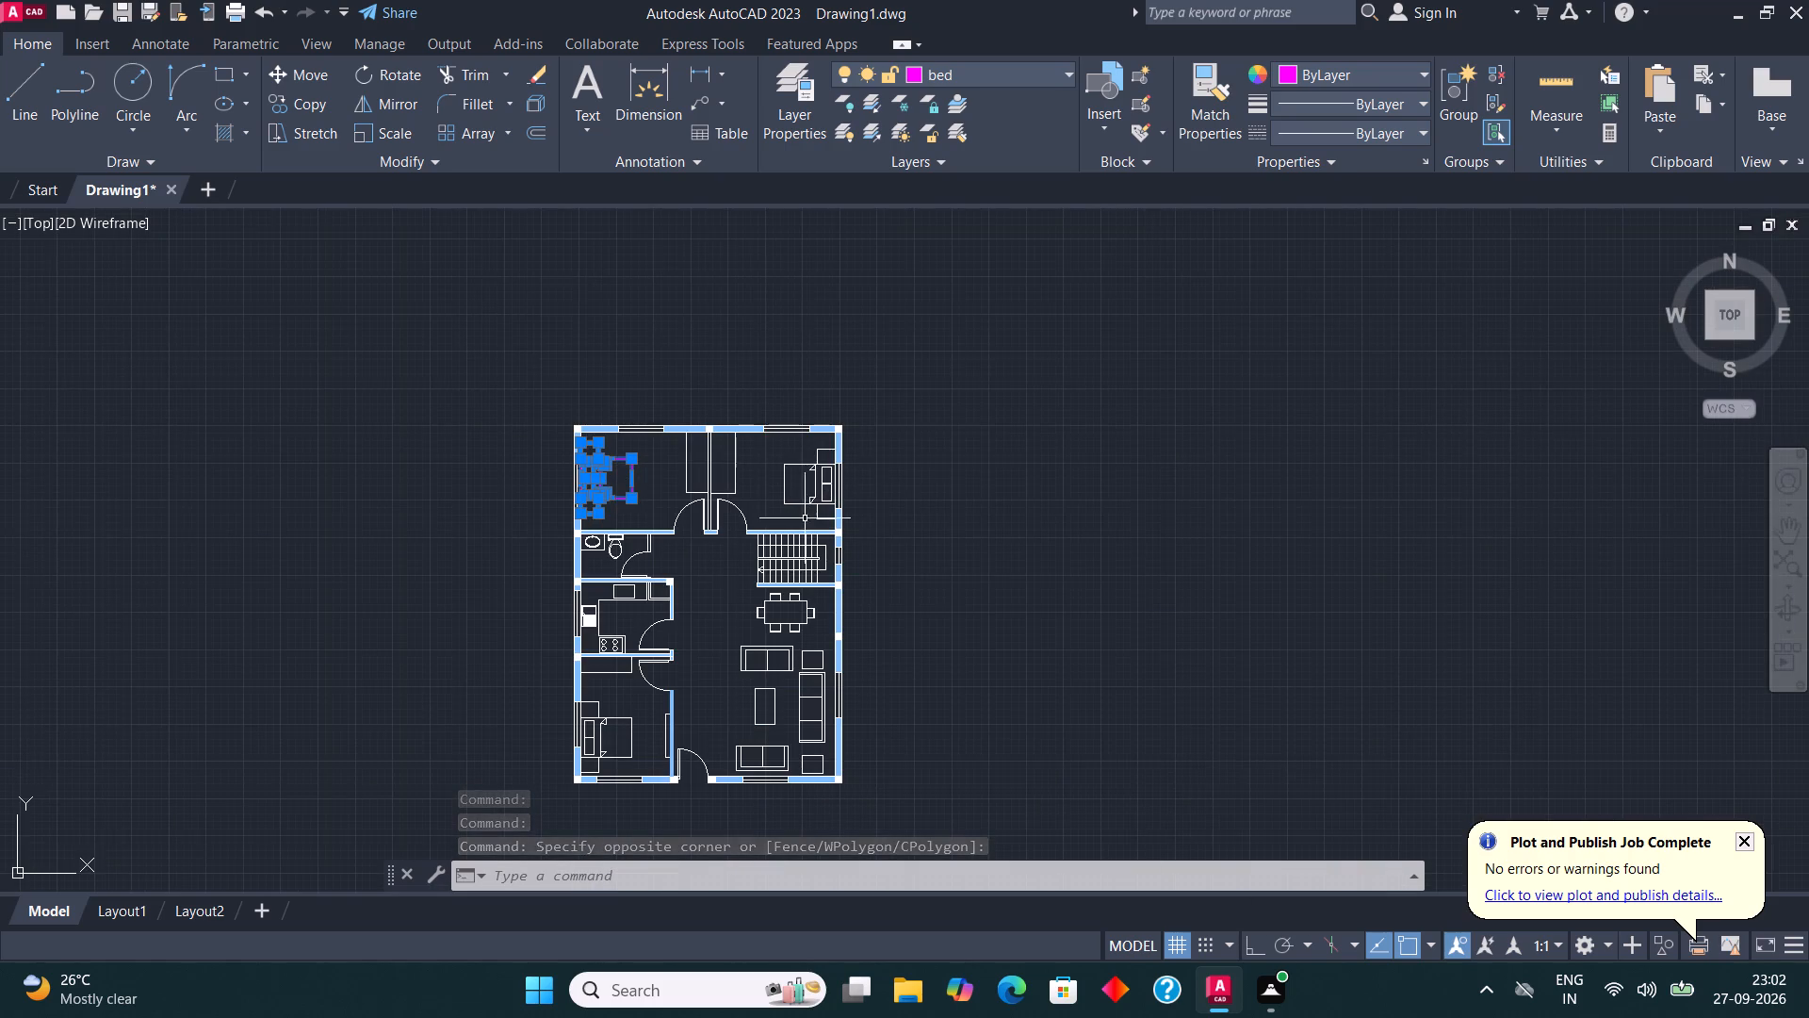
{"action": "scroll", "coordinate": [803, 502], "scroll_direction": "up", "scroll_amount": 3}
{"action": "left_click", "coordinate": [878, 594]}
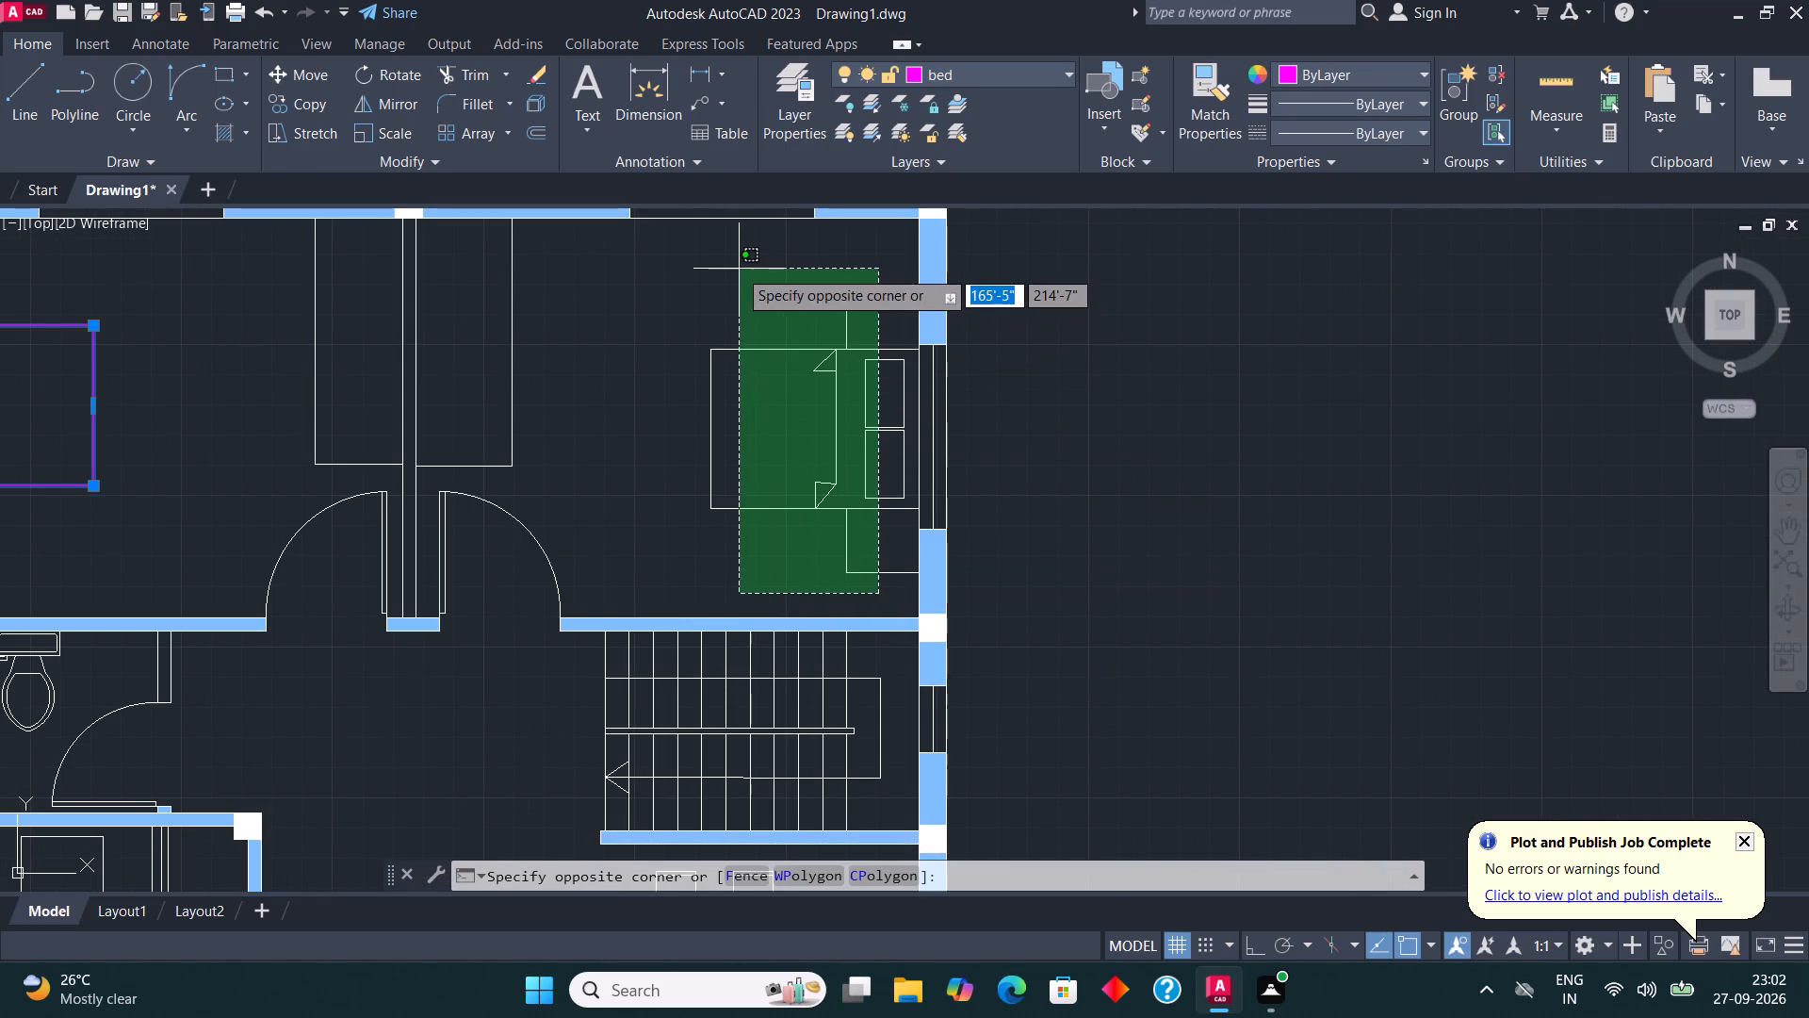
{"action": "left_click", "coordinate": [700, 269]}
{"action": "left_click", "coordinate": [904, 75]}
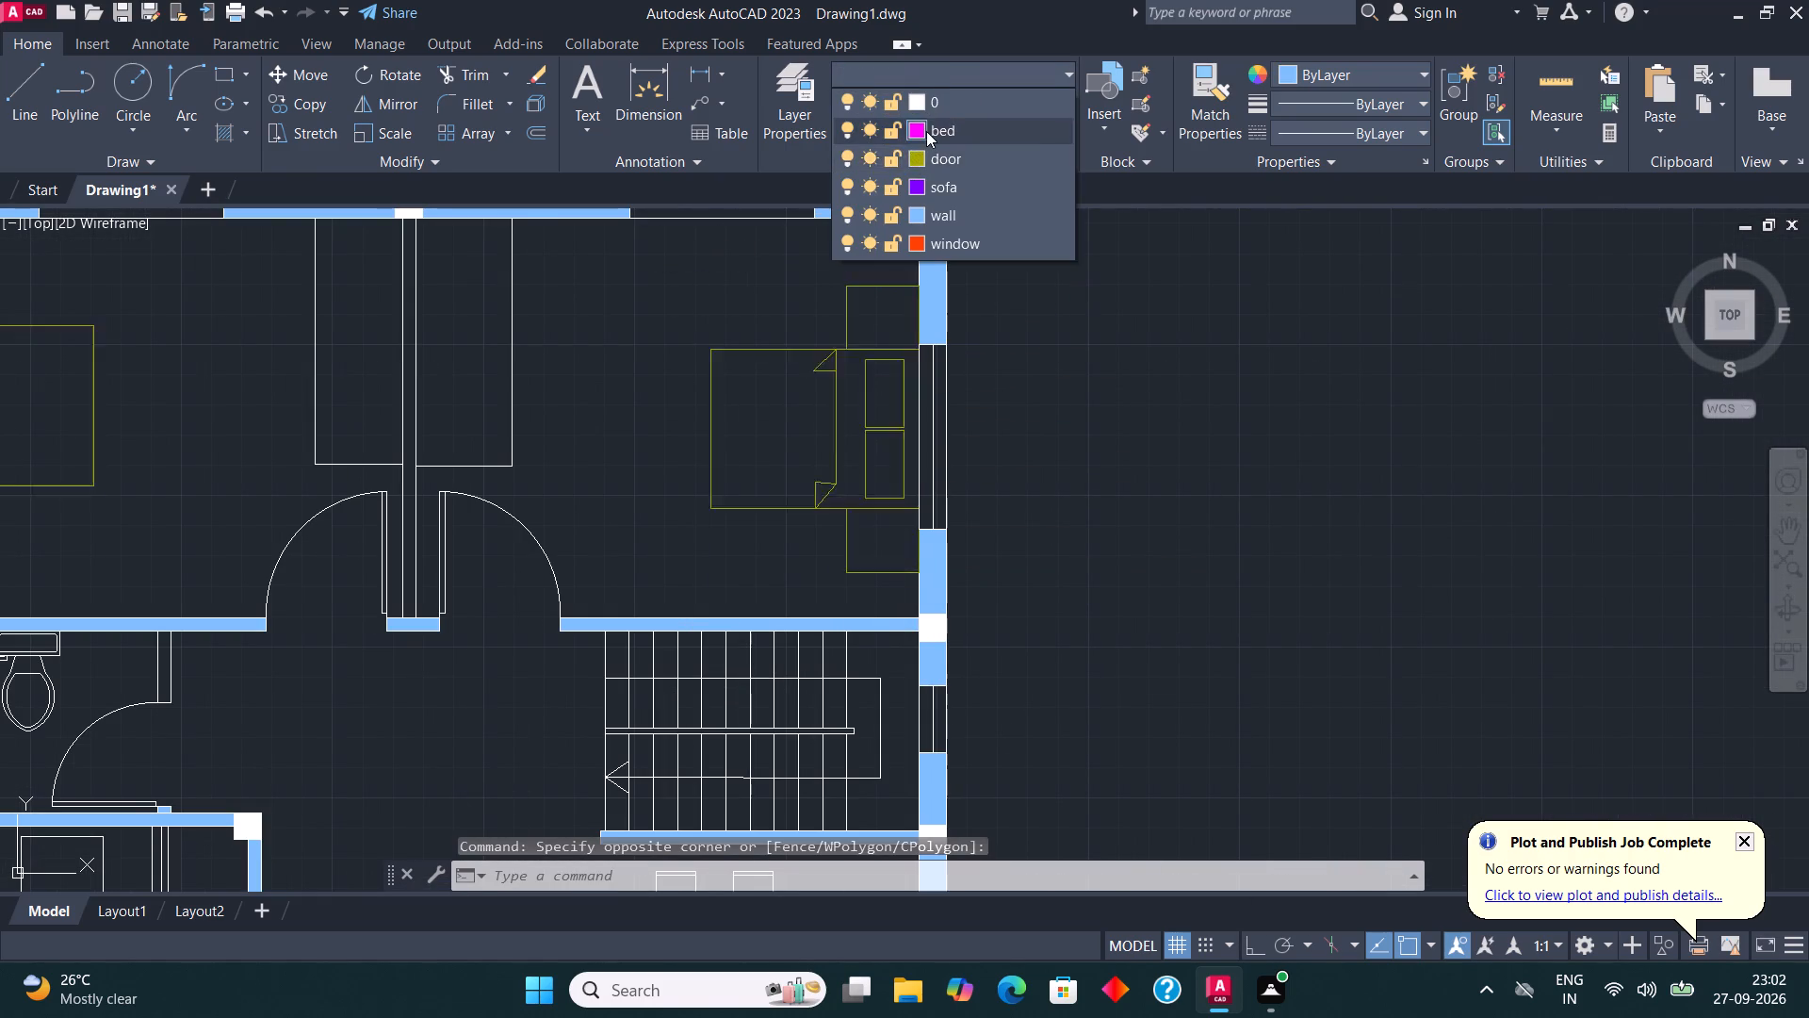
{"action": "left_click", "coordinate": [926, 131]}
Assign the southwest bedroom's bed and its two bedside tables to the bed layer.
{"action": "scroll", "coordinate": [944, 243], "scroll_direction": "down", "scroll_amount": 2}
{"action": "scroll", "coordinate": [611, 754], "scroll_direction": "up", "scroll_amount": 1}
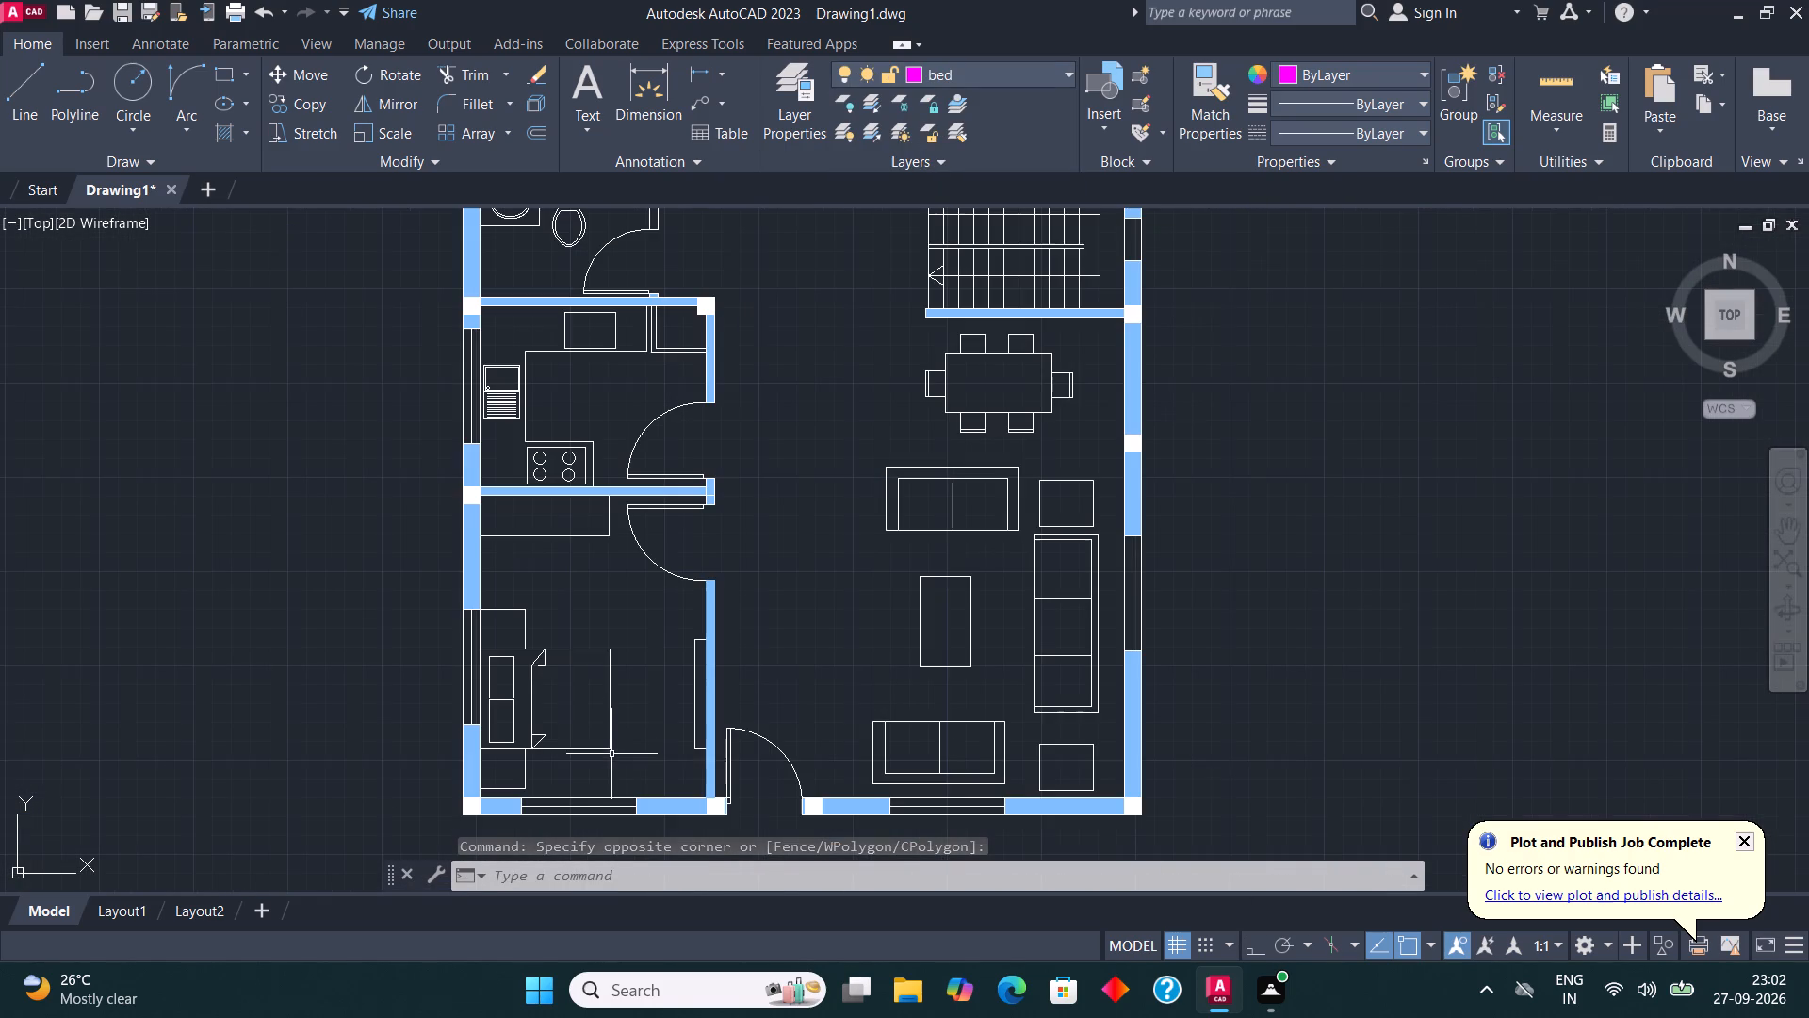
{"action": "left_click", "coordinate": [595, 779]}
{"action": "left_click", "coordinate": [486, 599]}
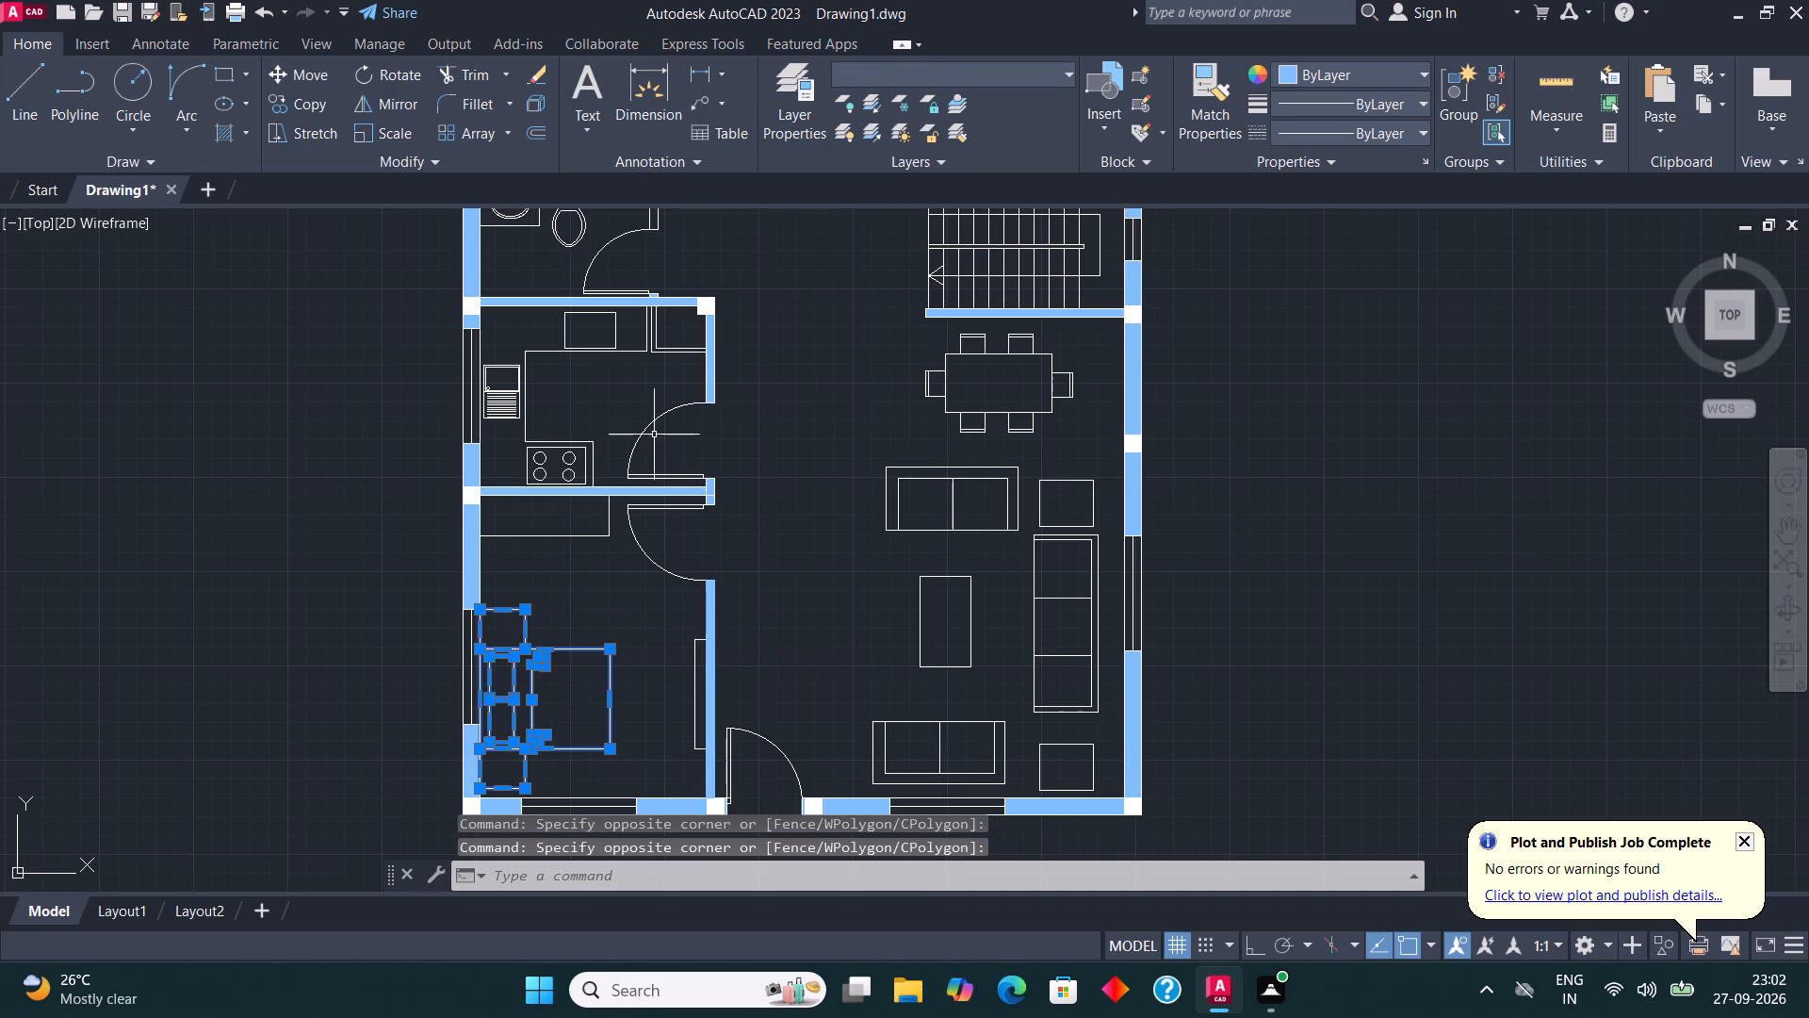
{"action": "left_click", "coordinate": [931, 64]}
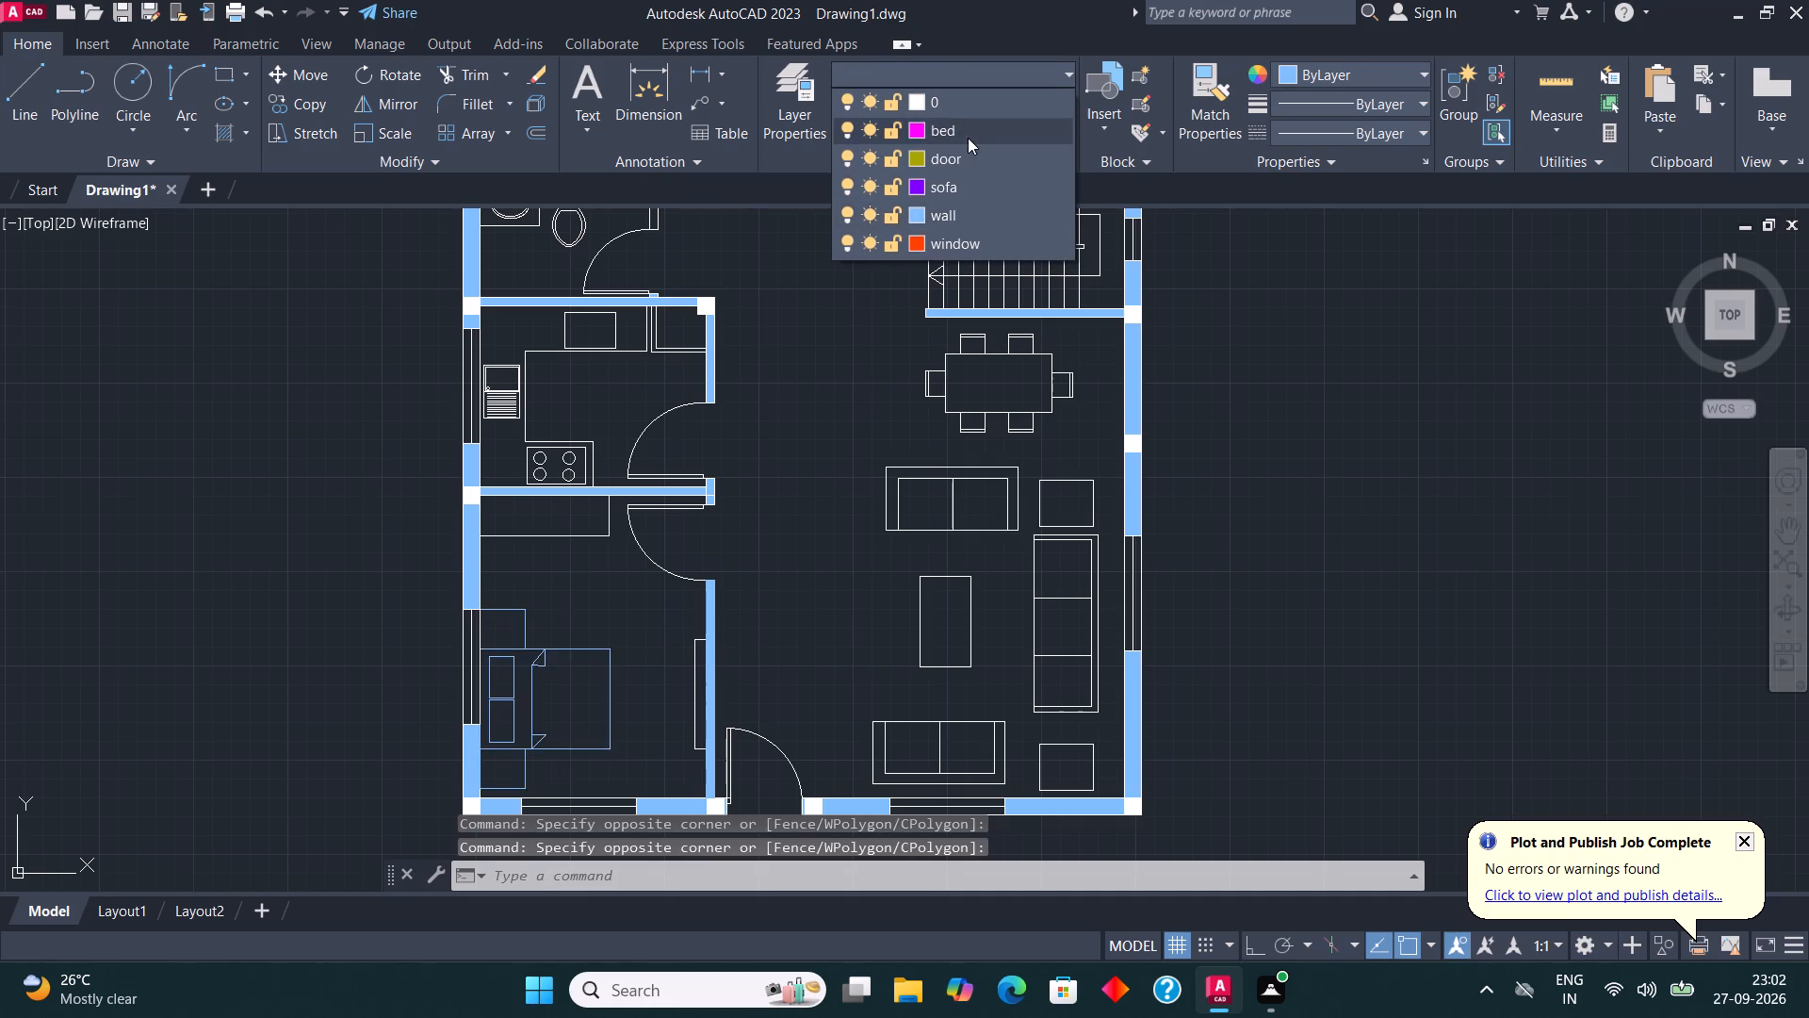
{"action": "left_click", "coordinate": [968, 138]}
{"action": "key", "text": "Escape"}
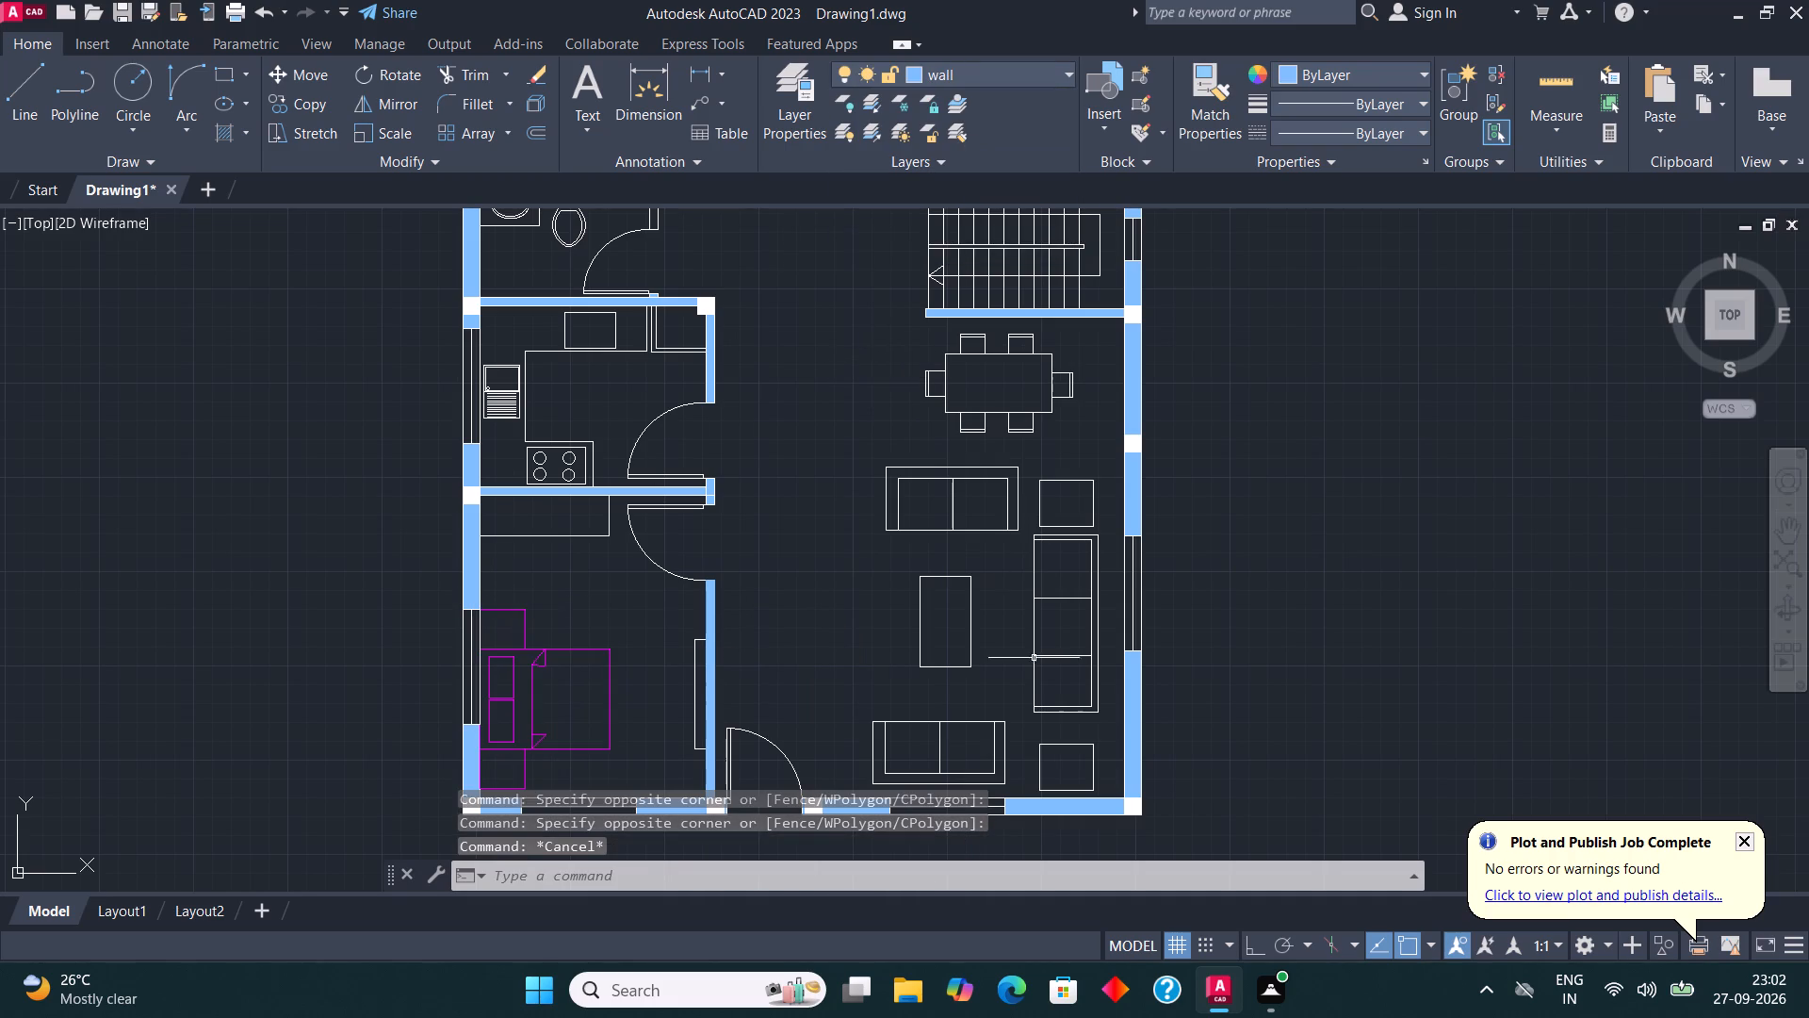
Assign the living room's three sofas, coffee table and two side tables to the sofa layer.
{"action": "scroll", "coordinate": [1048, 745], "scroll_direction": "down", "scroll_amount": 1}
{"action": "scroll", "coordinate": [1070, 783], "scroll_direction": "up", "scroll_amount": 1}
{"action": "left_click", "coordinate": [1092, 769]}
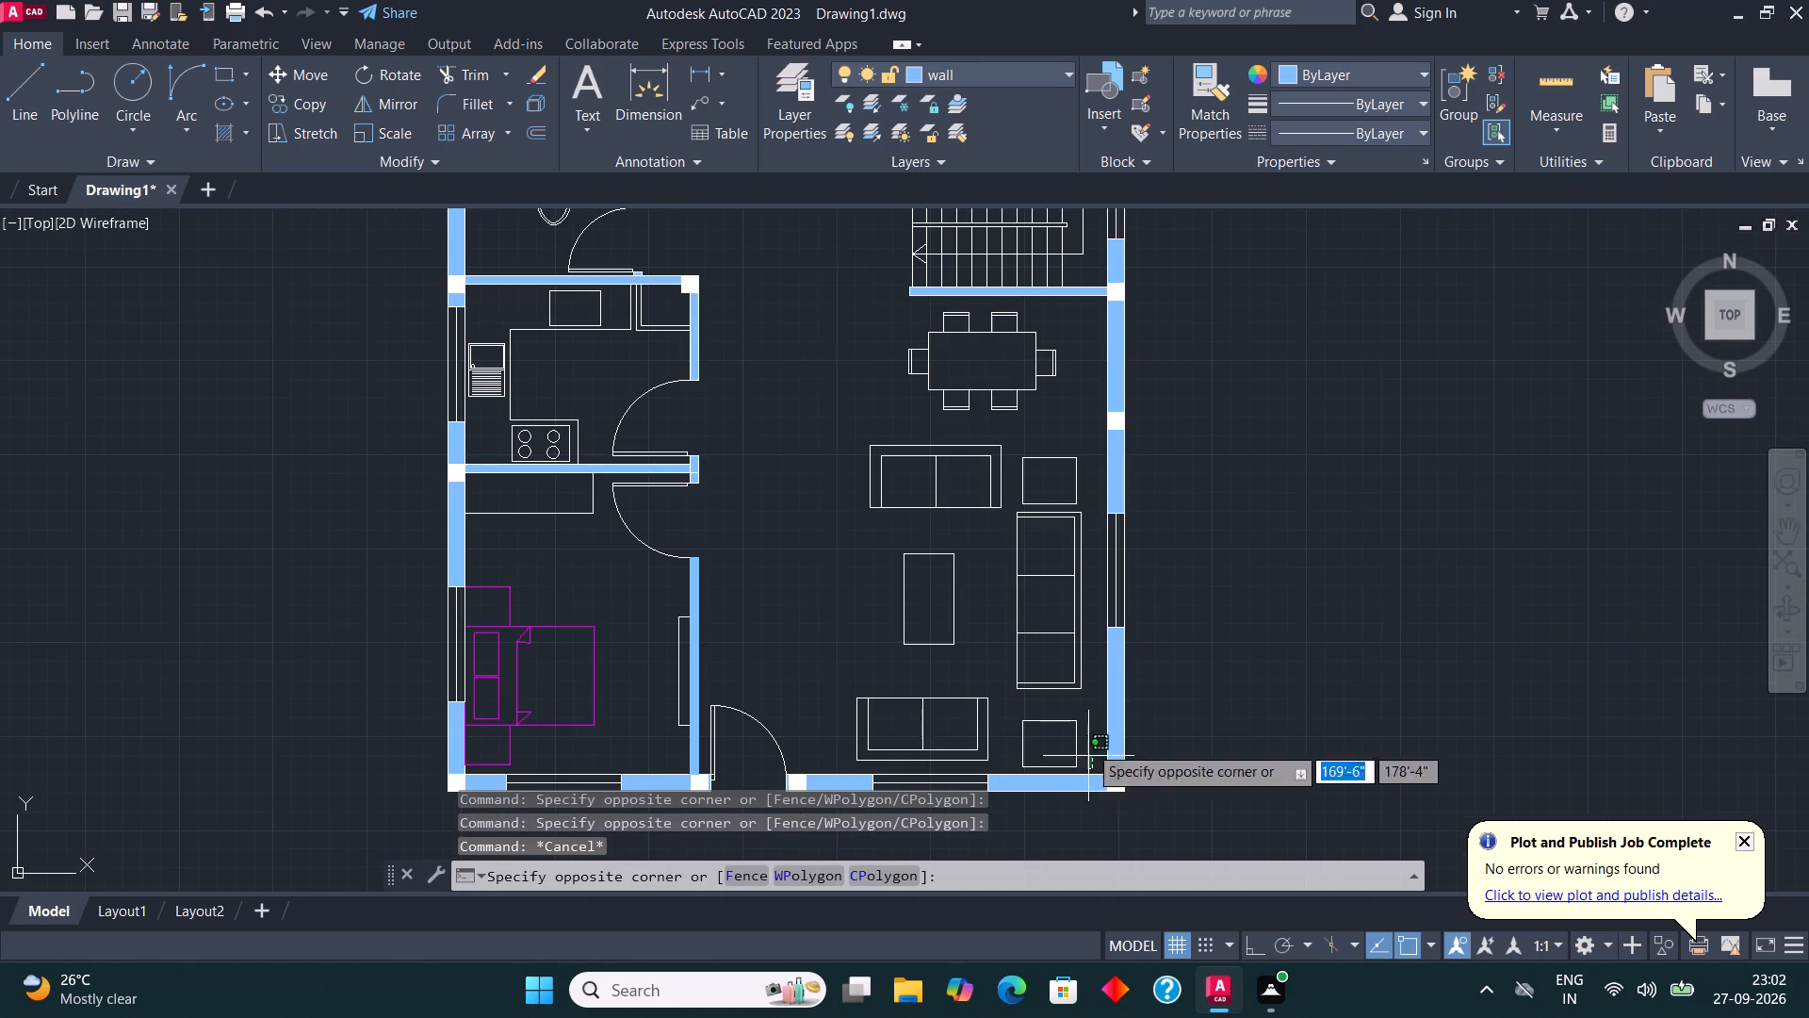
{"action": "left_click", "coordinate": [835, 423]}
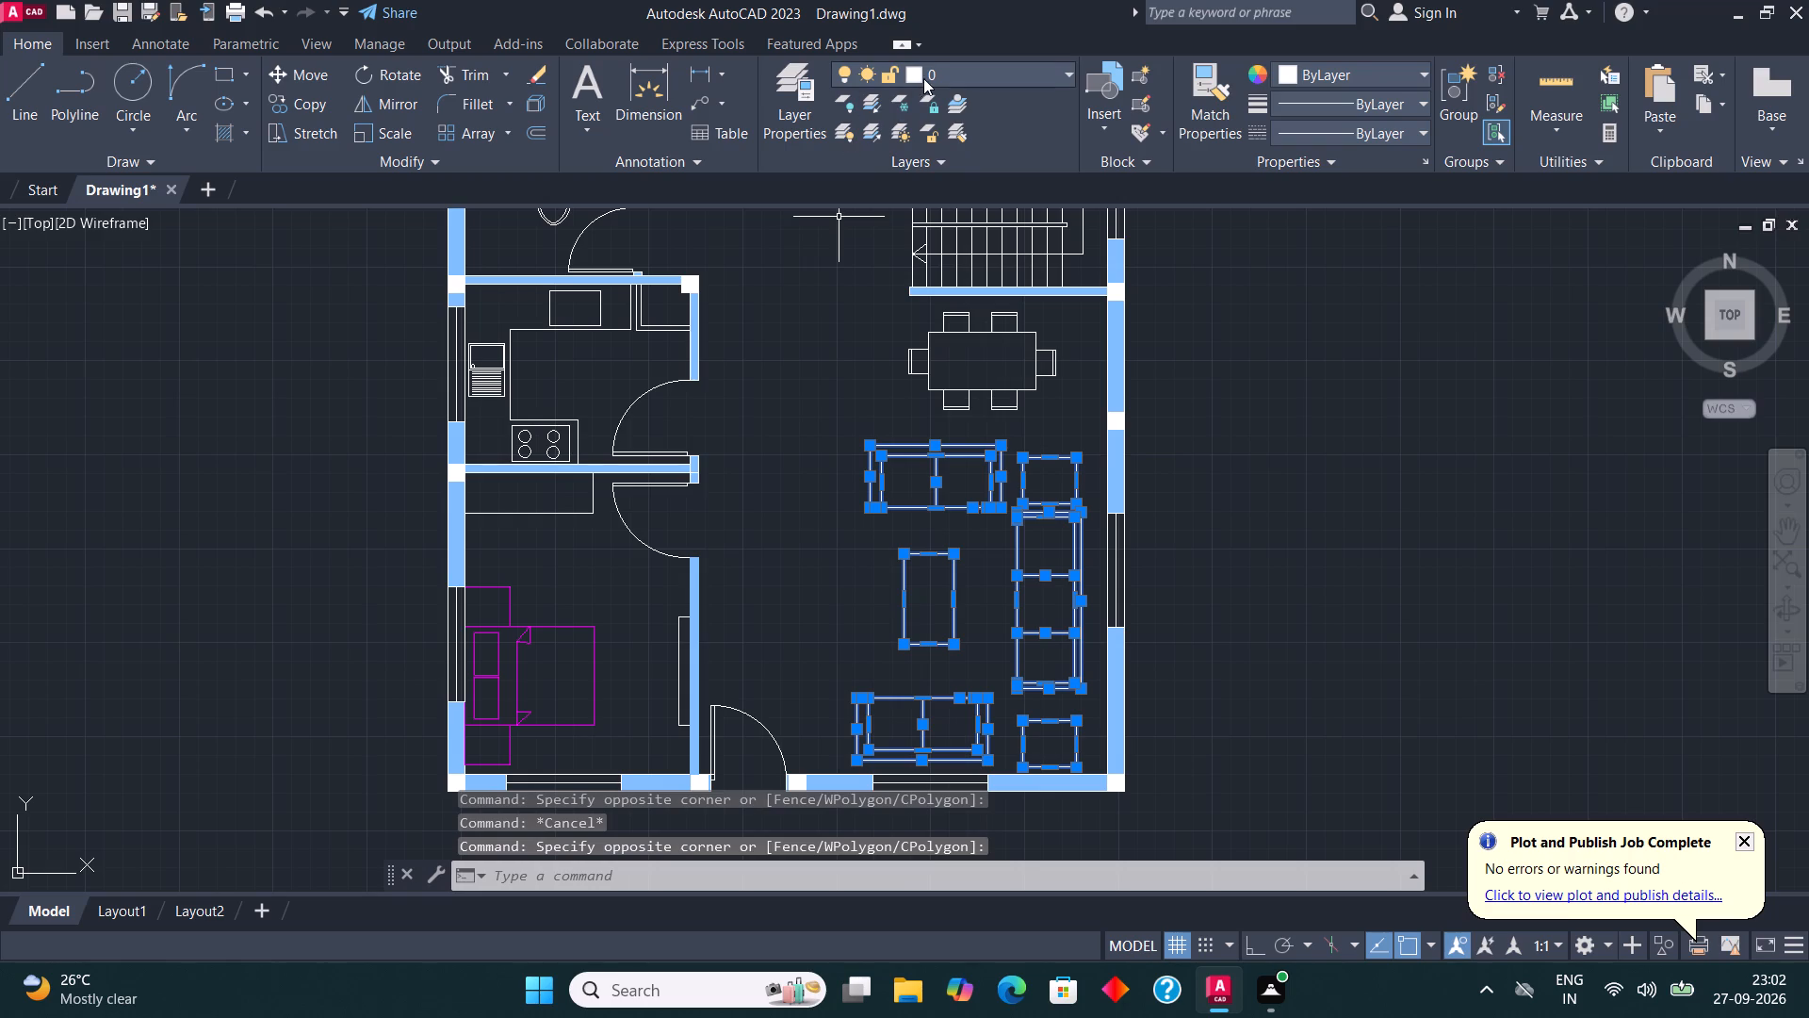
{"action": "left_click", "coordinate": [925, 77]}
{"action": "left_click", "coordinate": [953, 184]}
{"action": "key", "text": "Escape"}
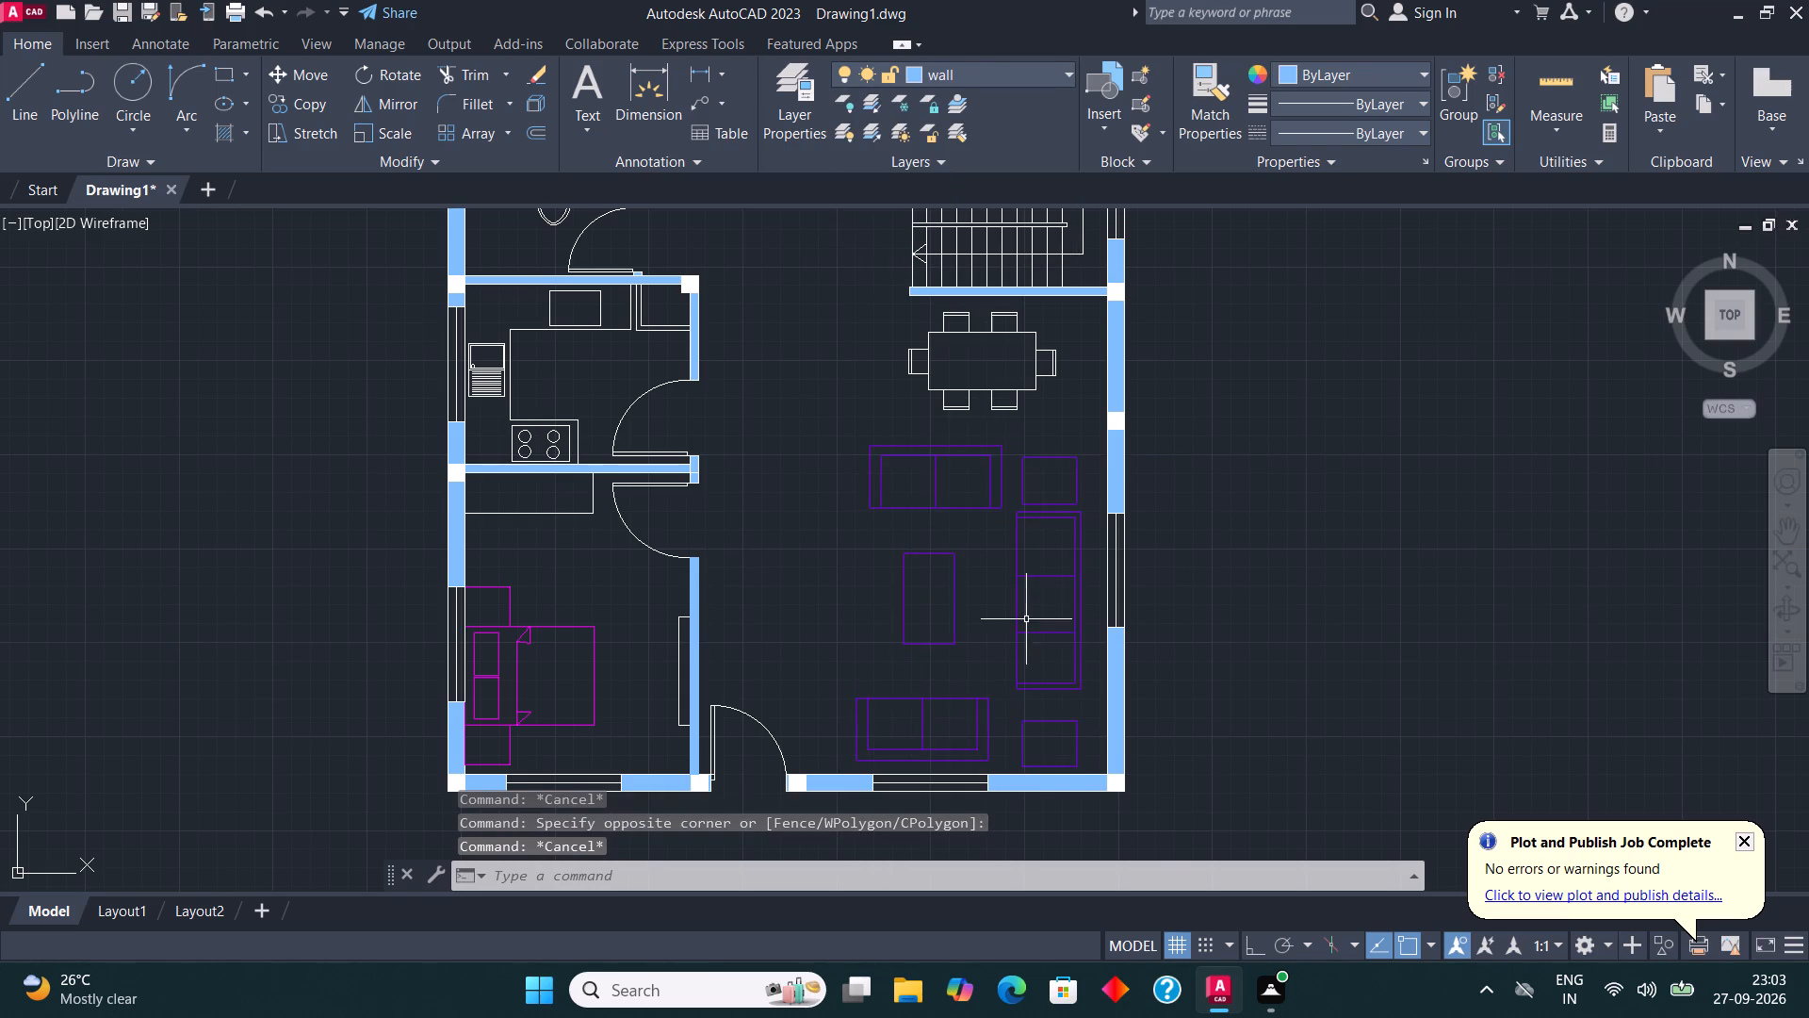
Assign the dining table and its six chairs to the sofa layer.
{"action": "scroll", "coordinate": [1035, 369], "scroll_direction": "up", "scroll_amount": 1}
{"action": "left_click", "coordinate": [1072, 424]}
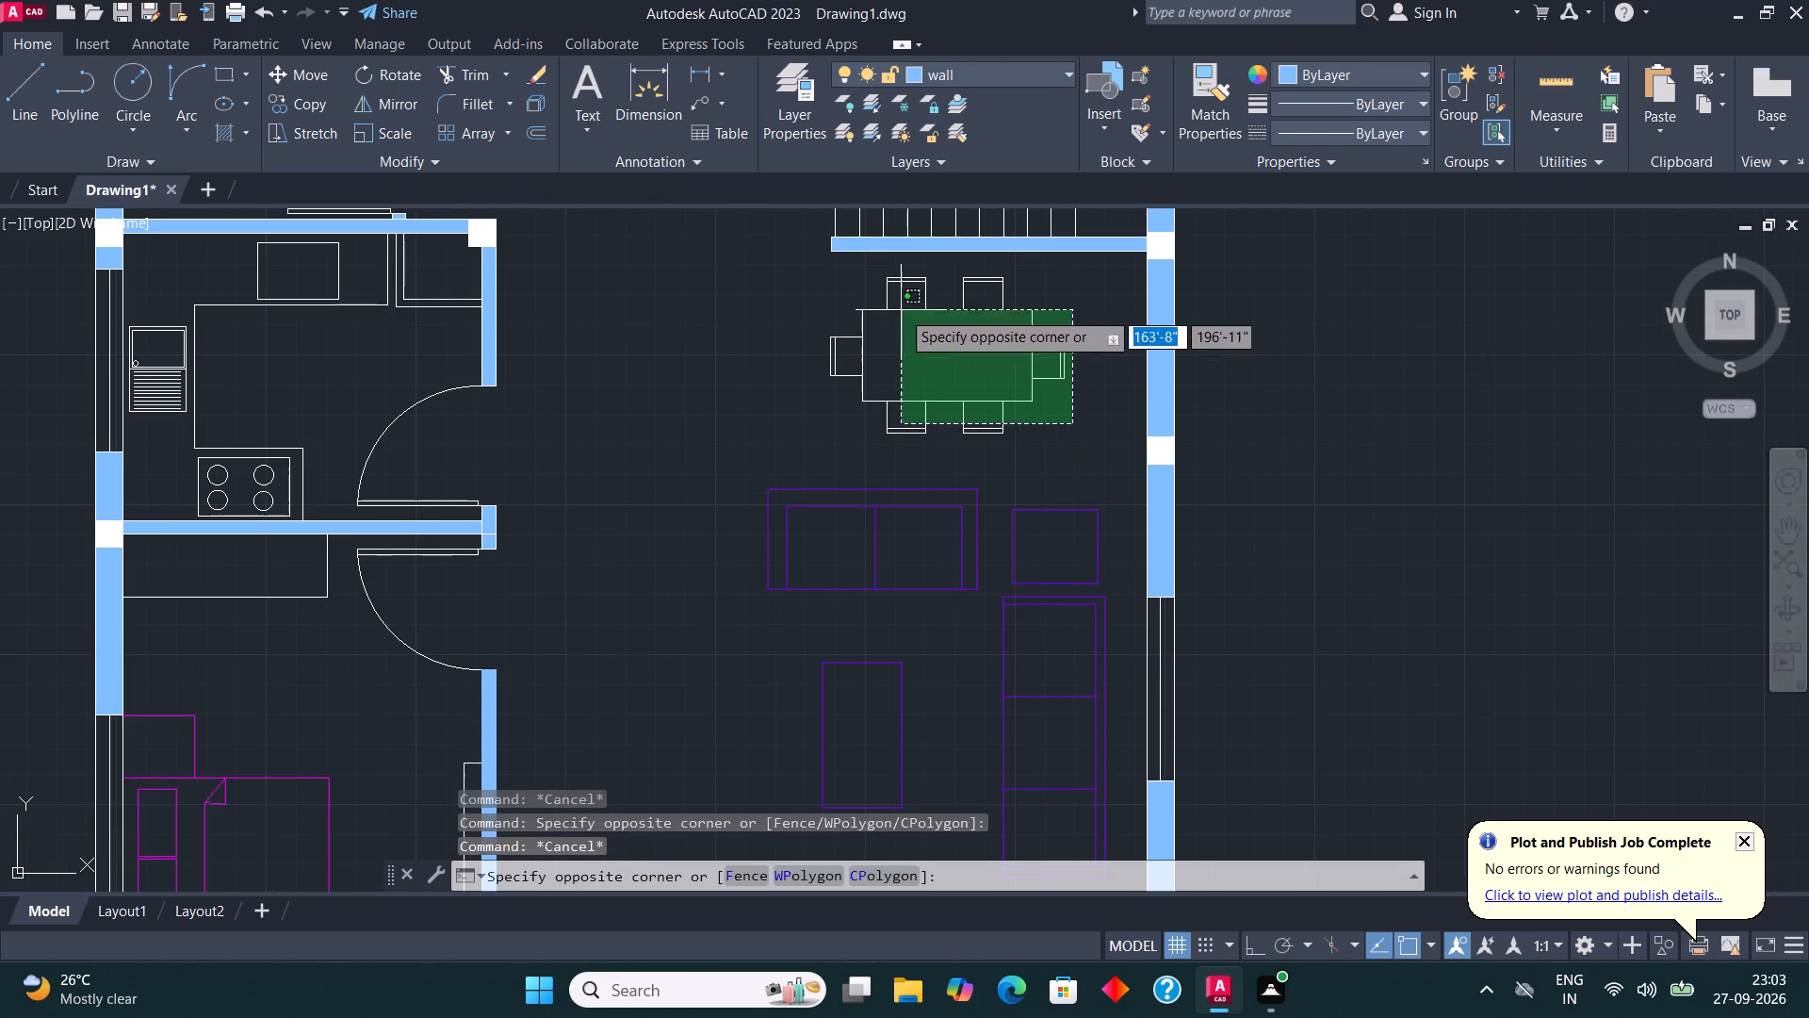
{"action": "left_click", "coordinate": [826, 268]}
{"action": "left_click", "coordinate": [1036, 436]}
{"action": "left_click", "coordinate": [839, 306]}
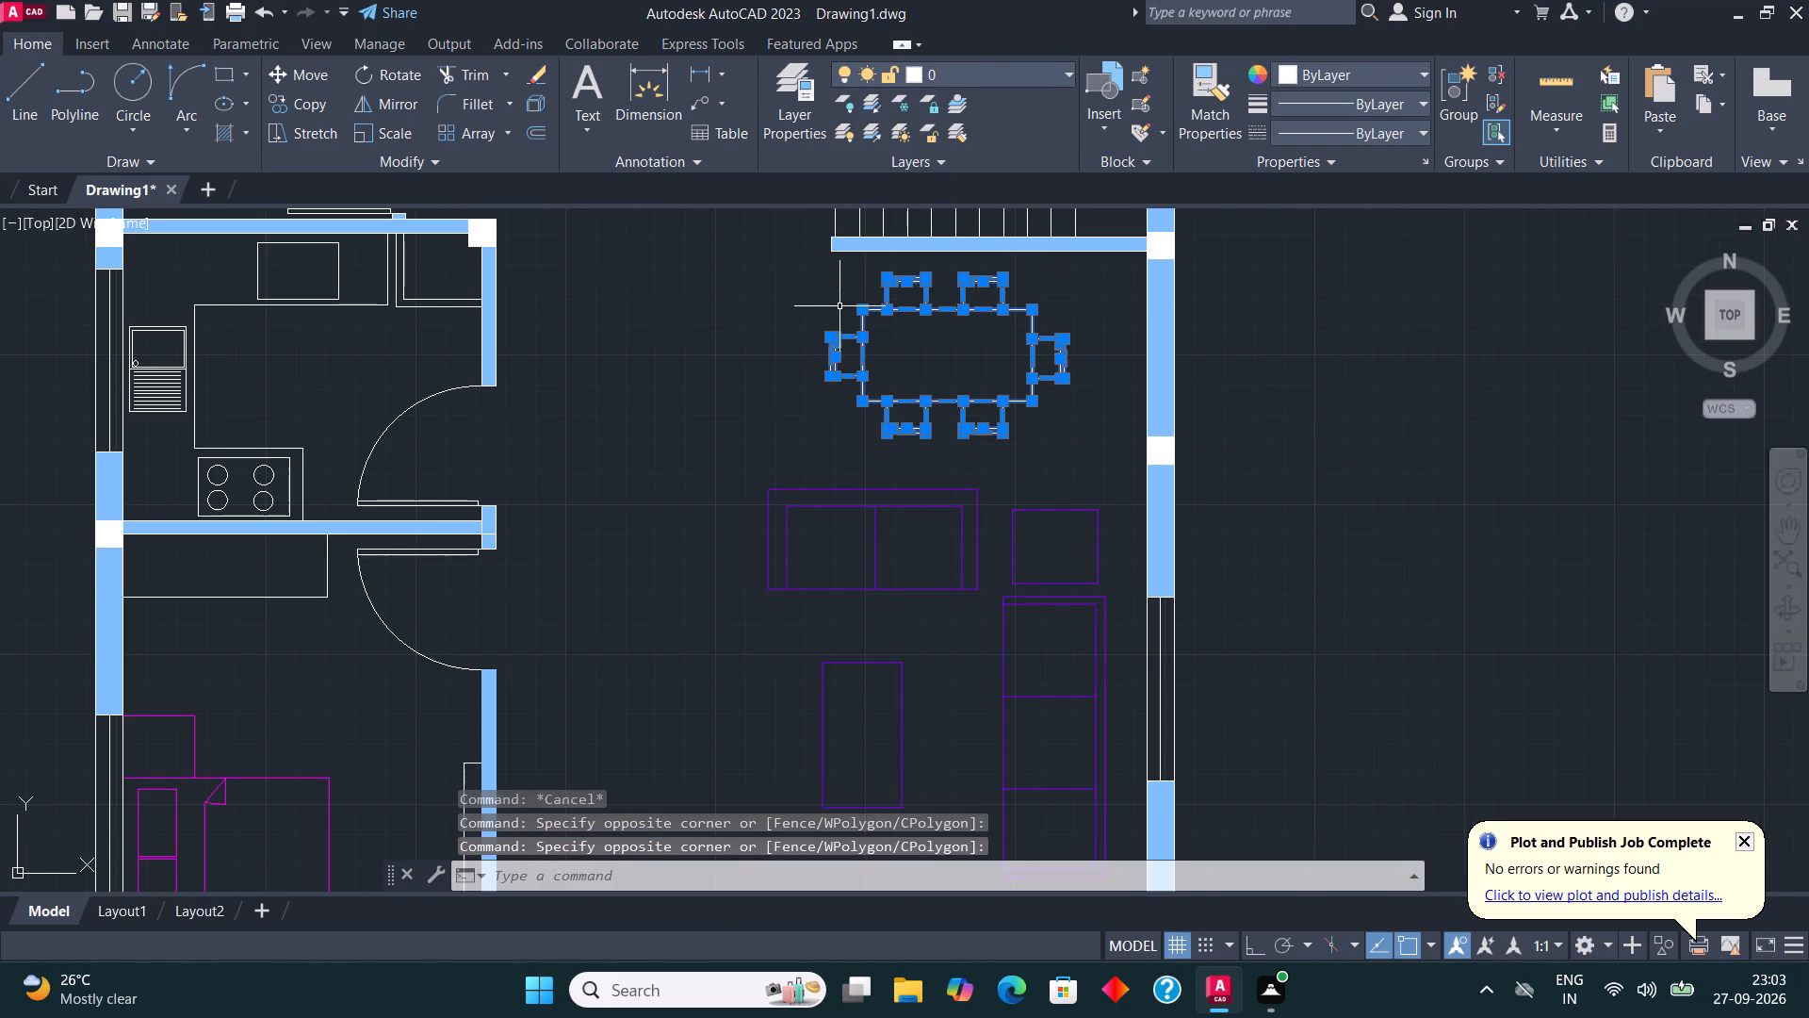
{"action": "left_click", "coordinate": [951, 76]}
{"action": "left_click", "coordinate": [948, 186]}
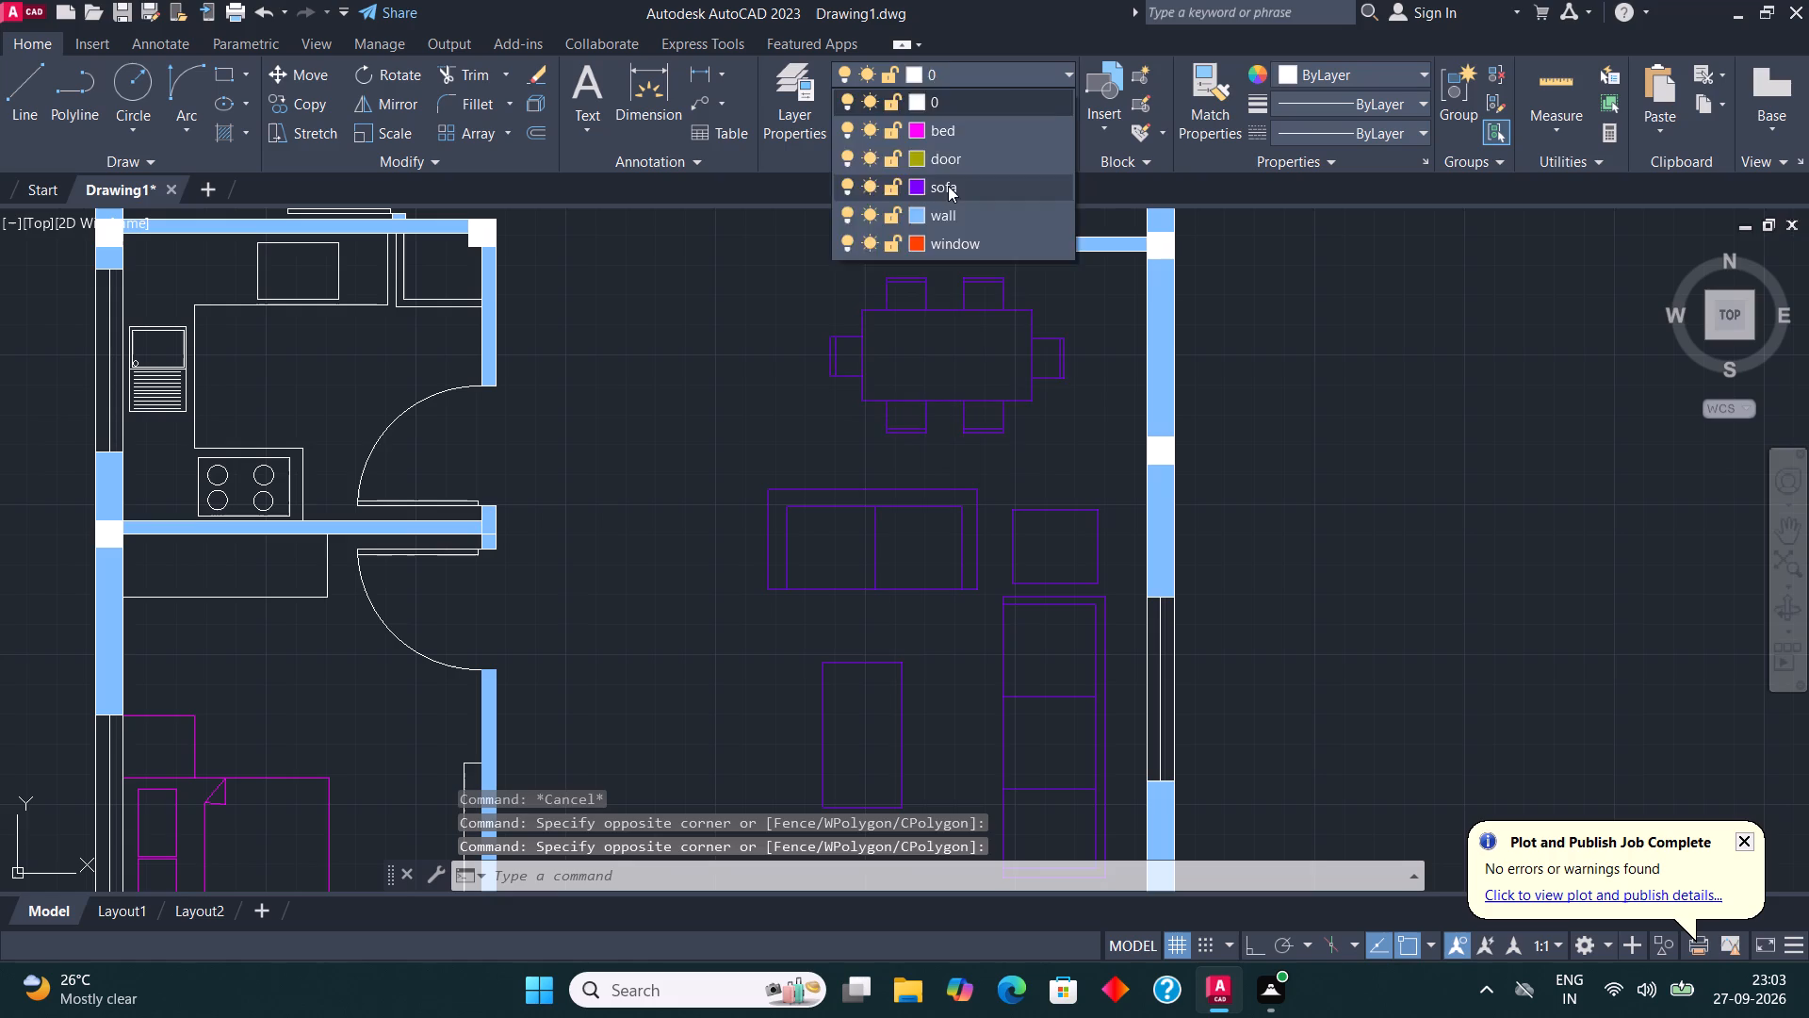
{"action": "key", "text": "Escape"}
Pick the bathroom's toilet with Select Similar and assign it to the wall layer.
{"action": "scroll", "coordinate": [1040, 607], "scroll_direction": "down", "scroll_amount": 2}
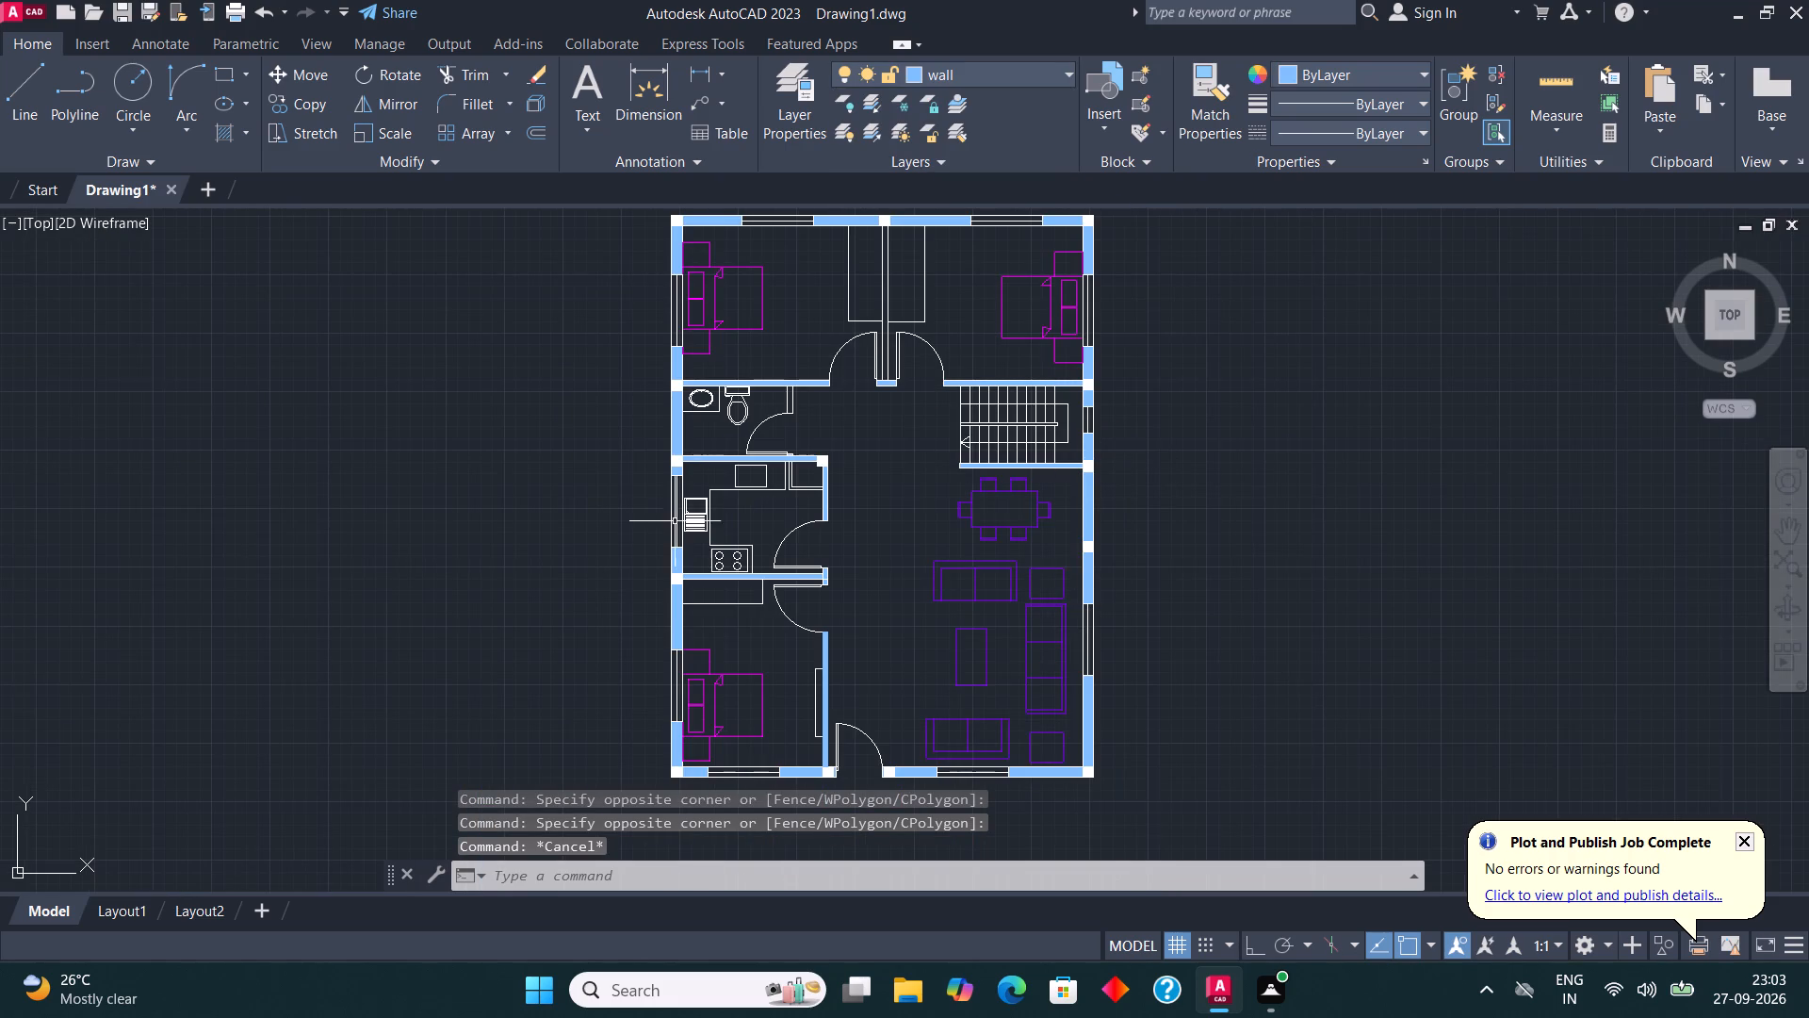
{"action": "left_click", "coordinate": [733, 398]}
{"action": "right_click", "coordinate": [733, 398]}
{"action": "left_click", "coordinate": [824, 731]}
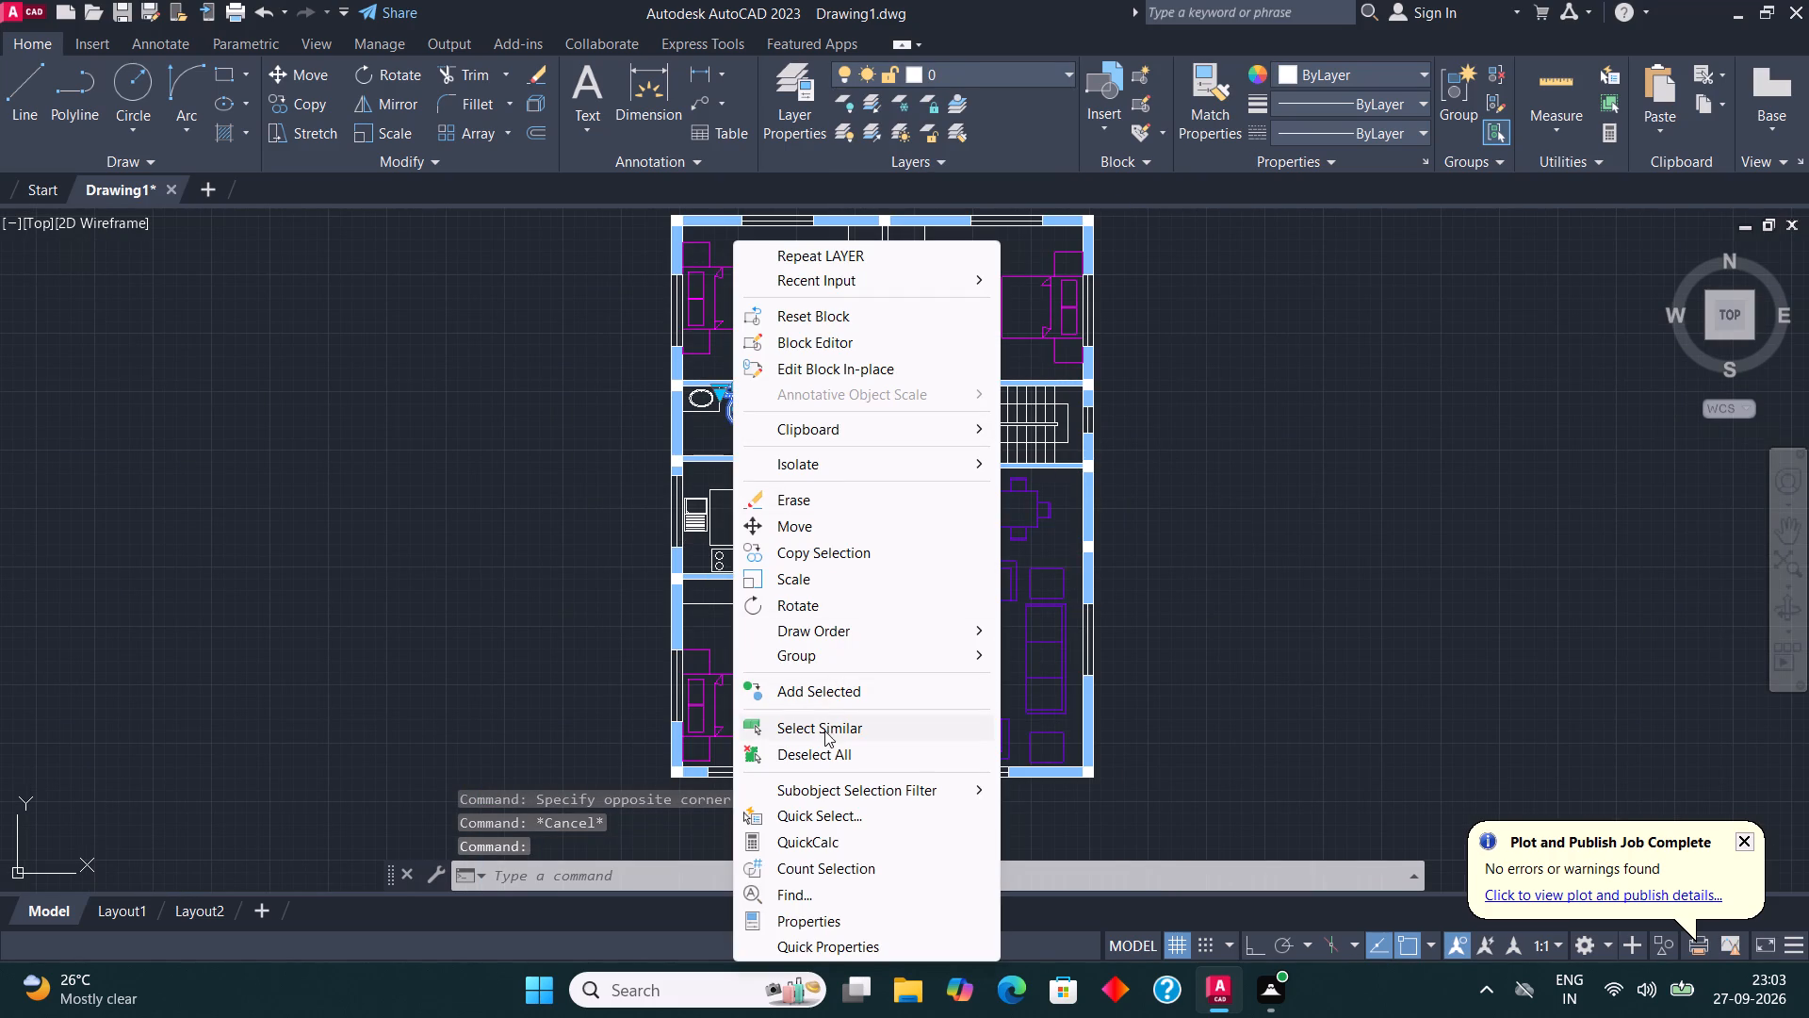
{"action": "left_click", "coordinate": [953, 78]}
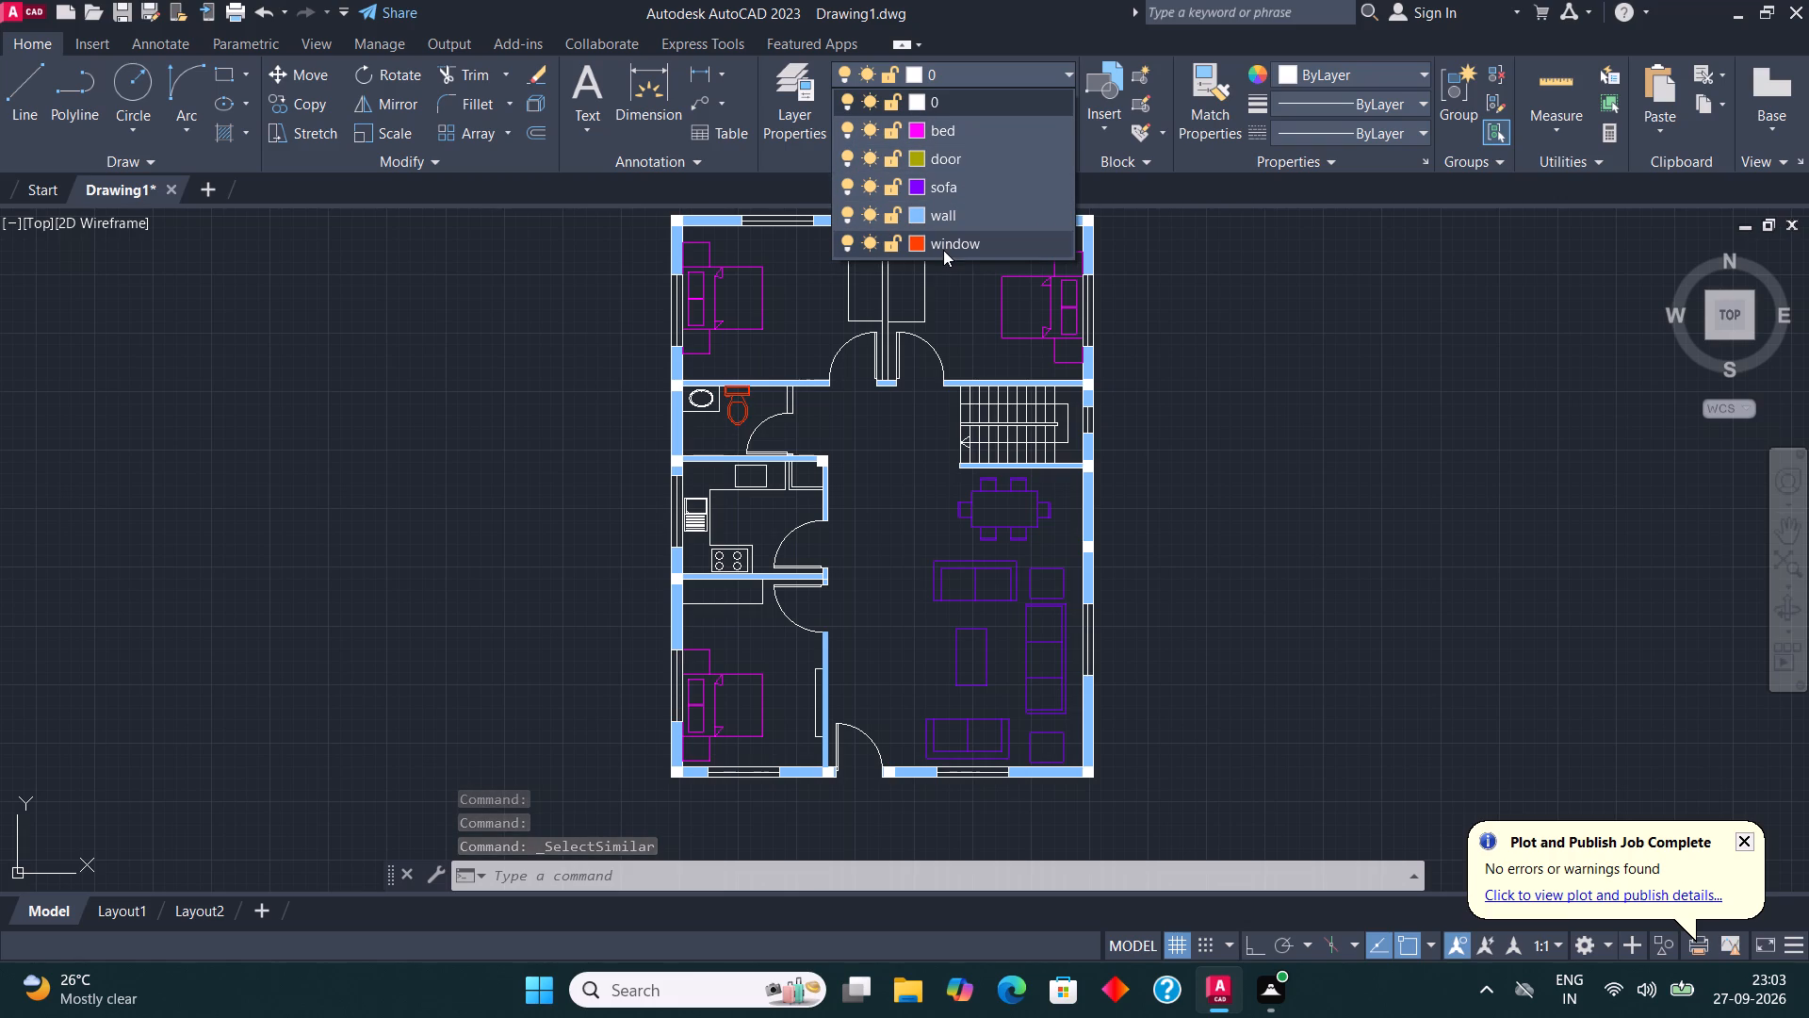
{"action": "left_click", "coordinate": [937, 217]}
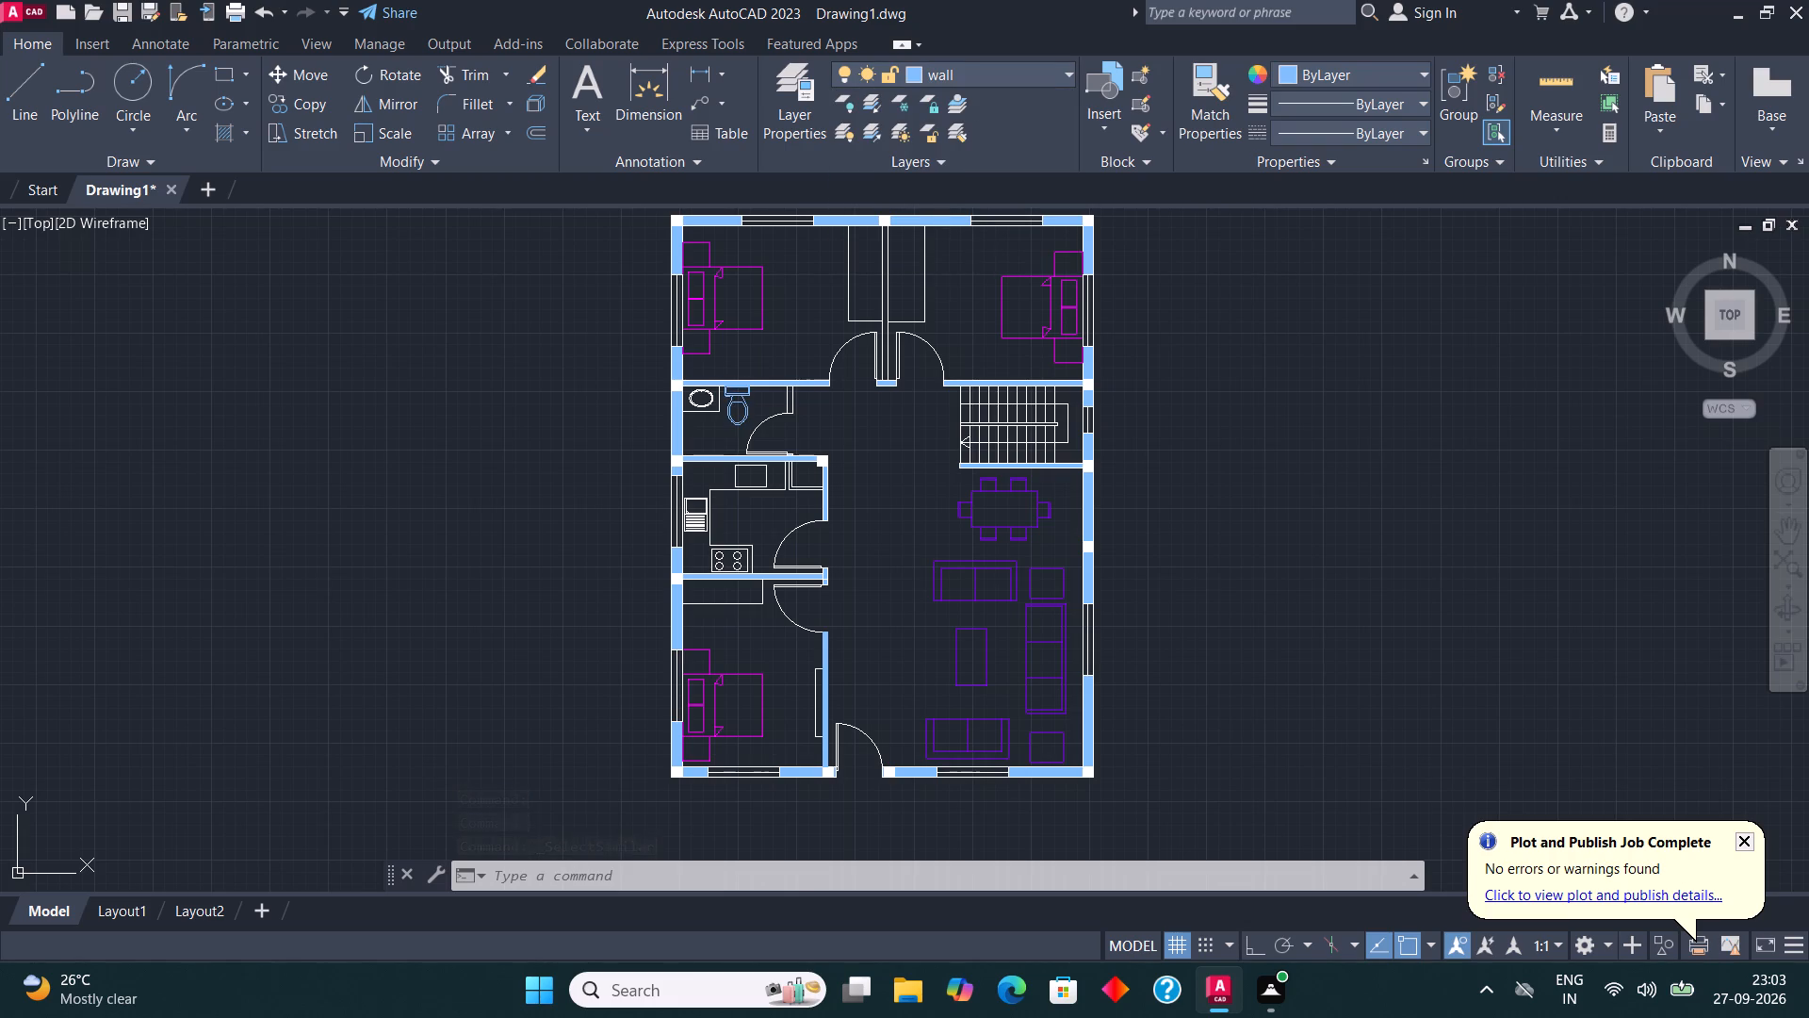
{"action": "key", "text": "Escape"}
Assign the window in the northwest bedroom's north wall to the window layer.
{"action": "scroll", "coordinate": [868, 576], "scroll_direction": "down", "scroll_amount": 2}
{"action": "scroll", "coordinate": [839, 456], "scroll_direction": "up", "scroll_amount": 3}
{"action": "scroll", "coordinate": [801, 328], "scroll_direction": "up", "scroll_amount": 2}
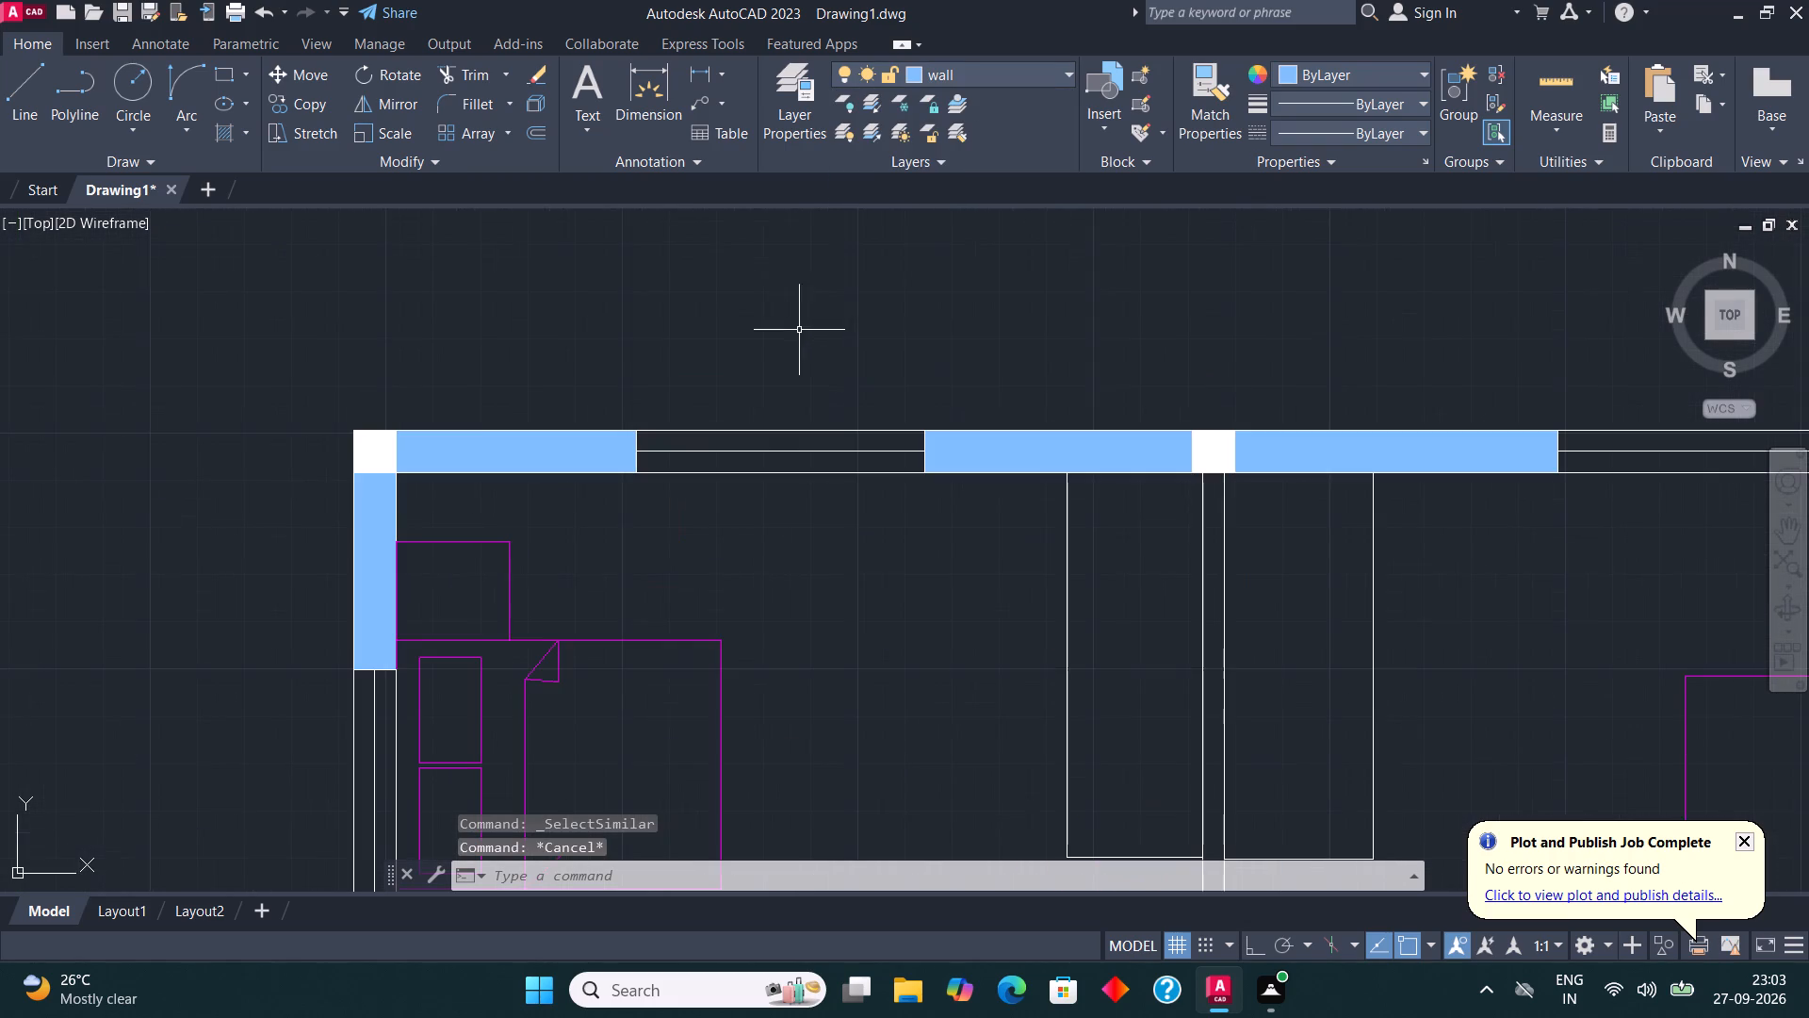
{"action": "left_click", "coordinate": [589, 527]}
{"action": "left_click", "coordinate": [962, 376]}
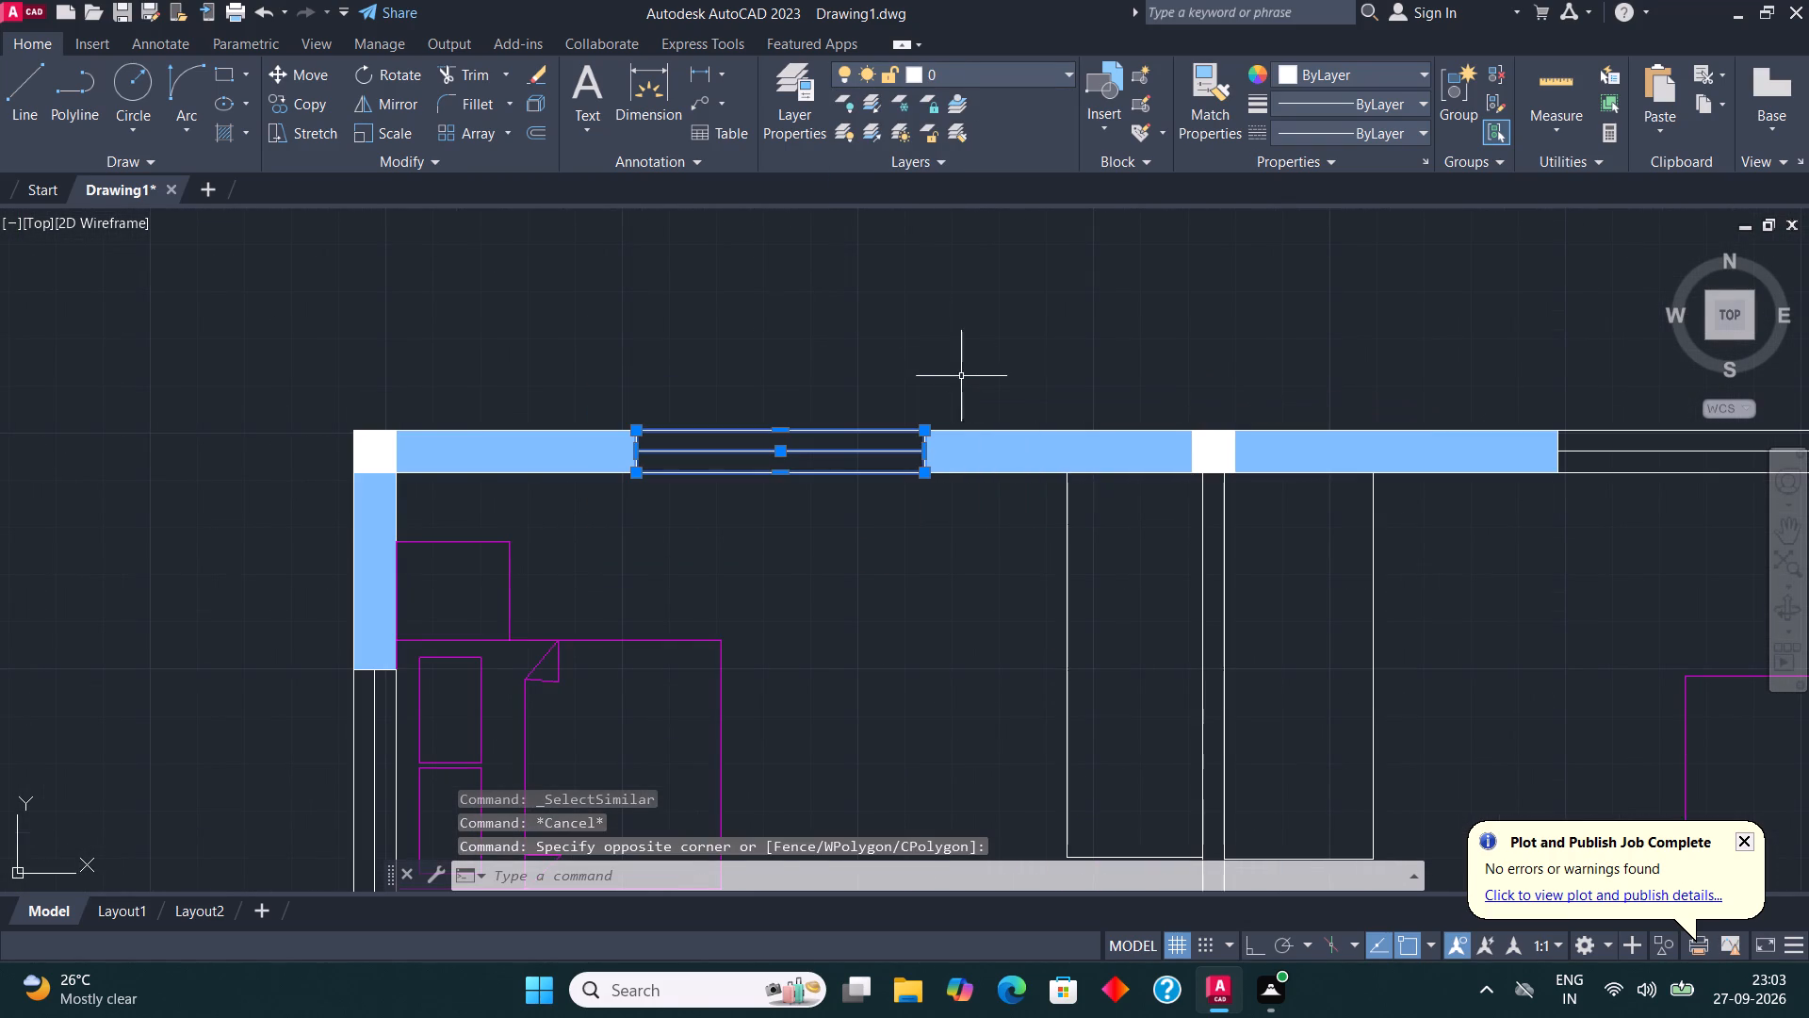
{"action": "left_click", "coordinate": [960, 82]}
{"action": "left_click", "coordinate": [956, 246]}
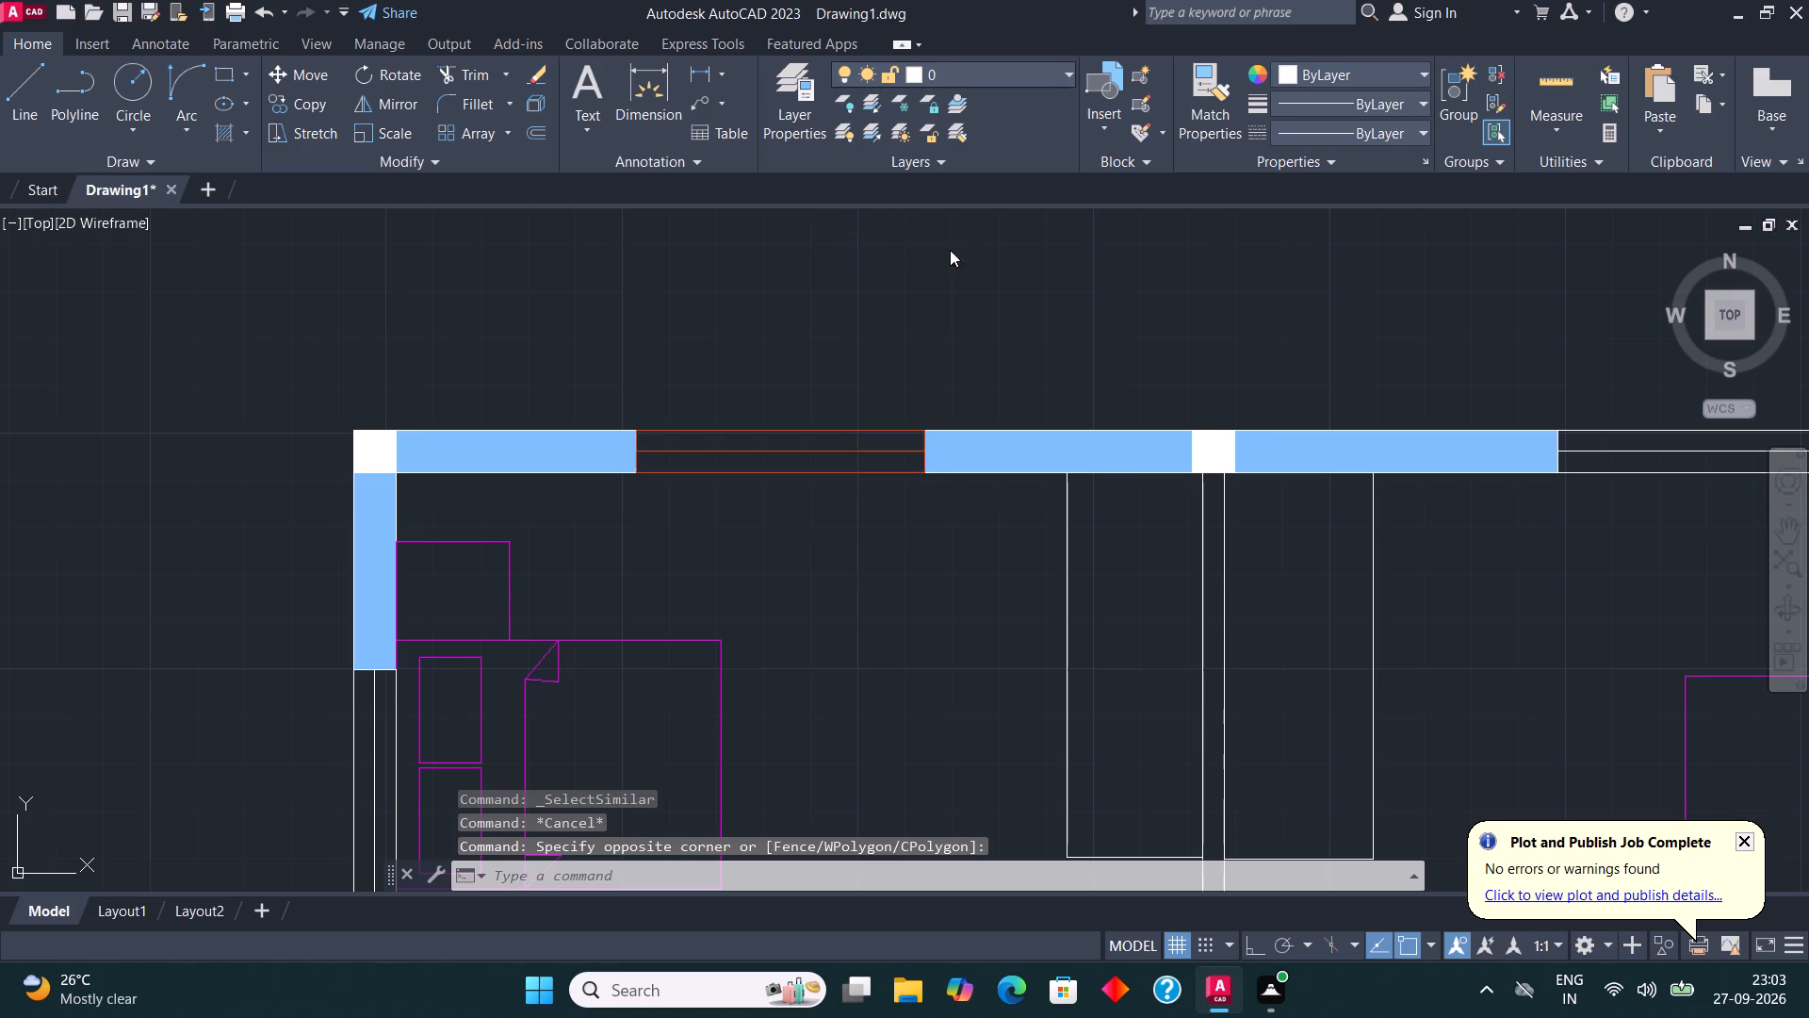
{"action": "key", "text": "Escape"}
Select all the remaining windows along the north, east, south and west exterior walls together and assign them to the window layer.
{"action": "scroll", "coordinate": [612, 492], "scroll_direction": "down", "scroll_amount": 3}
{"action": "scroll", "coordinate": [829, 484], "scroll_direction": "up", "scroll_amount": 1}
{"action": "left_click", "coordinate": [839, 515]}
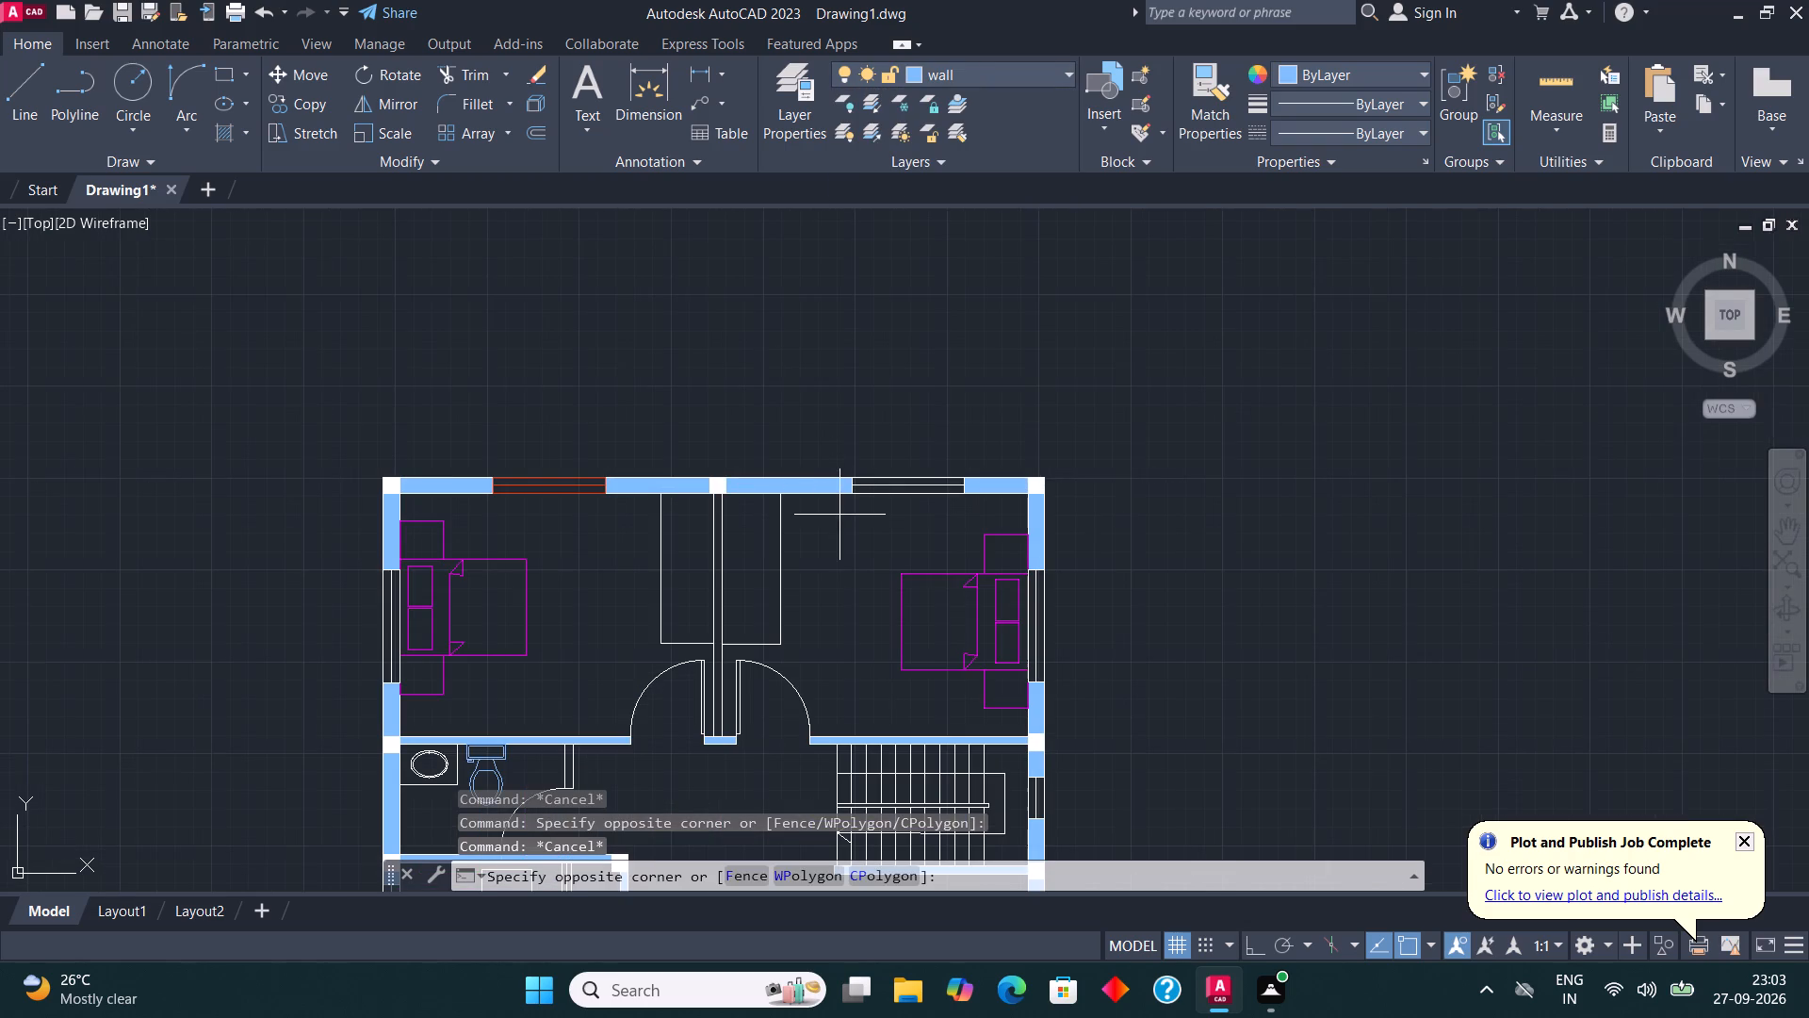
{"action": "left_click", "coordinate": [974, 424]}
{"action": "scroll", "coordinate": [1039, 684], "scroll_direction": "up", "scroll_amount": 3}
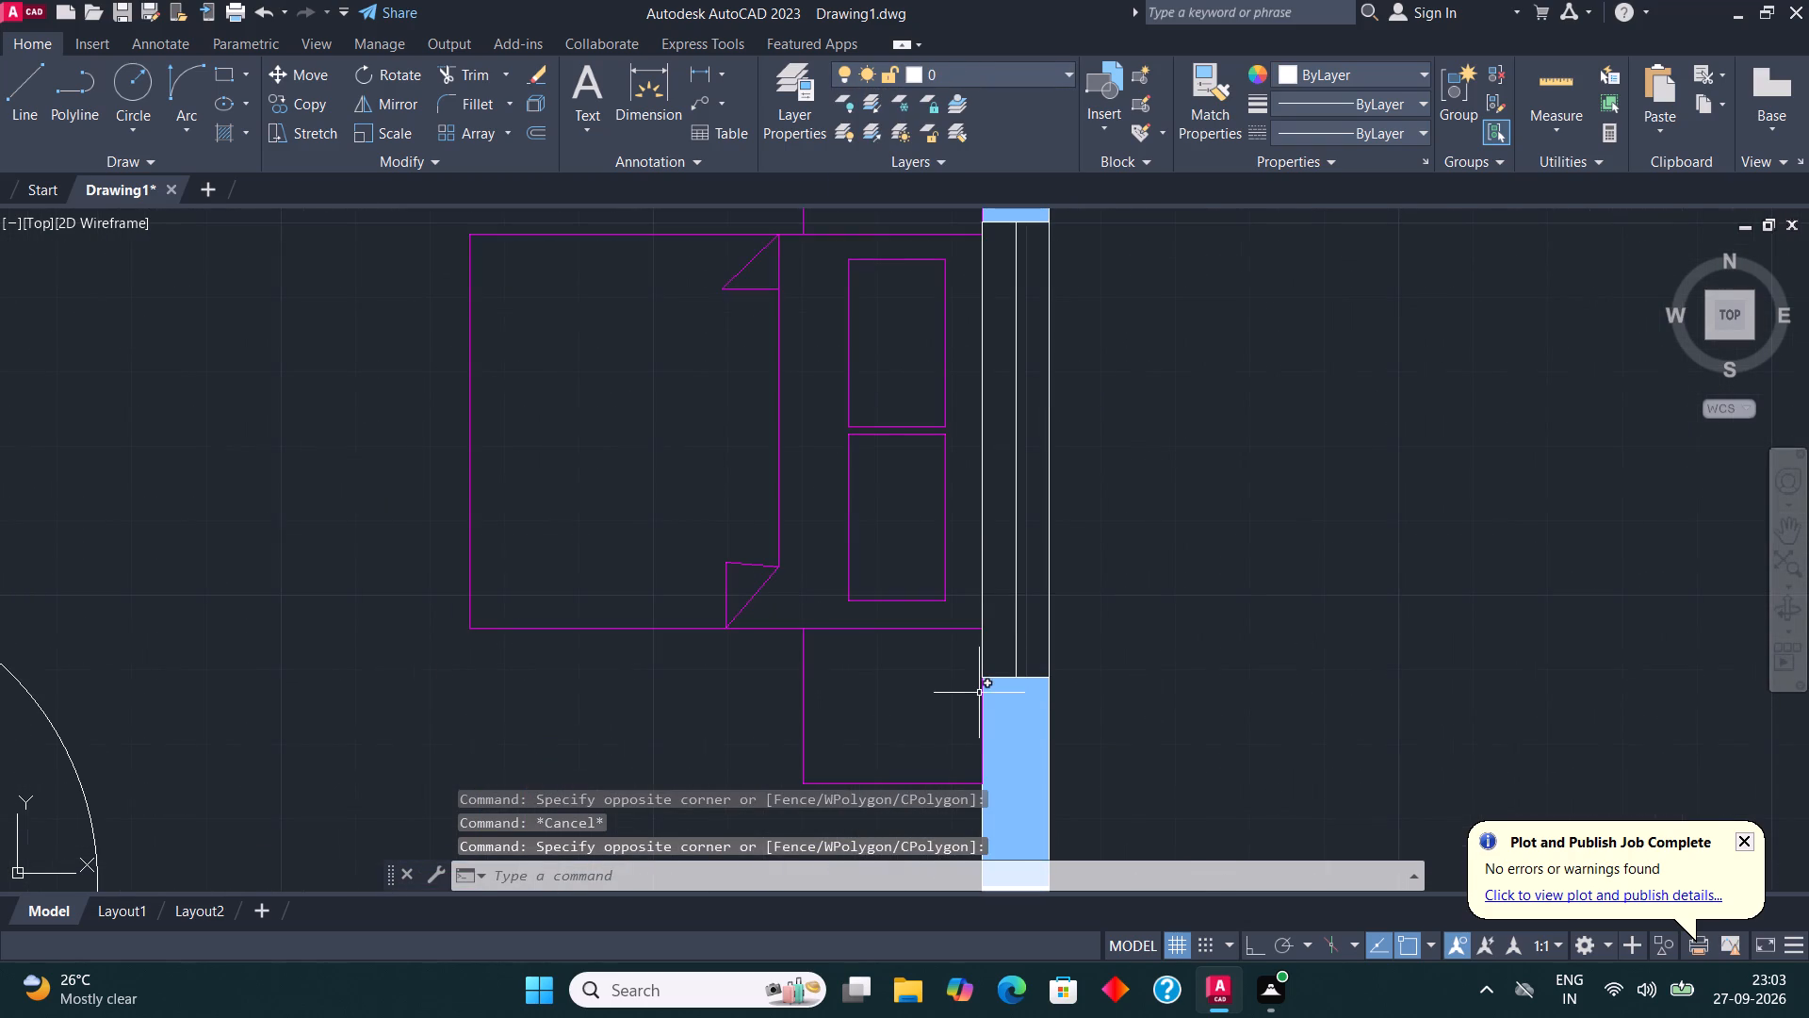
{"action": "left_click", "coordinate": [962, 688]}
{"action": "left_click", "coordinate": [1062, 222]}
{"action": "scroll", "coordinate": [1049, 299], "scroll_direction": "down", "scroll_amount": 4}
{"action": "scroll", "coordinate": [1054, 450], "scroll_direction": "up", "scroll_amount": 4}
{"action": "left_click", "coordinate": [949, 480]}
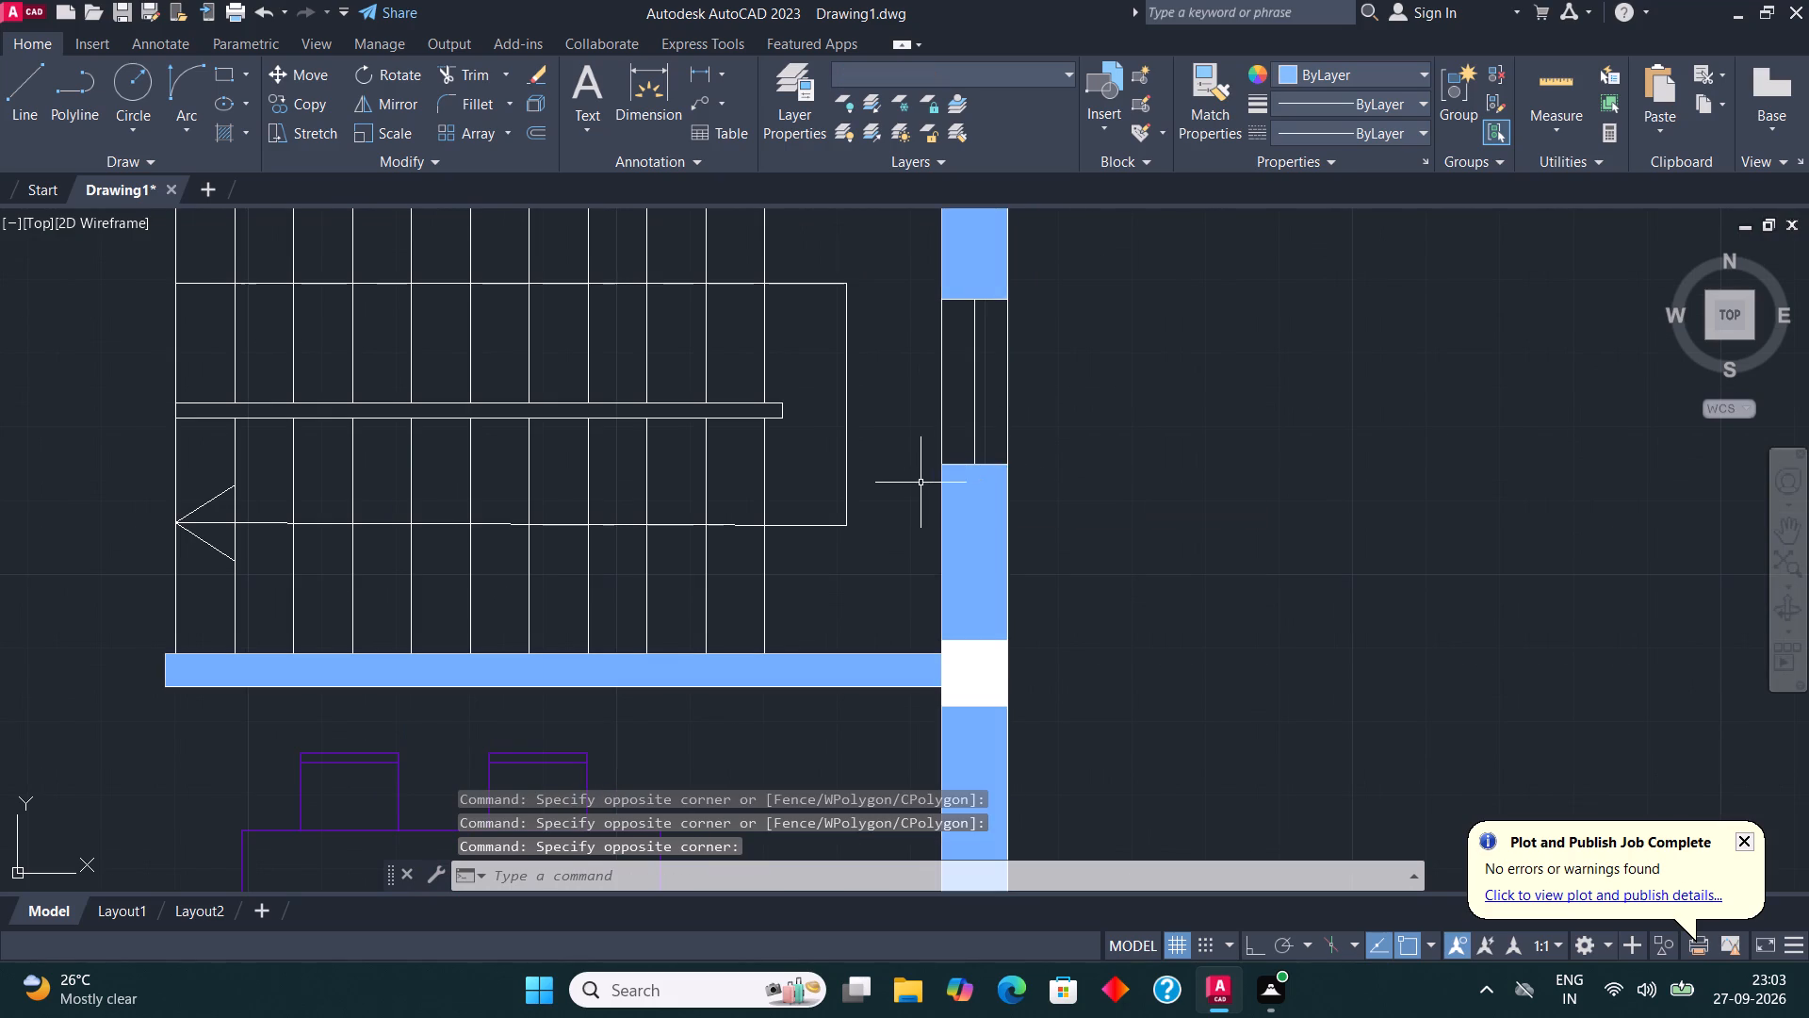
{"action": "left_click", "coordinate": [918, 484]}
{"action": "left_click", "coordinate": [1030, 287]}
{"action": "scroll", "coordinate": [1033, 297], "scroll_direction": "down", "scroll_amount": 3}
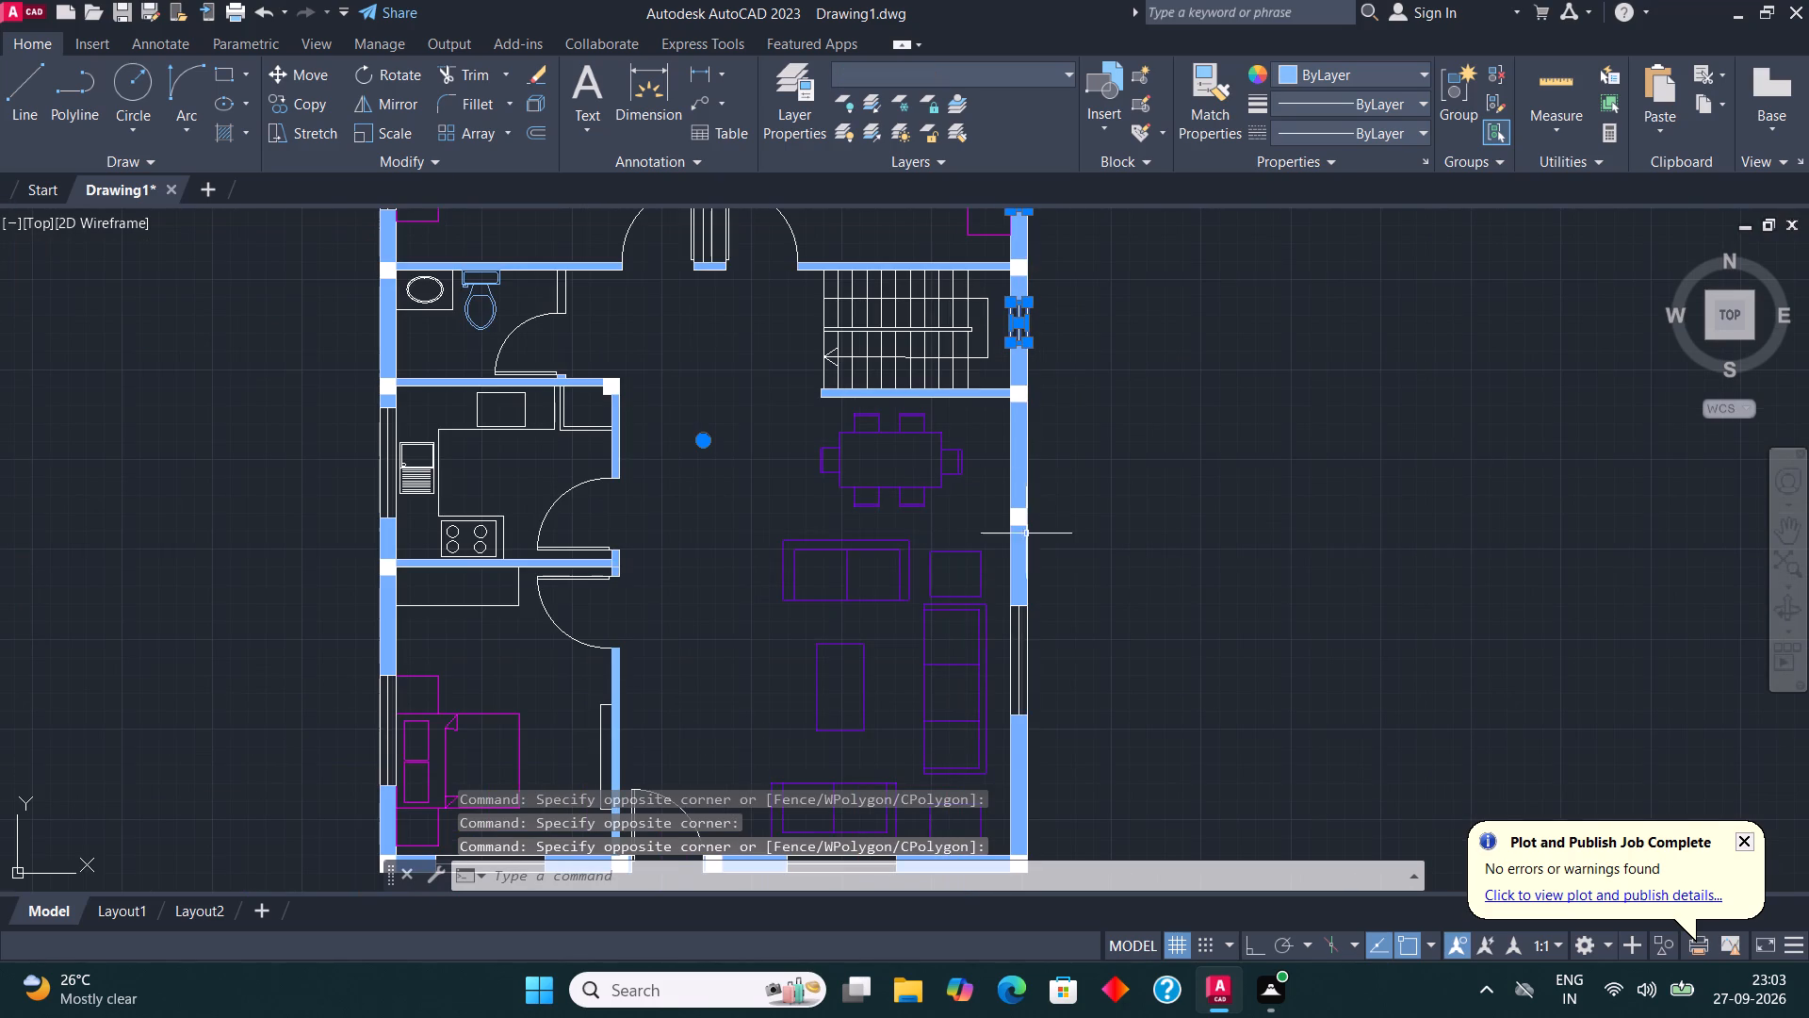
{"action": "scroll", "coordinate": [989, 733], "scroll_direction": "up", "scroll_amount": 3}
{"action": "left_click", "coordinate": [1019, 699]}
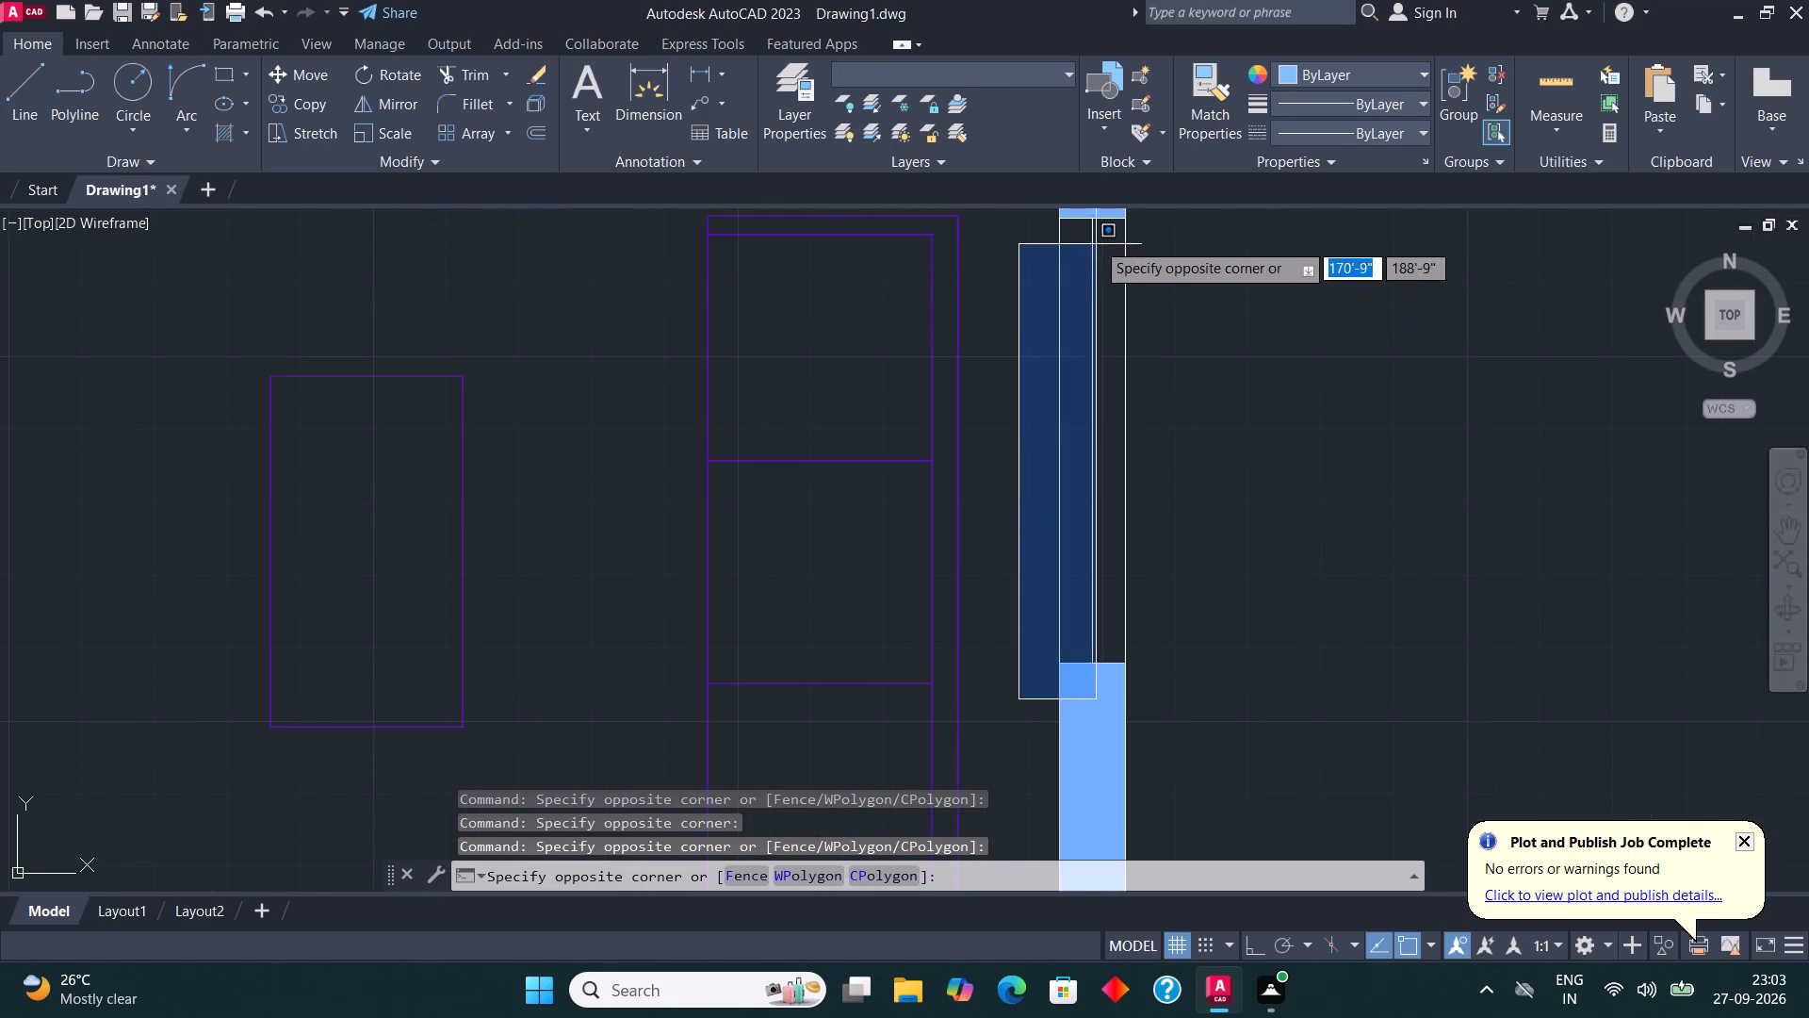
{"action": "left_click", "coordinate": [1147, 213]}
{"action": "scroll", "coordinate": [953, 345], "scroll_direction": "down", "scroll_amount": 4}
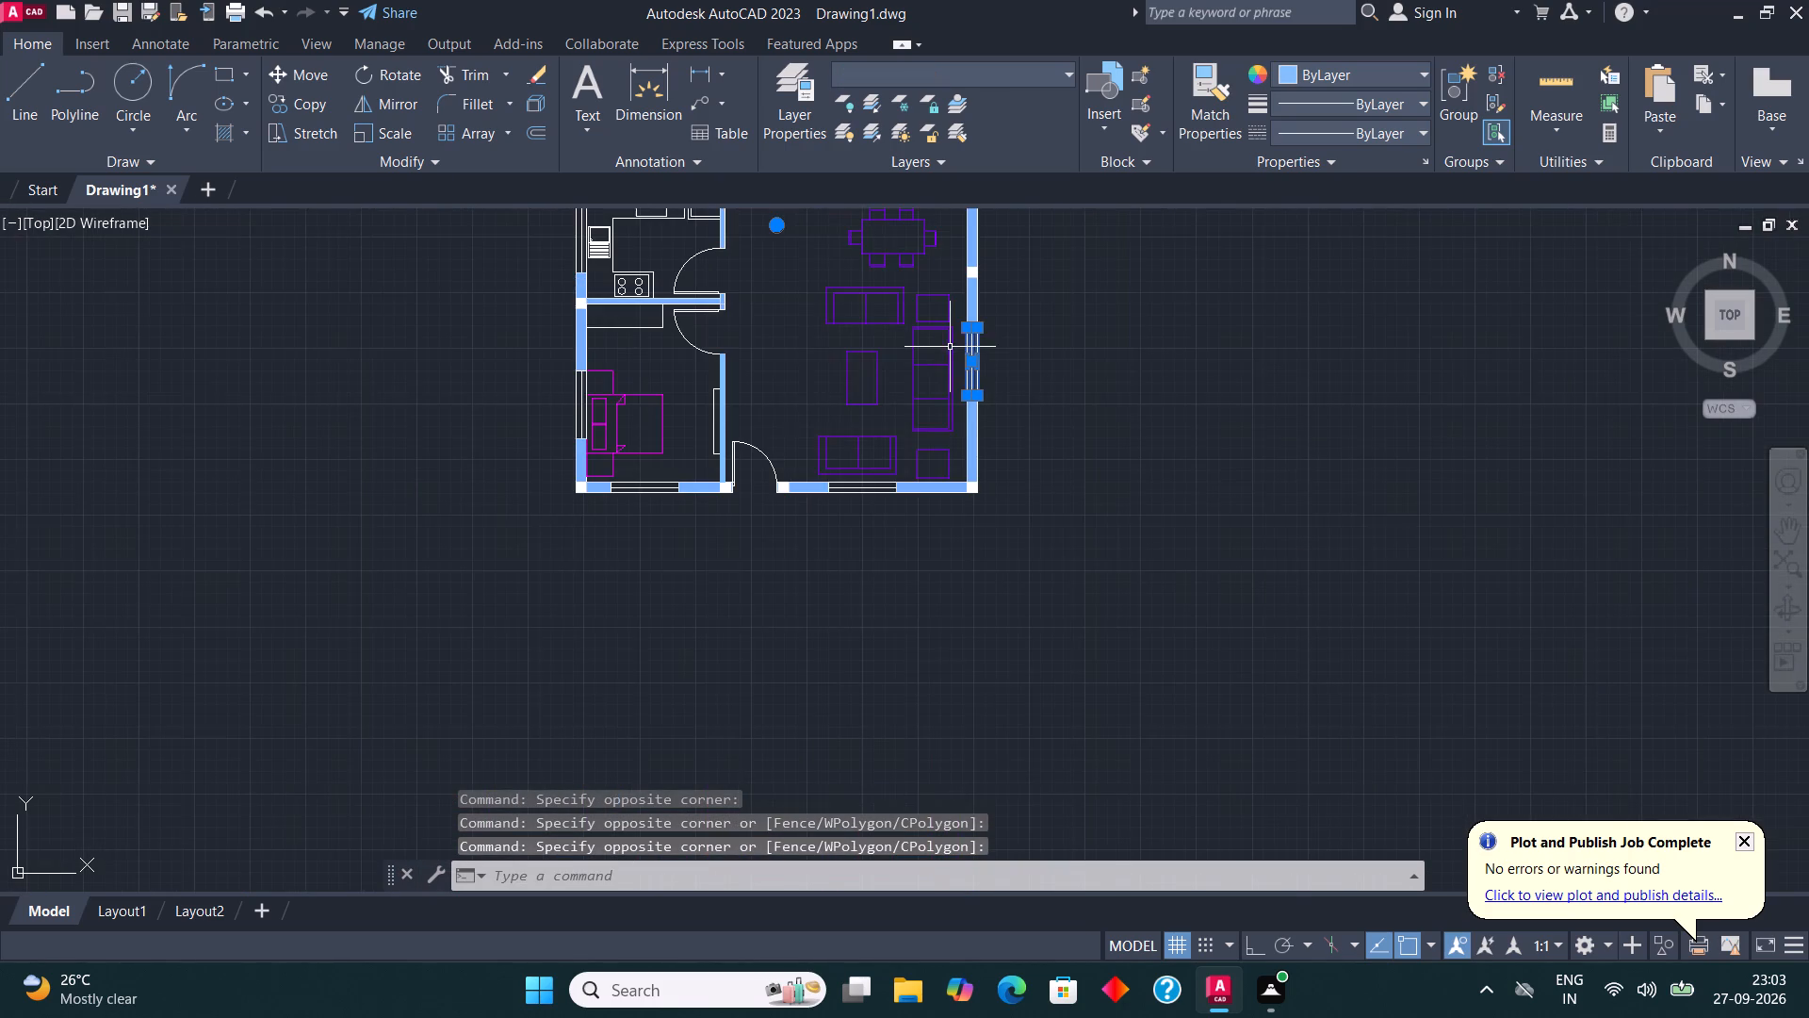
{"action": "scroll", "coordinate": [862, 516], "scroll_direction": "up", "scroll_amount": 3}
{"action": "left_click", "coordinate": [683, 467]}
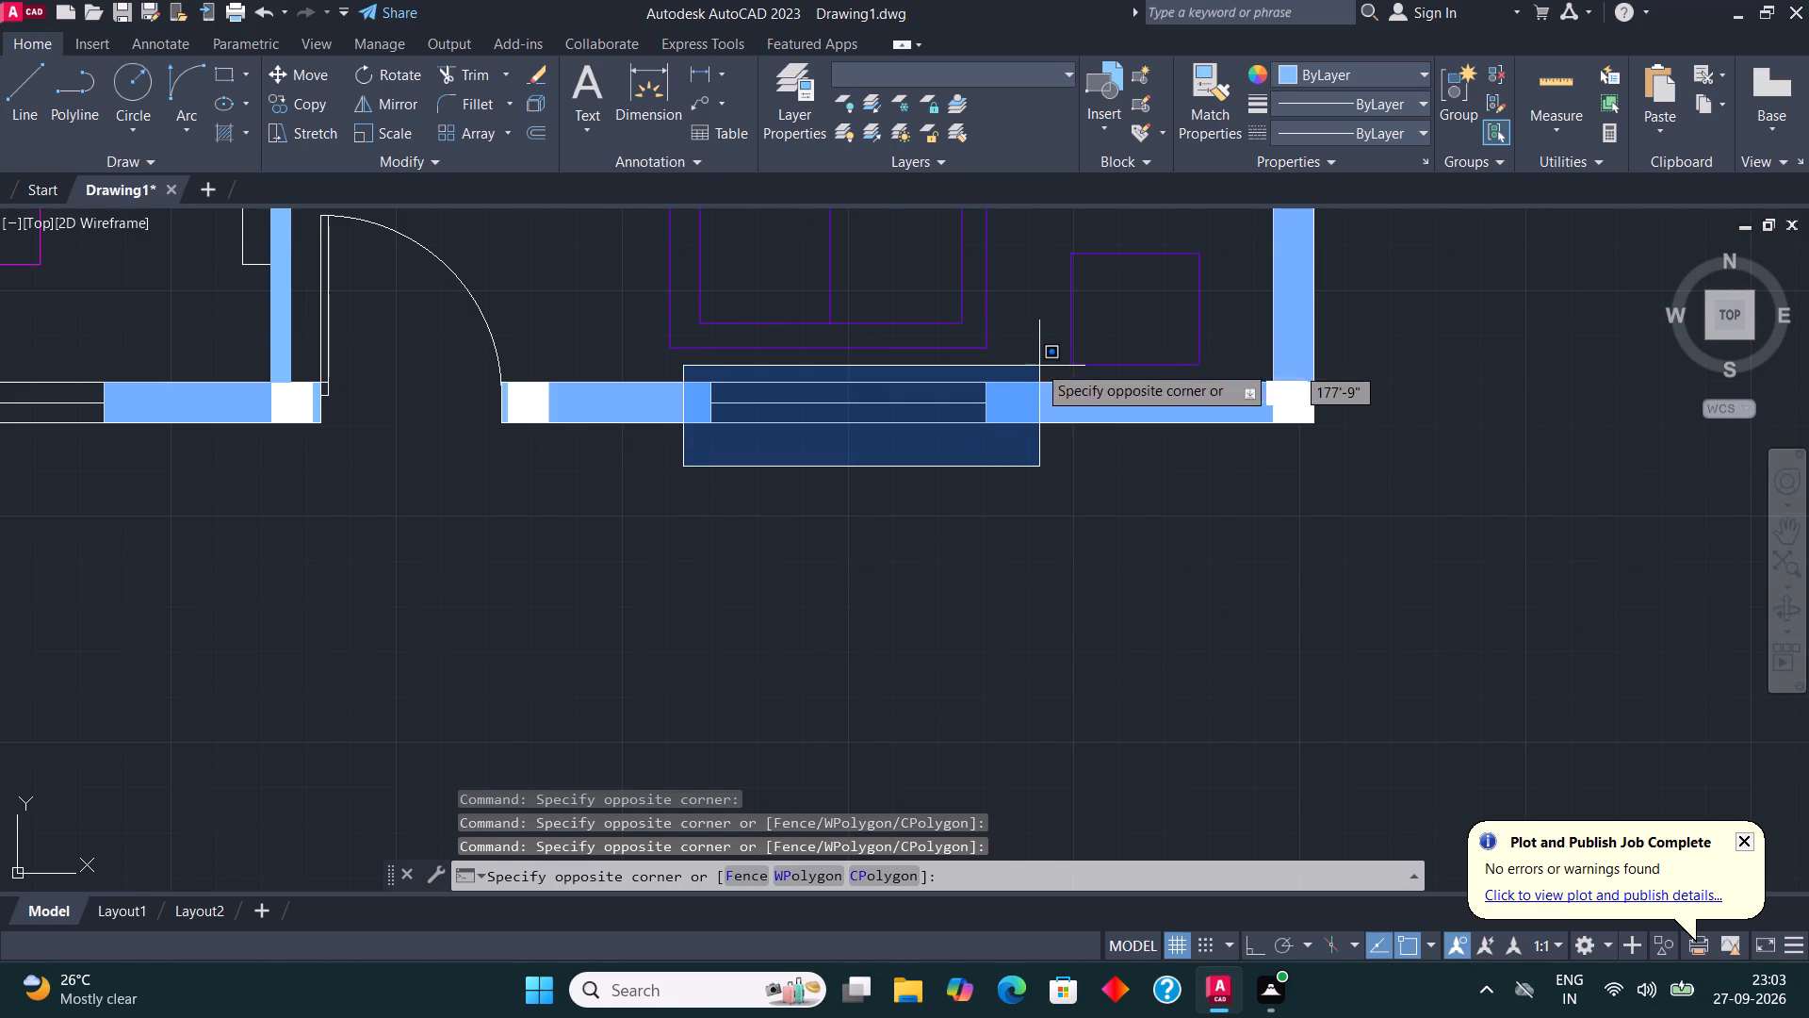
{"action": "left_click", "coordinate": [1037, 364]}
{"action": "scroll", "coordinate": [1082, 501], "scroll_direction": "down", "scroll_amount": 3}
{"action": "scroll", "coordinate": [744, 448], "scroll_direction": "up", "scroll_amount": 2}
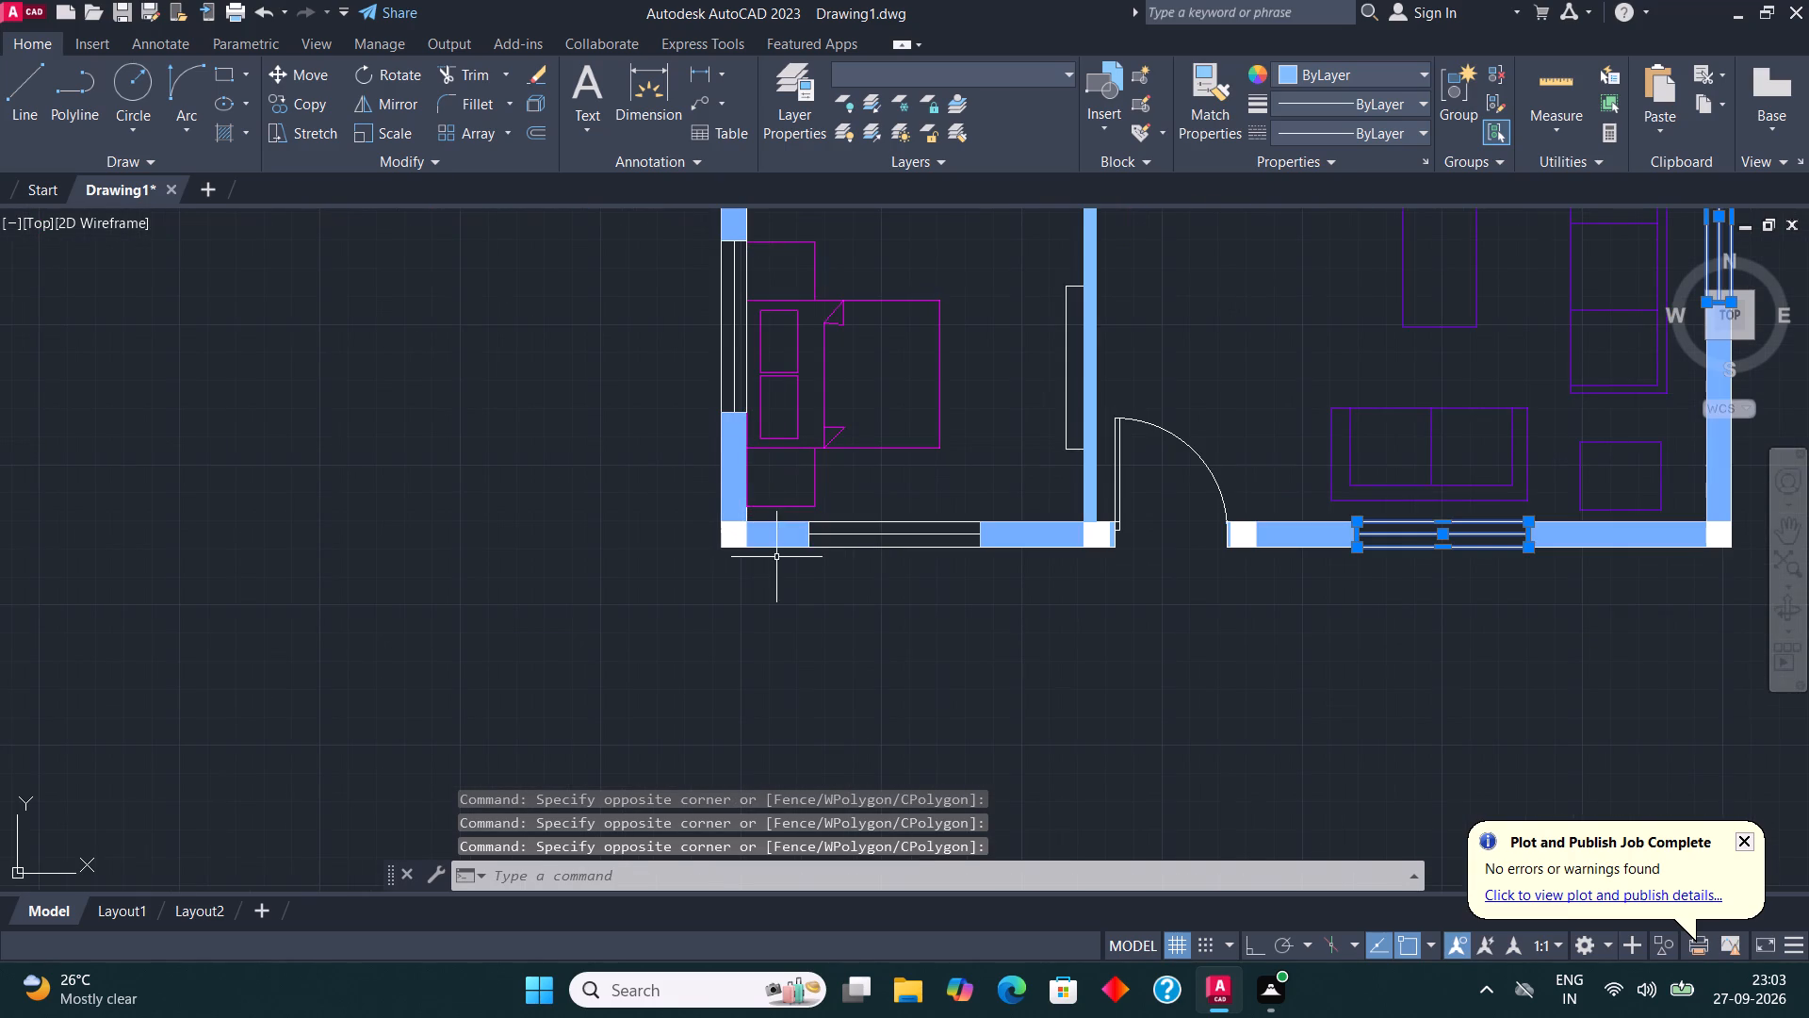
{"action": "left_click", "coordinate": [779, 569]}
{"action": "left_click", "coordinate": [1039, 502]}
{"action": "scroll", "coordinate": [984, 634], "scroll_direction": "down", "scroll_amount": 2}
{"action": "scroll", "coordinate": [872, 505], "scroll_direction": "up", "scroll_amount": 1}
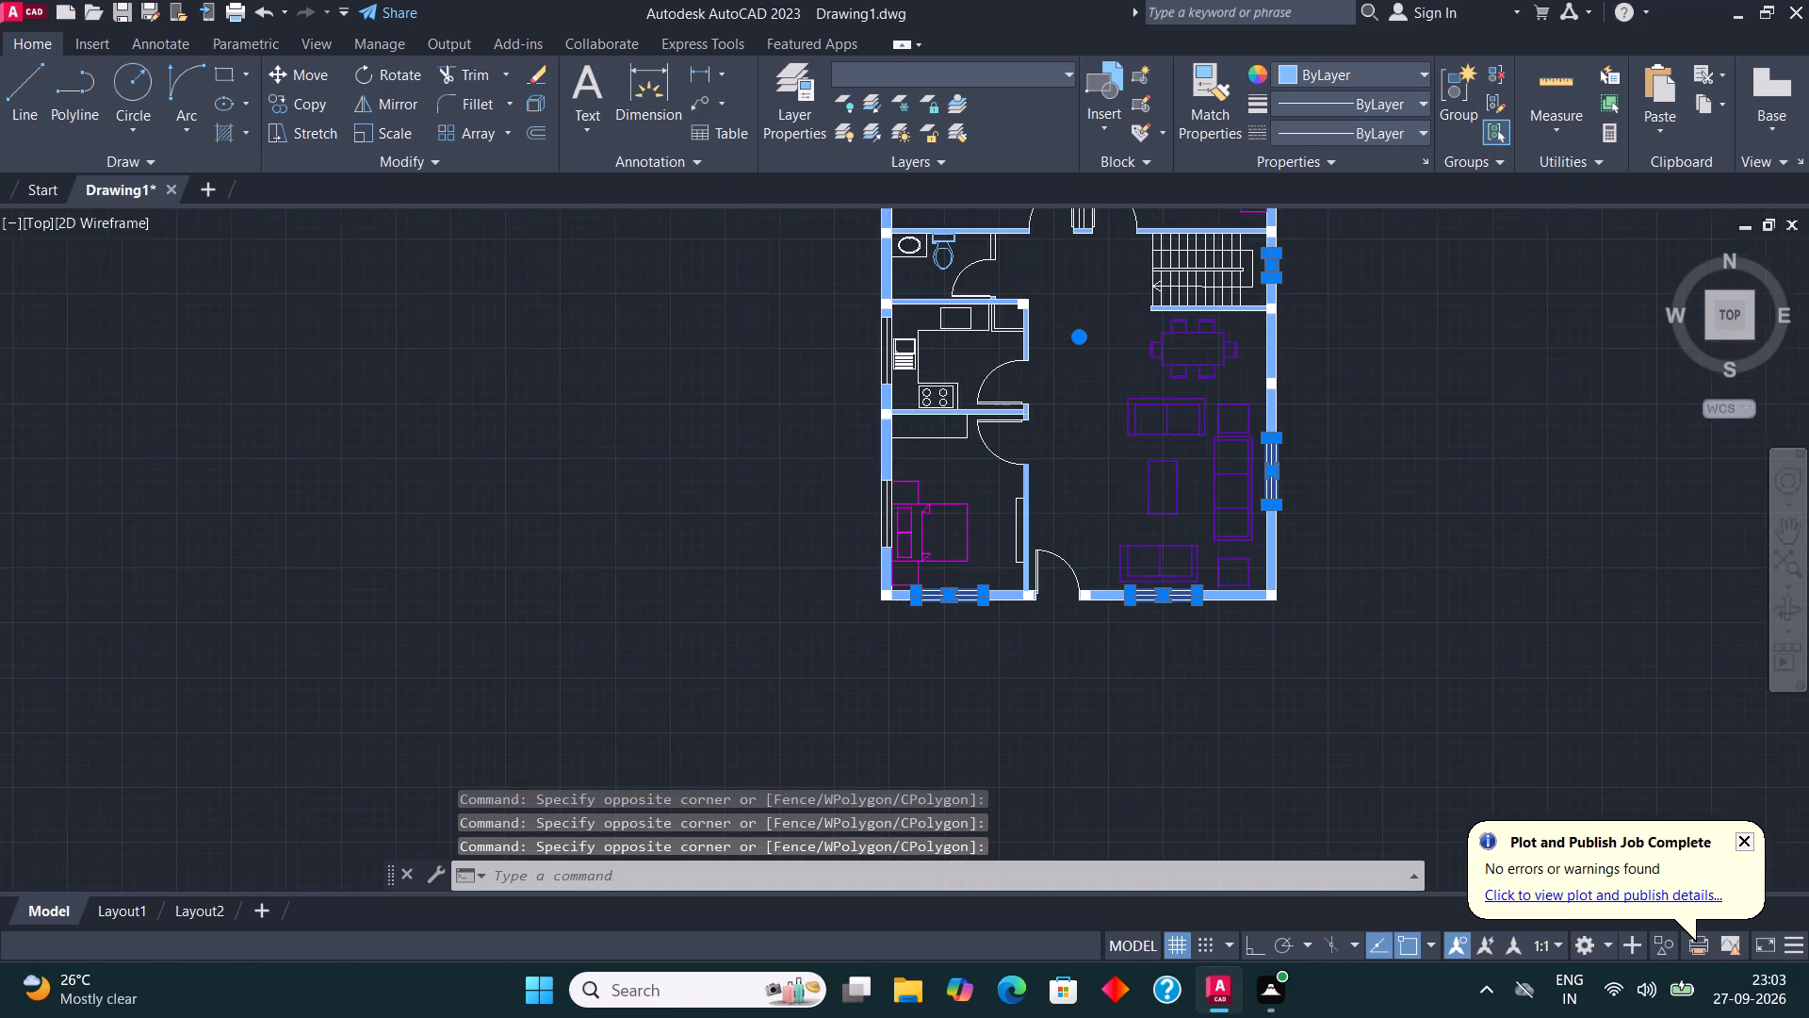
{"action": "scroll", "coordinate": [872, 505], "scroll_direction": "up", "scroll_amount": 1}
{"action": "left_click", "coordinate": [852, 622]}
{"action": "left_click", "coordinate": [919, 435]}
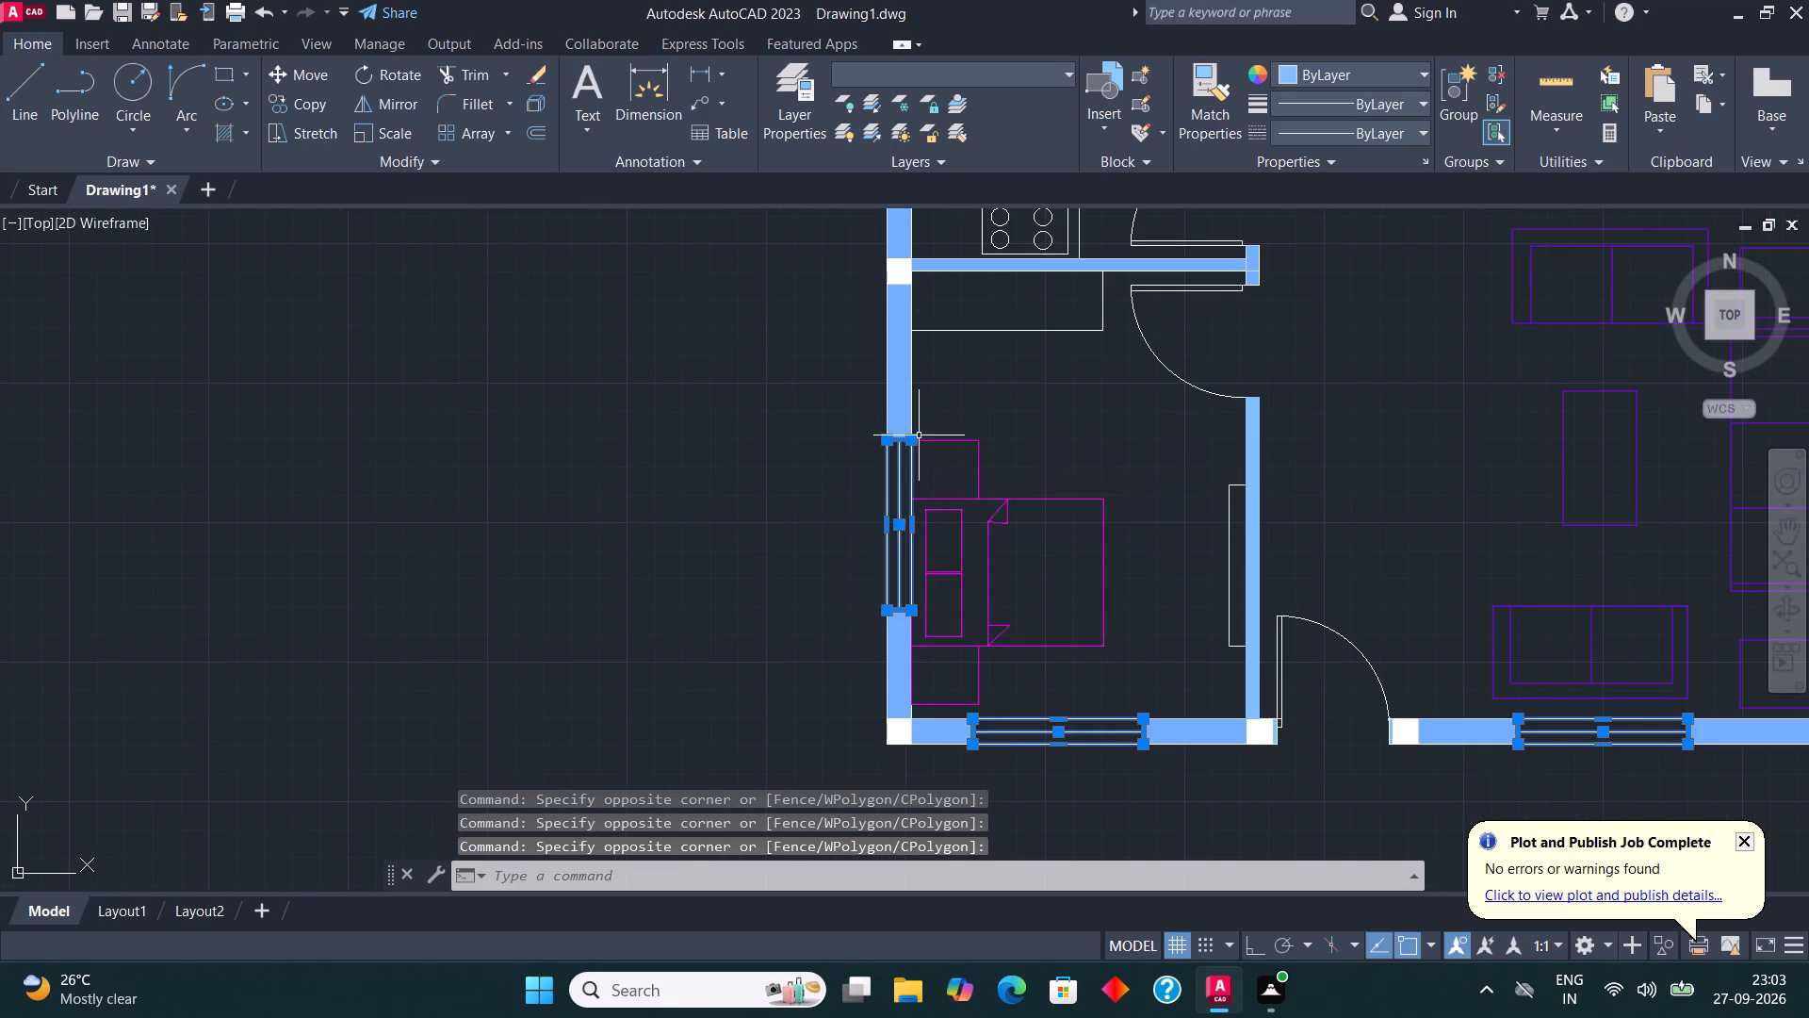
{"action": "scroll", "coordinate": [906, 695], "scroll_direction": "down", "scroll_amount": 2}
{"action": "scroll", "coordinate": [921, 458], "scroll_direction": "up", "scroll_amount": 4}
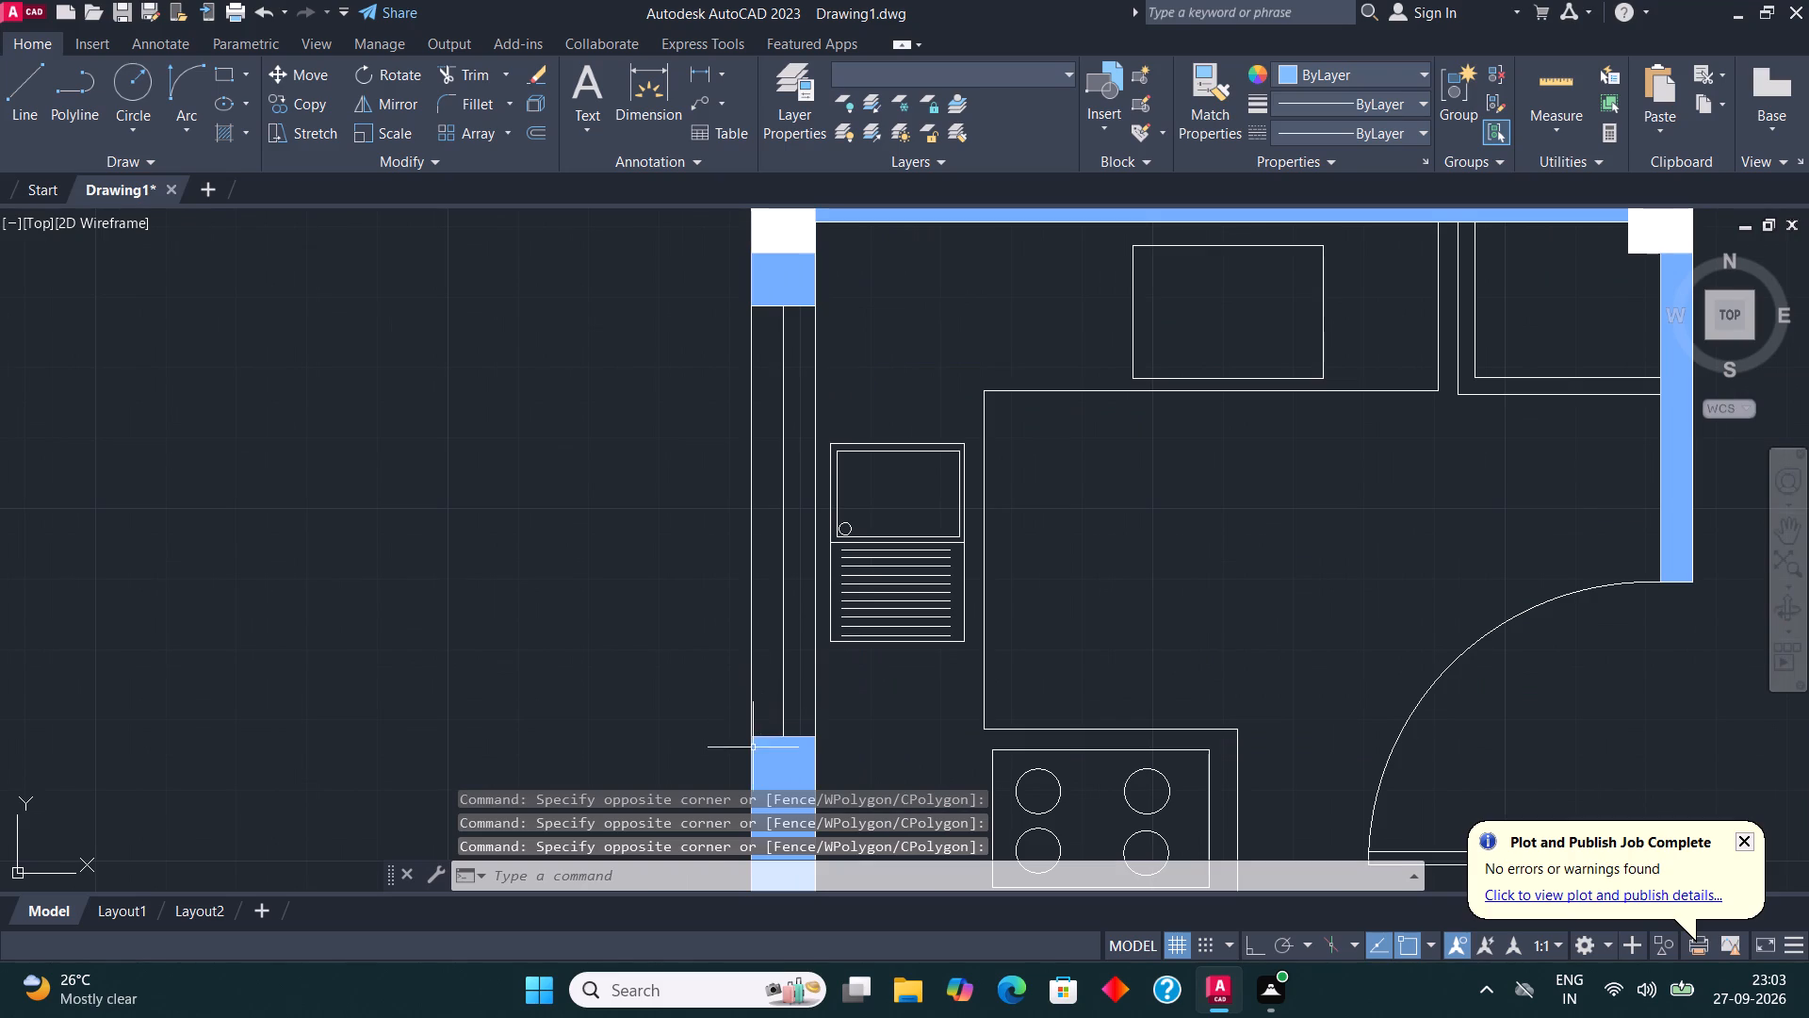
{"action": "left_click", "coordinate": [737, 752]}
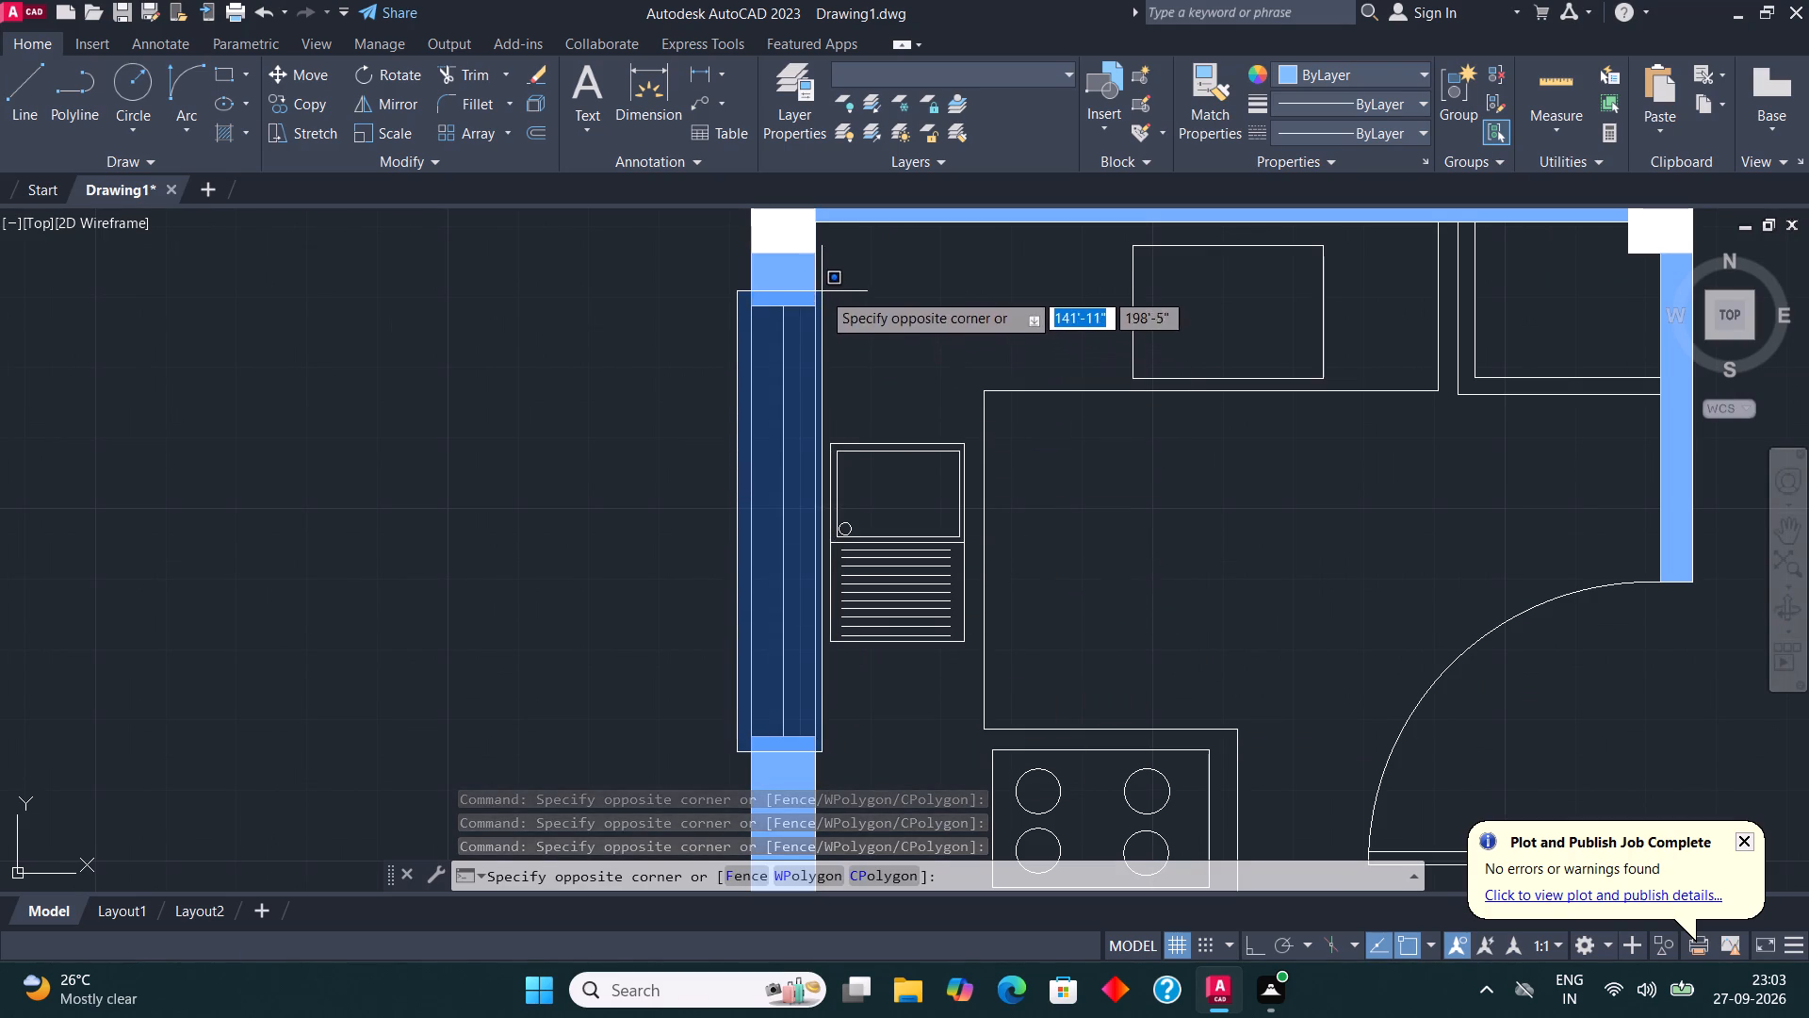
{"action": "left_click", "coordinate": [822, 291]}
{"action": "scroll", "coordinate": [878, 675], "scroll_direction": "down", "scroll_amount": 4}
{"action": "scroll", "coordinate": [876, 491], "scroll_direction": "up", "scroll_amount": 3}
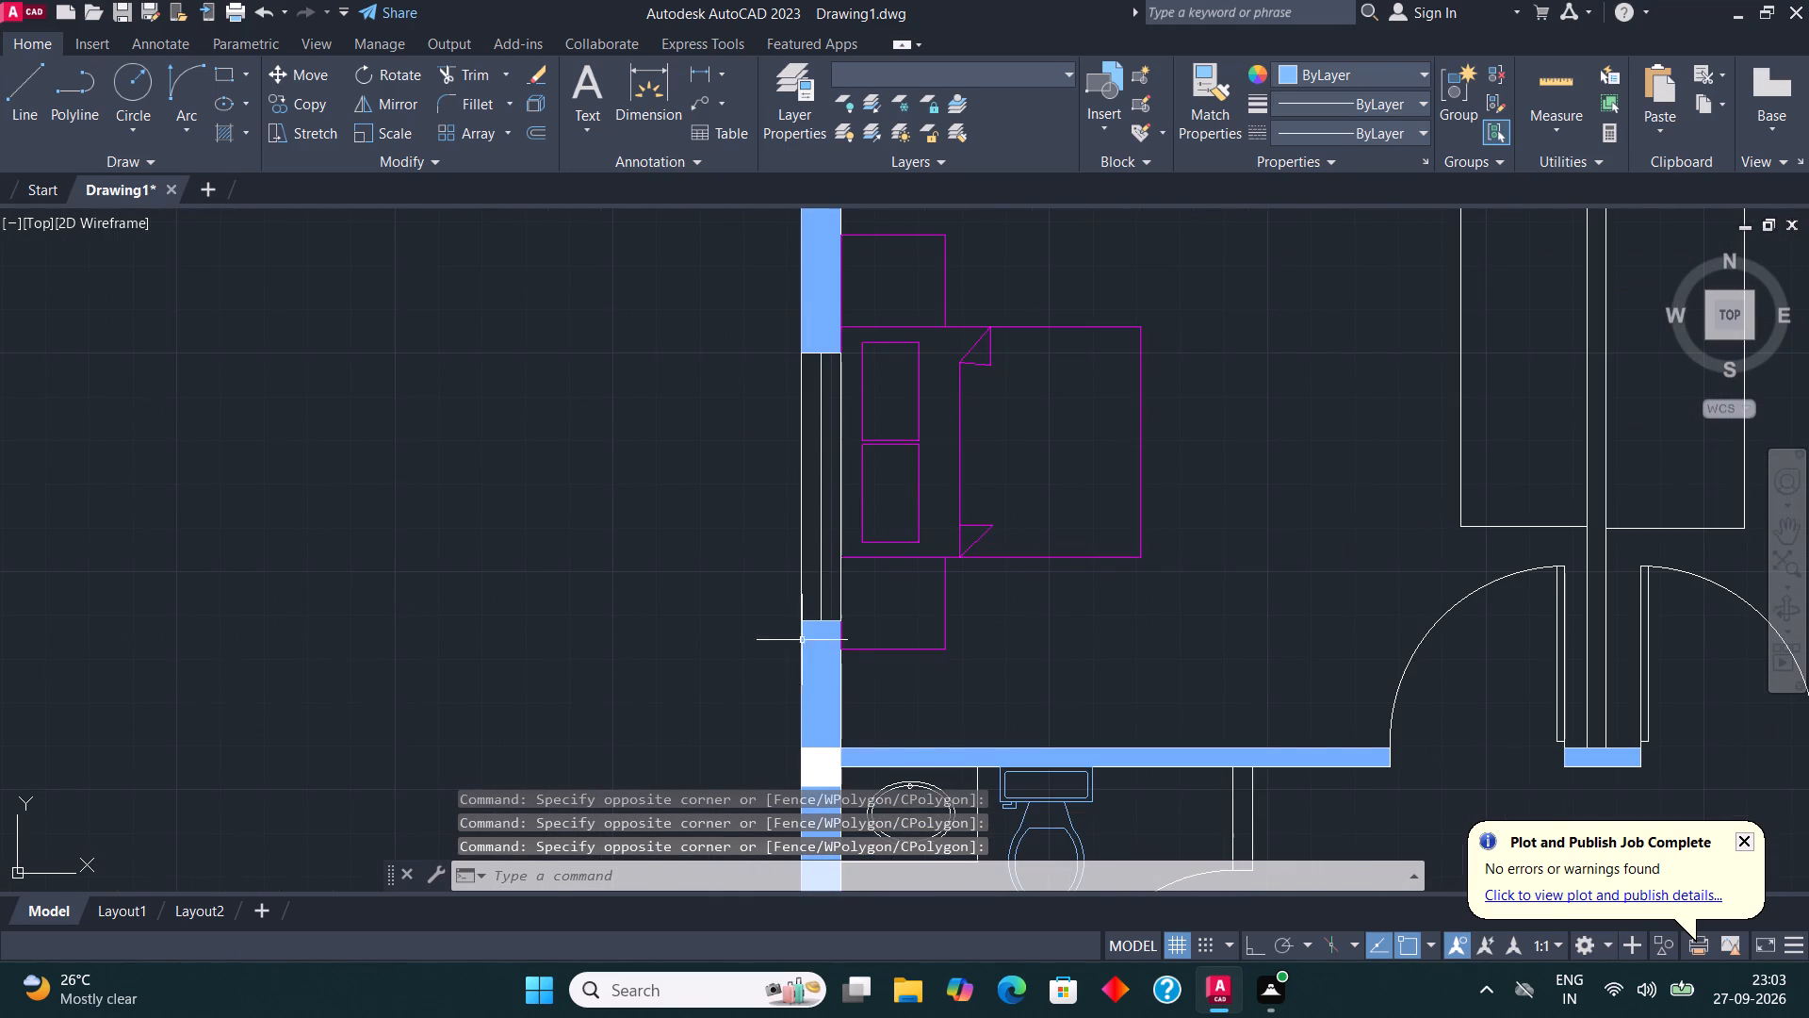
{"action": "left_click", "coordinate": [782, 629]}
{"action": "left_click", "coordinate": [847, 341]}
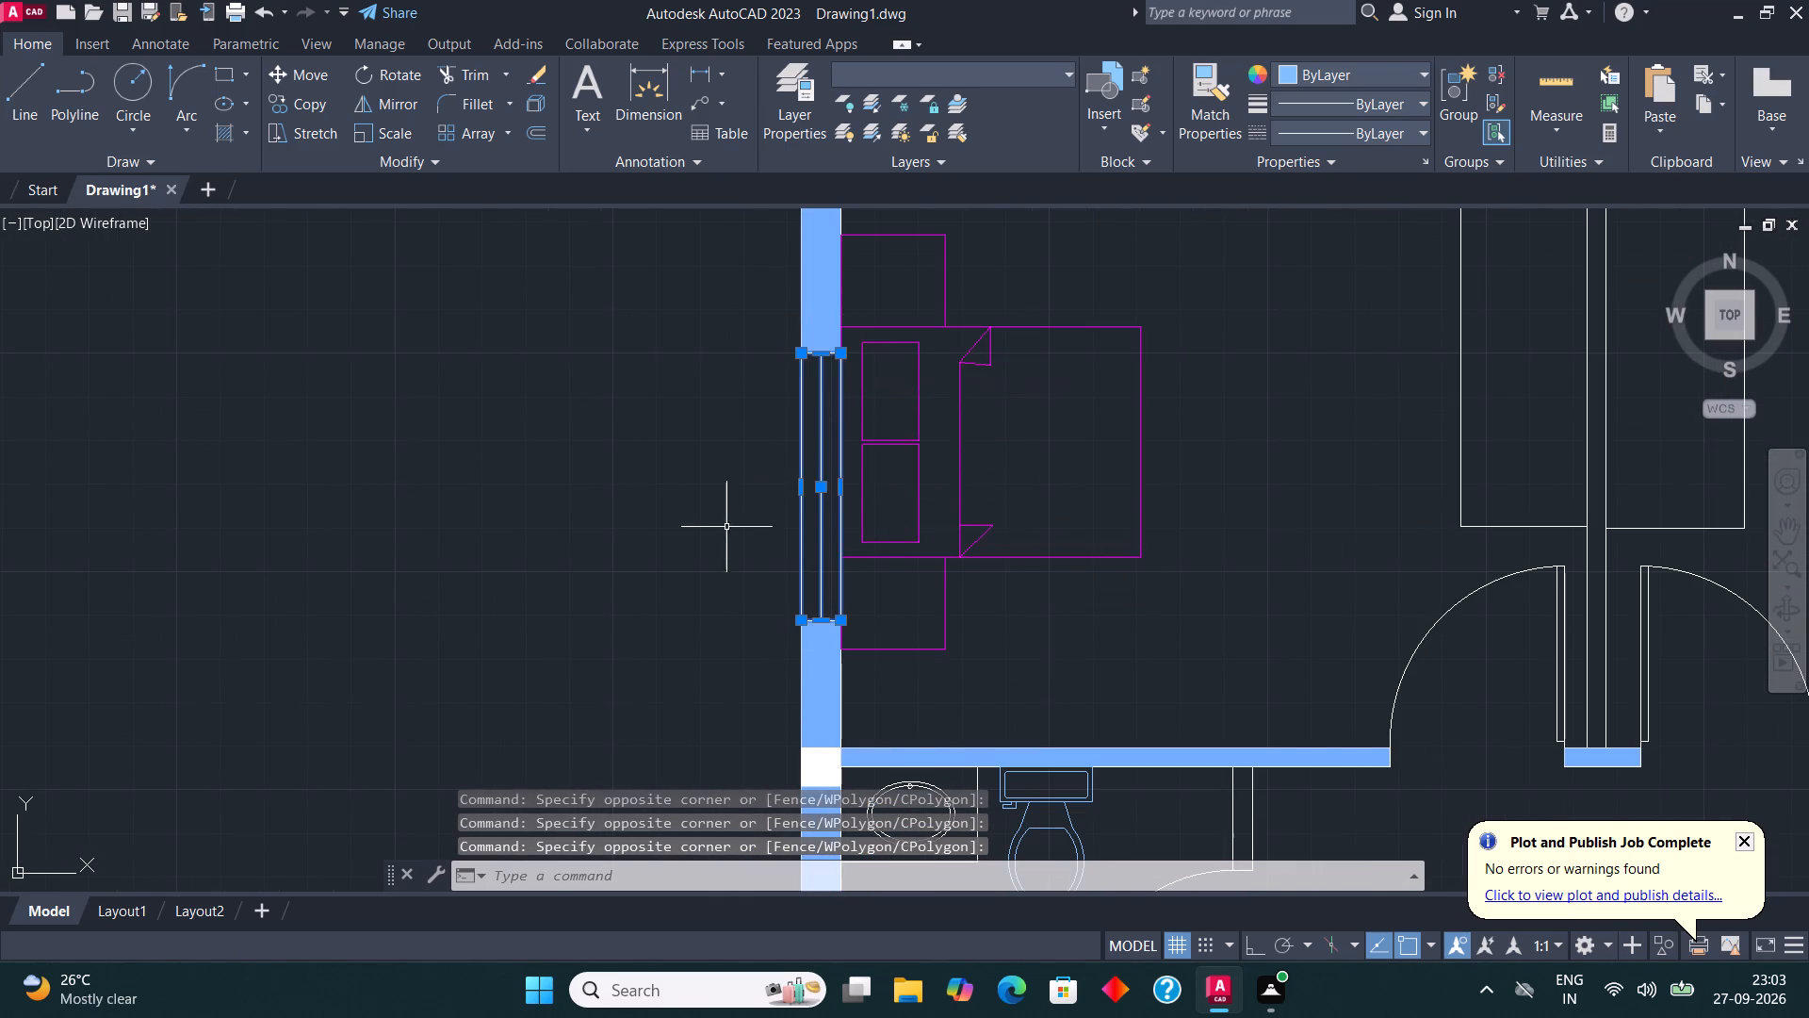
{"action": "scroll", "coordinate": [698, 616], "scroll_direction": "down", "scroll_amount": 2}
{"action": "left_click", "coordinate": [1027, 67]}
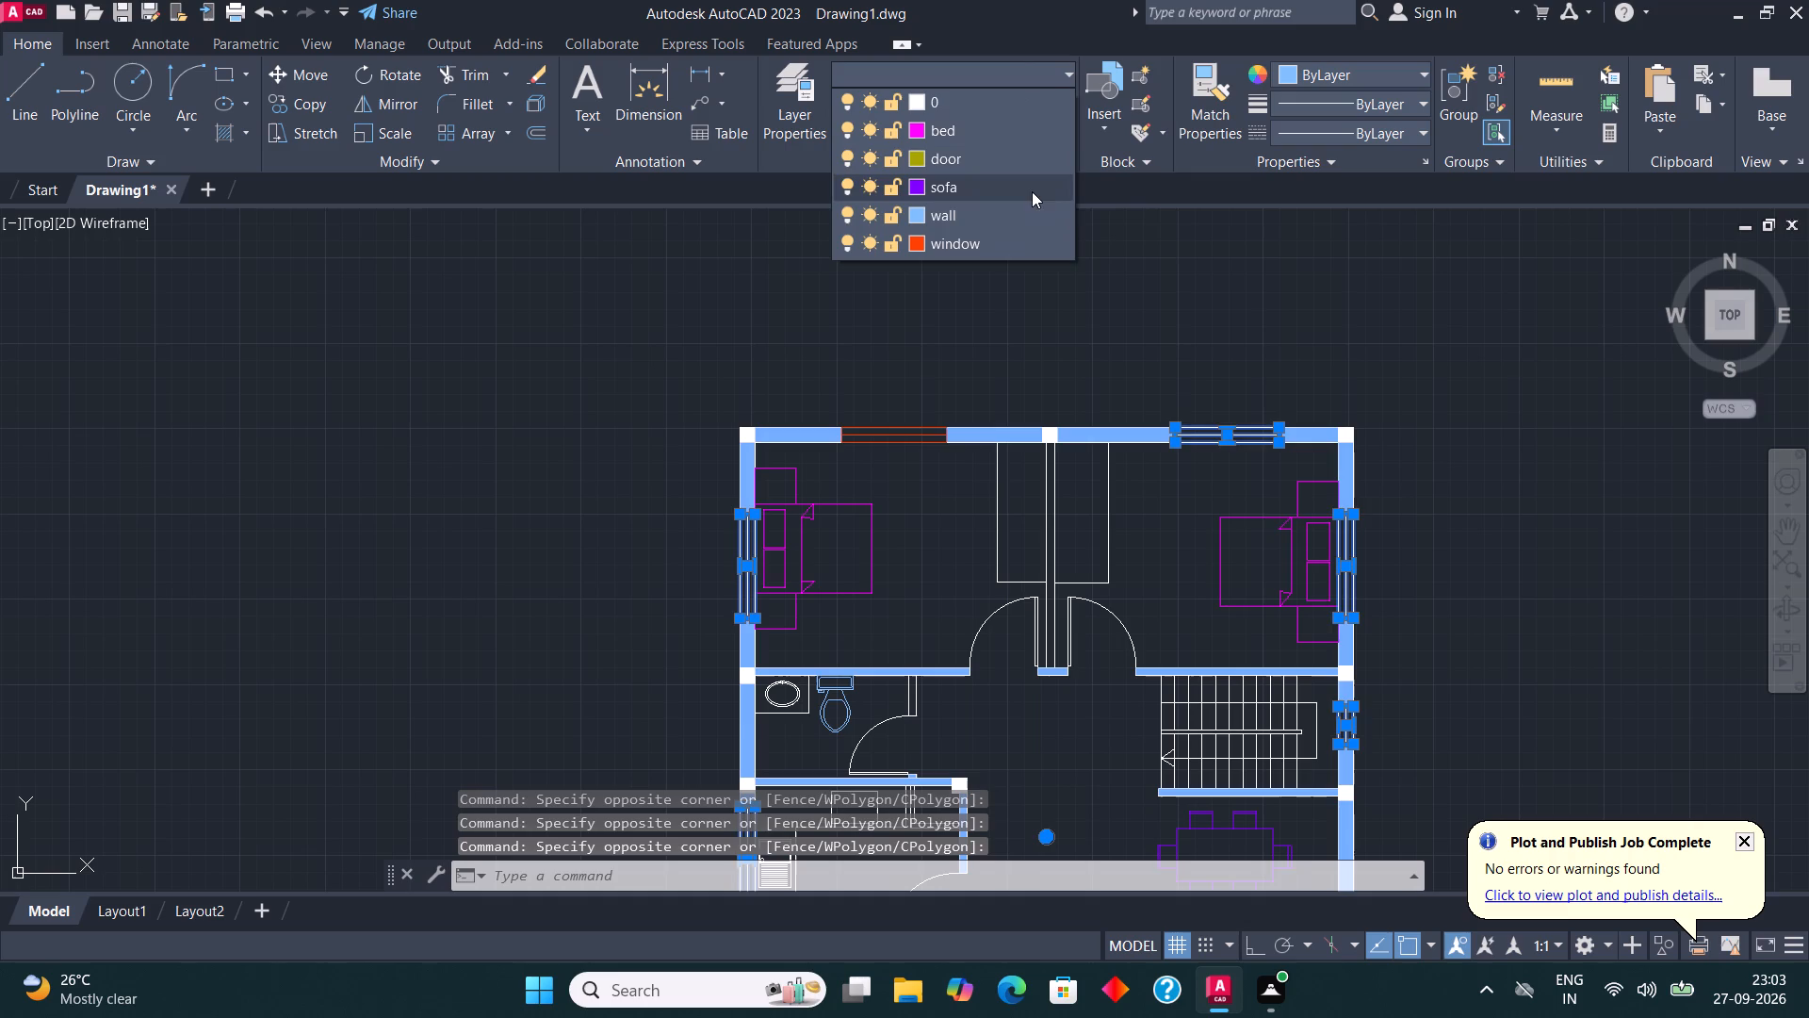
{"action": "left_click", "coordinate": [1004, 239]}
{"action": "key", "text": "Escape"}
Pick all matching interior doors with Select Similar from the bathroom door and assign them to the door layer.
{"action": "scroll", "coordinate": [876, 325], "scroll_direction": "down", "scroll_amount": 2}
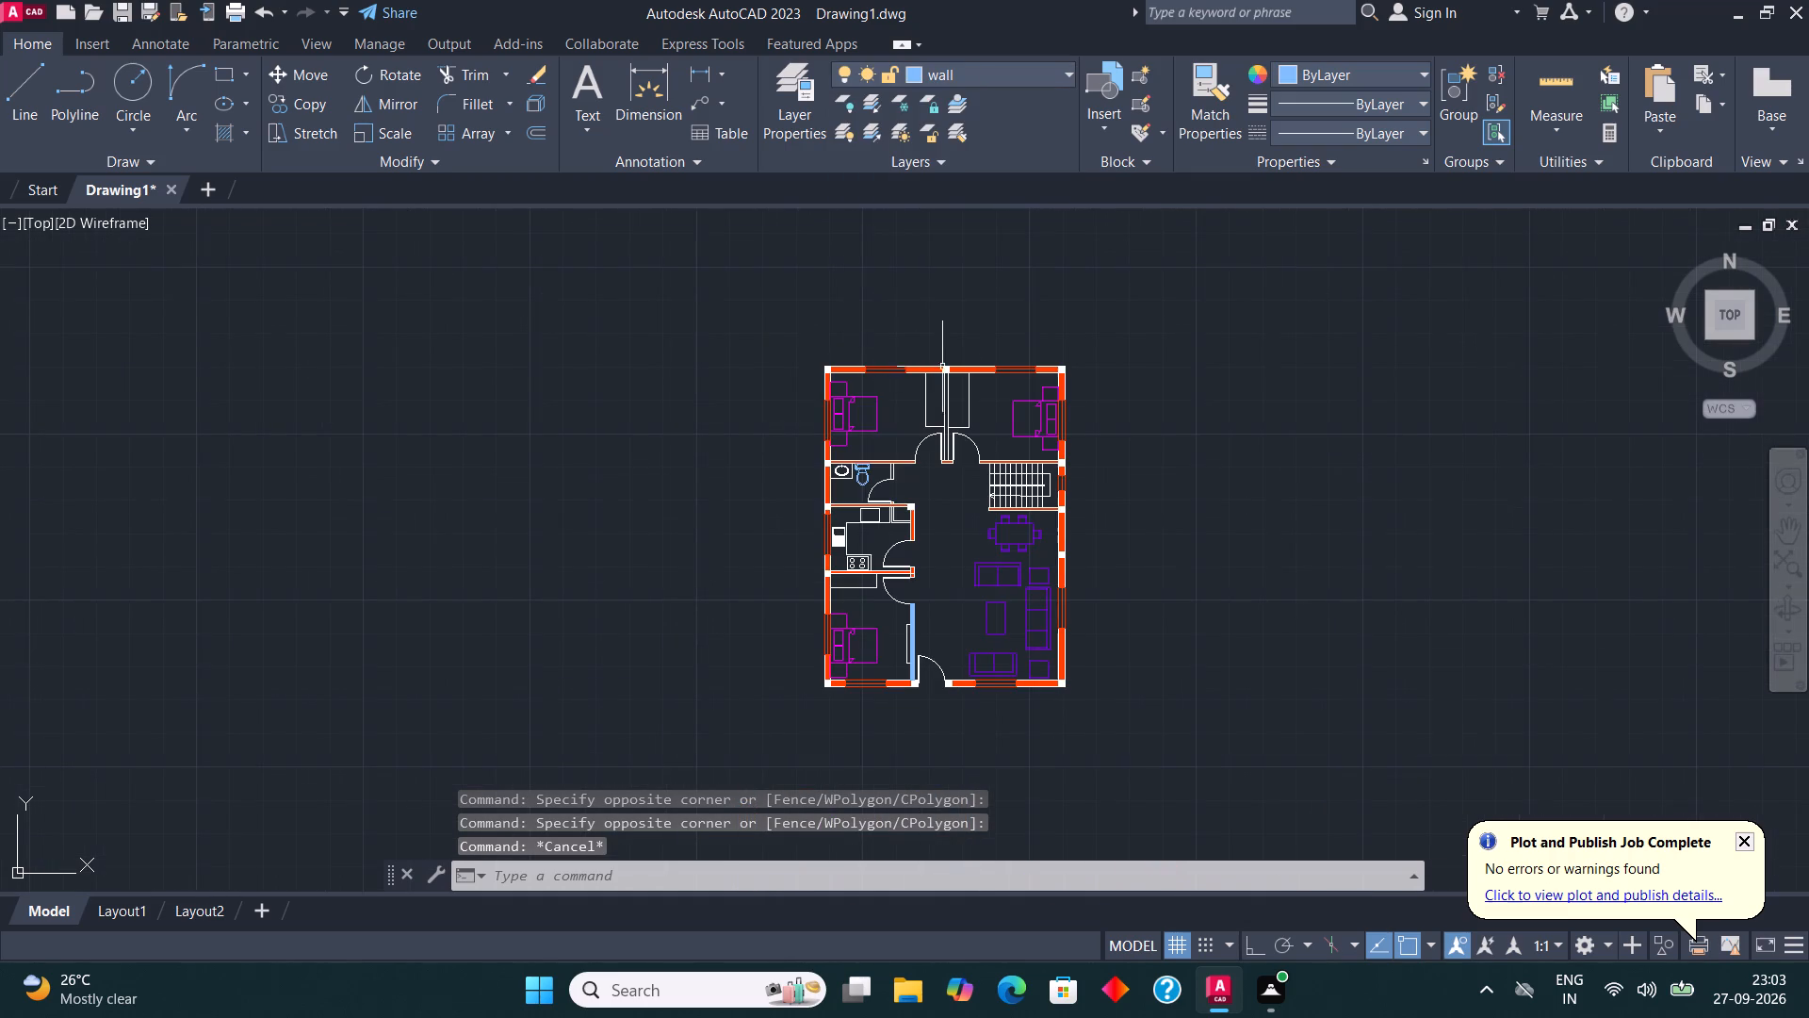
{"action": "scroll", "coordinate": [956, 534], "scroll_direction": "up", "scroll_amount": 2}
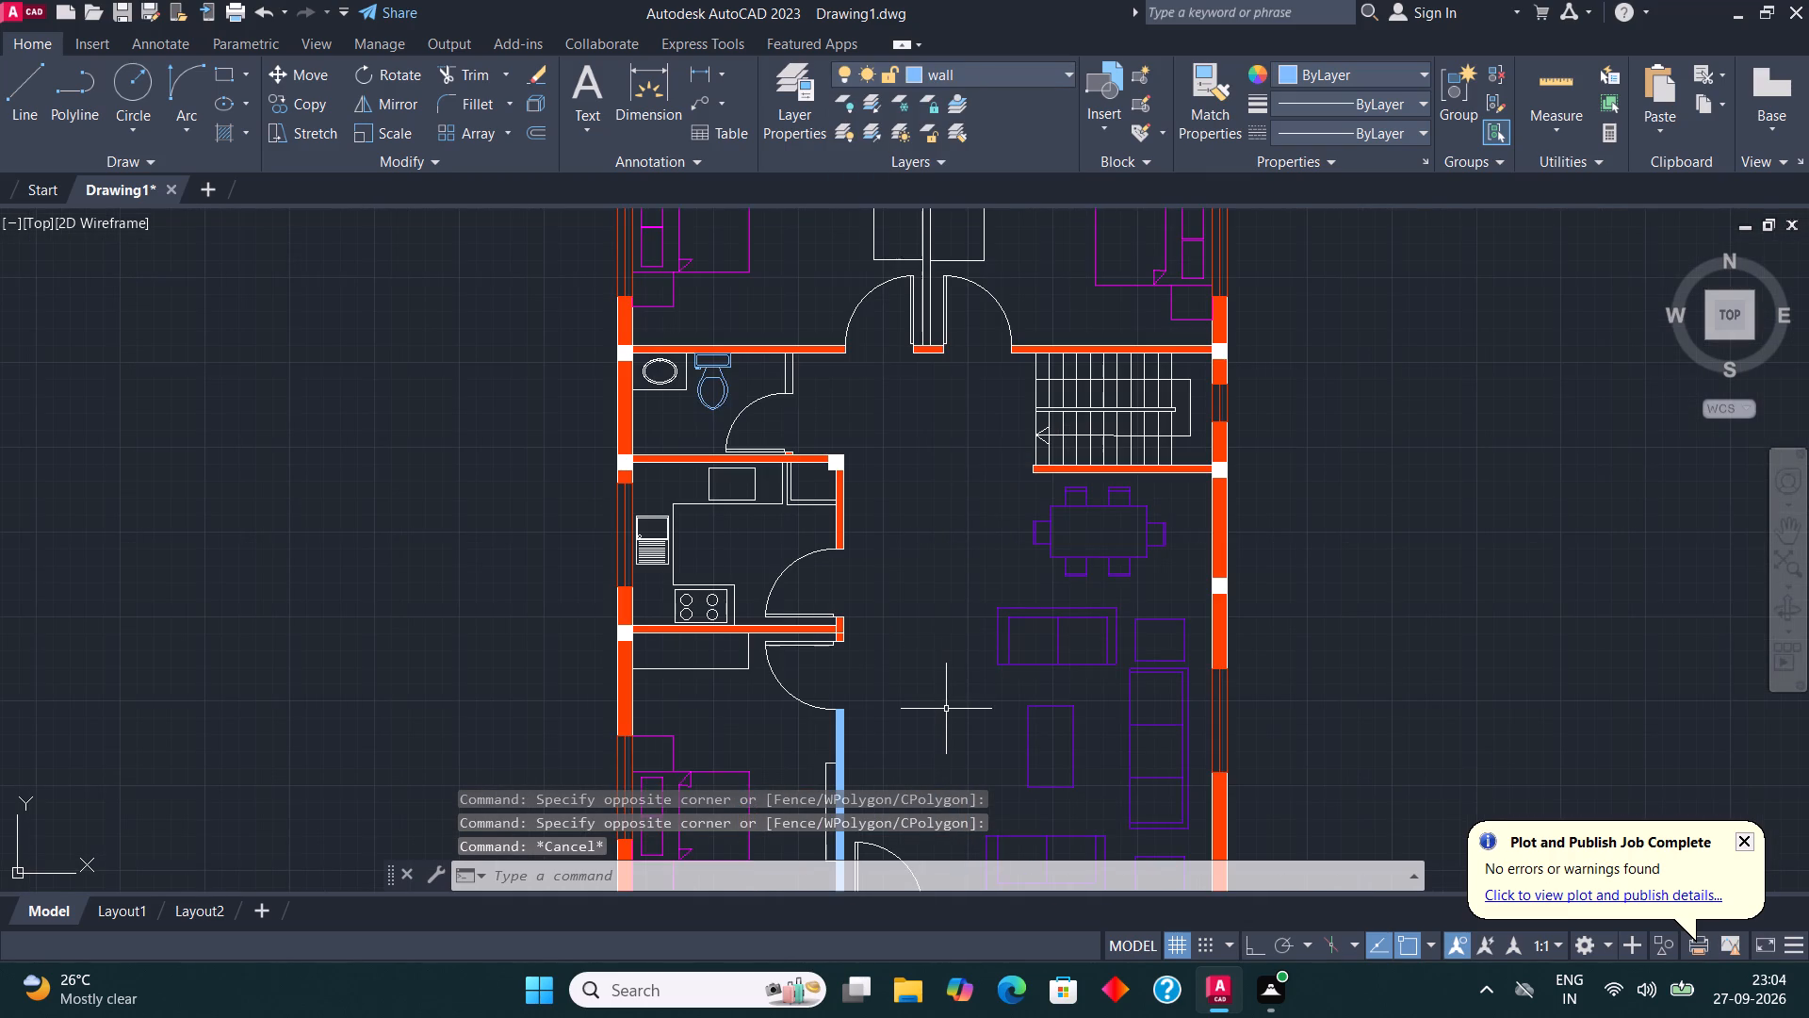
{"action": "scroll", "coordinate": [946, 709], "scroll_direction": "down", "scroll_amount": 1}
{"action": "scroll", "coordinate": [854, 532], "scroll_direction": "up", "scroll_amount": 1}
{"action": "left_click", "coordinate": [804, 505]}
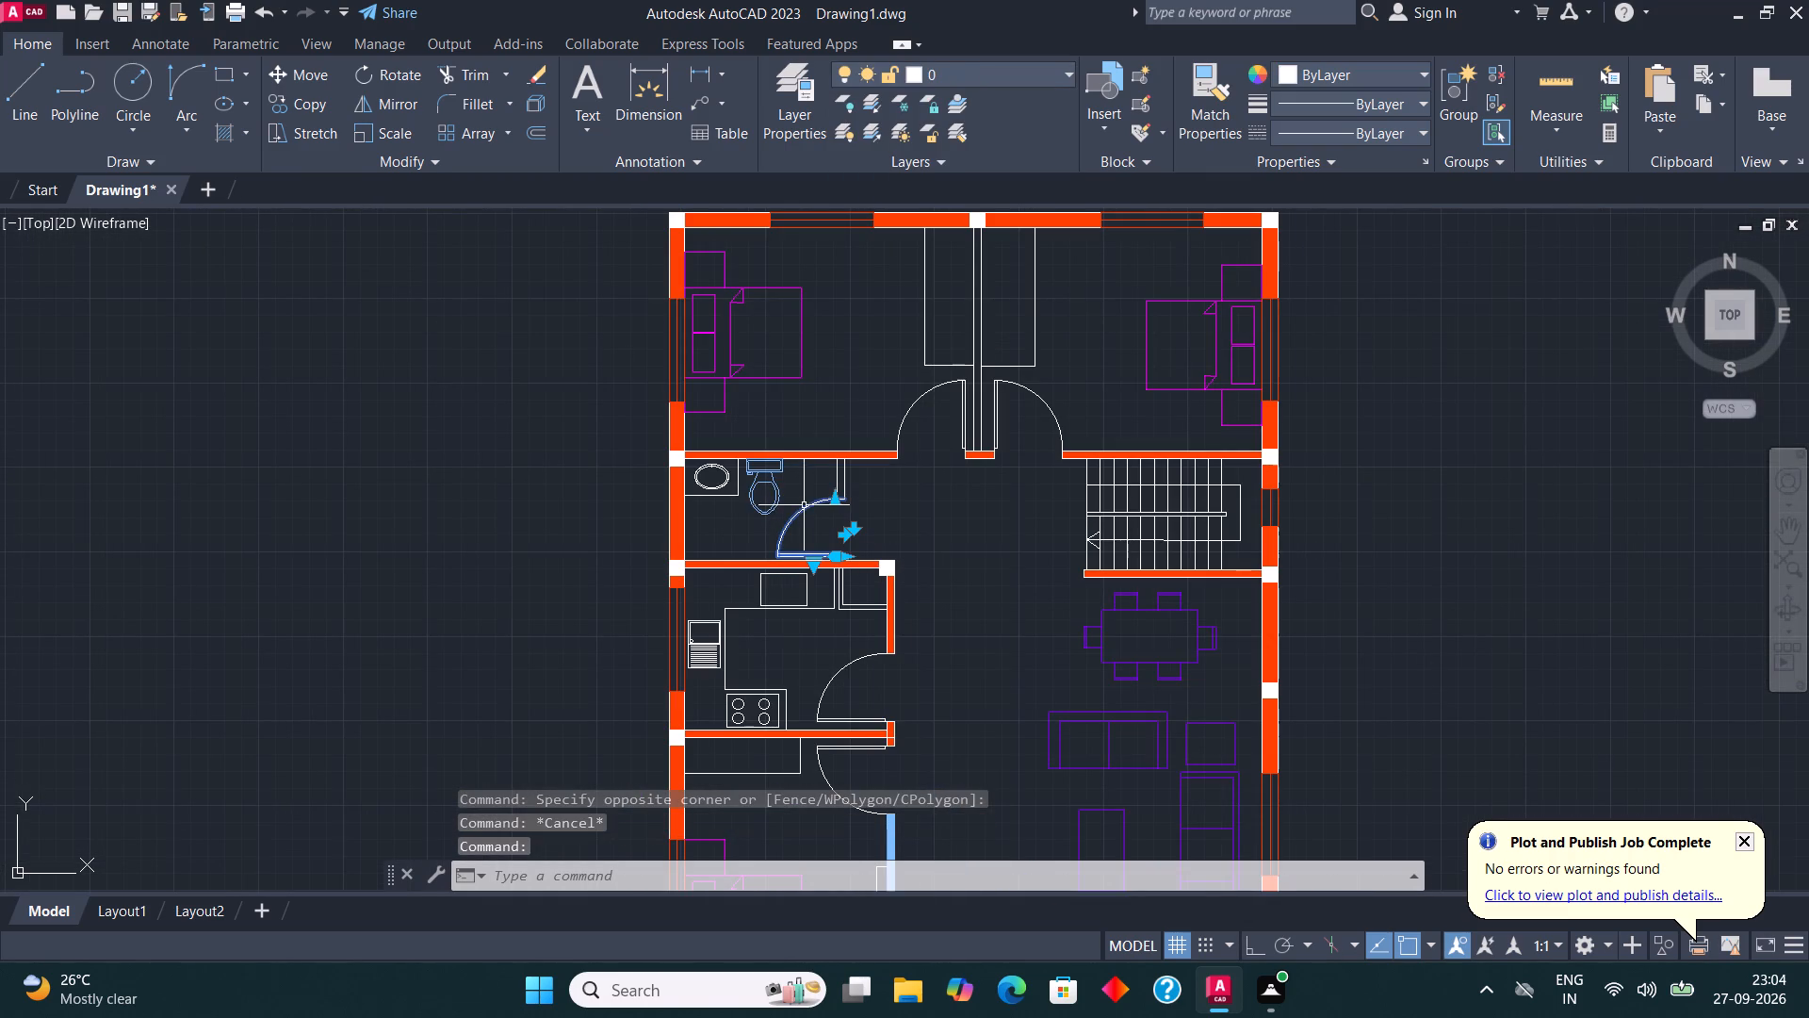
{"action": "right_click", "coordinate": [803, 508]}
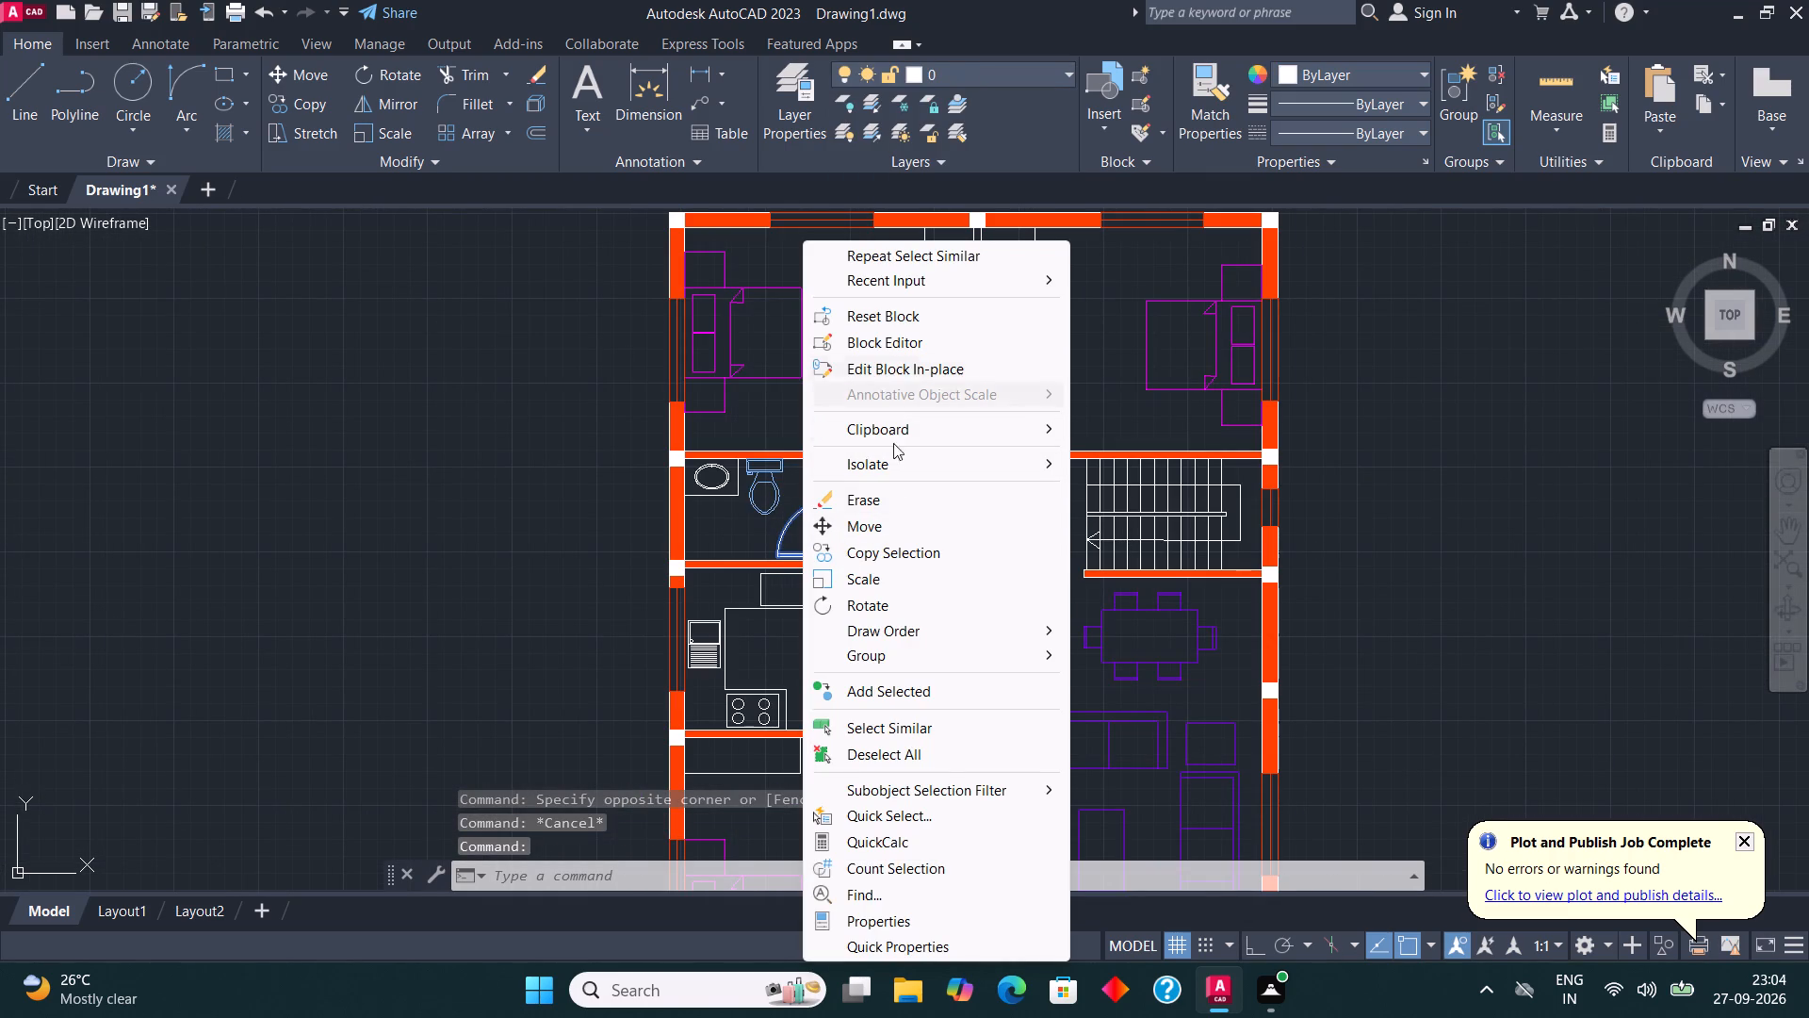
{"action": "left_click", "coordinate": [897, 723]}
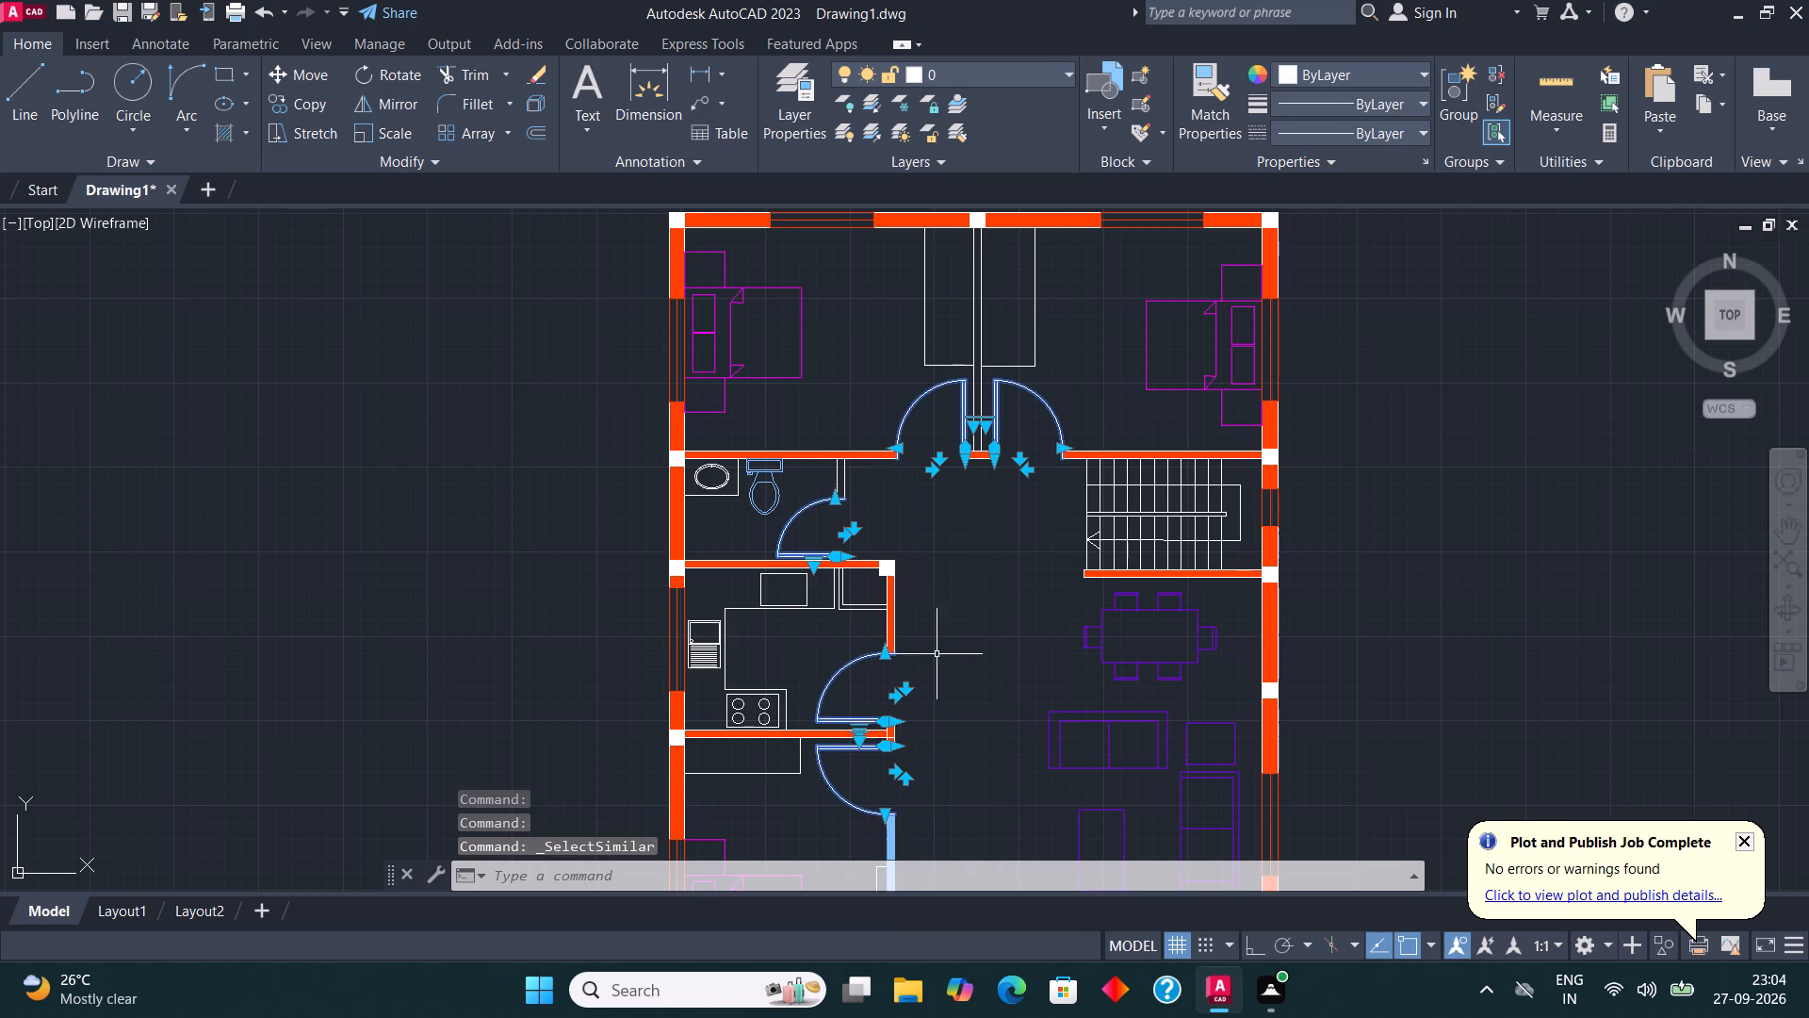
{"action": "left_click", "coordinate": [1002, 79]}
{"action": "left_click", "coordinate": [972, 161]}
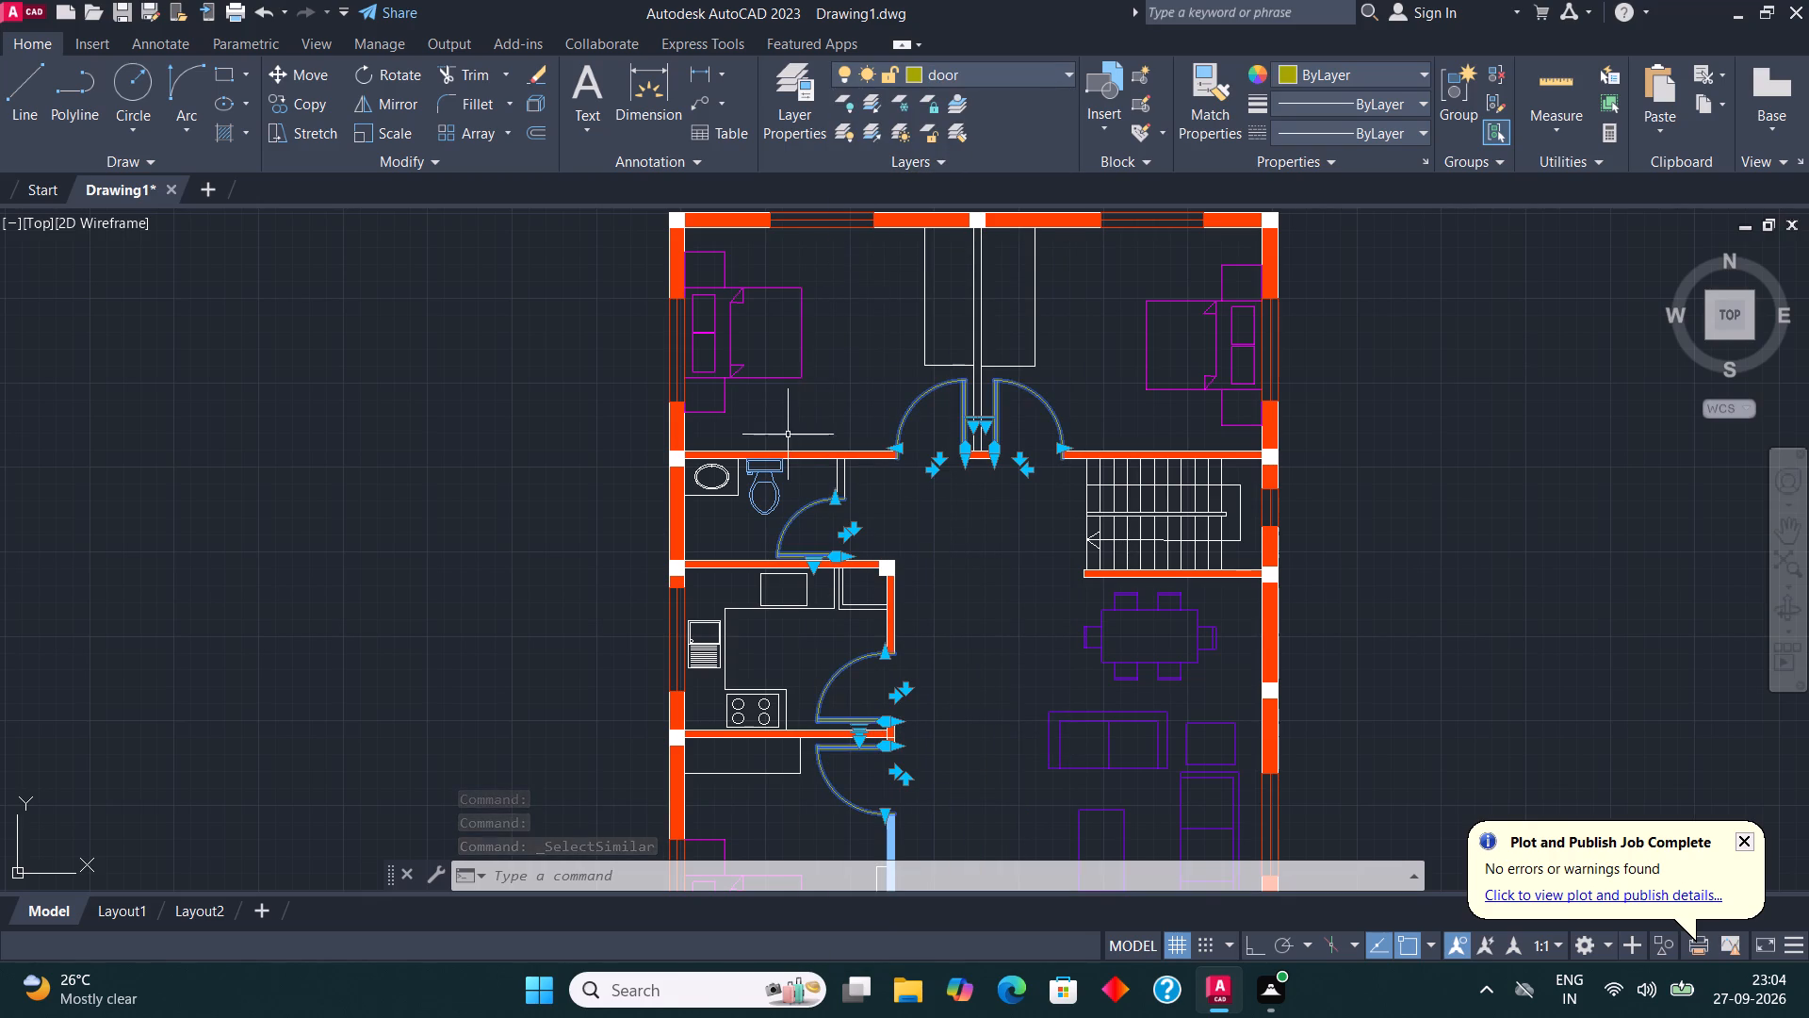
{"action": "key", "text": "Escape"}
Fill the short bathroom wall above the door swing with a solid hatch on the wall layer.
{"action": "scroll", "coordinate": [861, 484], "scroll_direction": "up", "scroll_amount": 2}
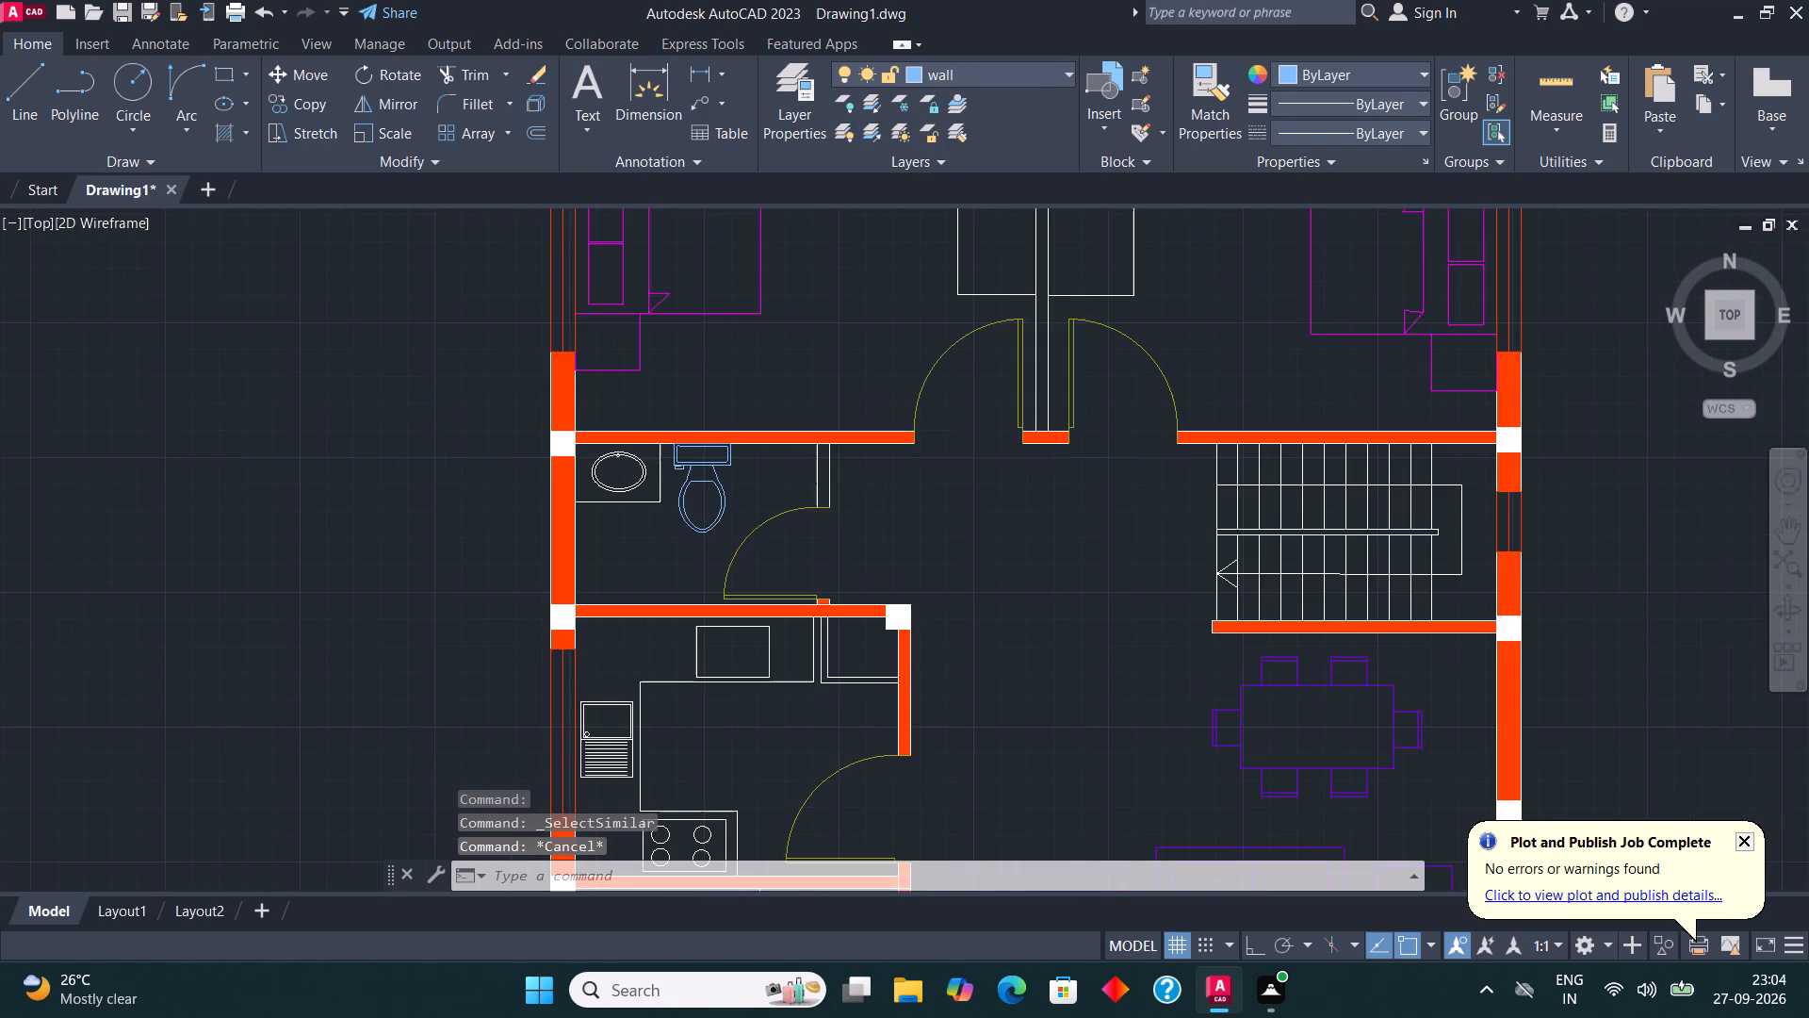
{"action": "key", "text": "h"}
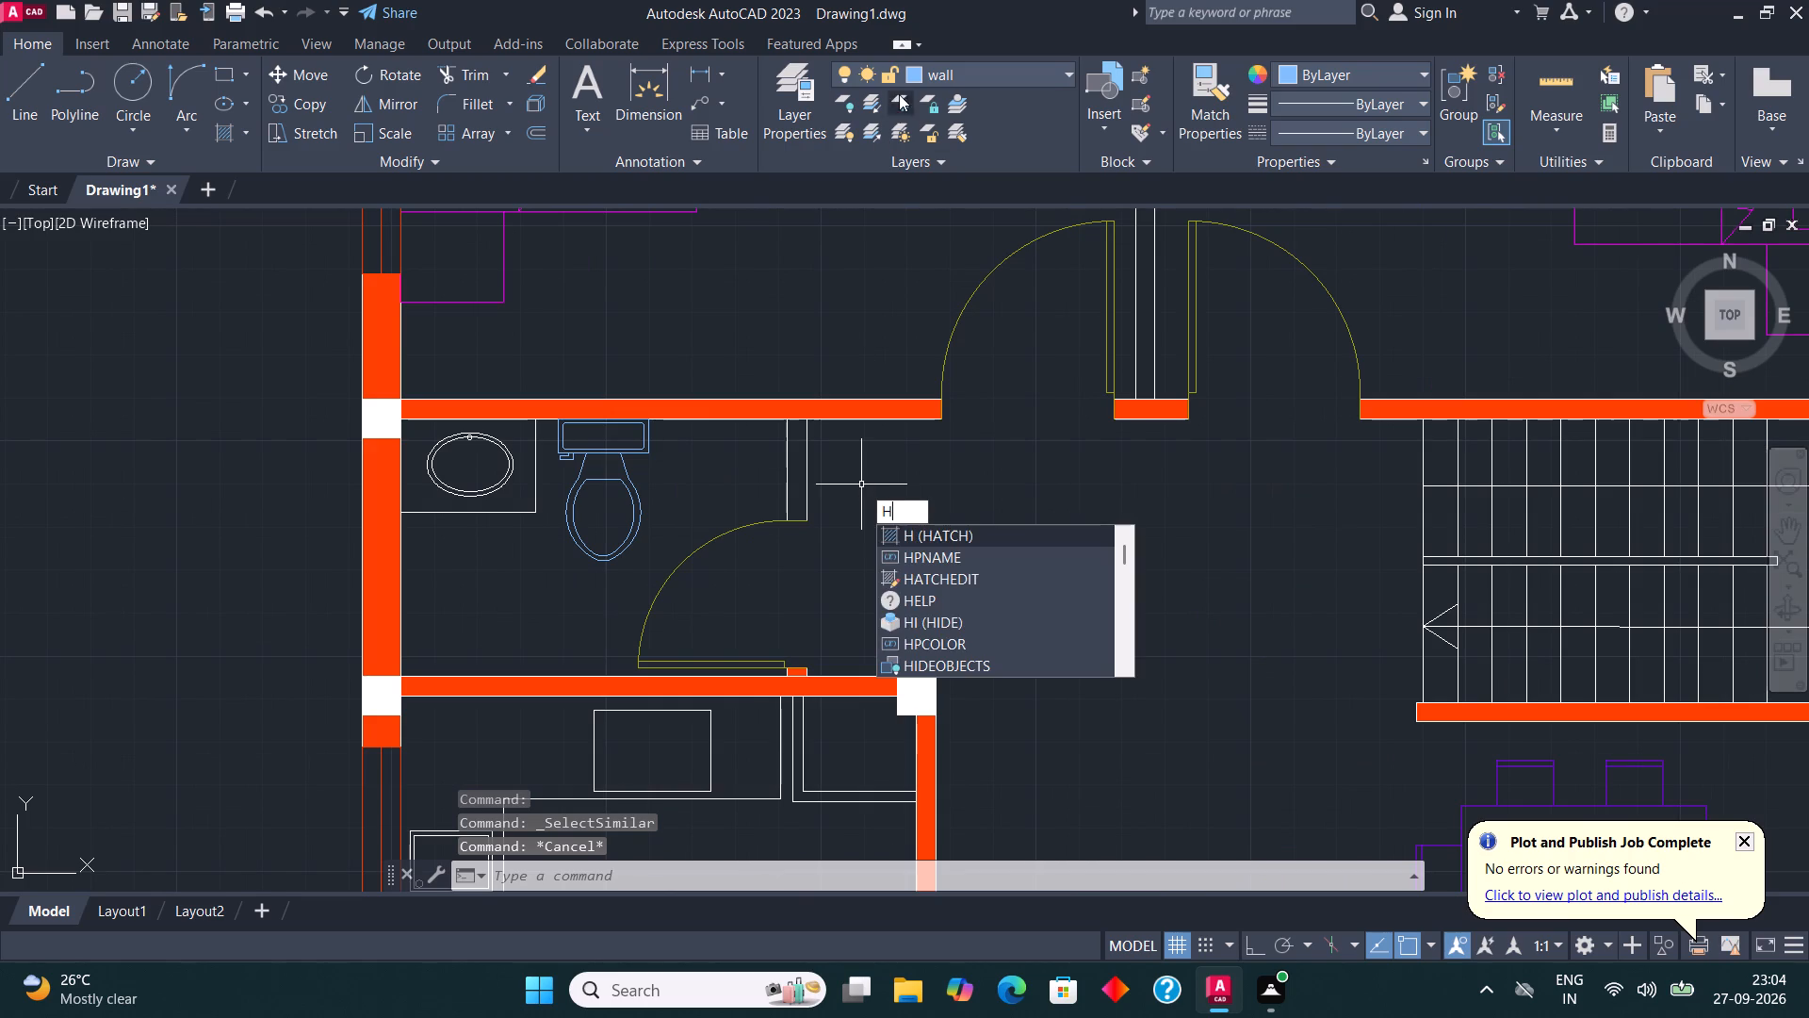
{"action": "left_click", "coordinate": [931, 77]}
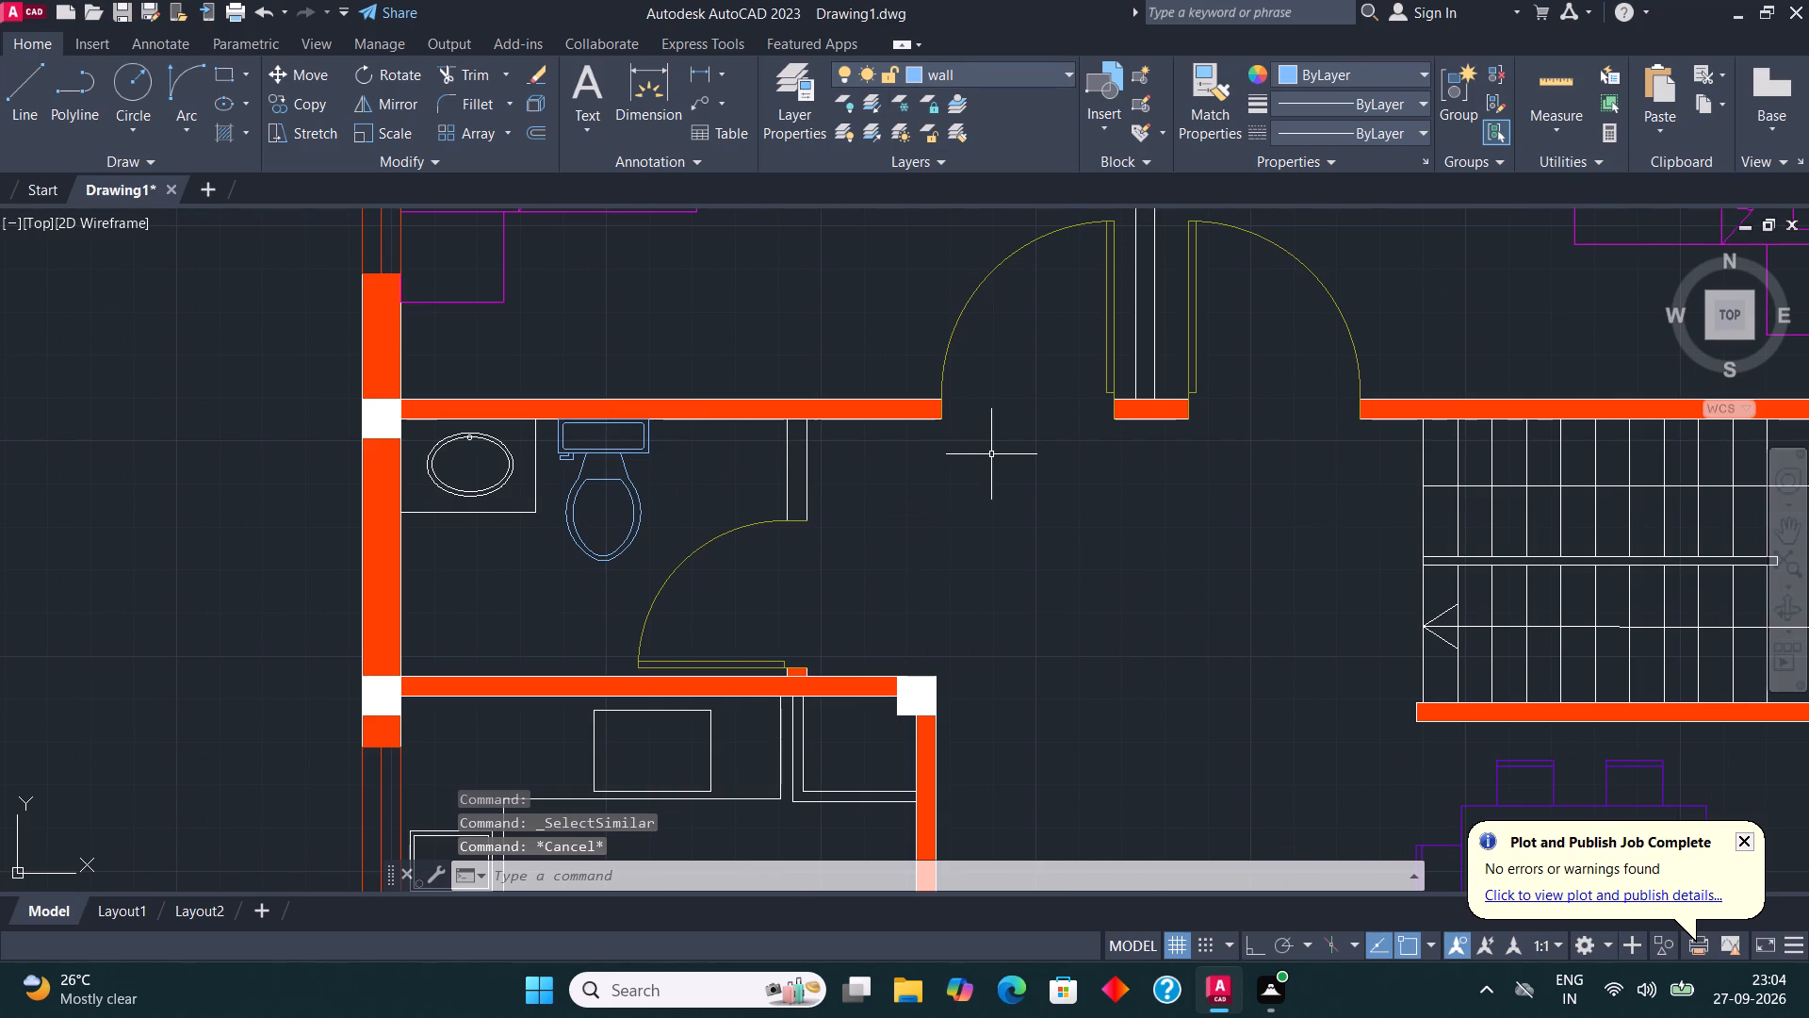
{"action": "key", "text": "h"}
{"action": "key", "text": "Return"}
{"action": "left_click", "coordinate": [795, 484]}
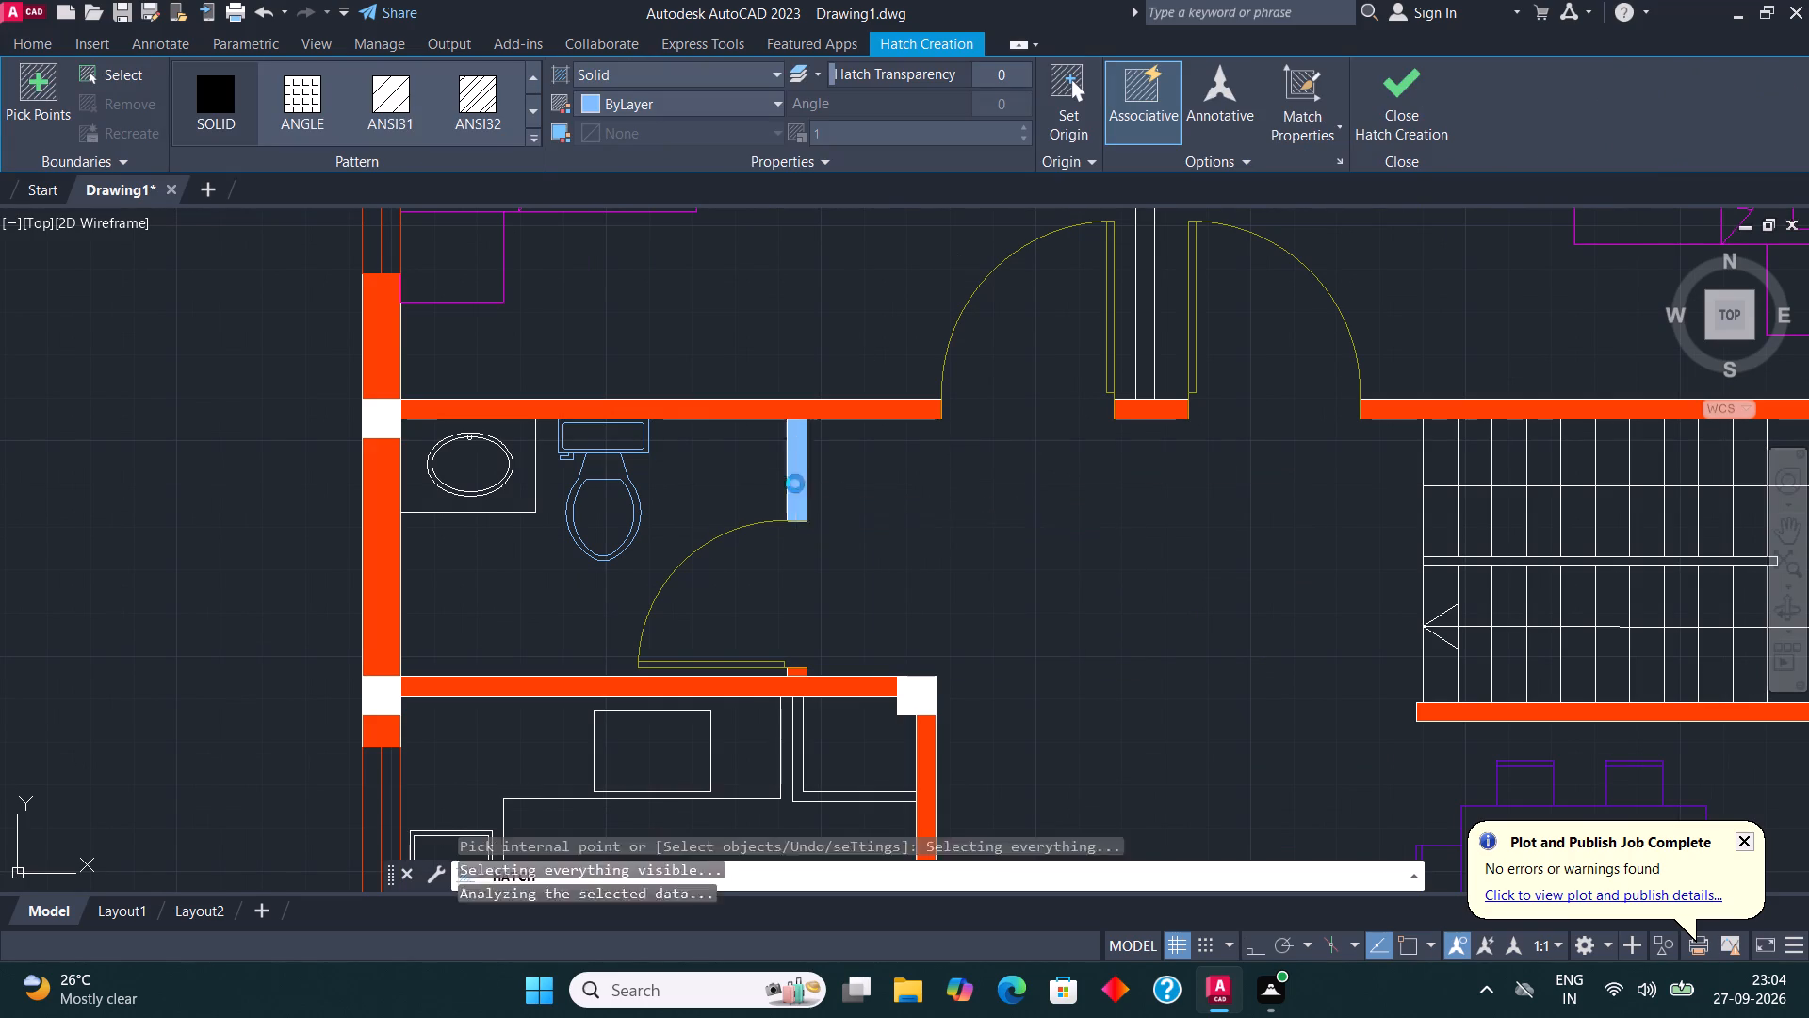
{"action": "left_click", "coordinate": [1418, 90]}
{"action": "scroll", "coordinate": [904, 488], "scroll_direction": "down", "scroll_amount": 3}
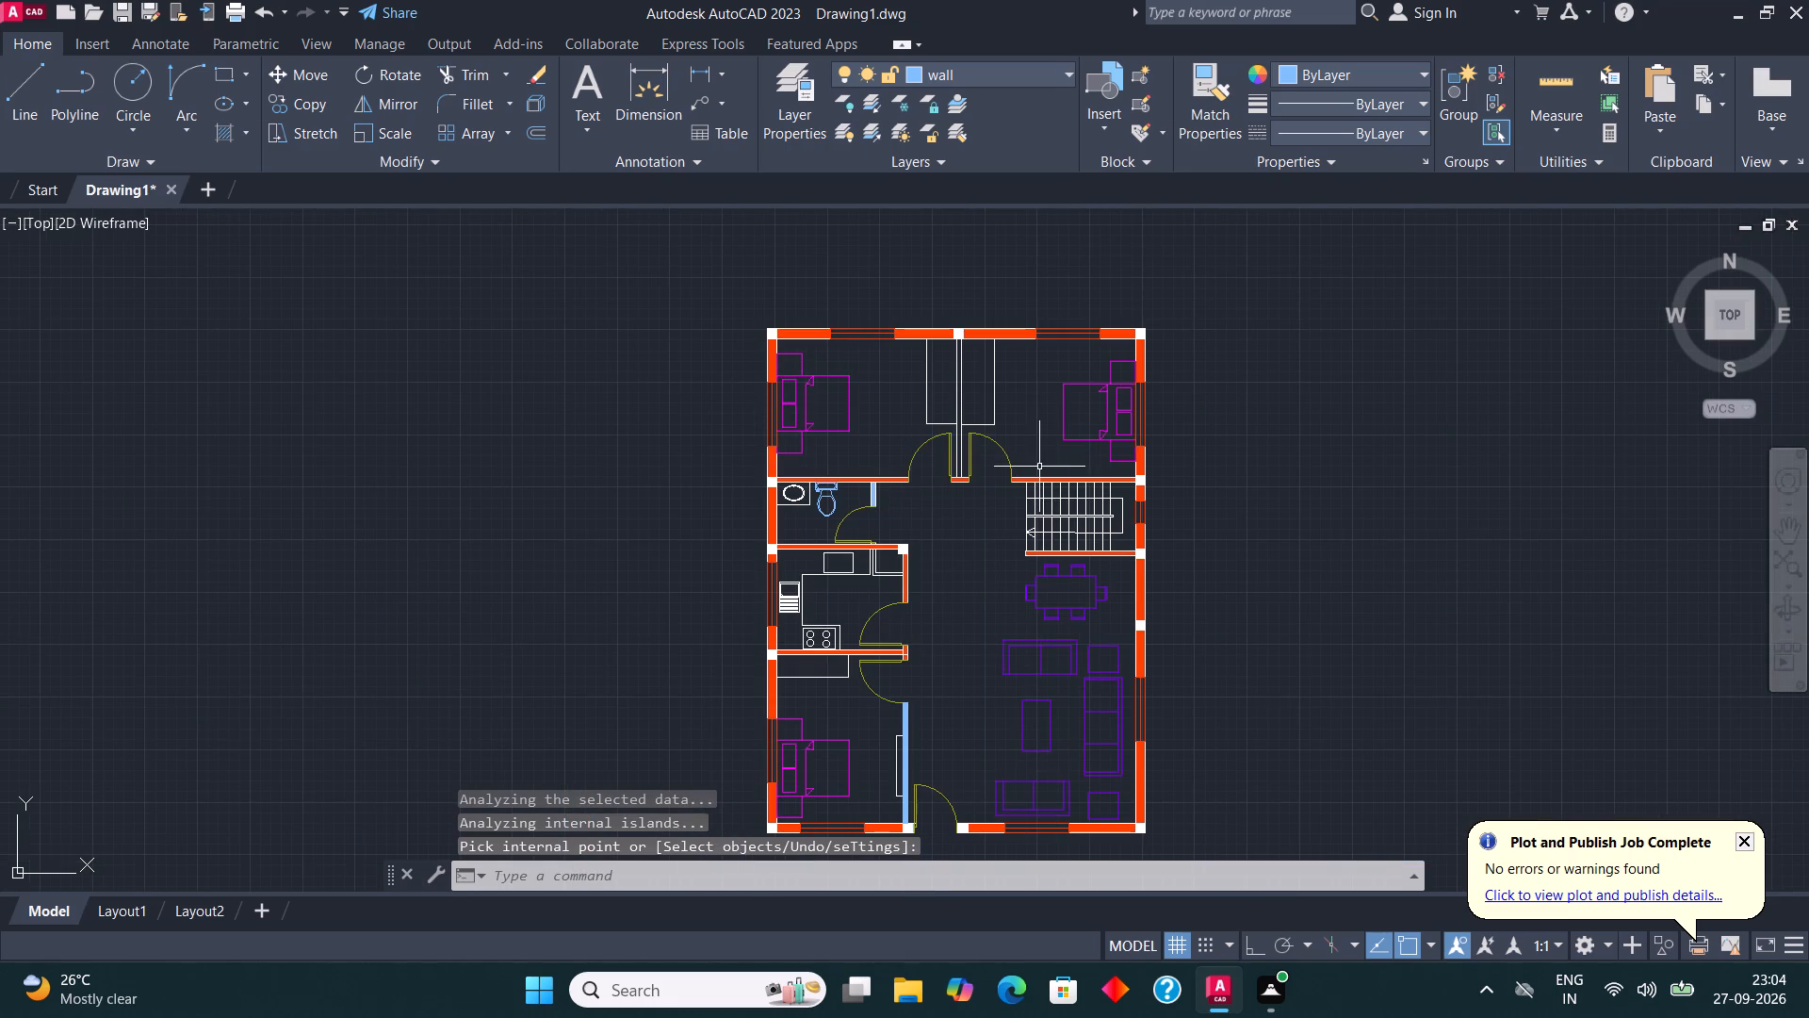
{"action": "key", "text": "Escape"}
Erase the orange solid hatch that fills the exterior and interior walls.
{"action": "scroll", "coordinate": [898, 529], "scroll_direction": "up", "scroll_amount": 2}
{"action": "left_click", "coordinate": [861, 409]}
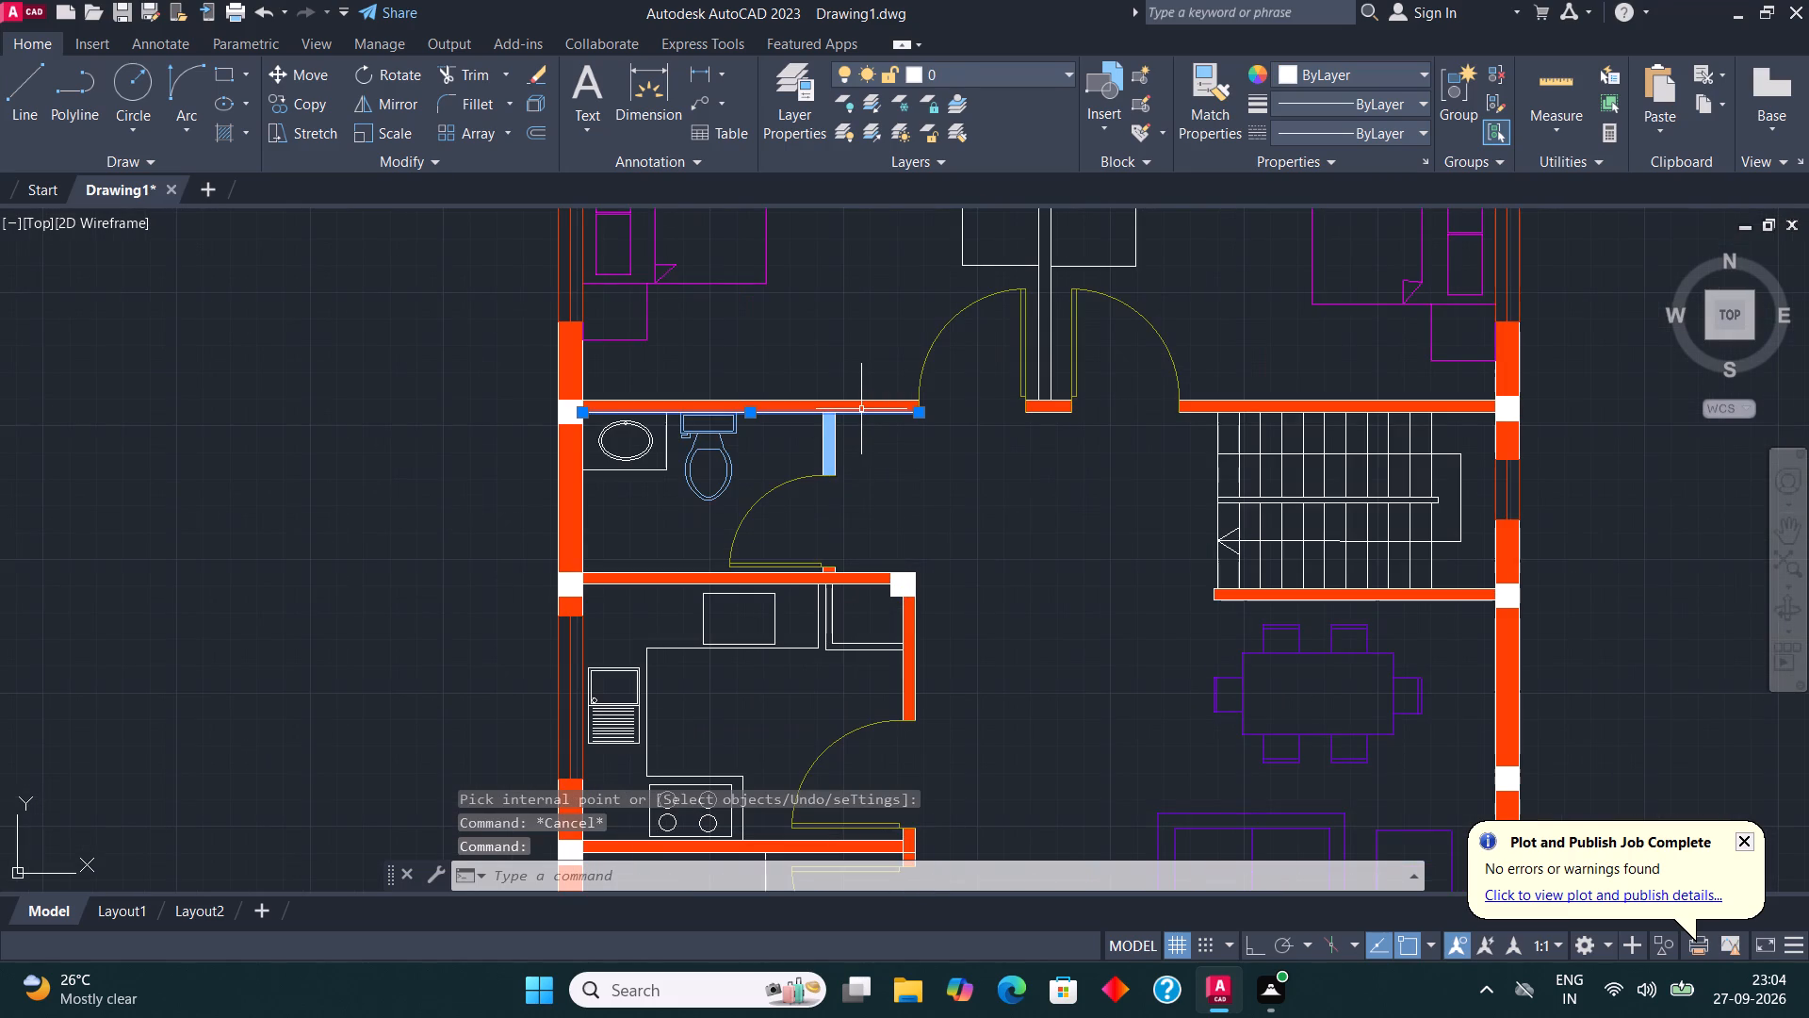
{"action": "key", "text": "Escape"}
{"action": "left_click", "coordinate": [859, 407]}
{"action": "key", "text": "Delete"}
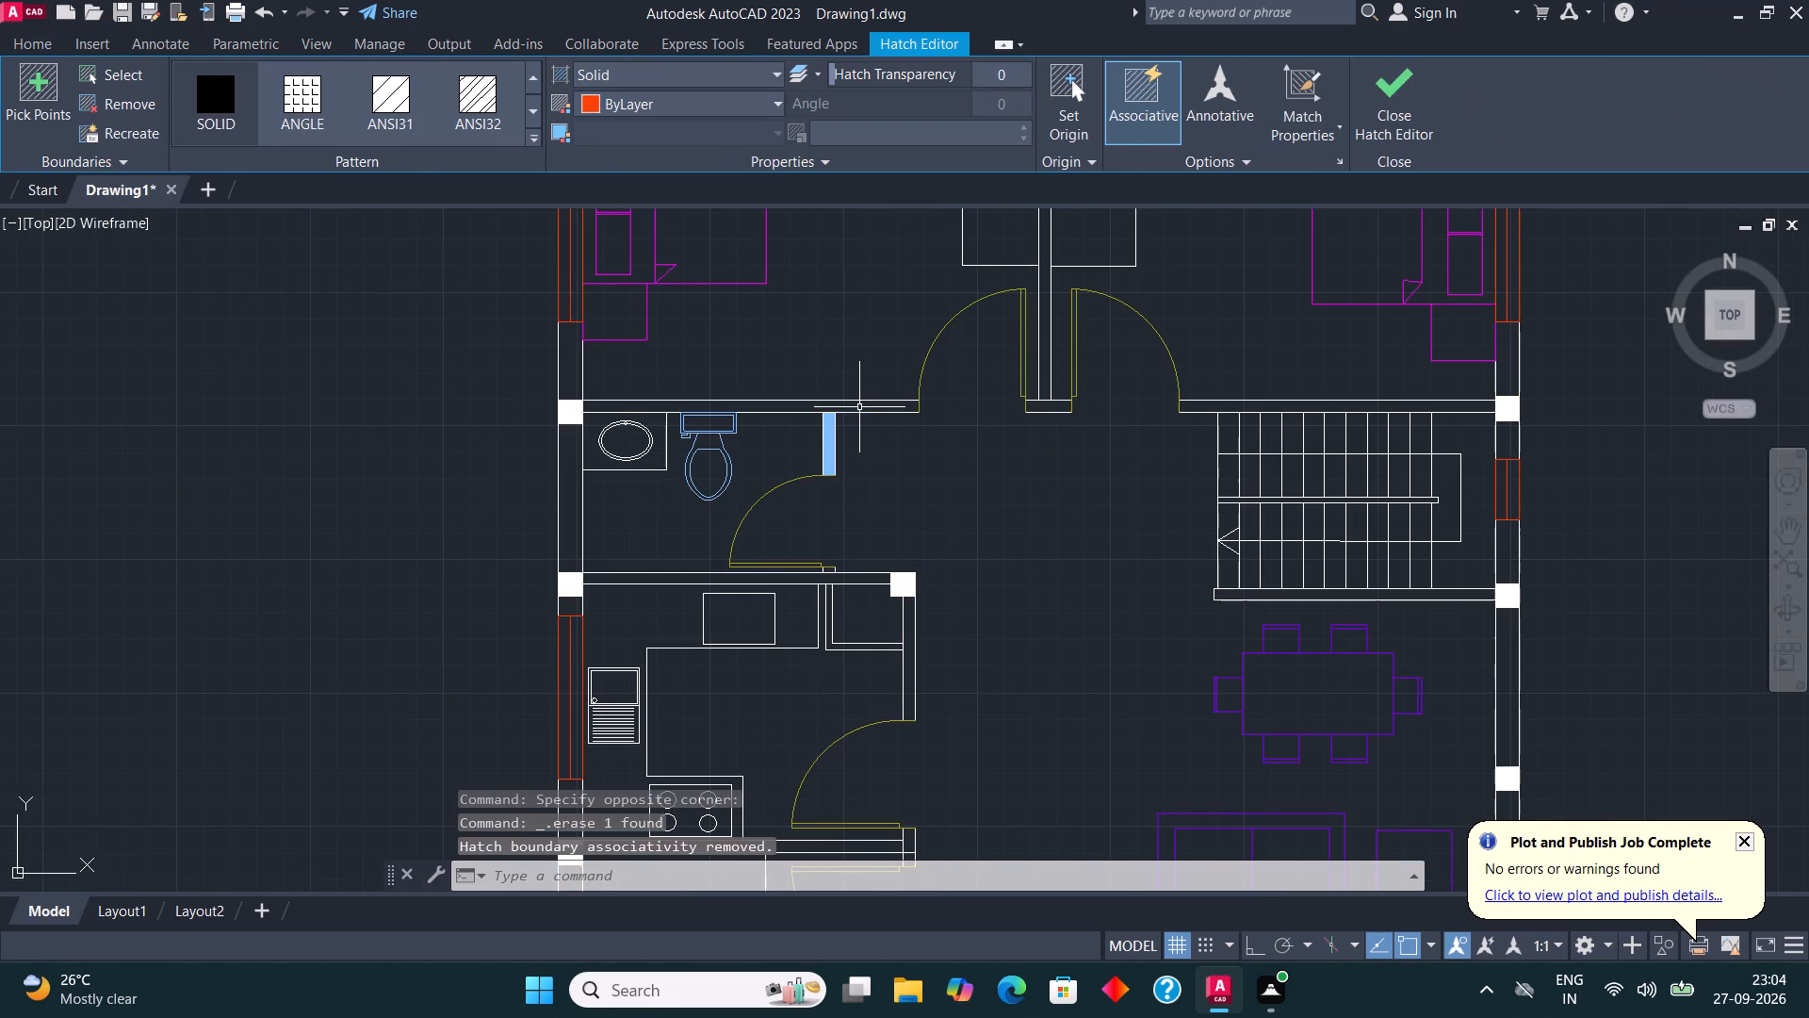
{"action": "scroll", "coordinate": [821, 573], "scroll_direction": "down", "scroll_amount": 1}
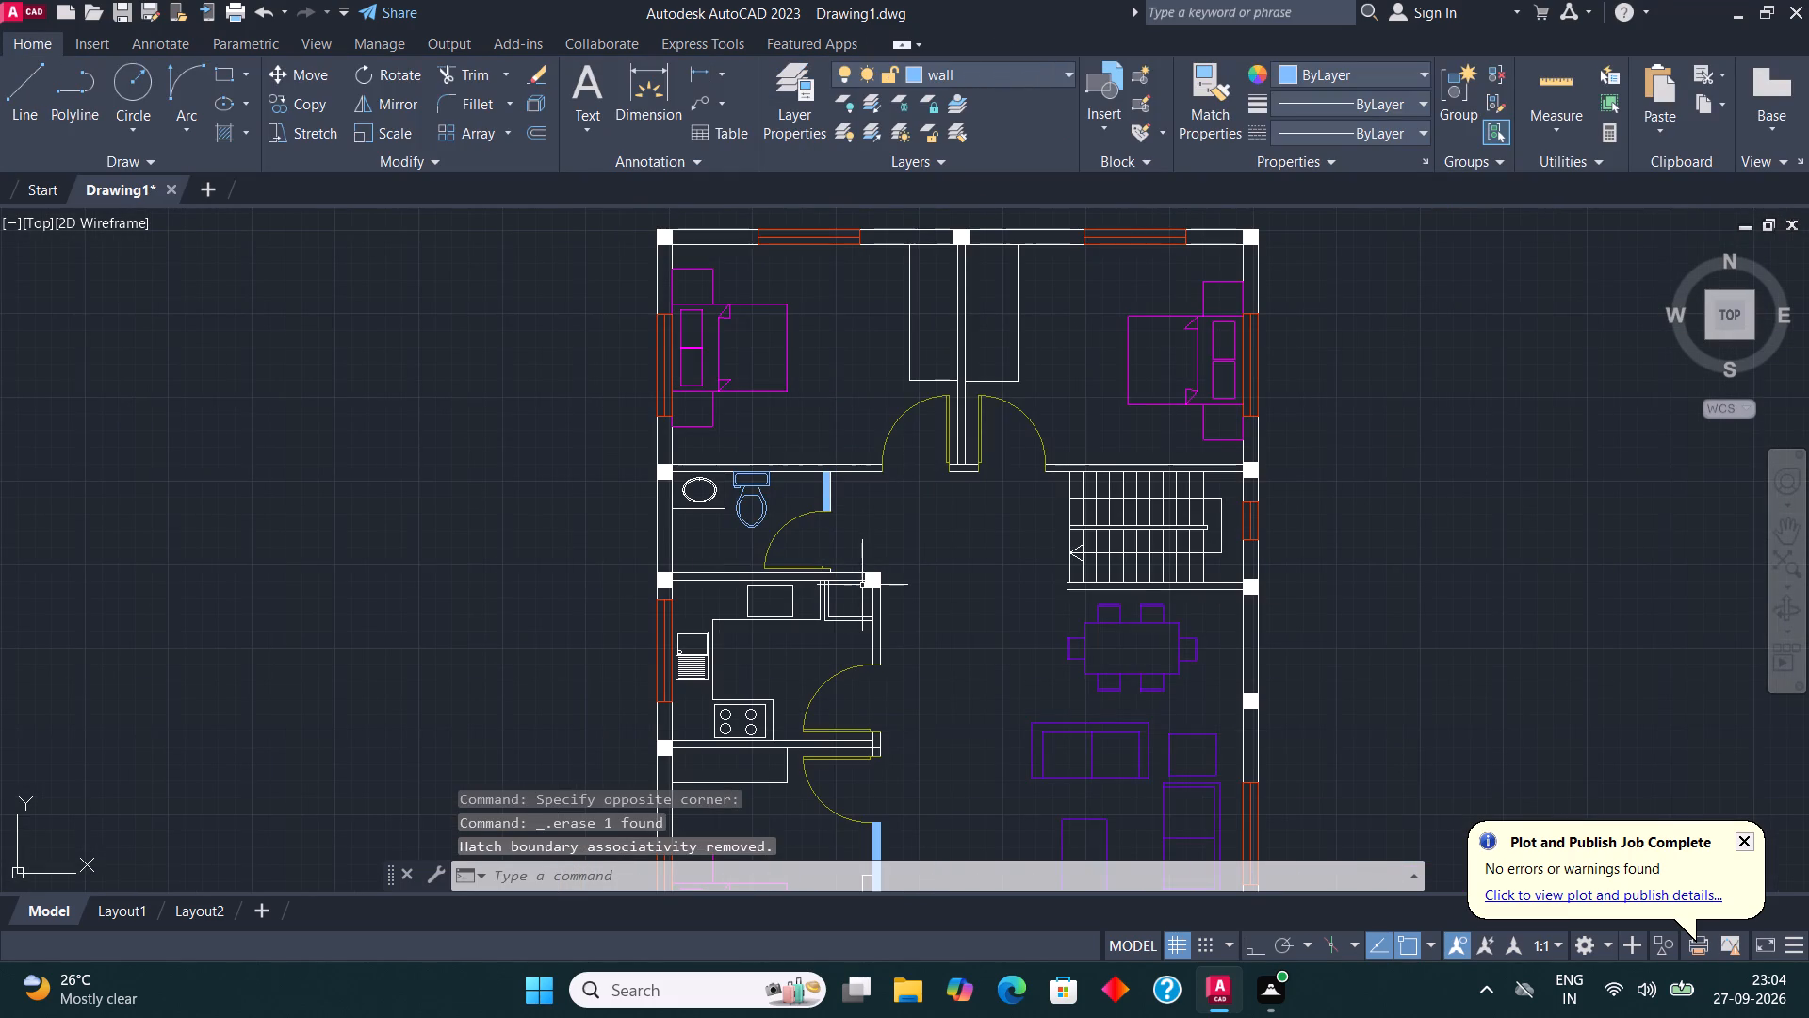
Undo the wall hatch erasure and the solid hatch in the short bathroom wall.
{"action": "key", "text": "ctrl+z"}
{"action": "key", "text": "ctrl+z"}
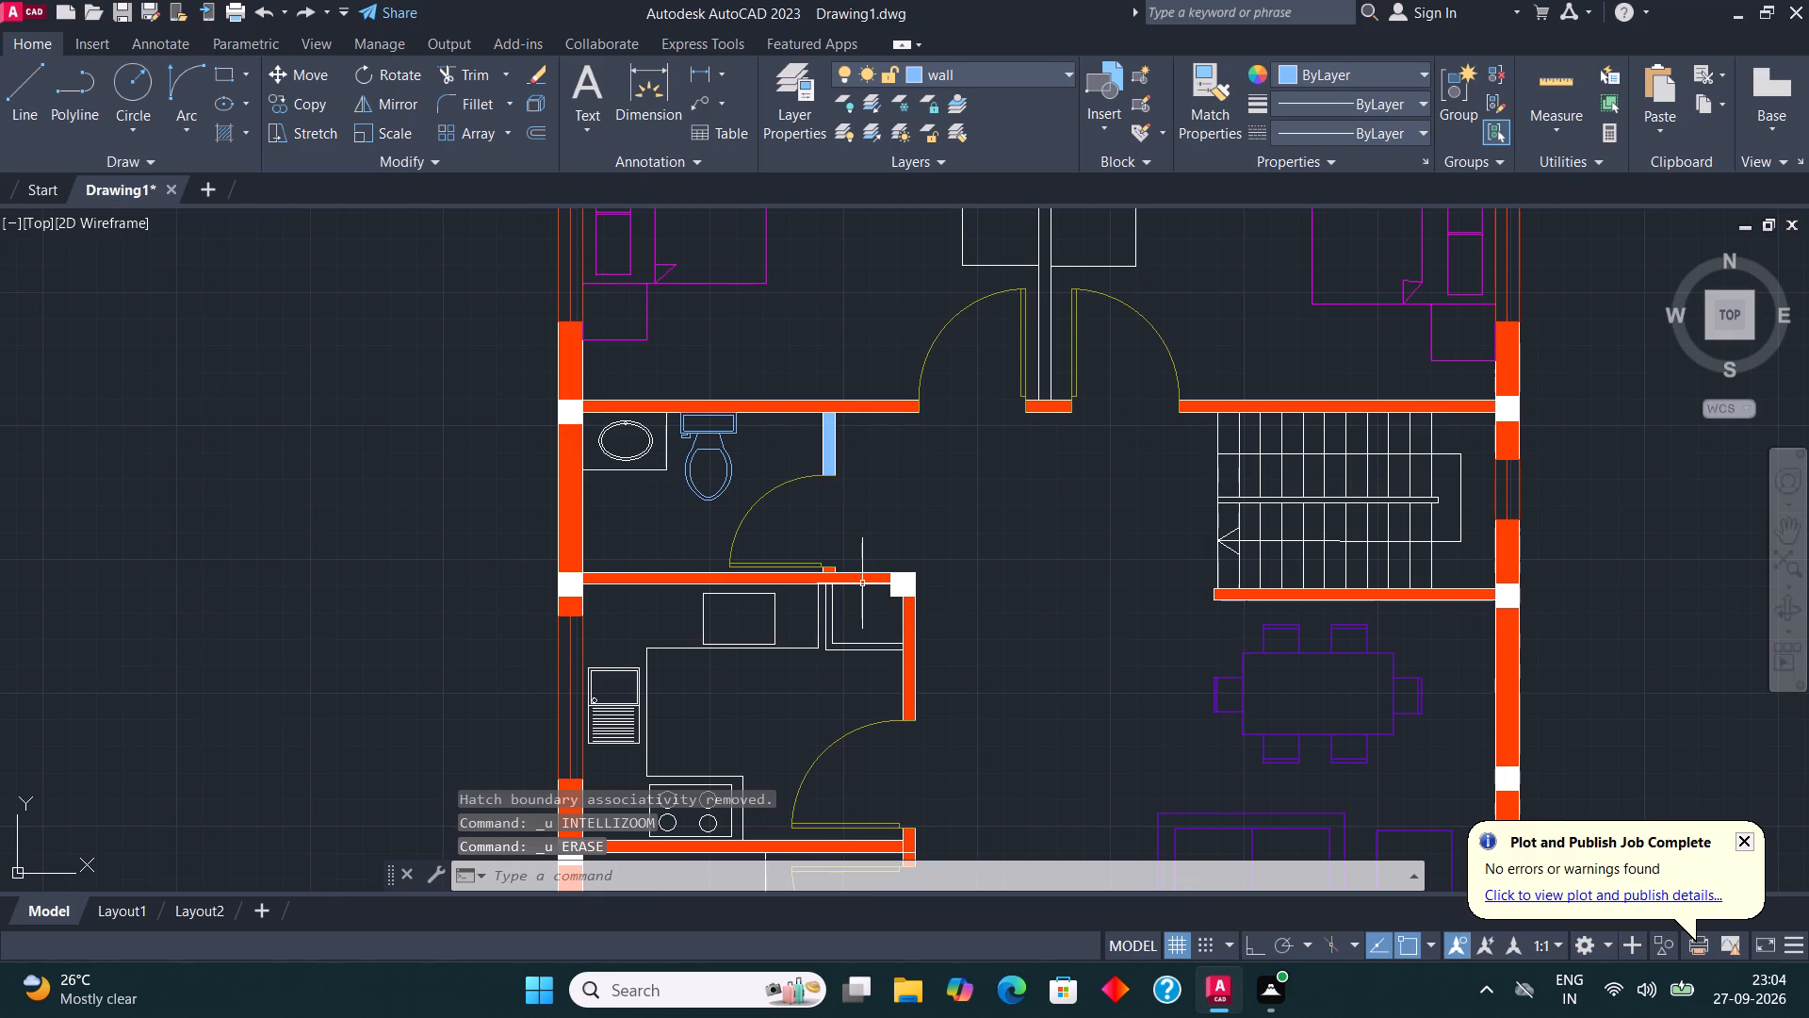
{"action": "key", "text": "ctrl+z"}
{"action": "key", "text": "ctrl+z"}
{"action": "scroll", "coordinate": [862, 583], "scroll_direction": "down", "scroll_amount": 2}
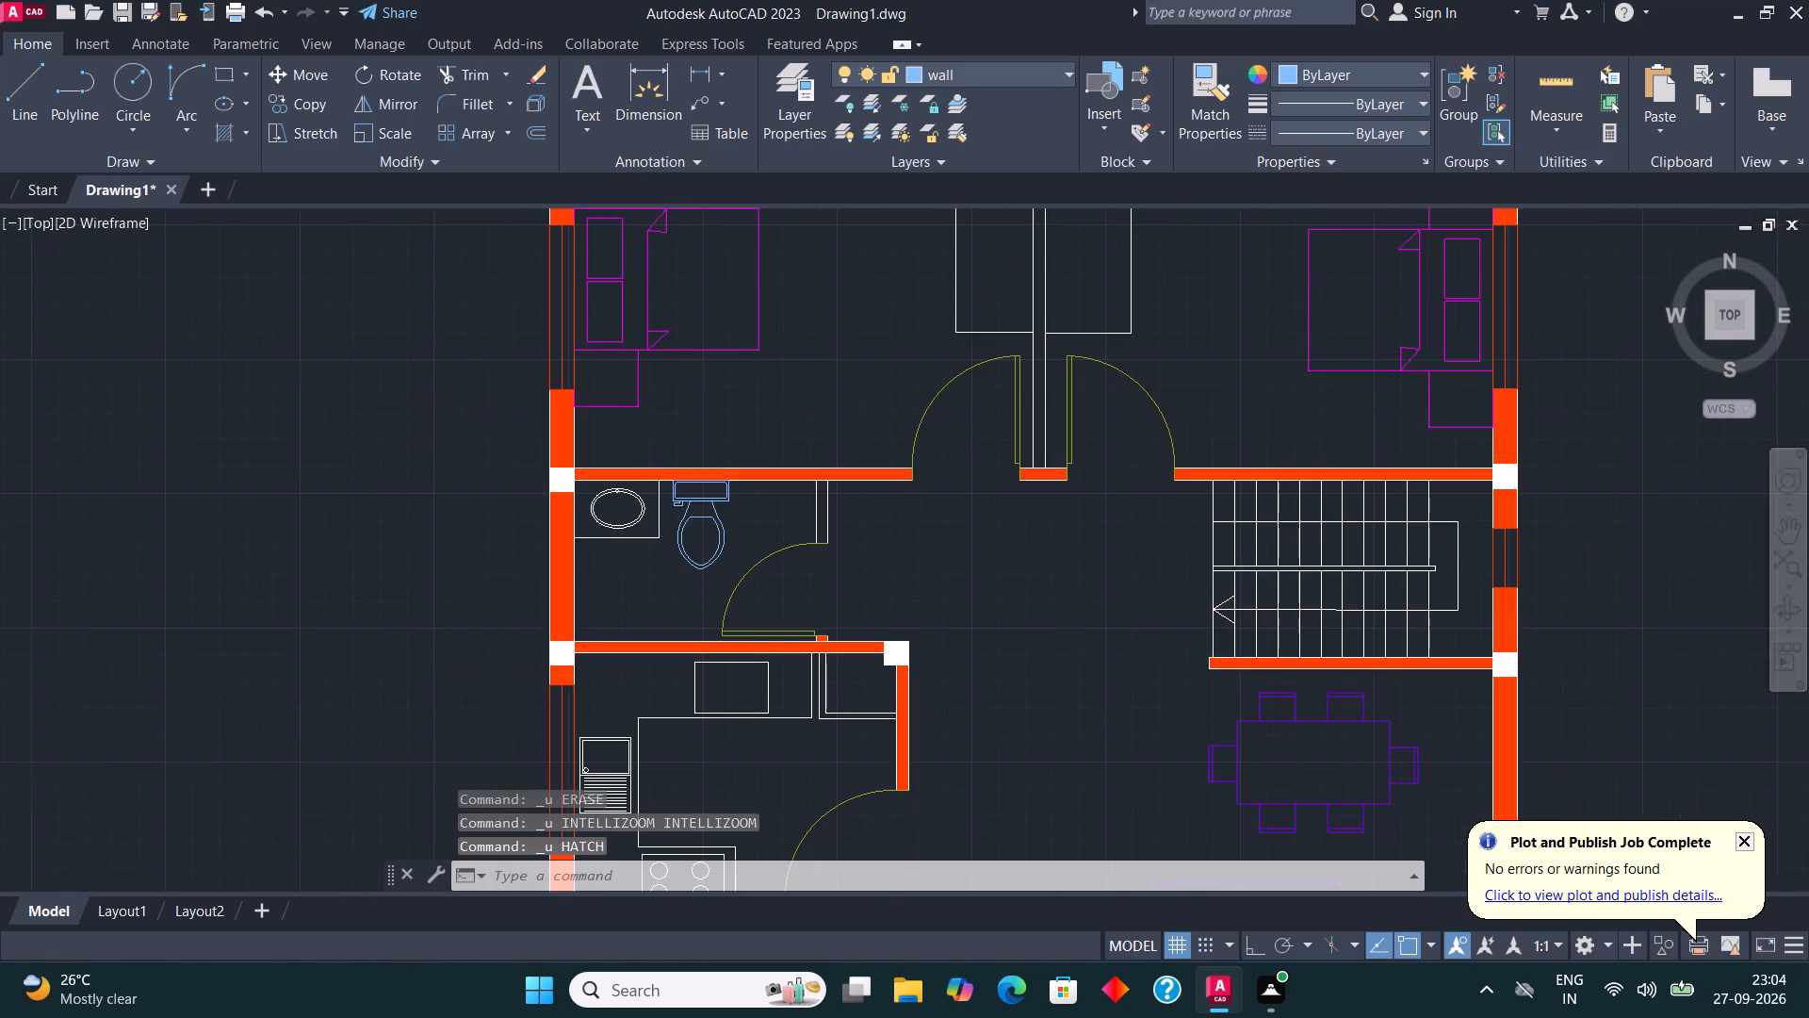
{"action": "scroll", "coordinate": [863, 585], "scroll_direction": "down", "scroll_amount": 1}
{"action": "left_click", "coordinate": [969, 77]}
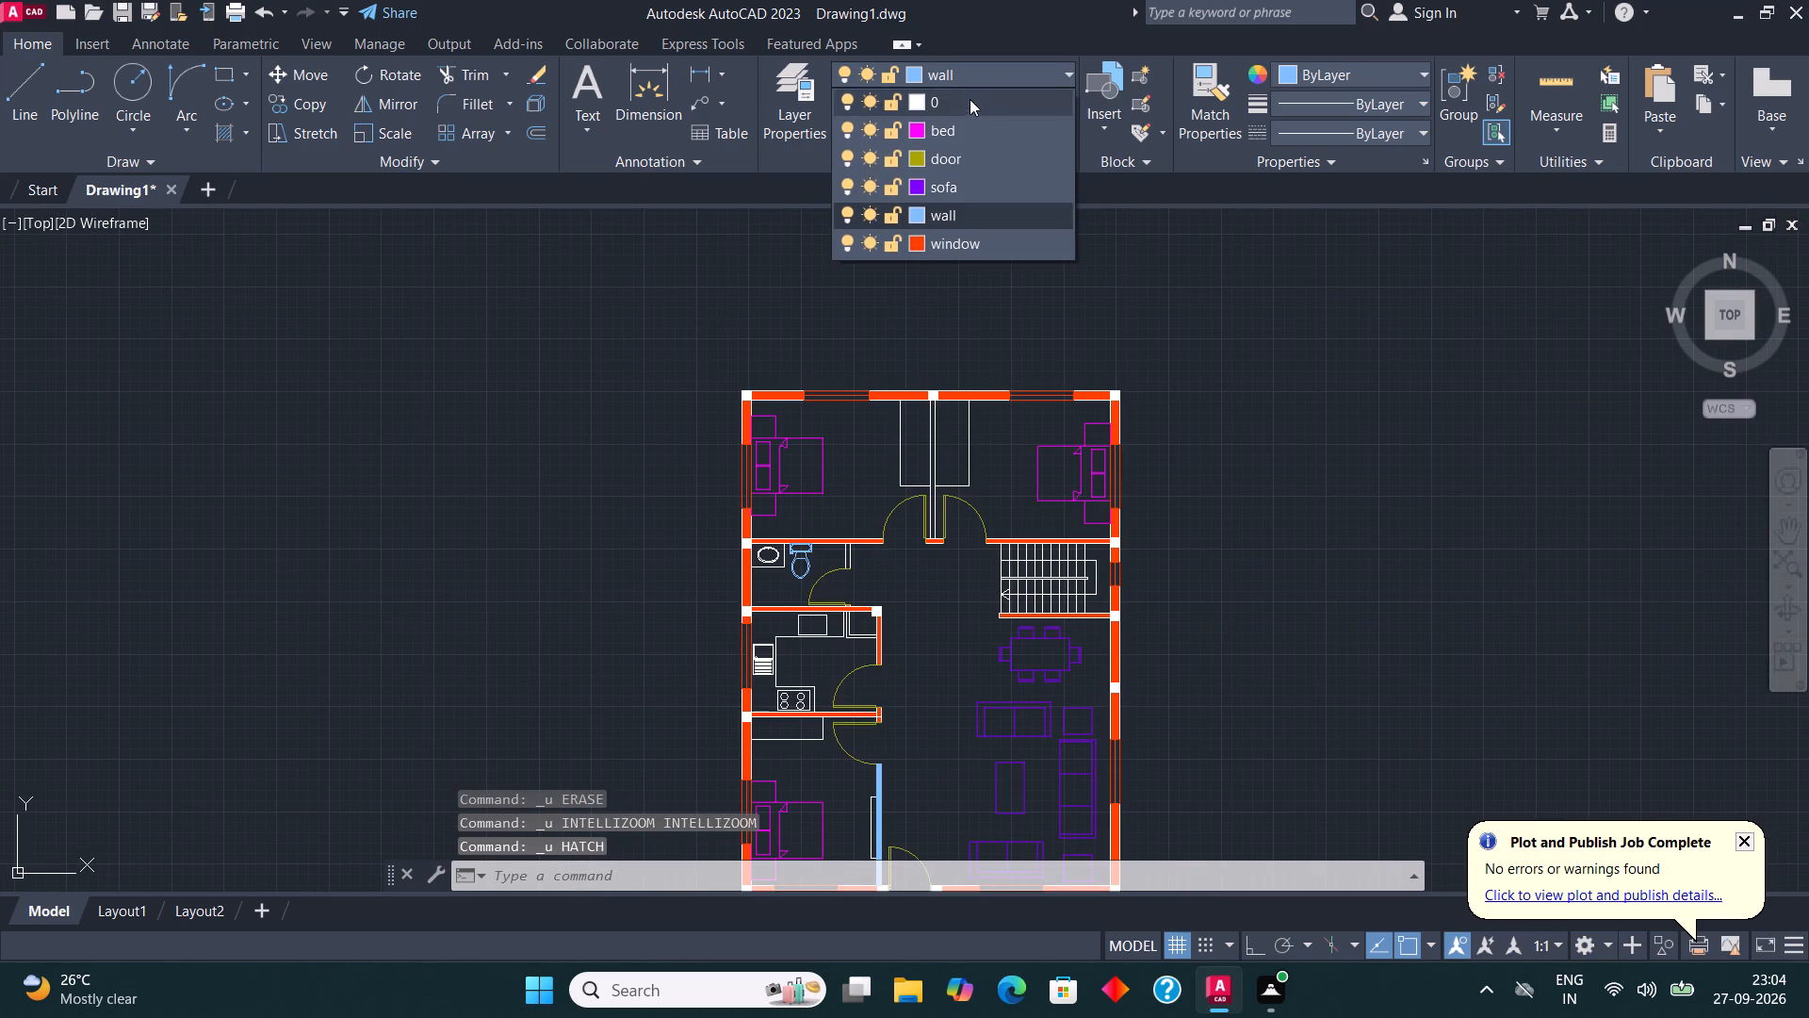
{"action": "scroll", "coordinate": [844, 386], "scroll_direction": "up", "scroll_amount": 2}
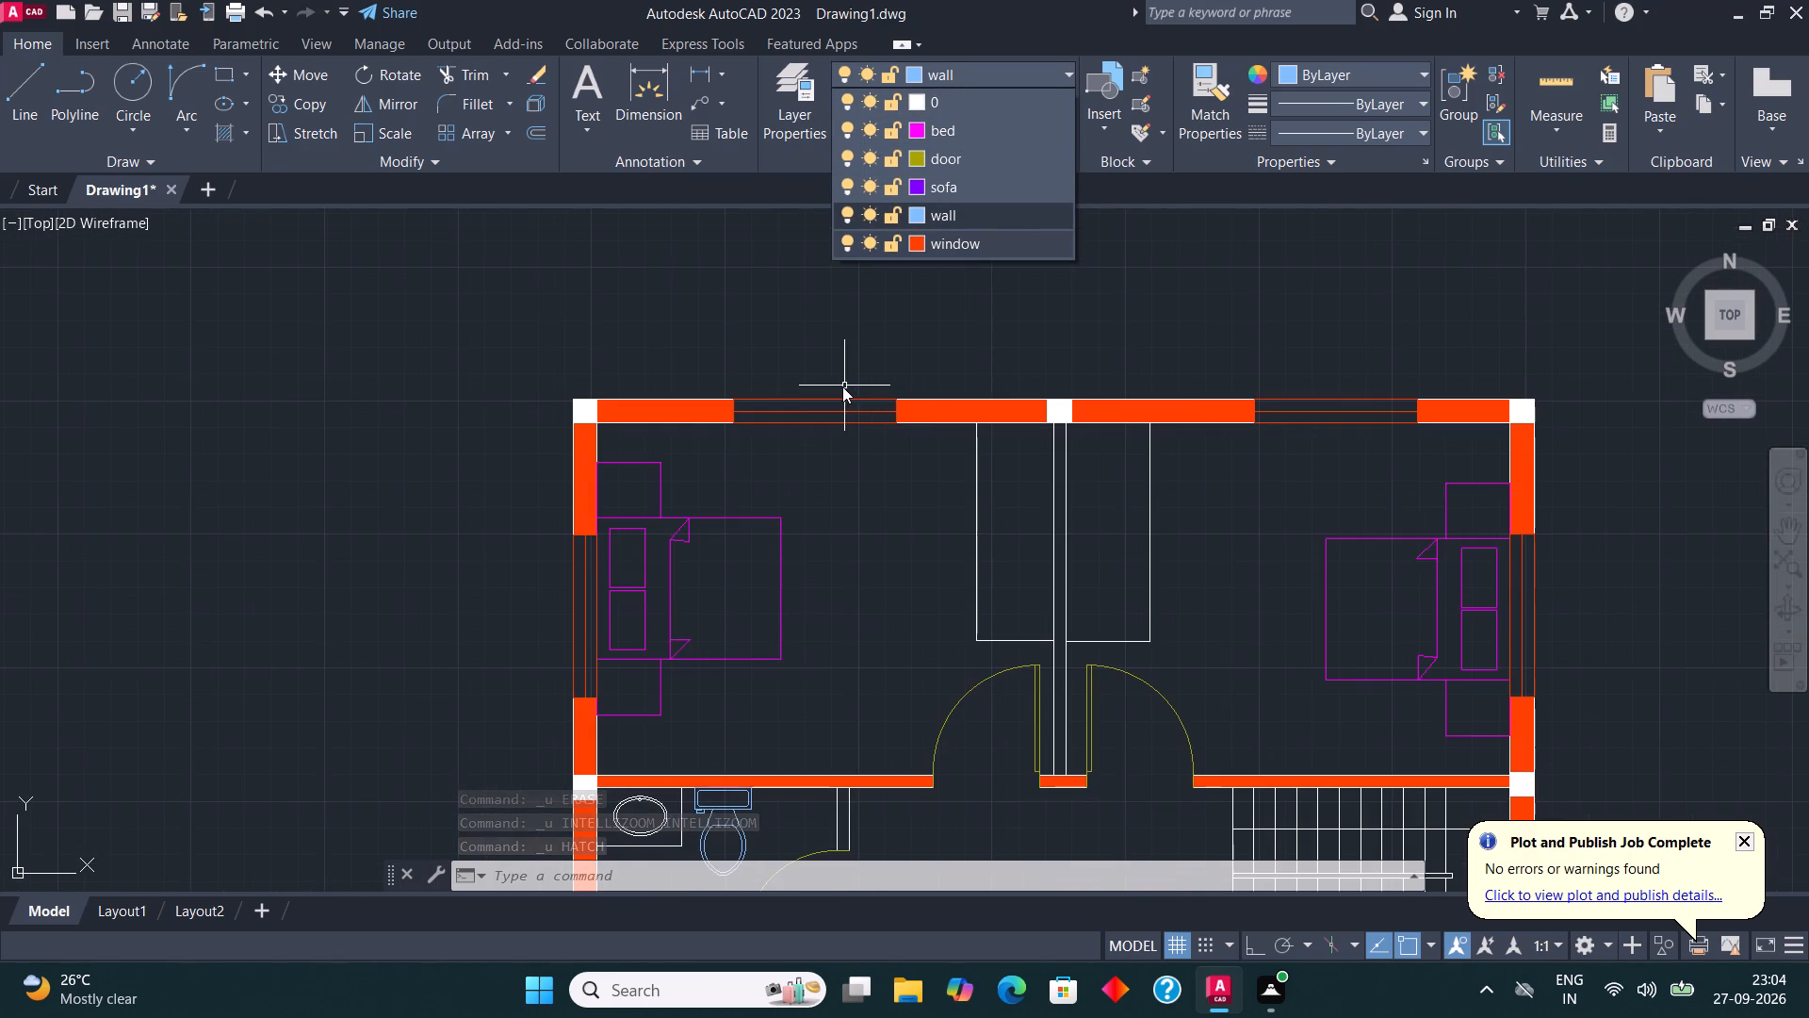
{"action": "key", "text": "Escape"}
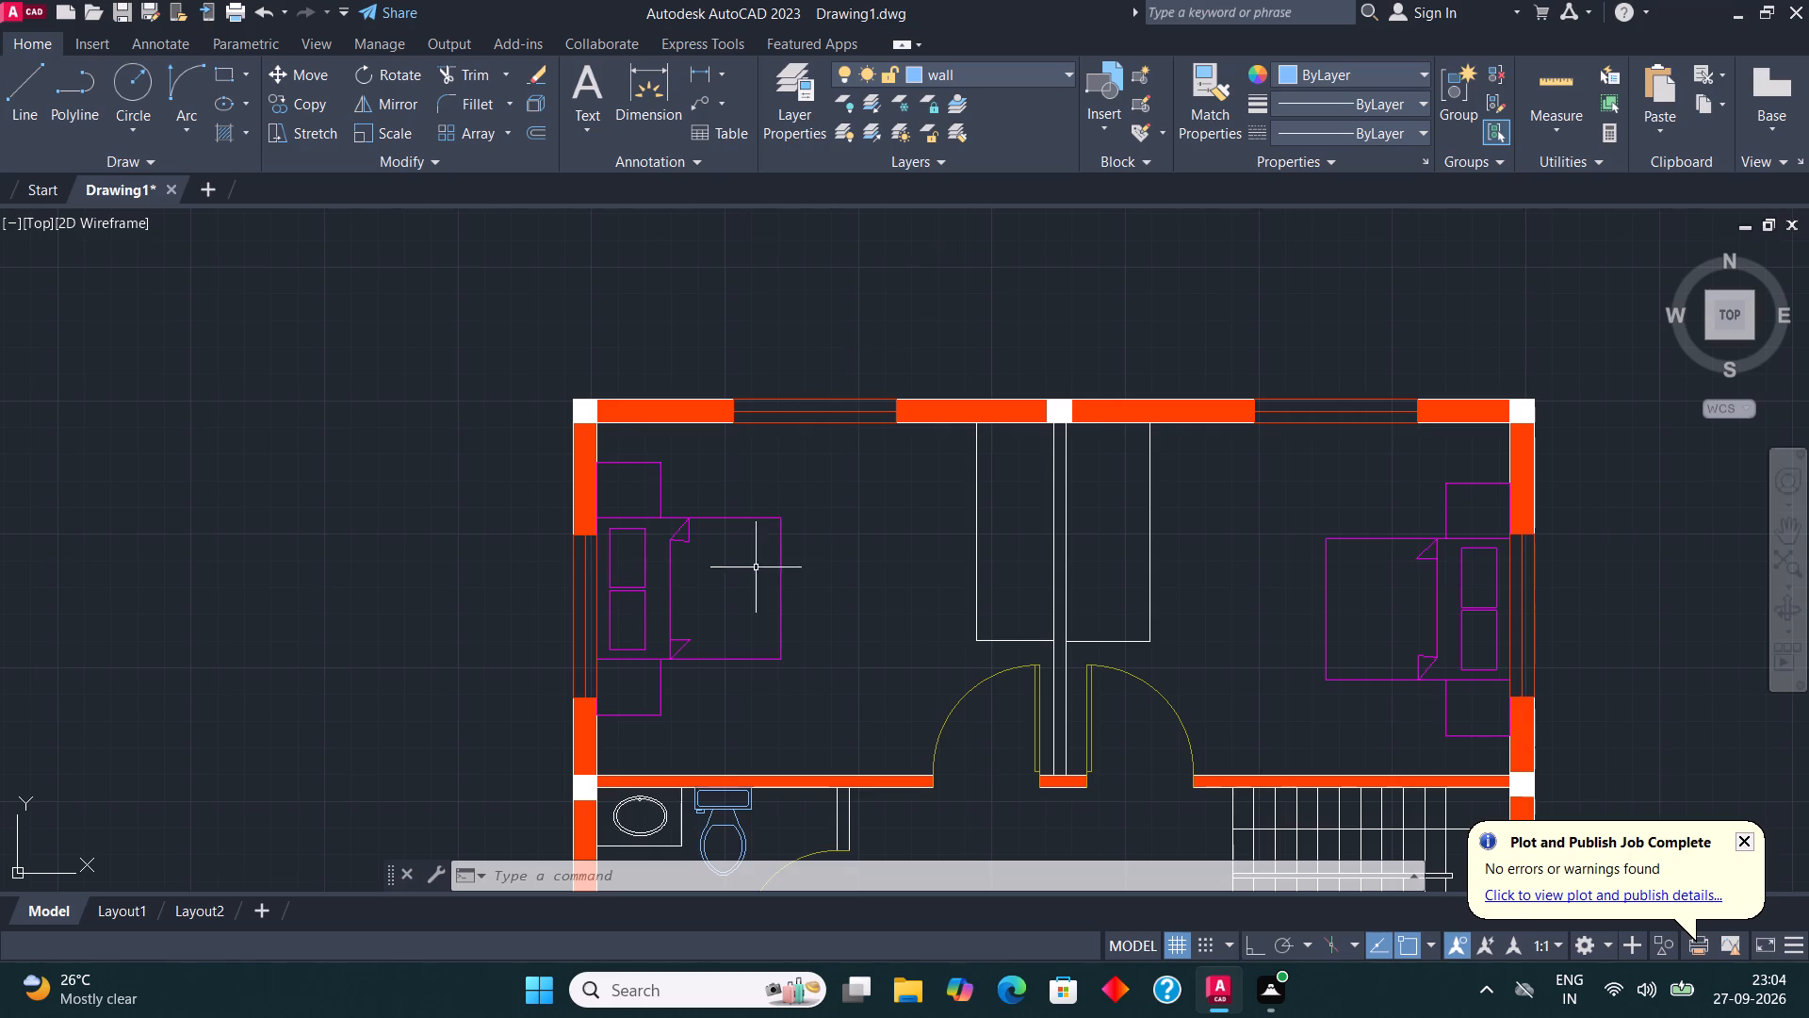
Make window the current layer and fill the short bathroom wall above the door swing with a solid hatch.
{"action": "scroll", "coordinate": [869, 420], "scroll_direction": "down", "scroll_amount": 2}
{"action": "scroll", "coordinate": [1084, 473], "scroll_direction": "down", "scroll_amount": 2}
{"action": "scroll", "coordinate": [1049, 501], "scroll_direction": "up", "scroll_amount": 3}
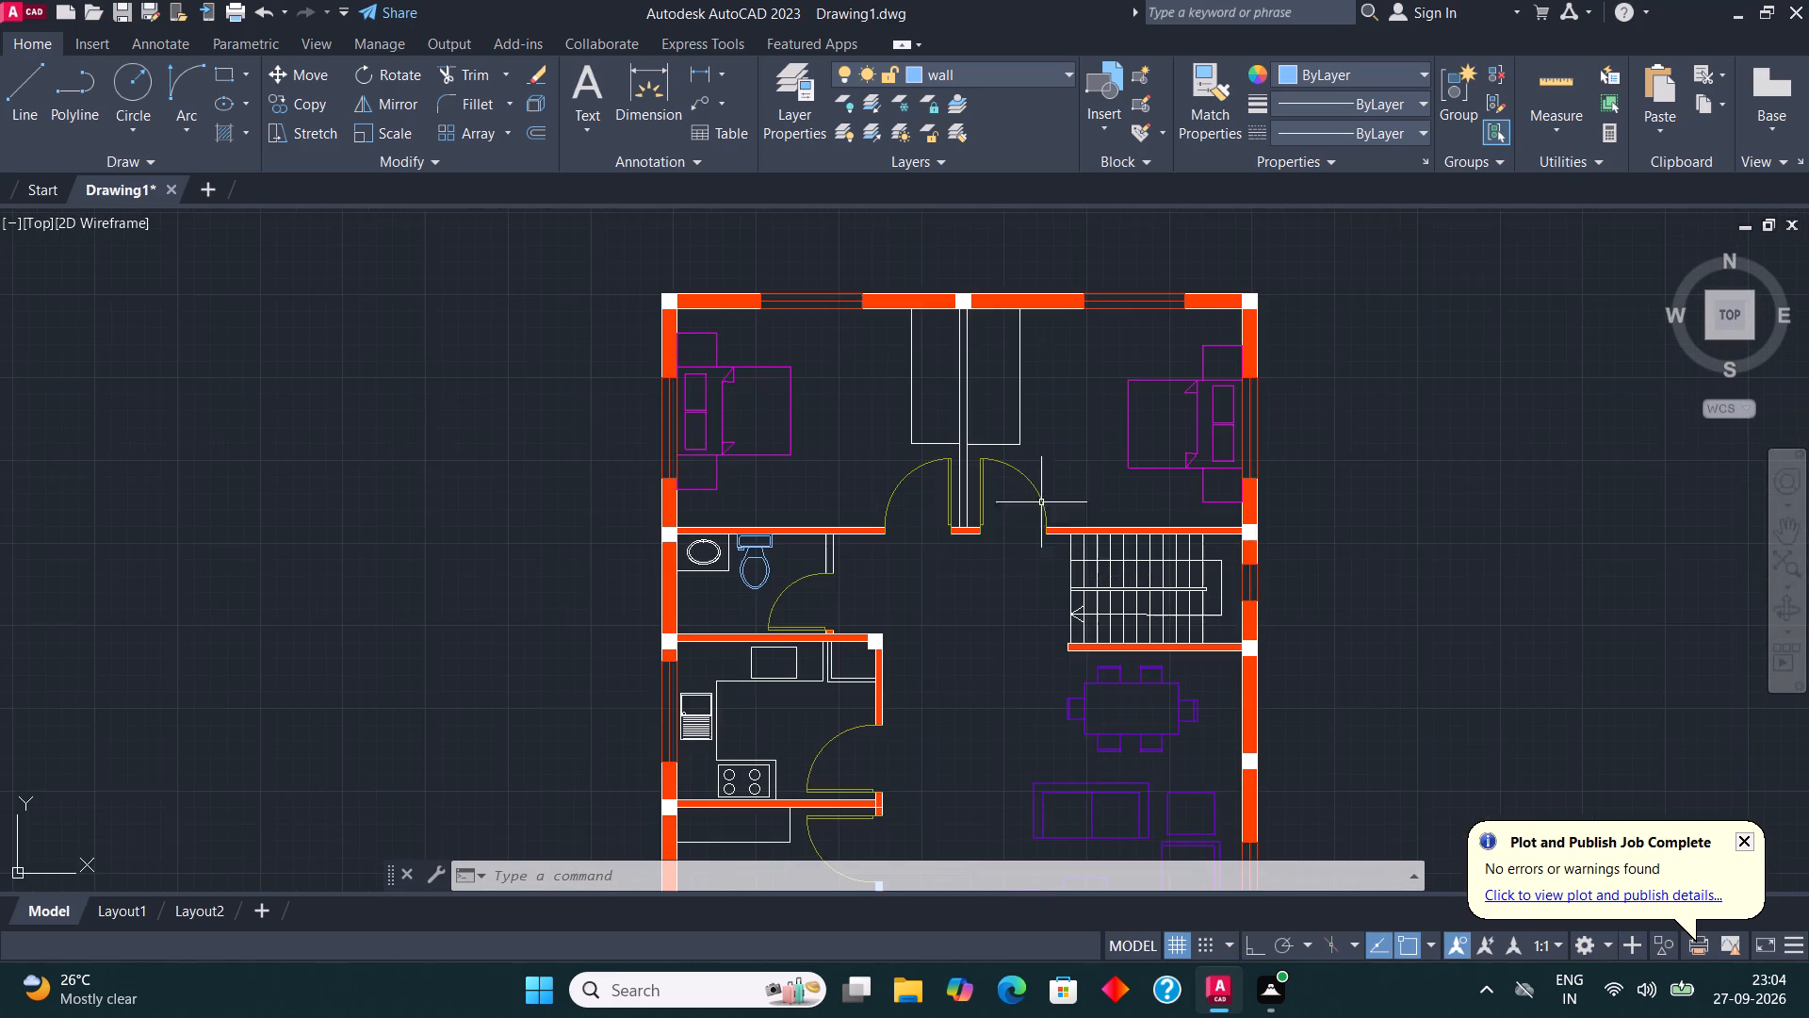
{"action": "scroll", "coordinate": [835, 561], "scroll_direction": "up", "scroll_amount": 3}
{"action": "left_click", "coordinate": [973, 76]}
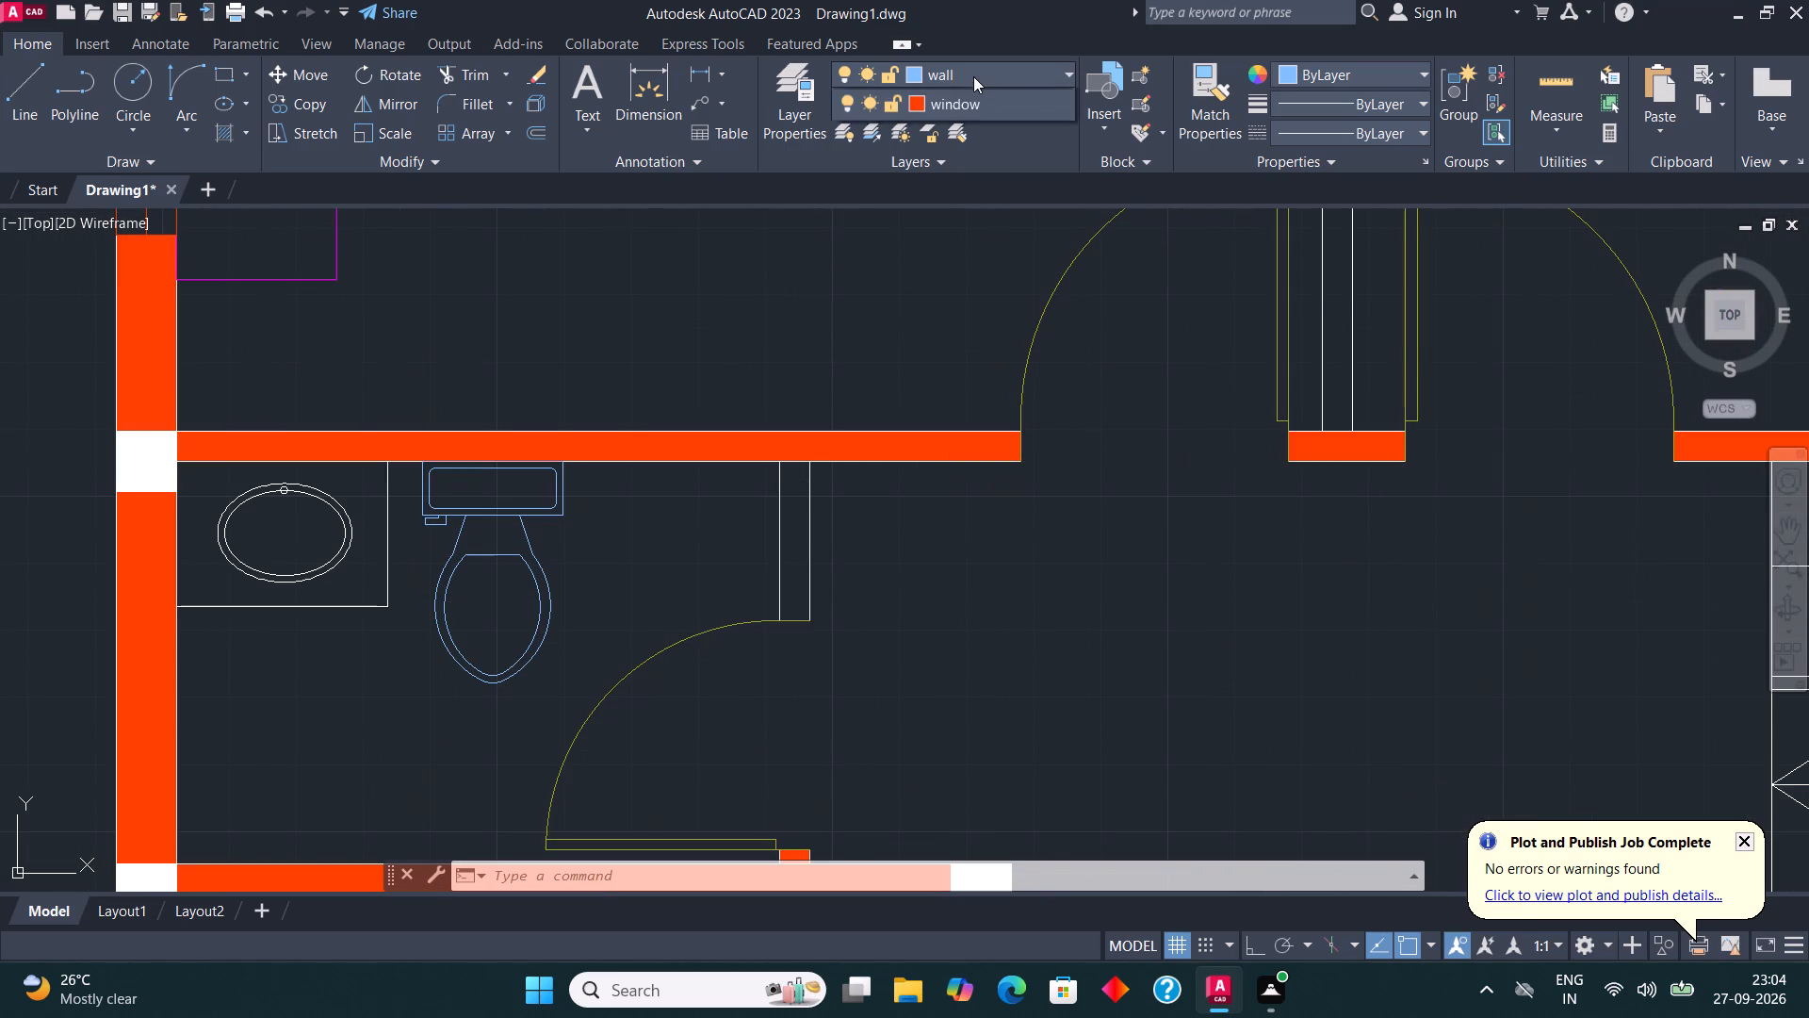
{"action": "left_click", "coordinate": [944, 243]}
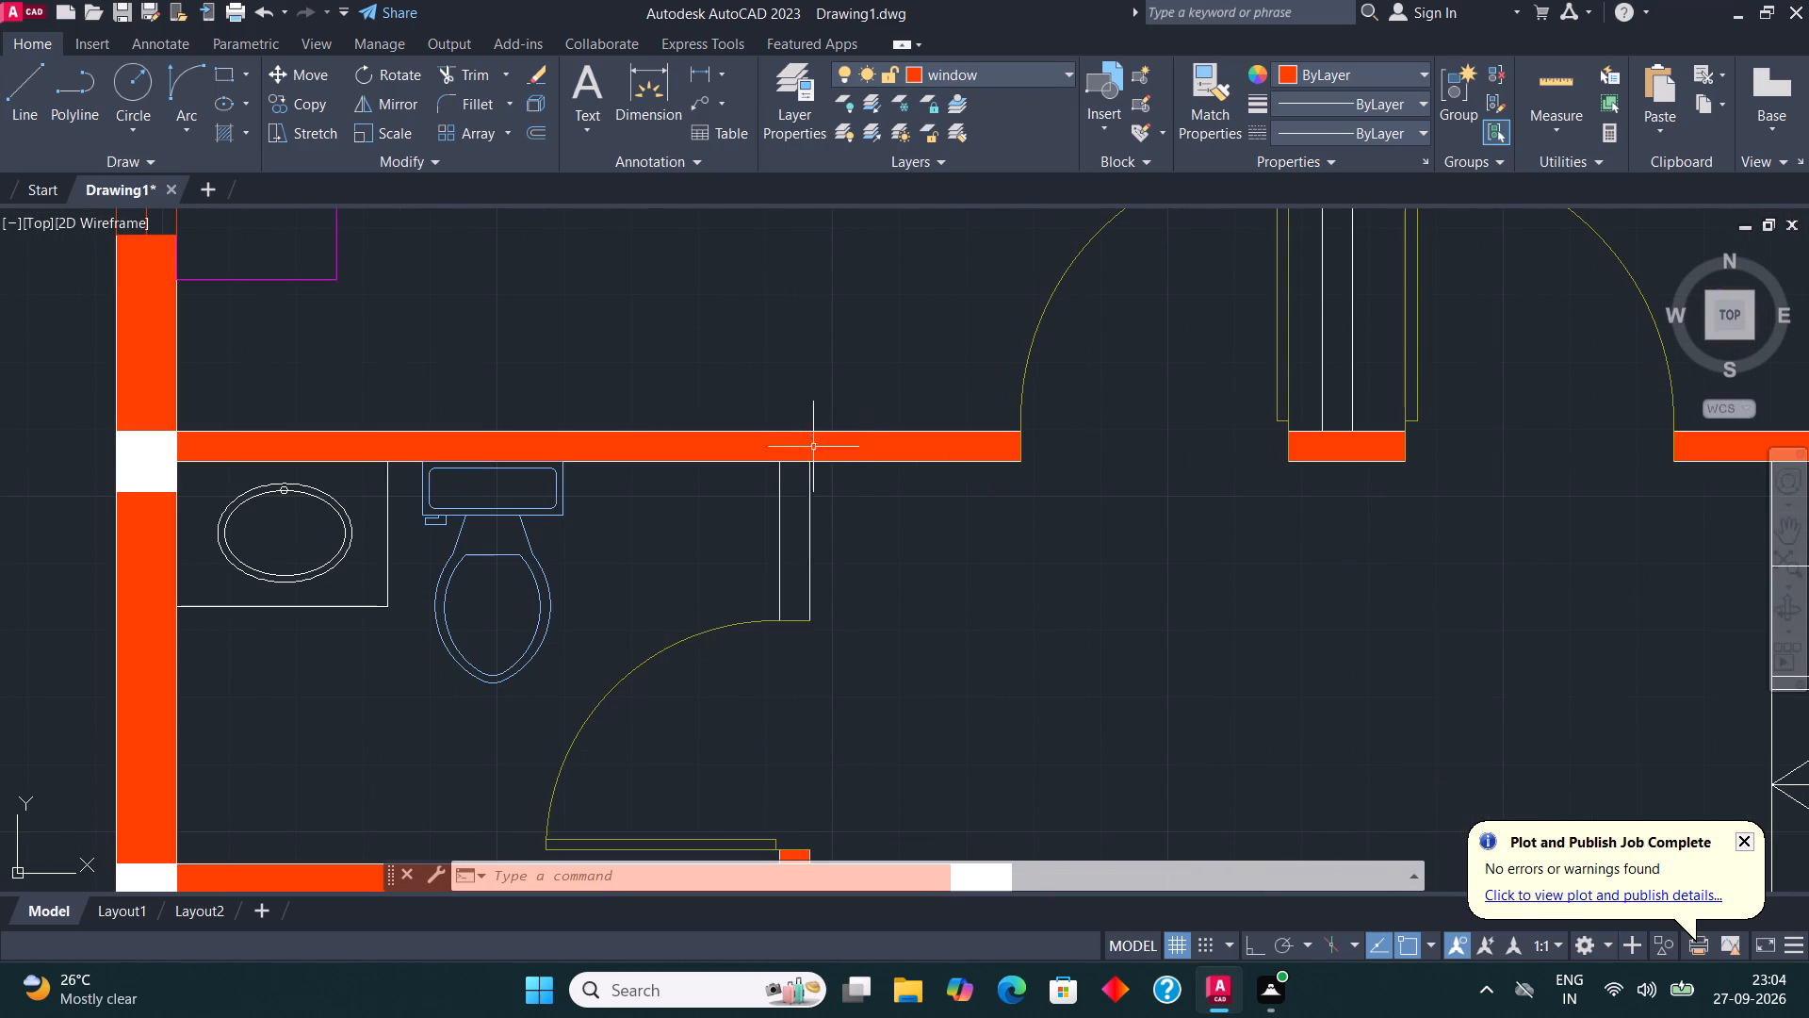
{"action": "key", "text": "h"}
{"action": "key", "text": "Return"}
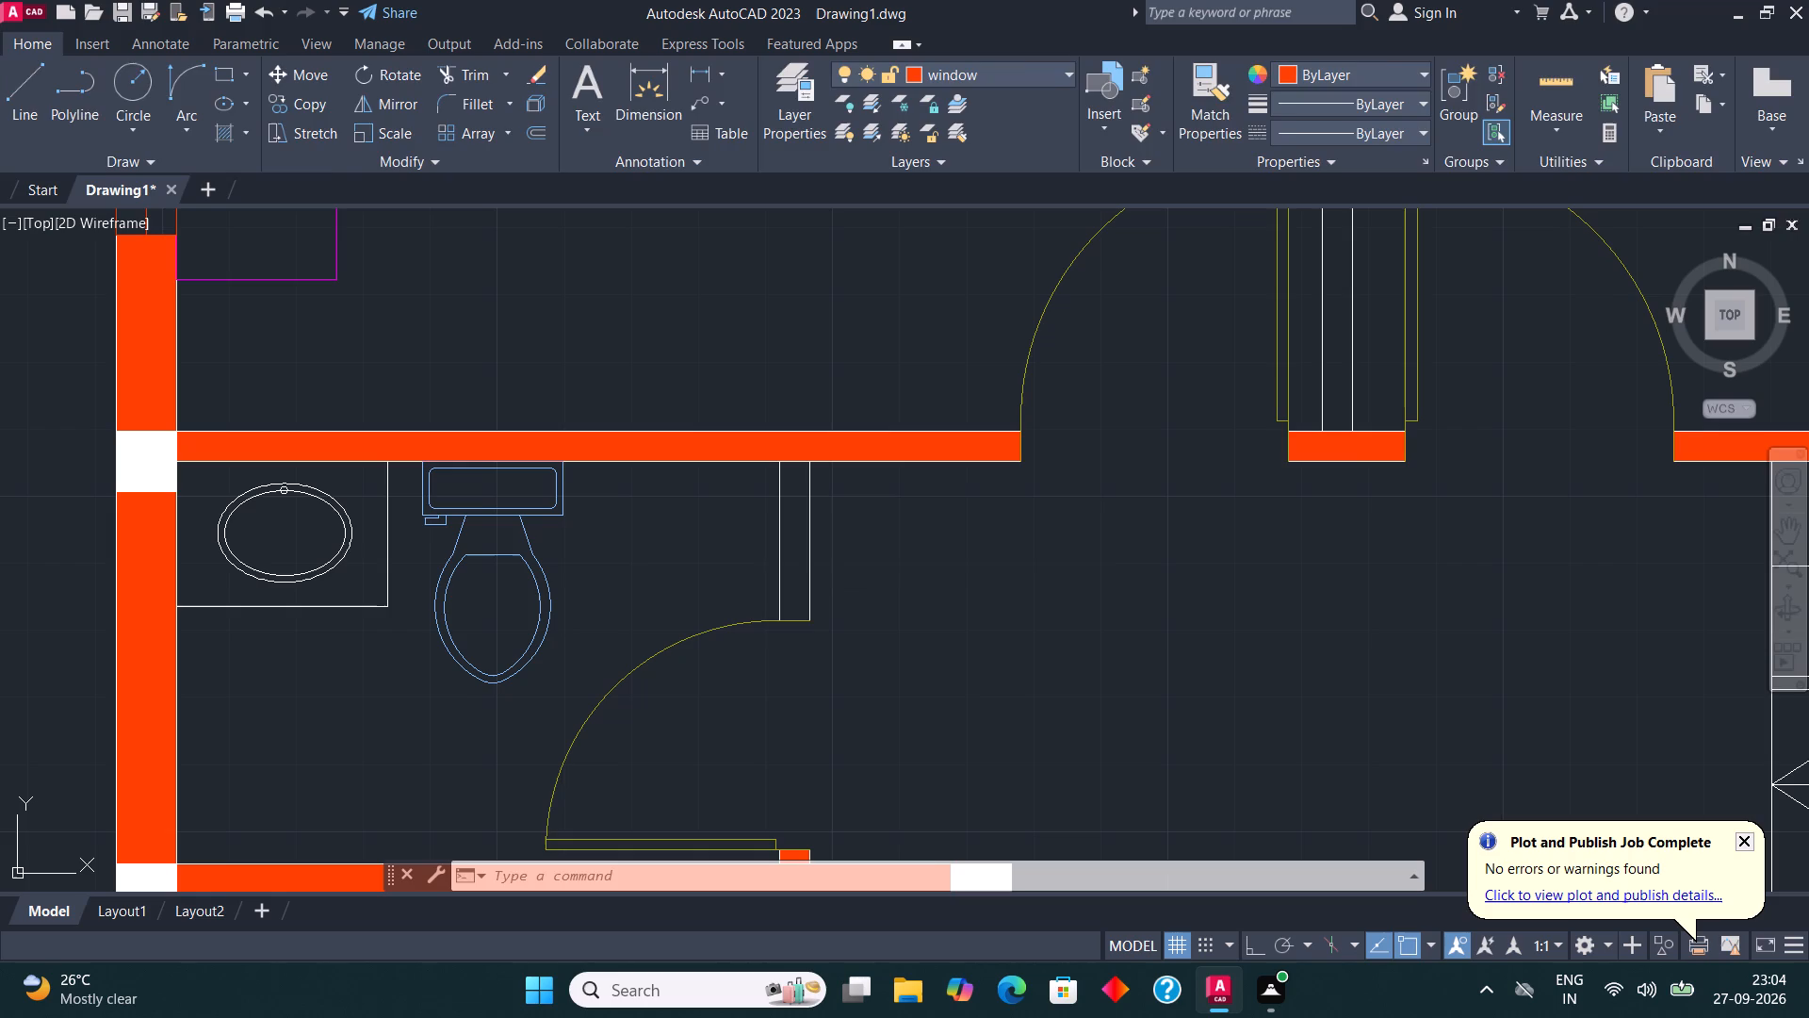
{"action": "left_click", "coordinate": [779, 519]}
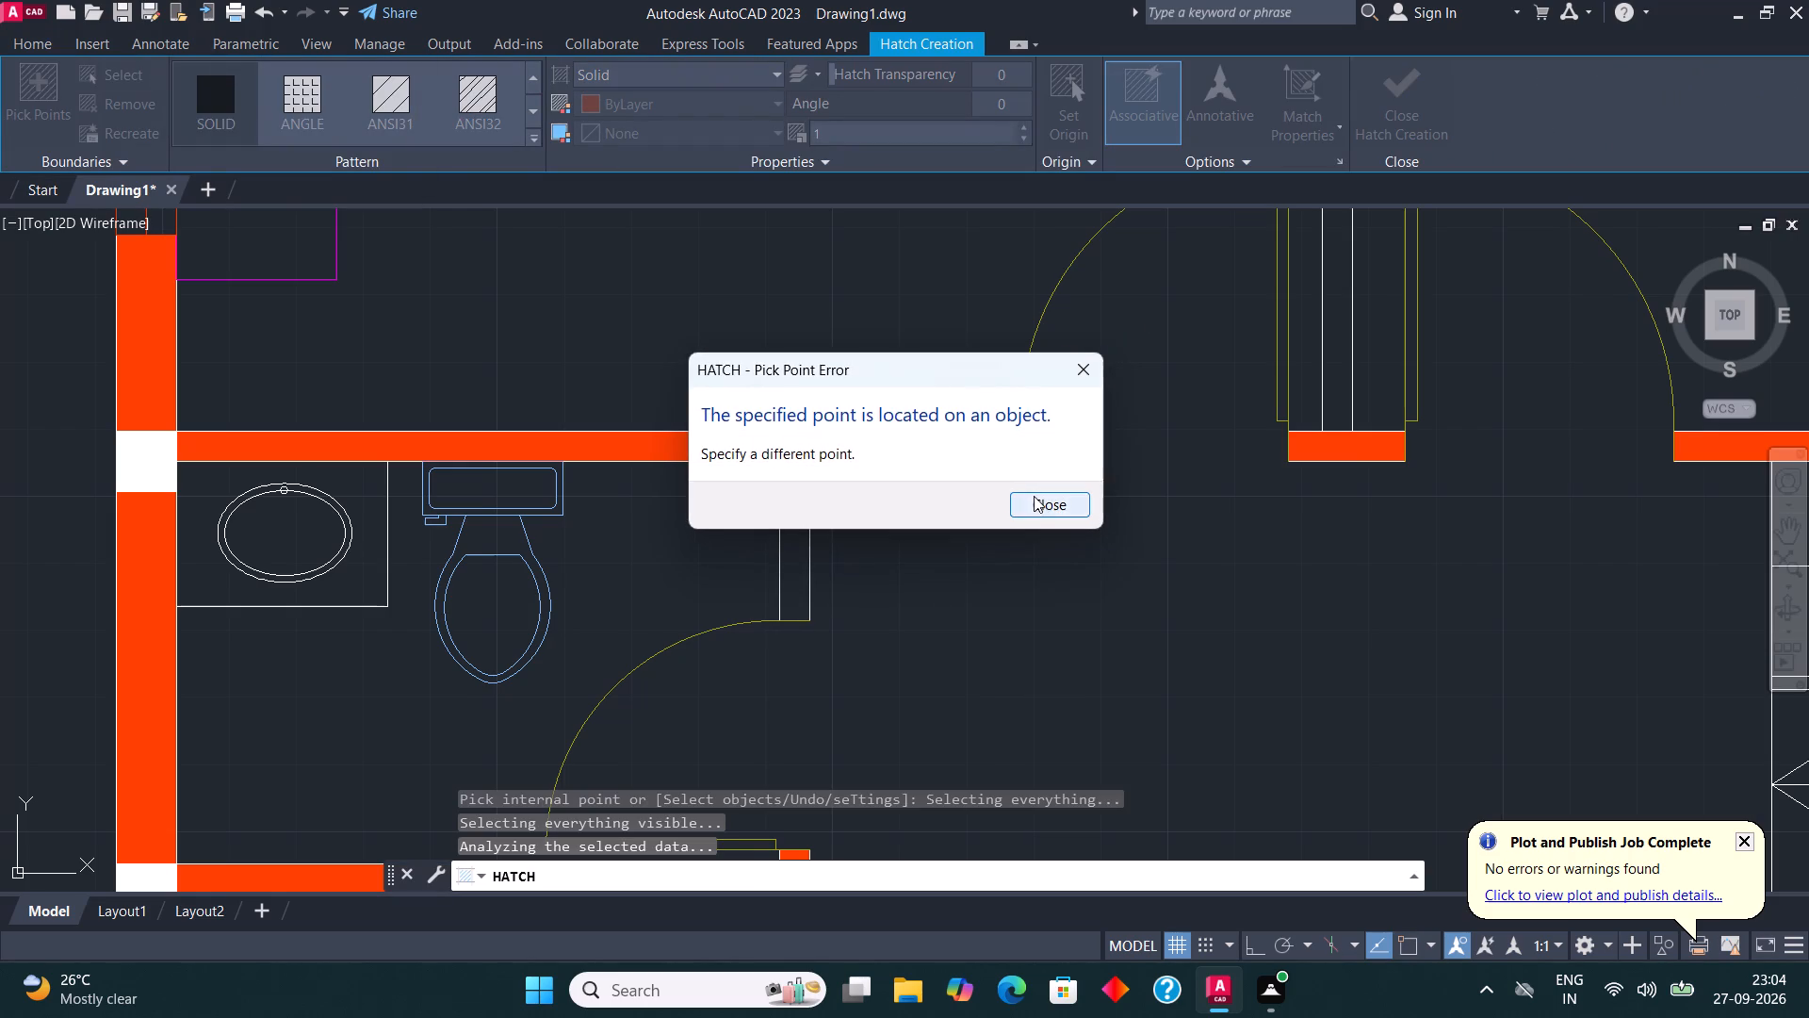
{"action": "left_click", "coordinate": [1034, 496]}
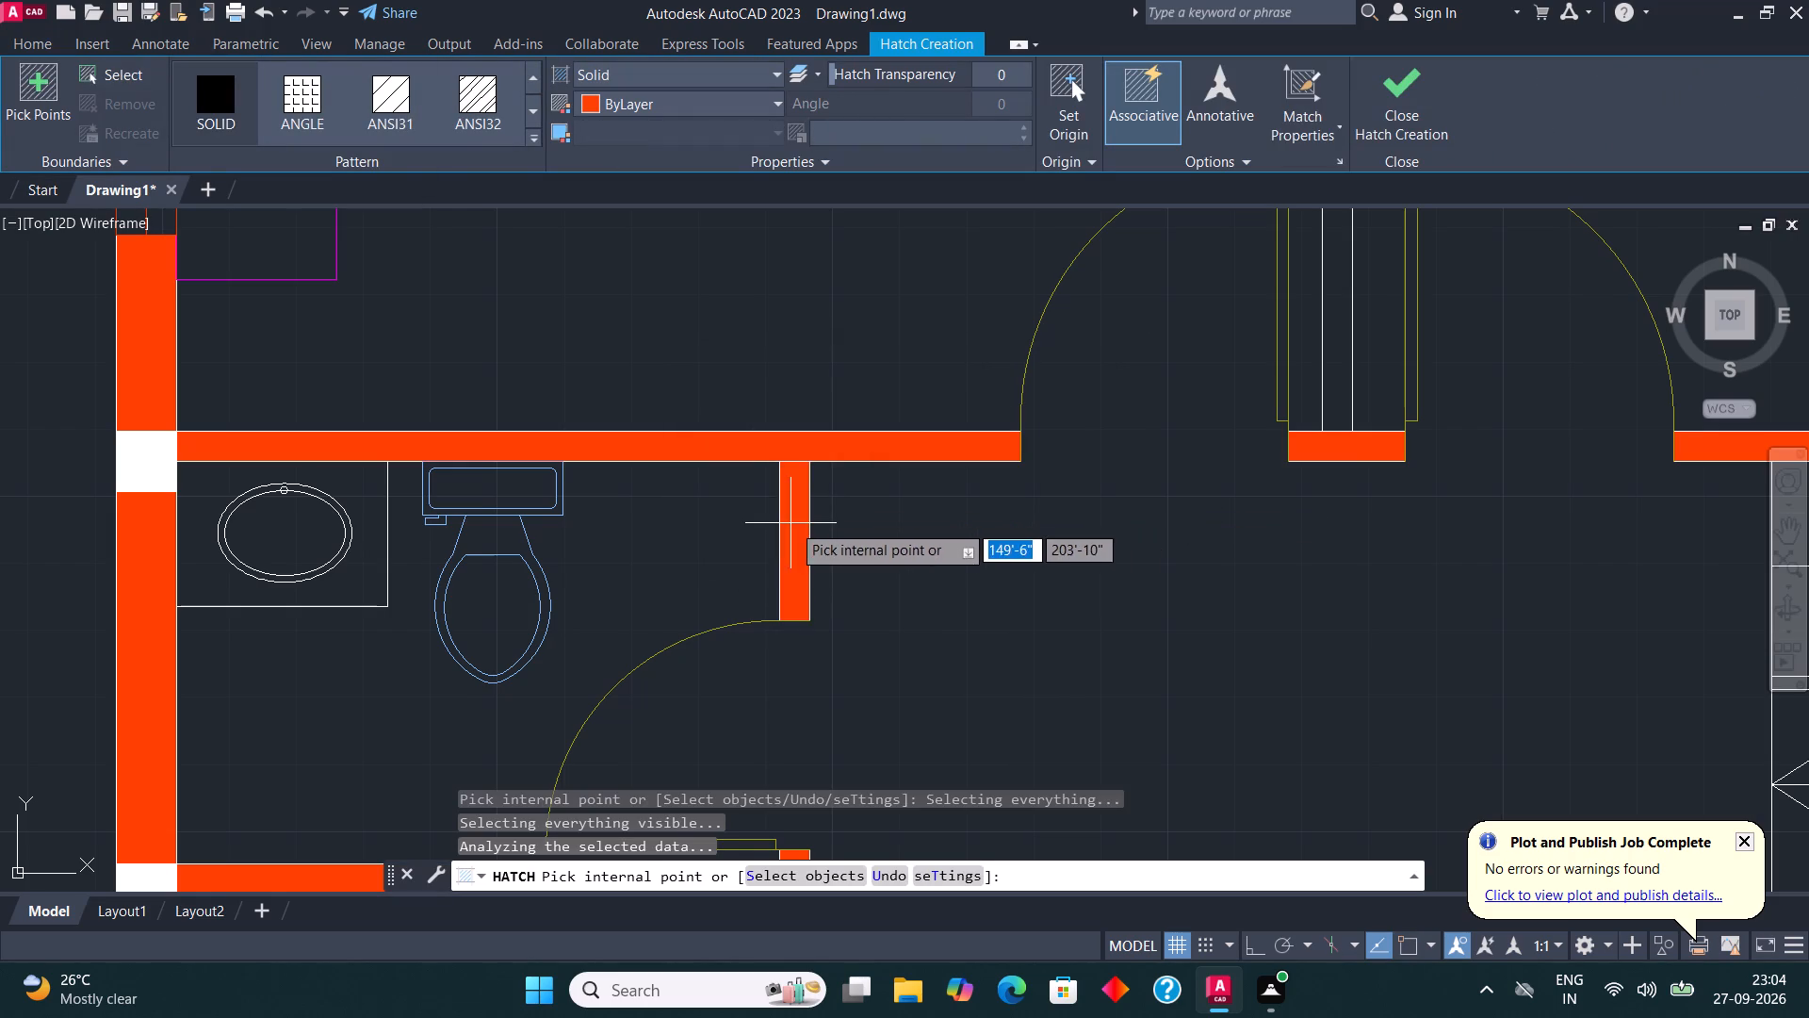
{"action": "left_click", "coordinate": [791, 523]}
{"action": "left_click", "coordinate": [1393, 80]}
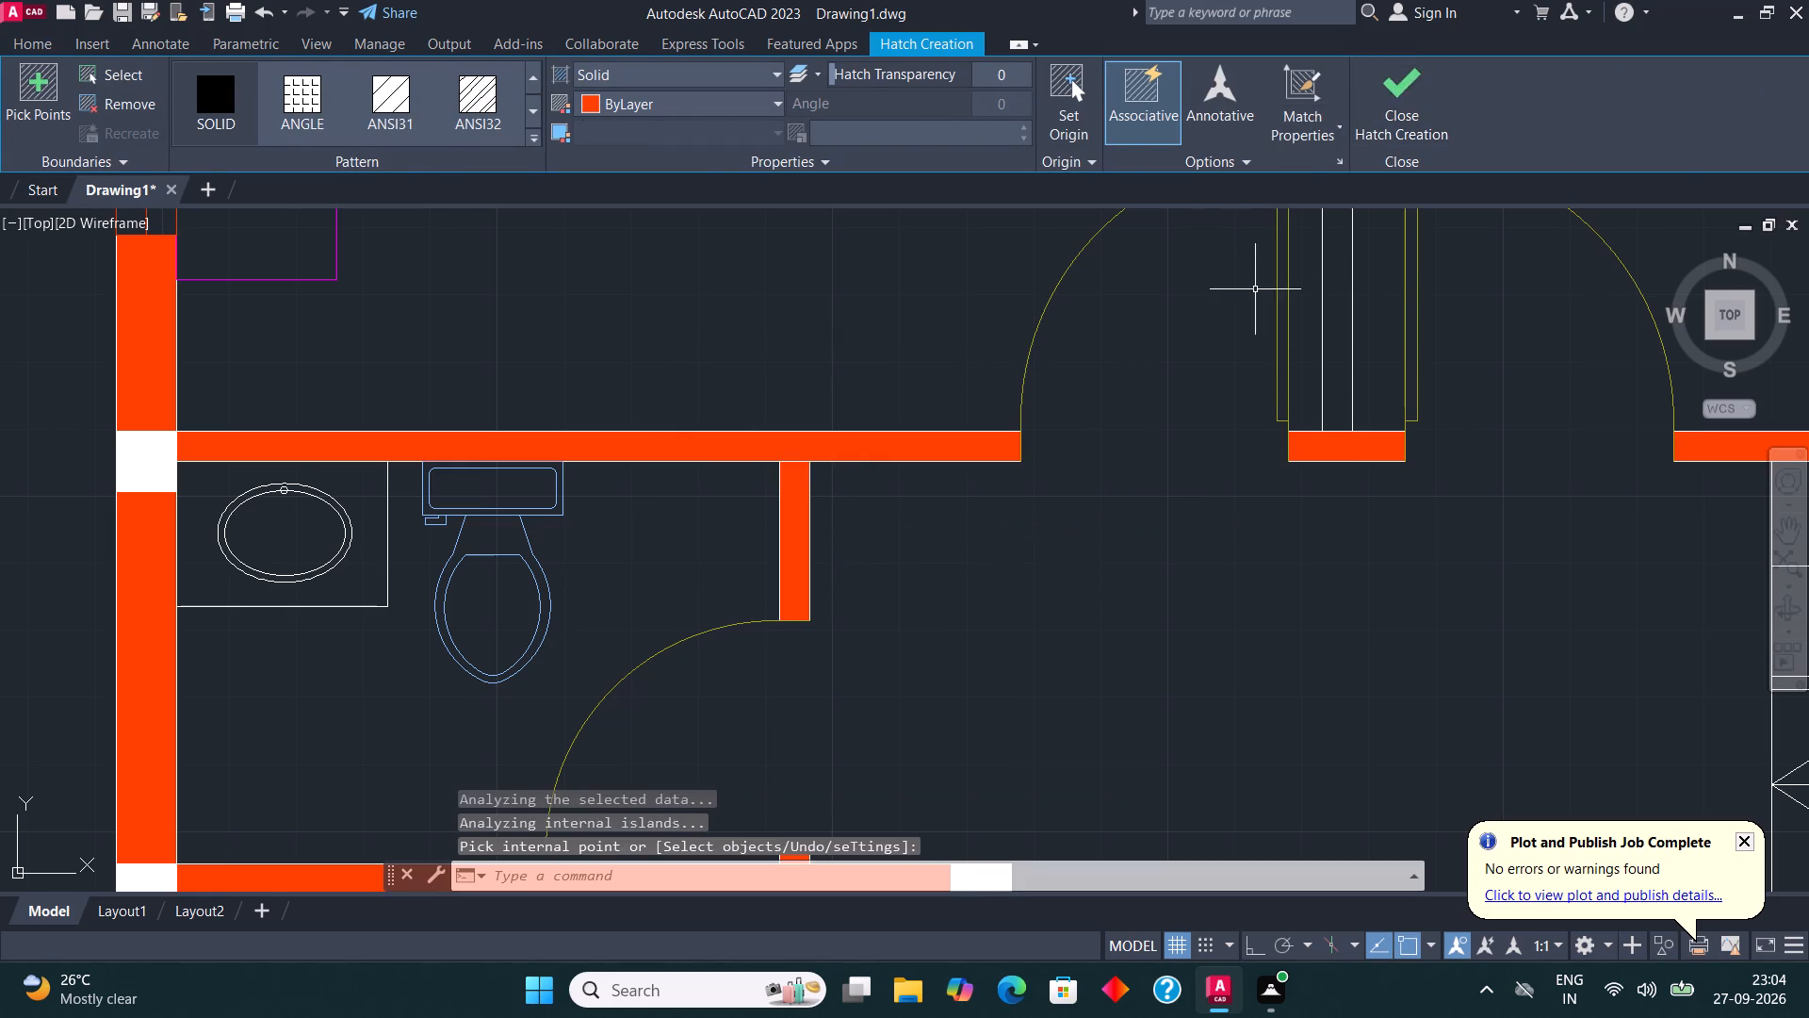
Change the colour of the main solid wall hatch to blue 39,118,187.
{"action": "scroll", "coordinate": [899, 570], "scroll_direction": "down", "scroll_amount": 5}
{"action": "scroll", "coordinate": [908, 497], "scroll_direction": "up", "scroll_amount": 4}
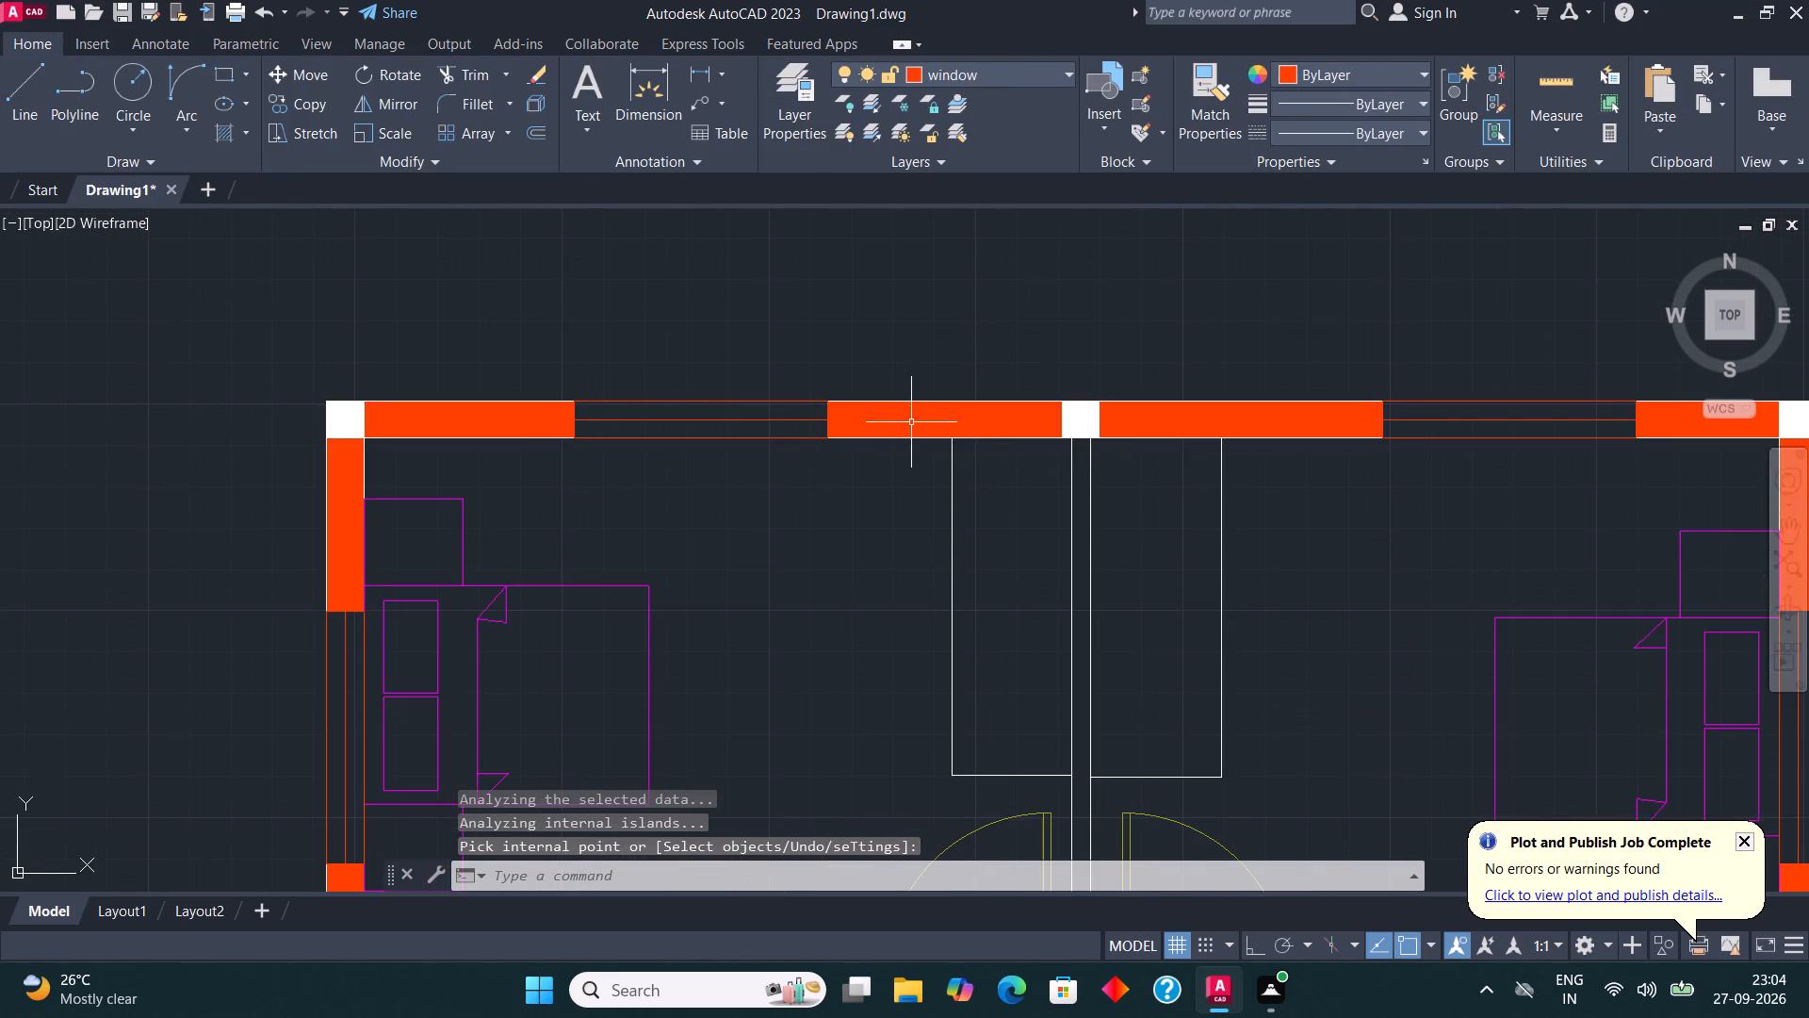
{"action": "left_click", "coordinate": [913, 419]}
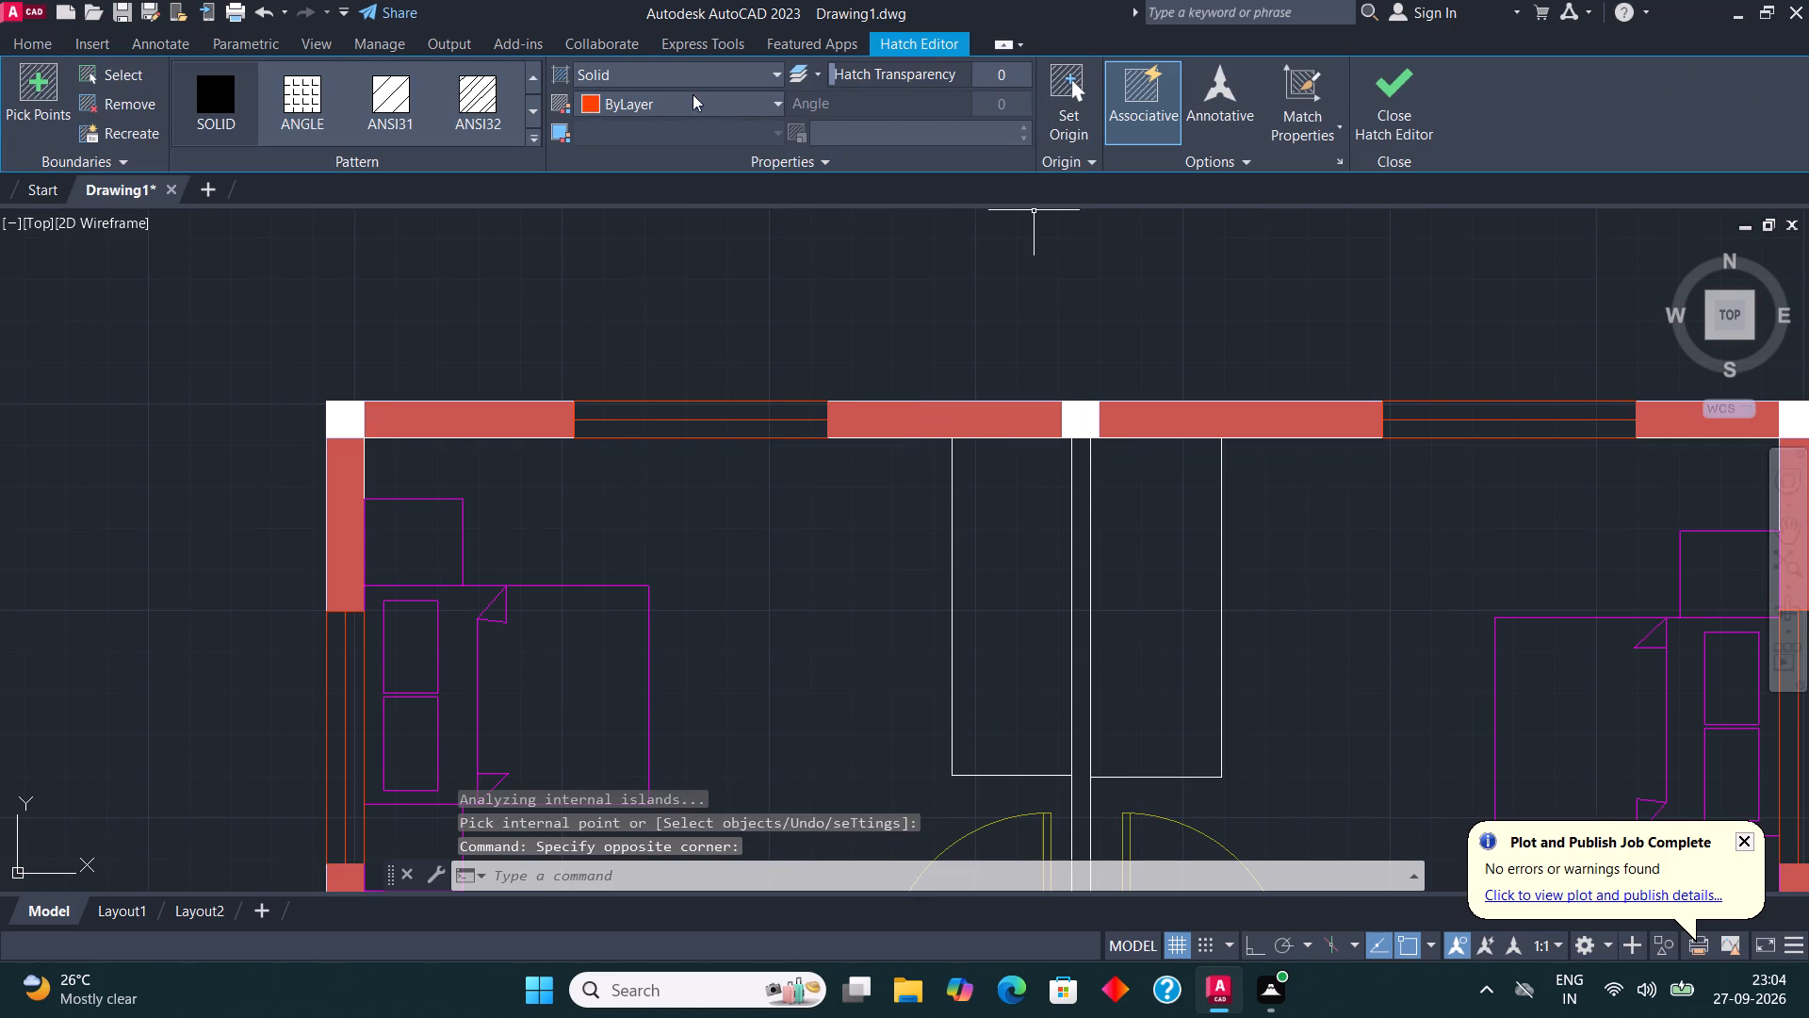
{"action": "left_click", "coordinate": [782, 98]}
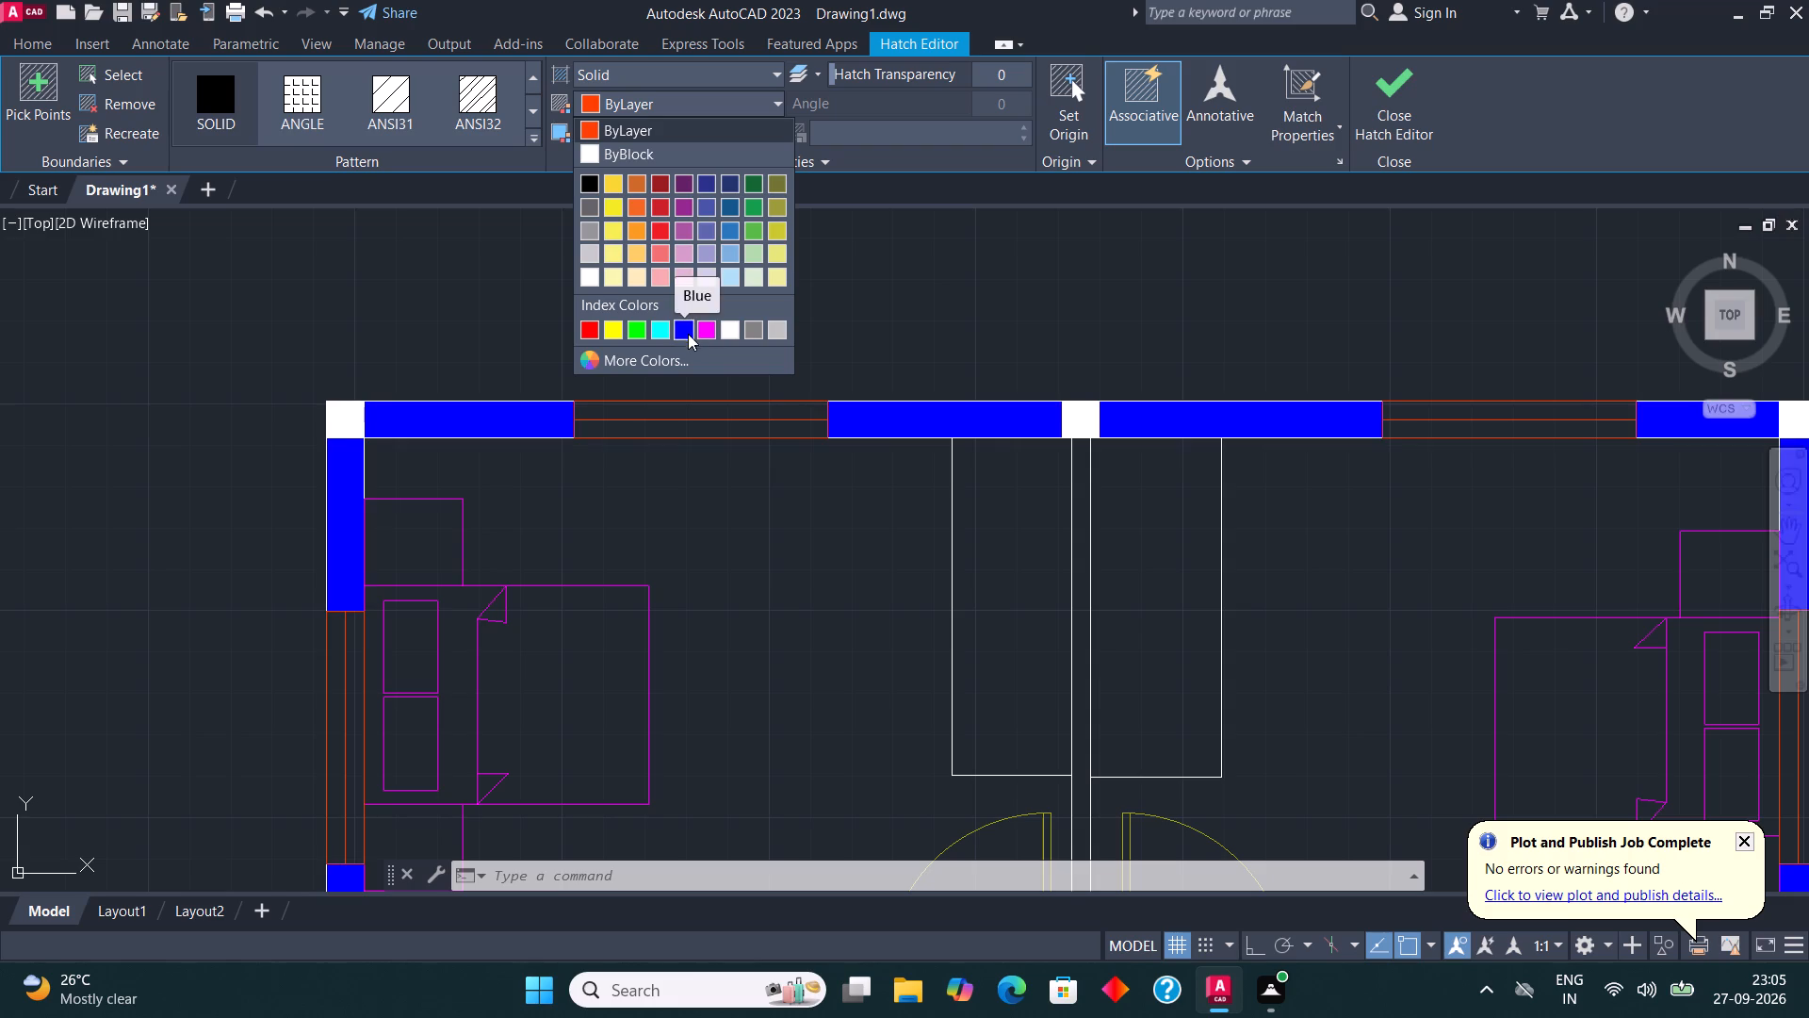
{"action": "left_click", "coordinate": [726, 230]}
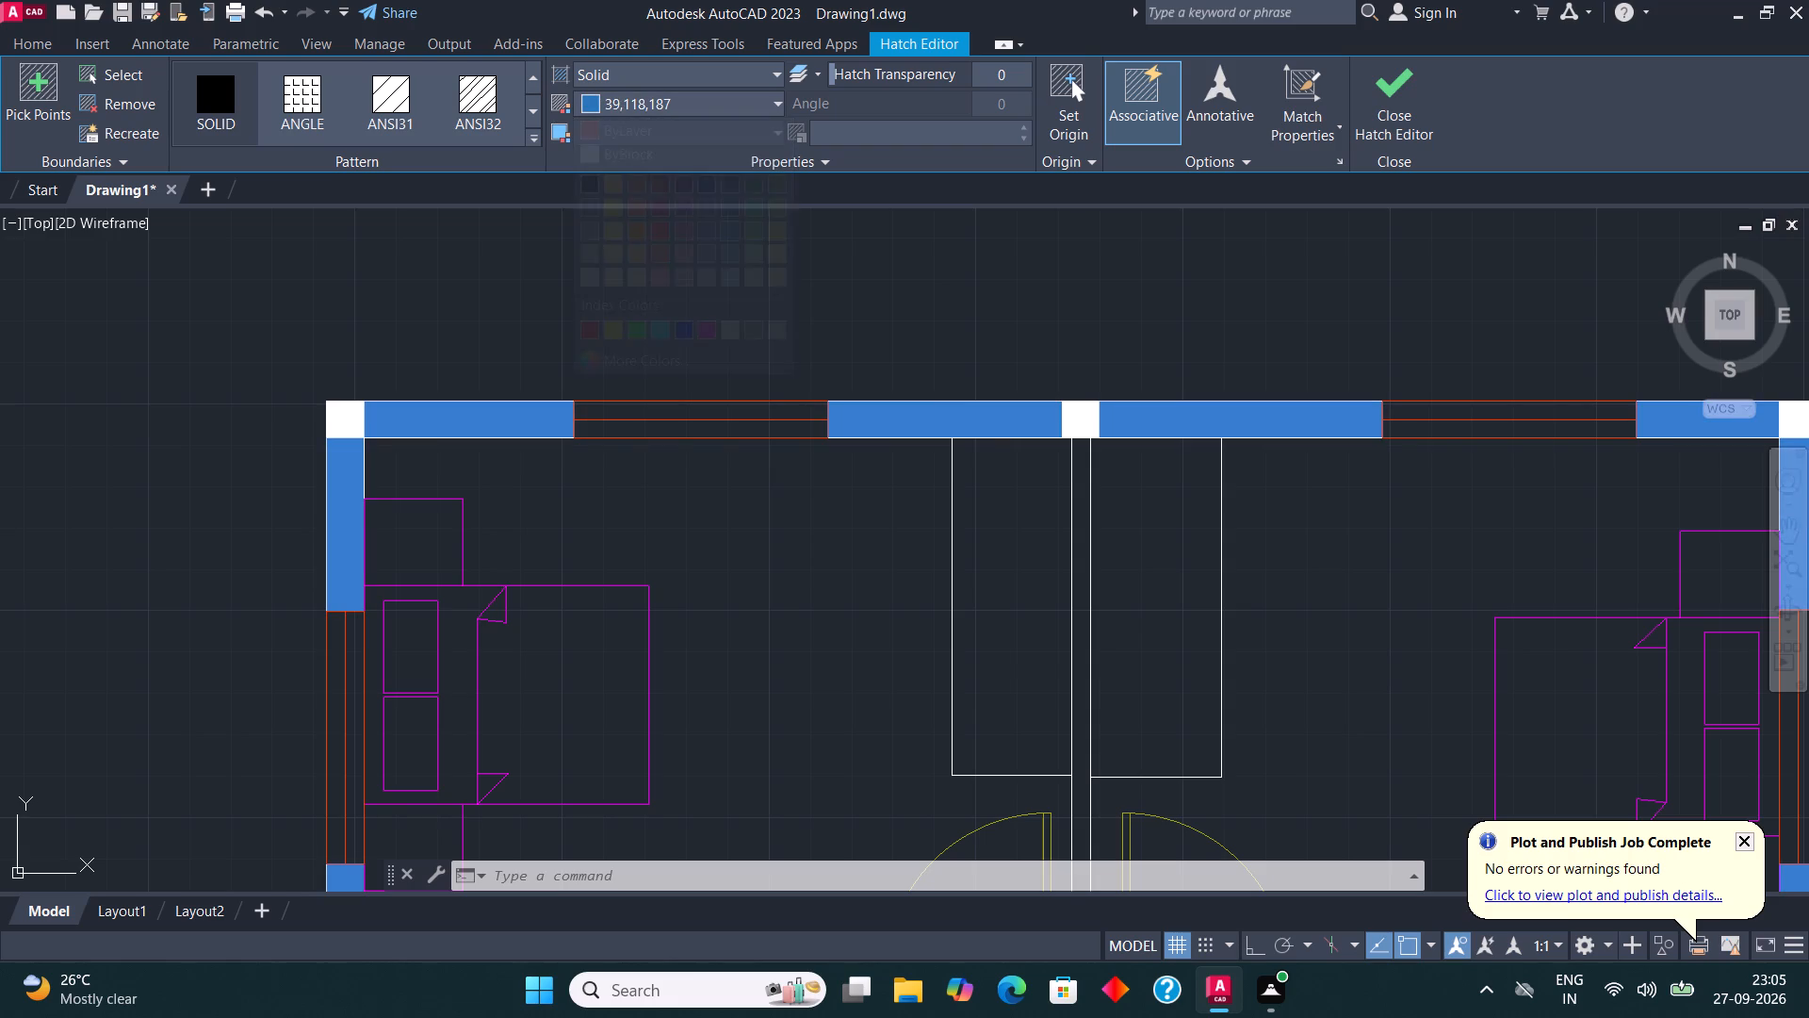
{"action": "scroll", "coordinate": [807, 326], "scroll_direction": "down", "scroll_amount": 2}
{"action": "left_click", "coordinate": [1406, 85]}
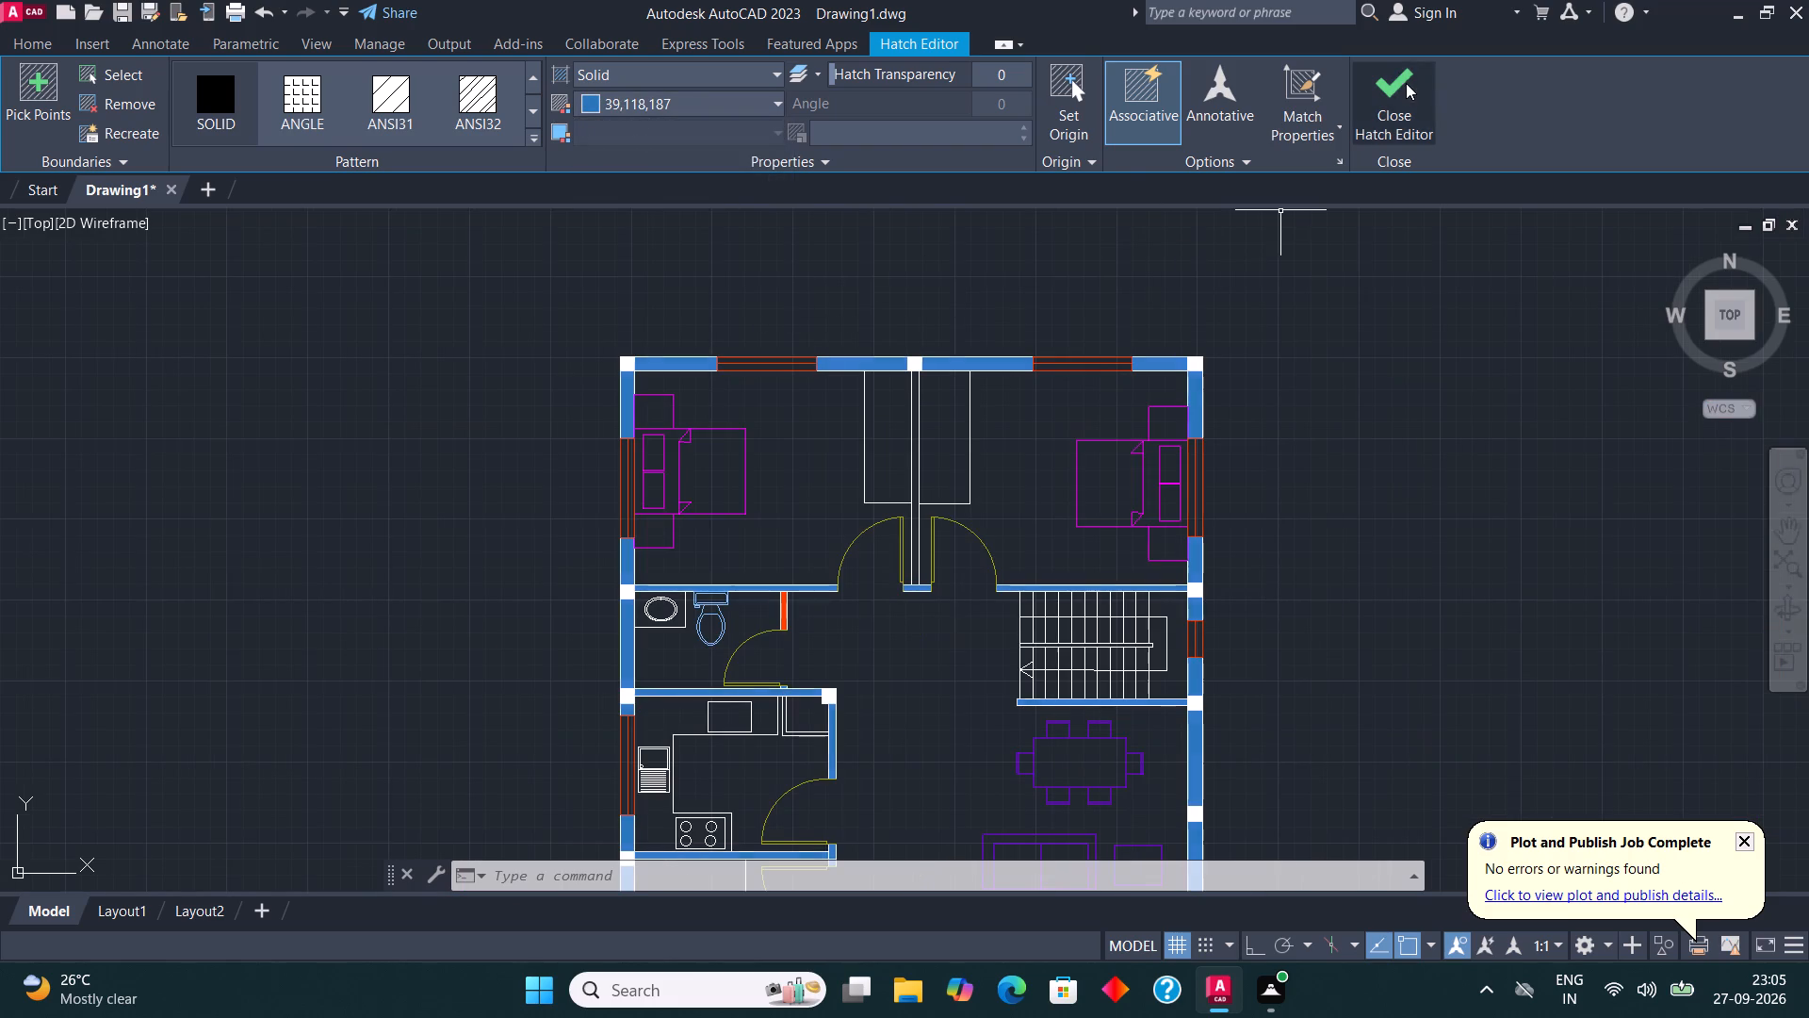
Hatch both wardrobes between the two upper bedrooms with the CLAY pattern on the window layer.
{"action": "scroll", "coordinate": [913, 313], "scroll_direction": "down", "scroll_amount": 2}
{"action": "scroll", "coordinate": [894, 414], "scroll_direction": "up", "scroll_amount": 2}
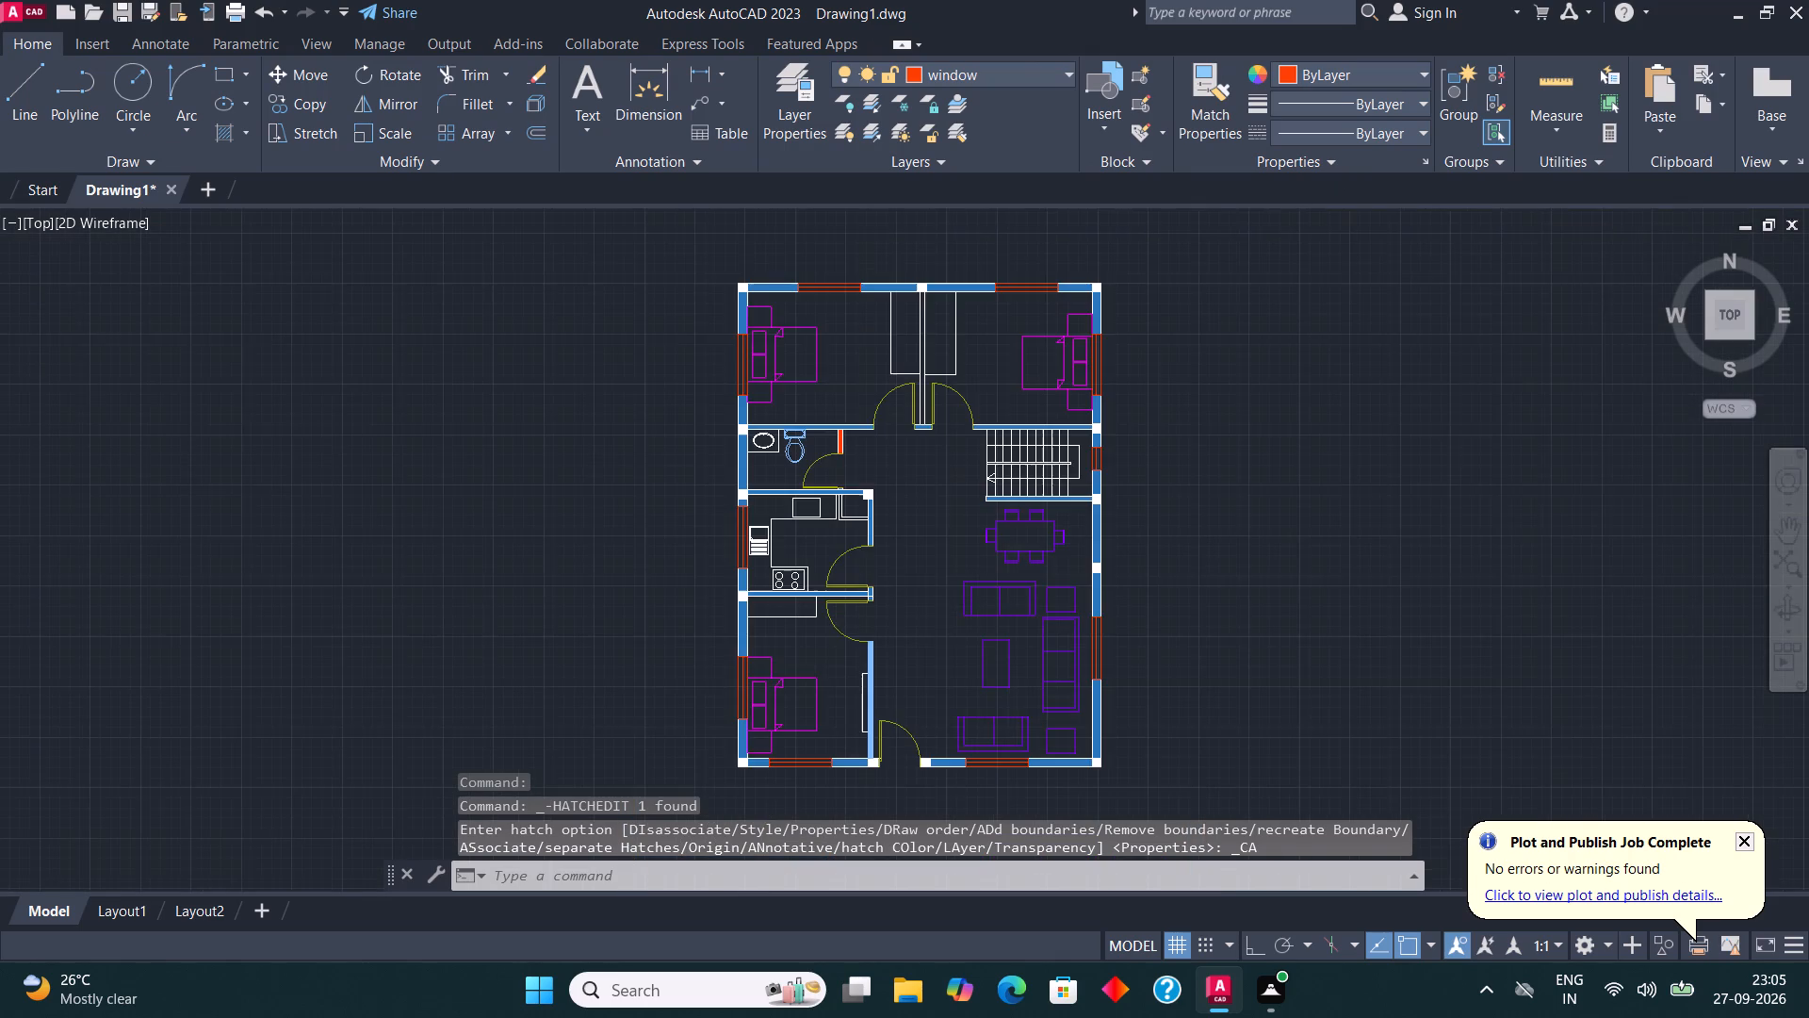
{"action": "scroll", "coordinate": [905, 491], "scroll_direction": "down", "scroll_amount": 1}
{"action": "scroll", "coordinate": [919, 316], "scroll_direction": "up", "scroll_amount": 2}
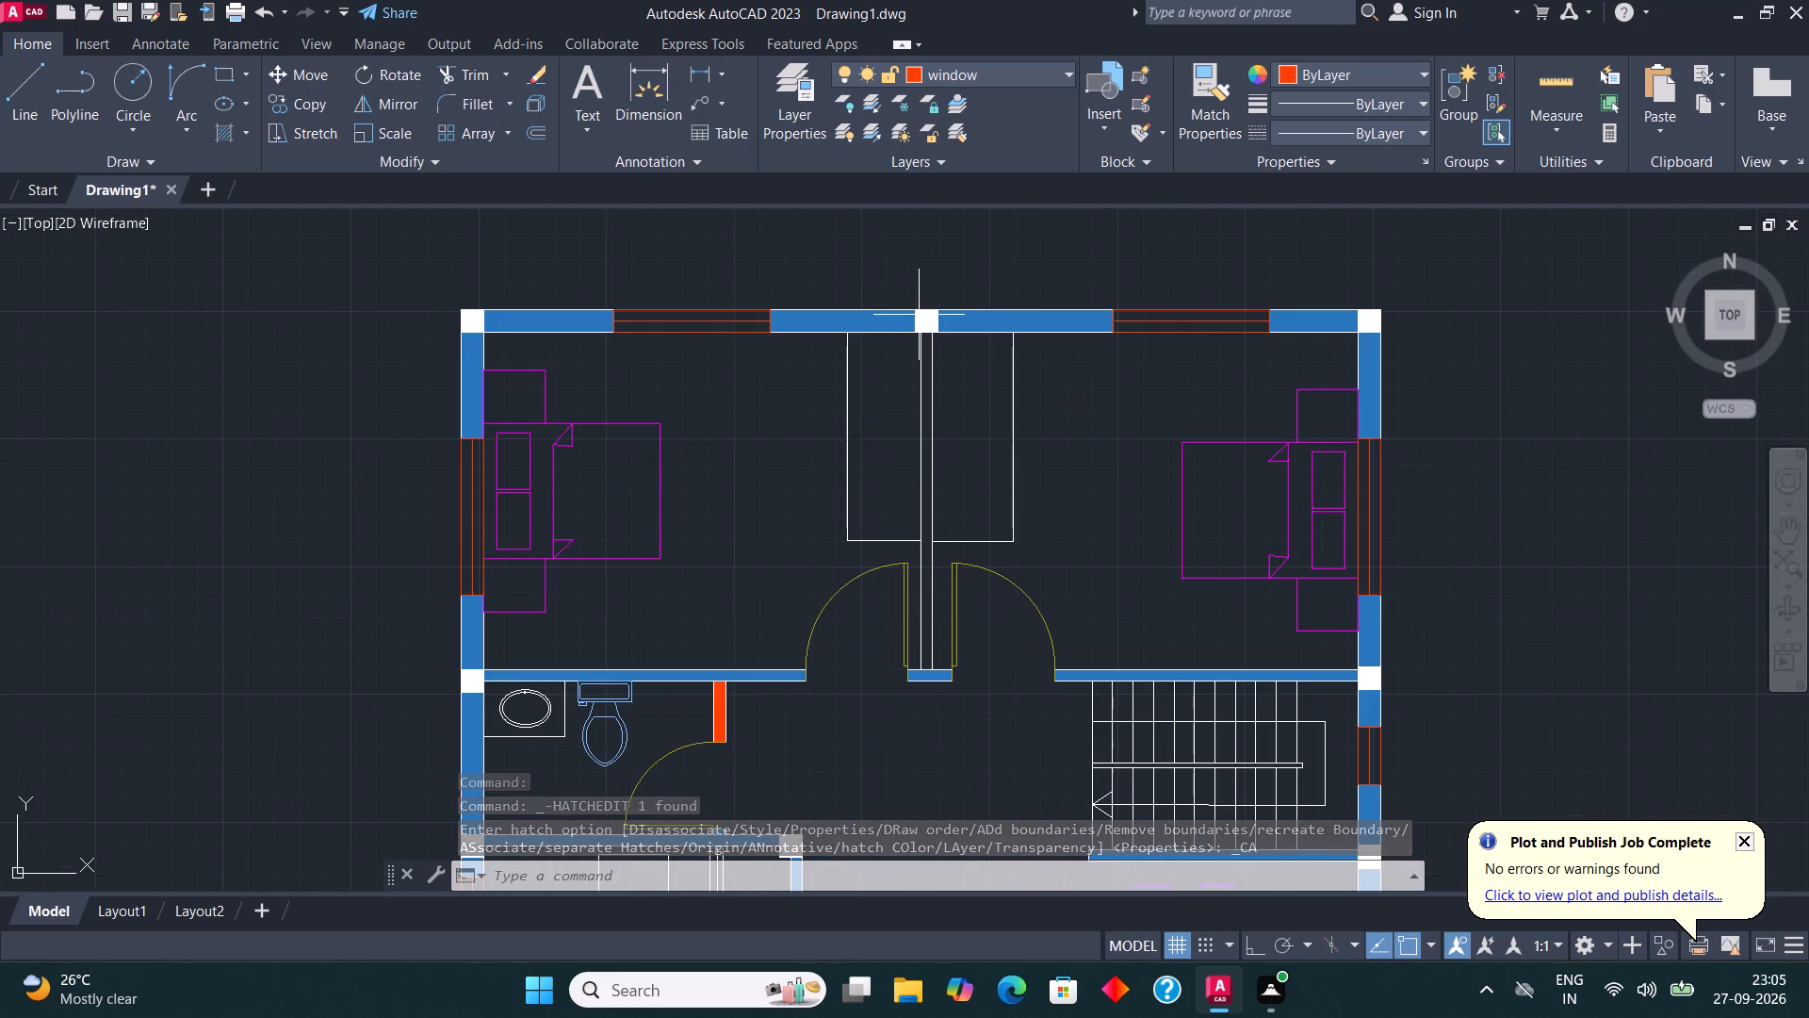
{"action": "left_click", "coordinate": [994, 66]}
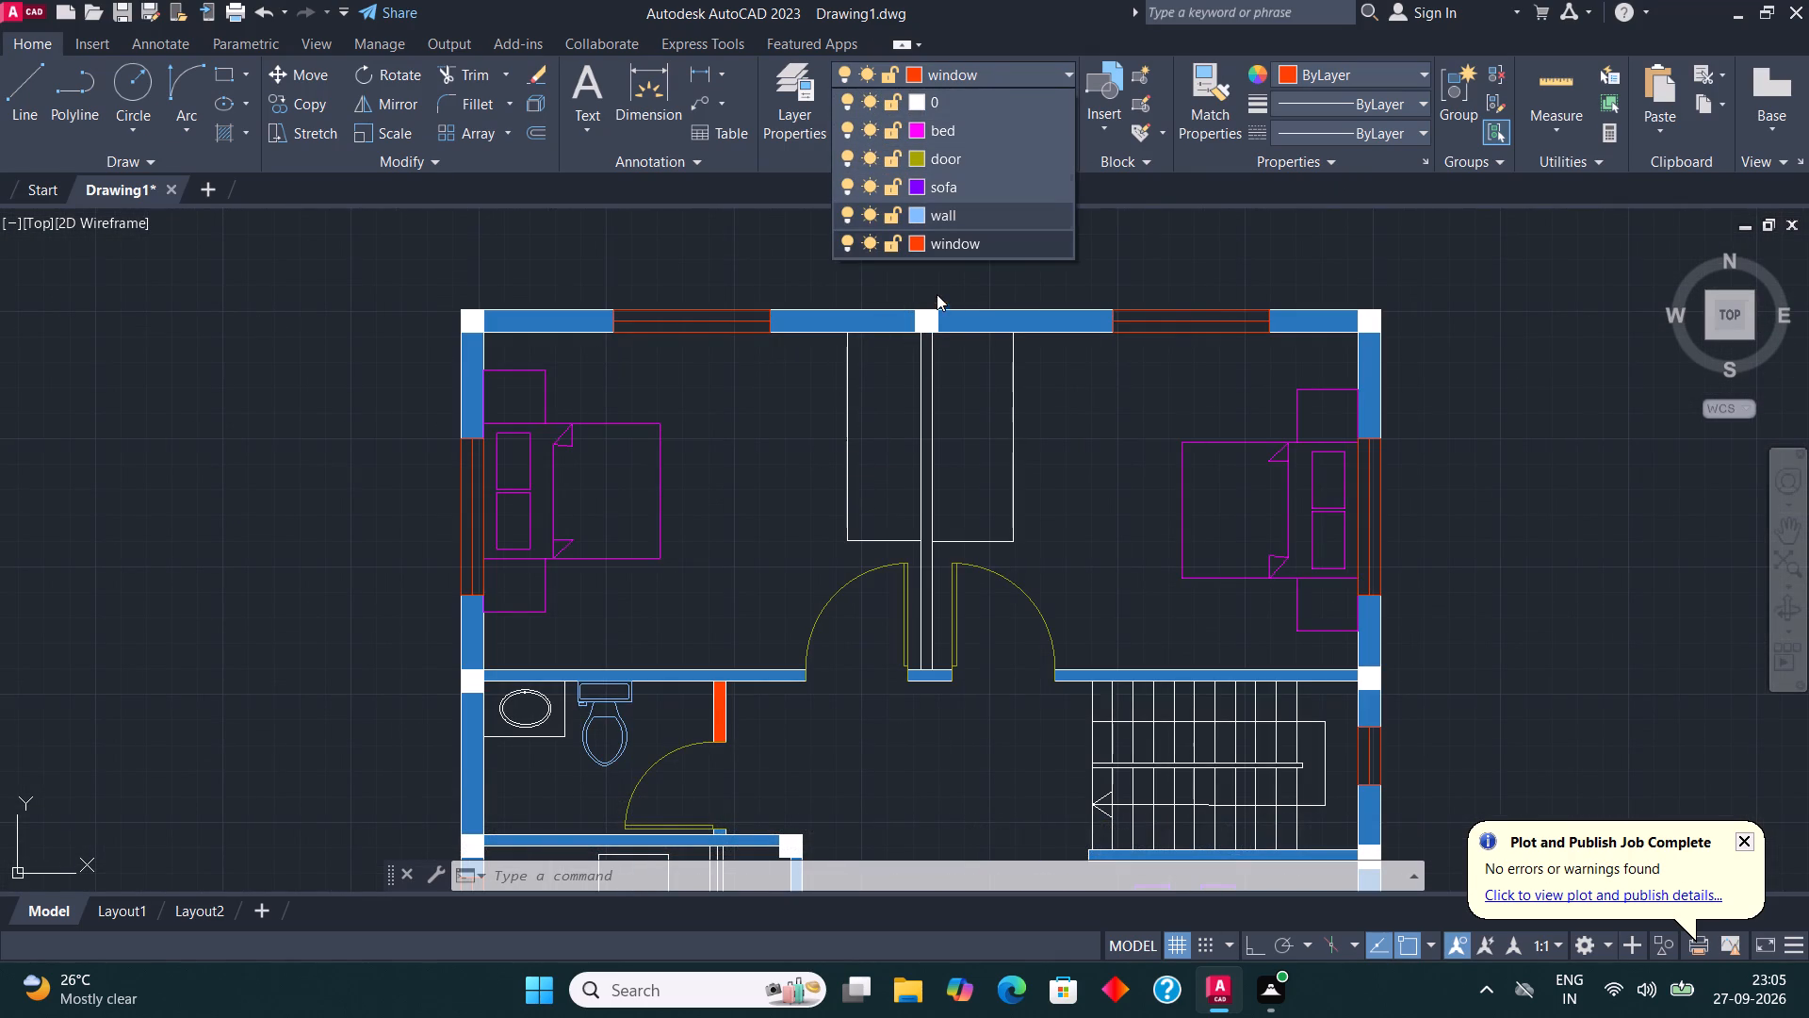
{"action": "left_click", "coordinate": [972, 241]}
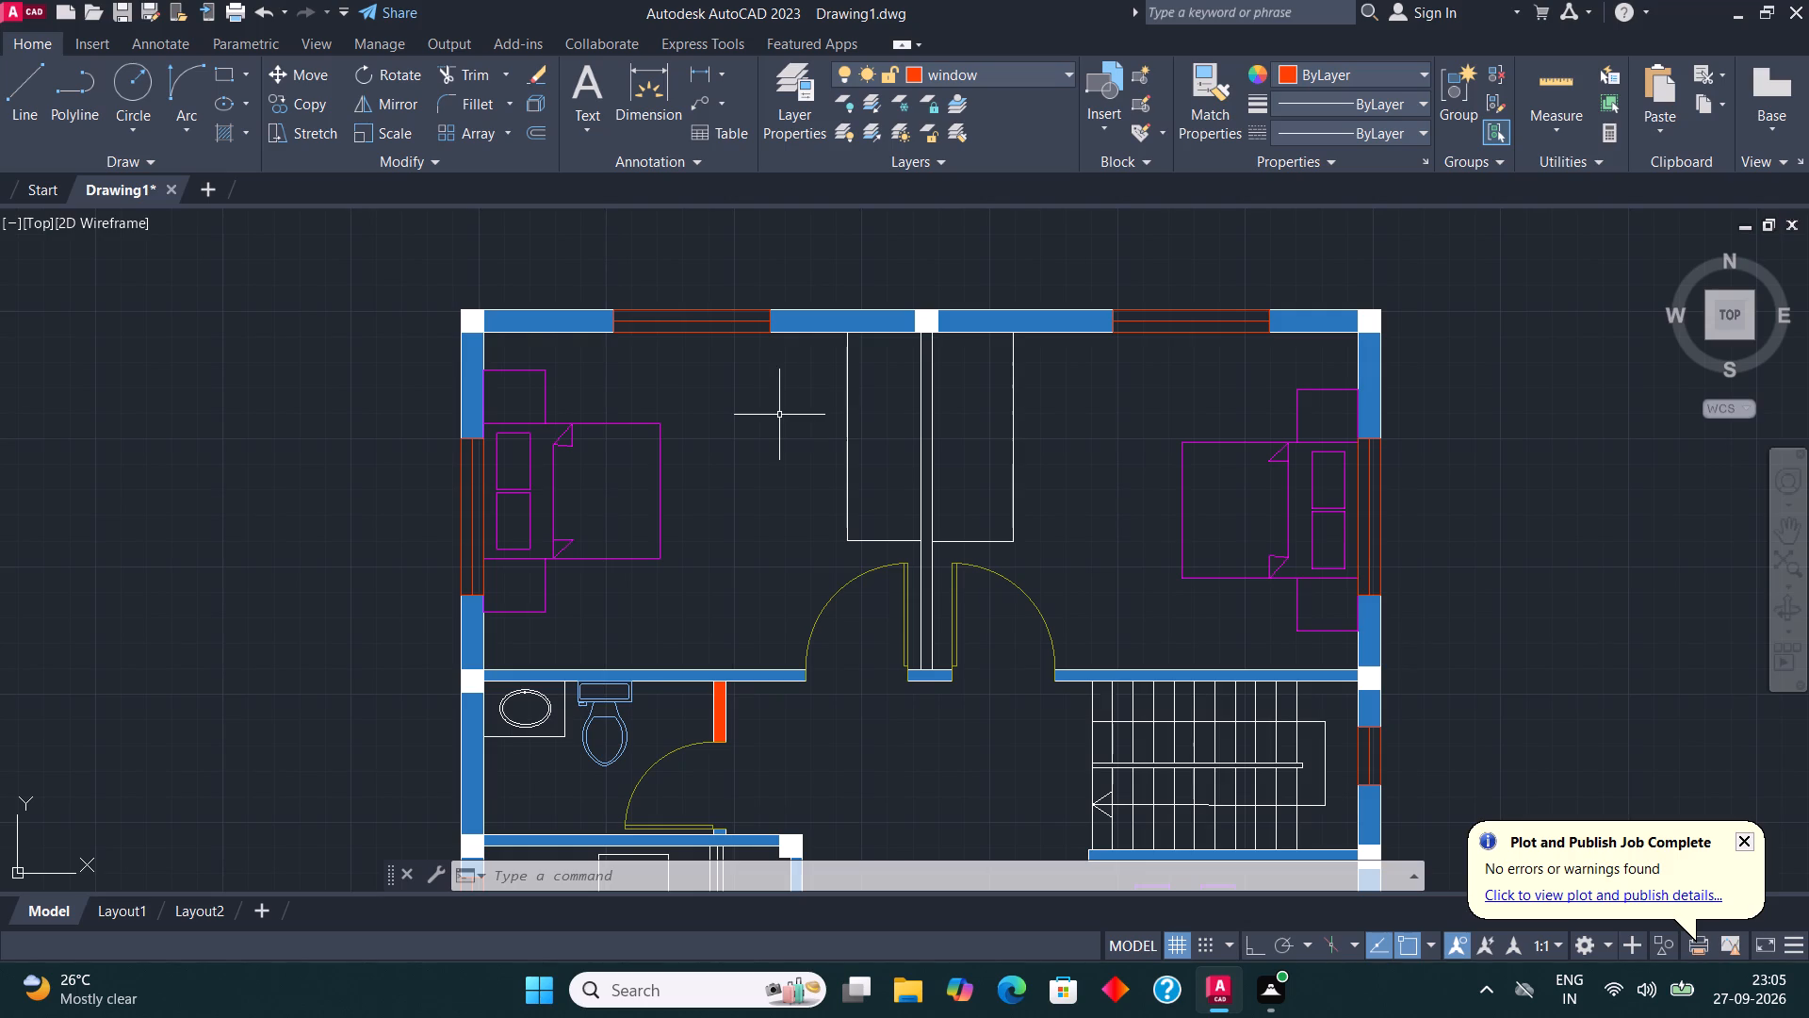
{"action": "key", "text": "h"}
{"action": "key", "text": "Return"}
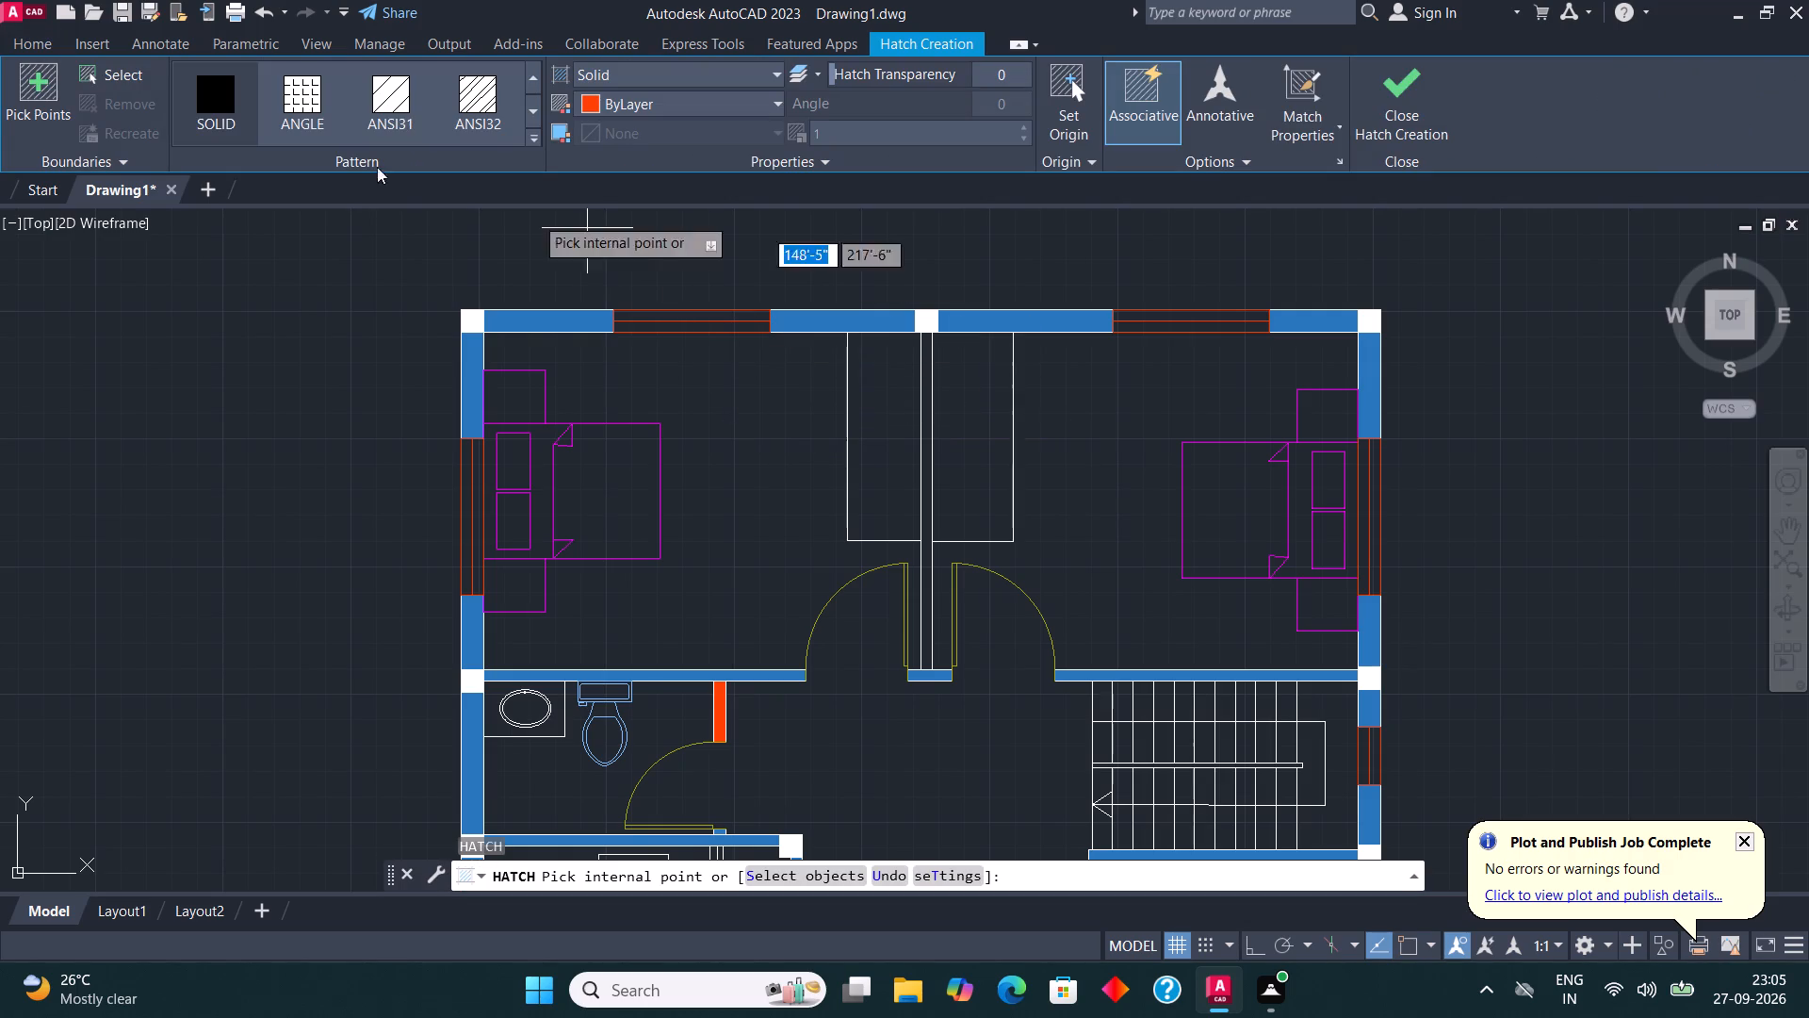
{"action": "left_click", "coordinate": [535, 111]}
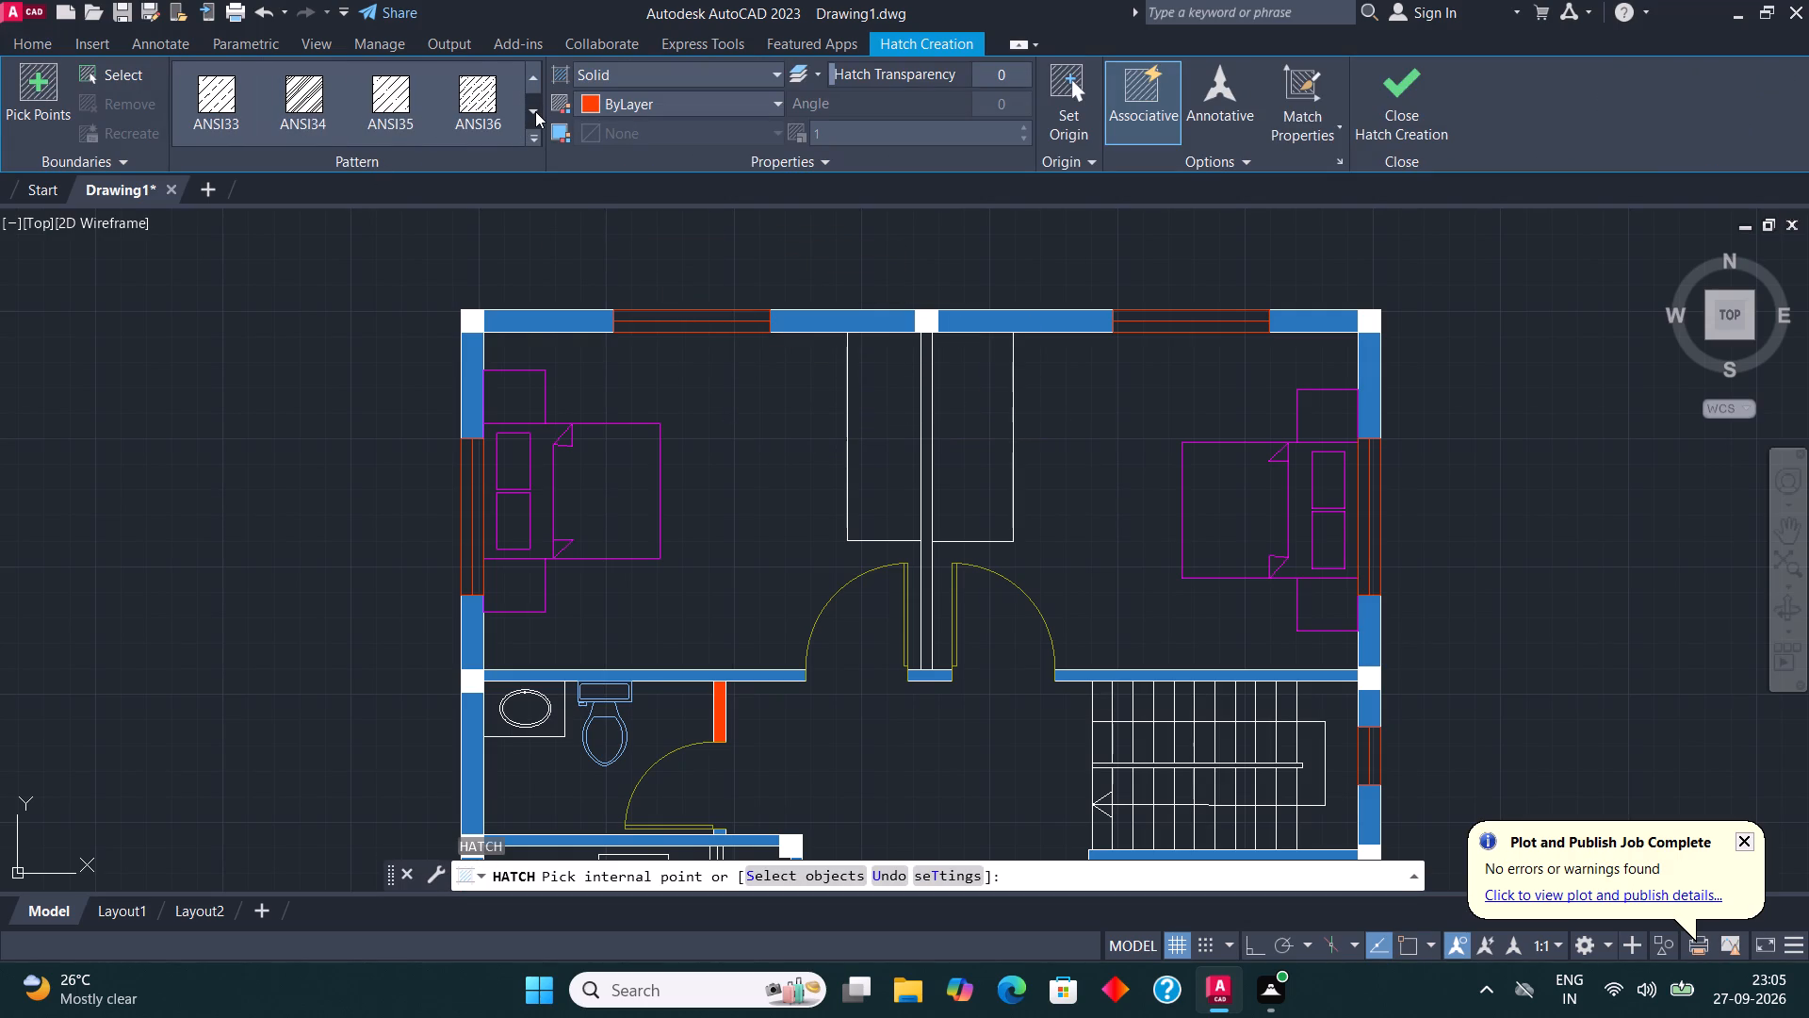
{"action": "left_click", "coordinate": [535, 111]}
{"action": "left_click", "coordinate": [535, 111]}
{"action": "left_click", "coordinate": [535, 111]}
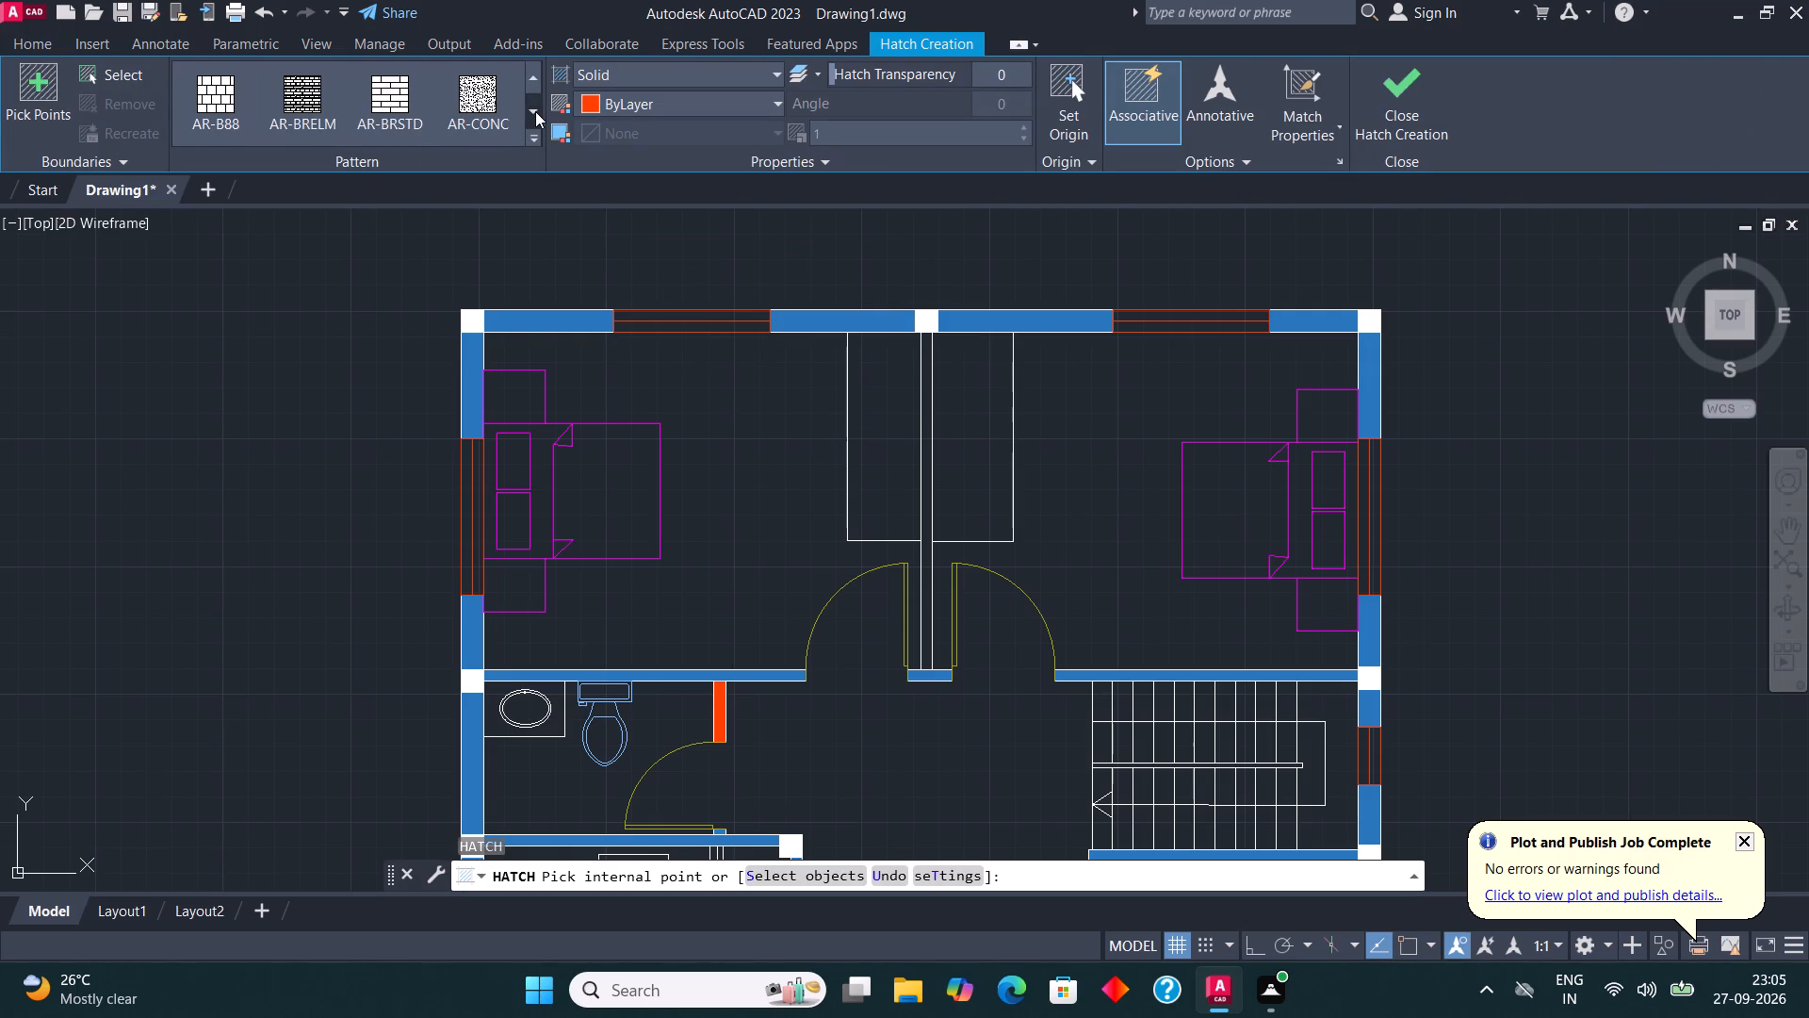
{"action": "left_click", "coordinate": [535, 111]}
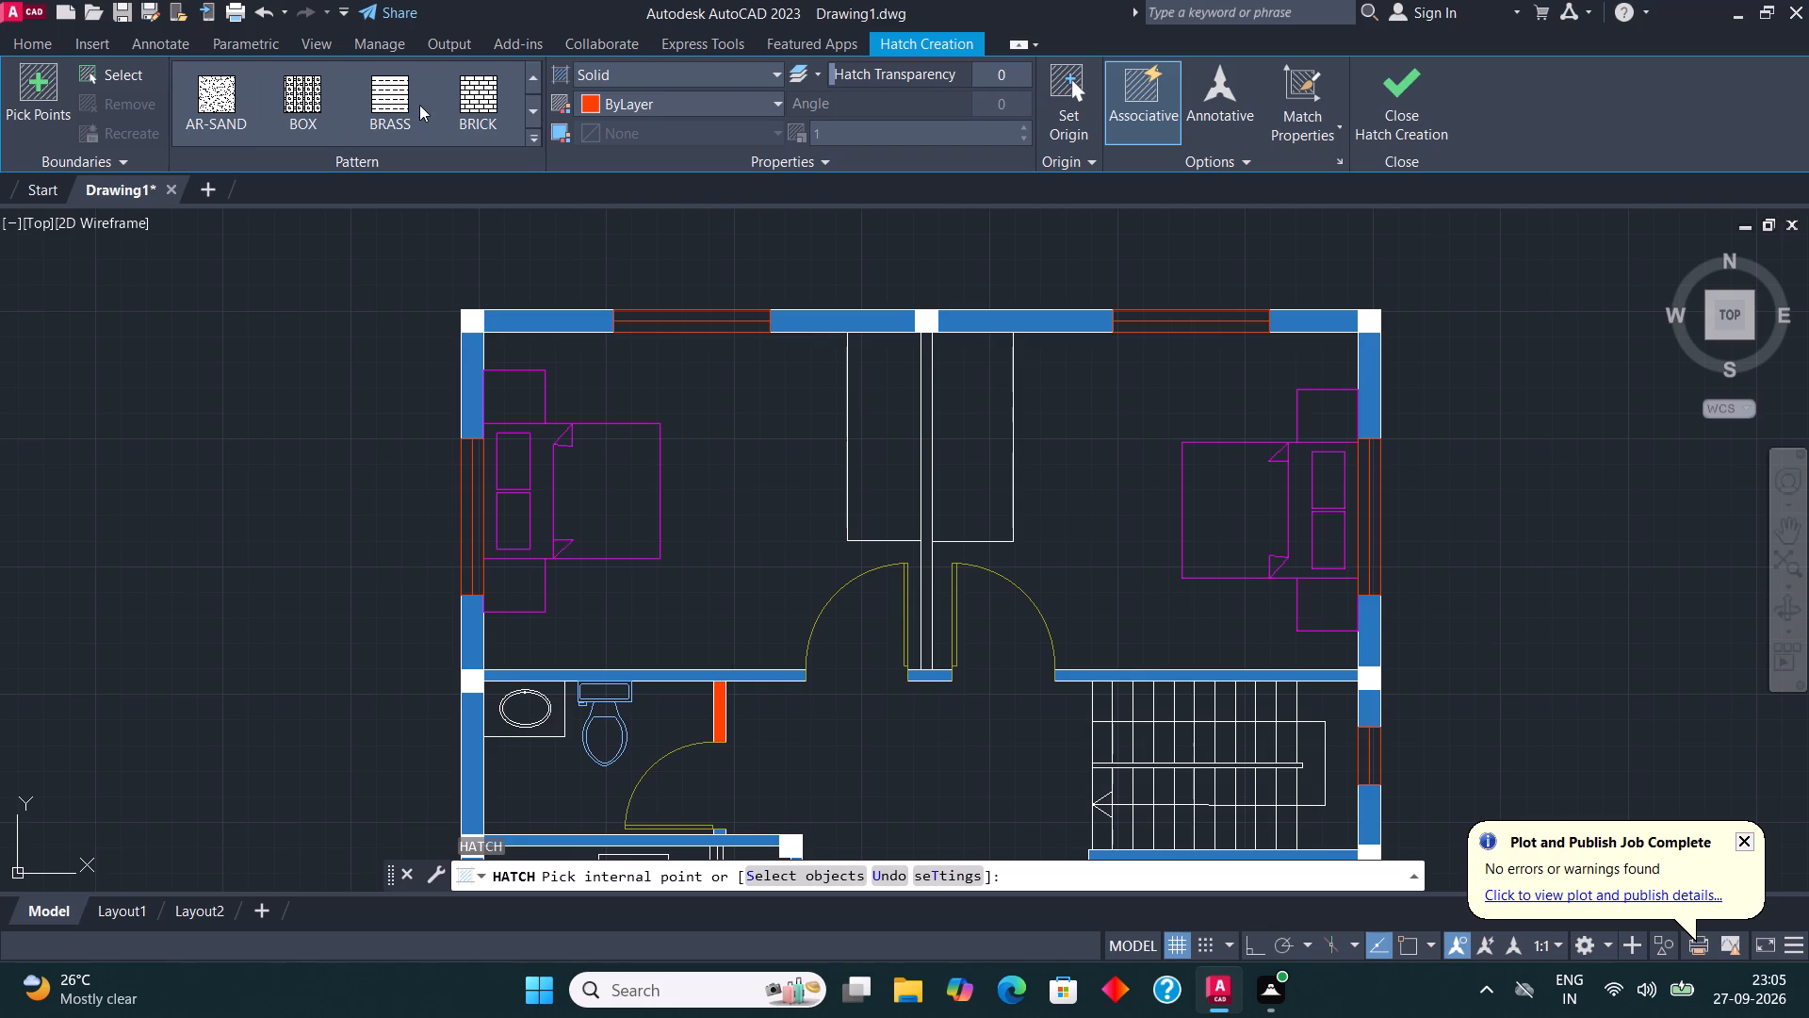
{"action": "left_click", "coordinate": [537, 111]}
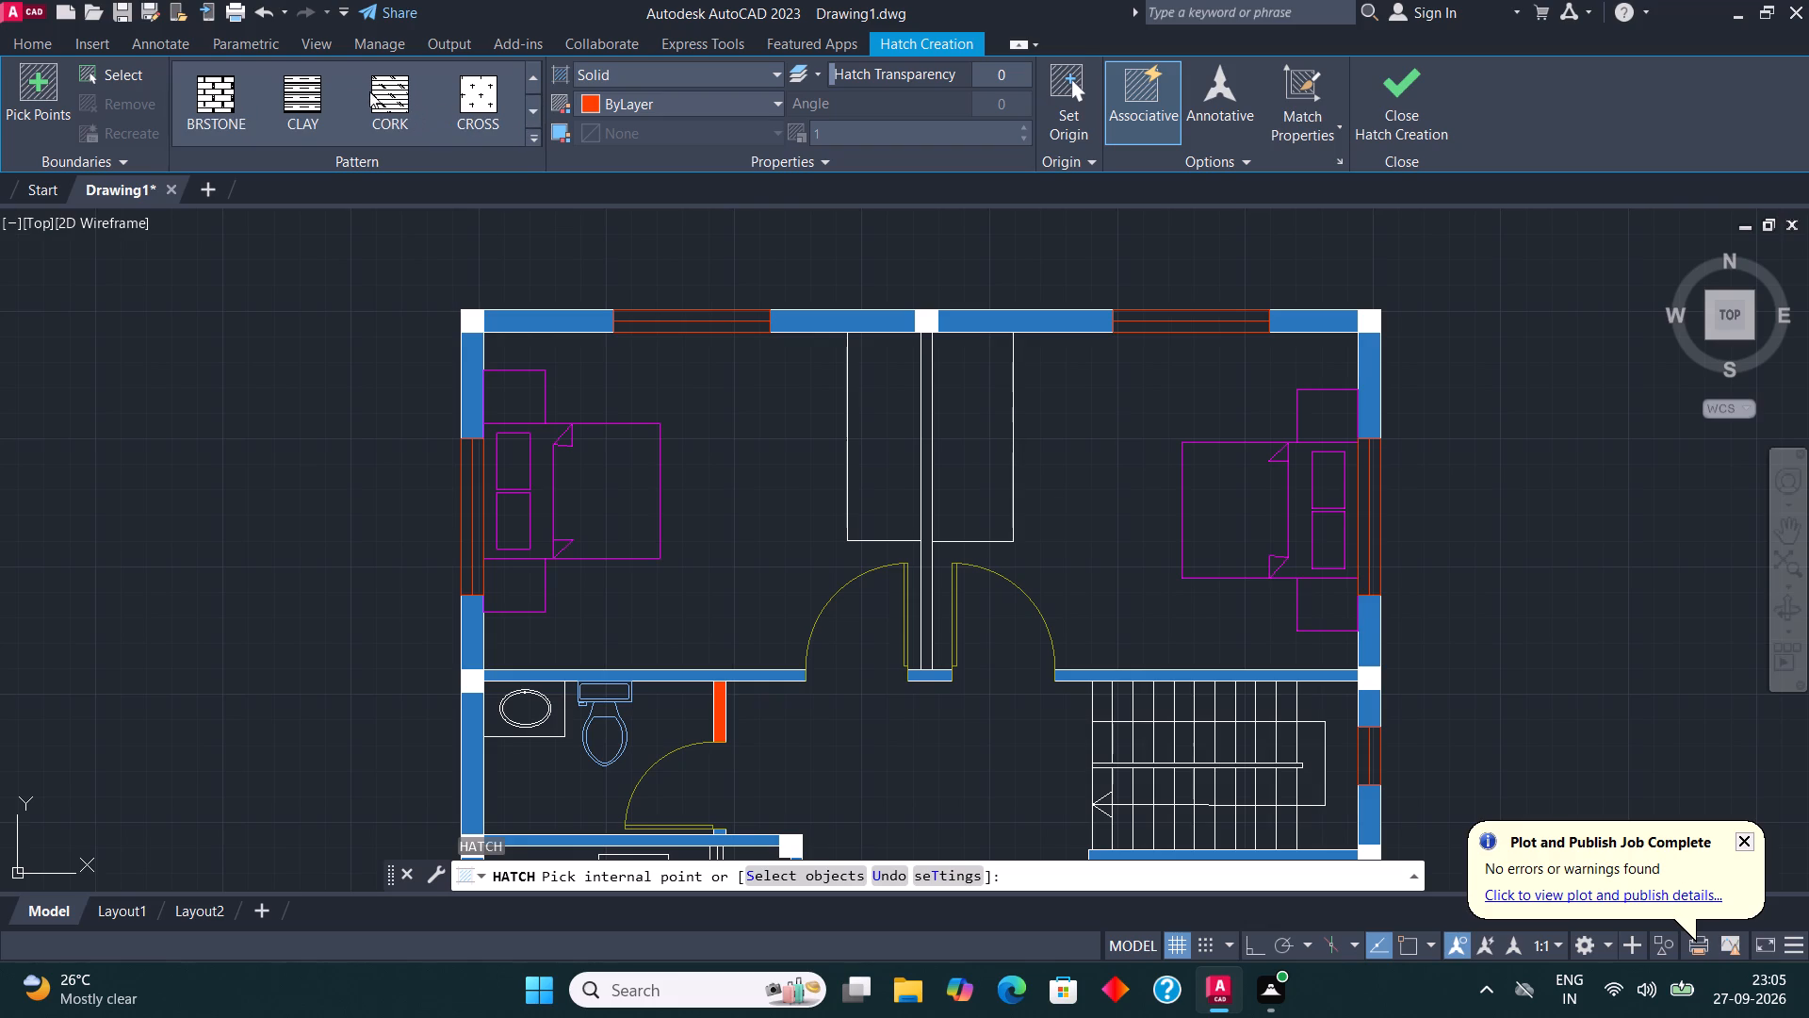
{"action": "left_click", "coordinate": [309, 86]}
{"action": "left_click", "coordinate": [892, 431]}
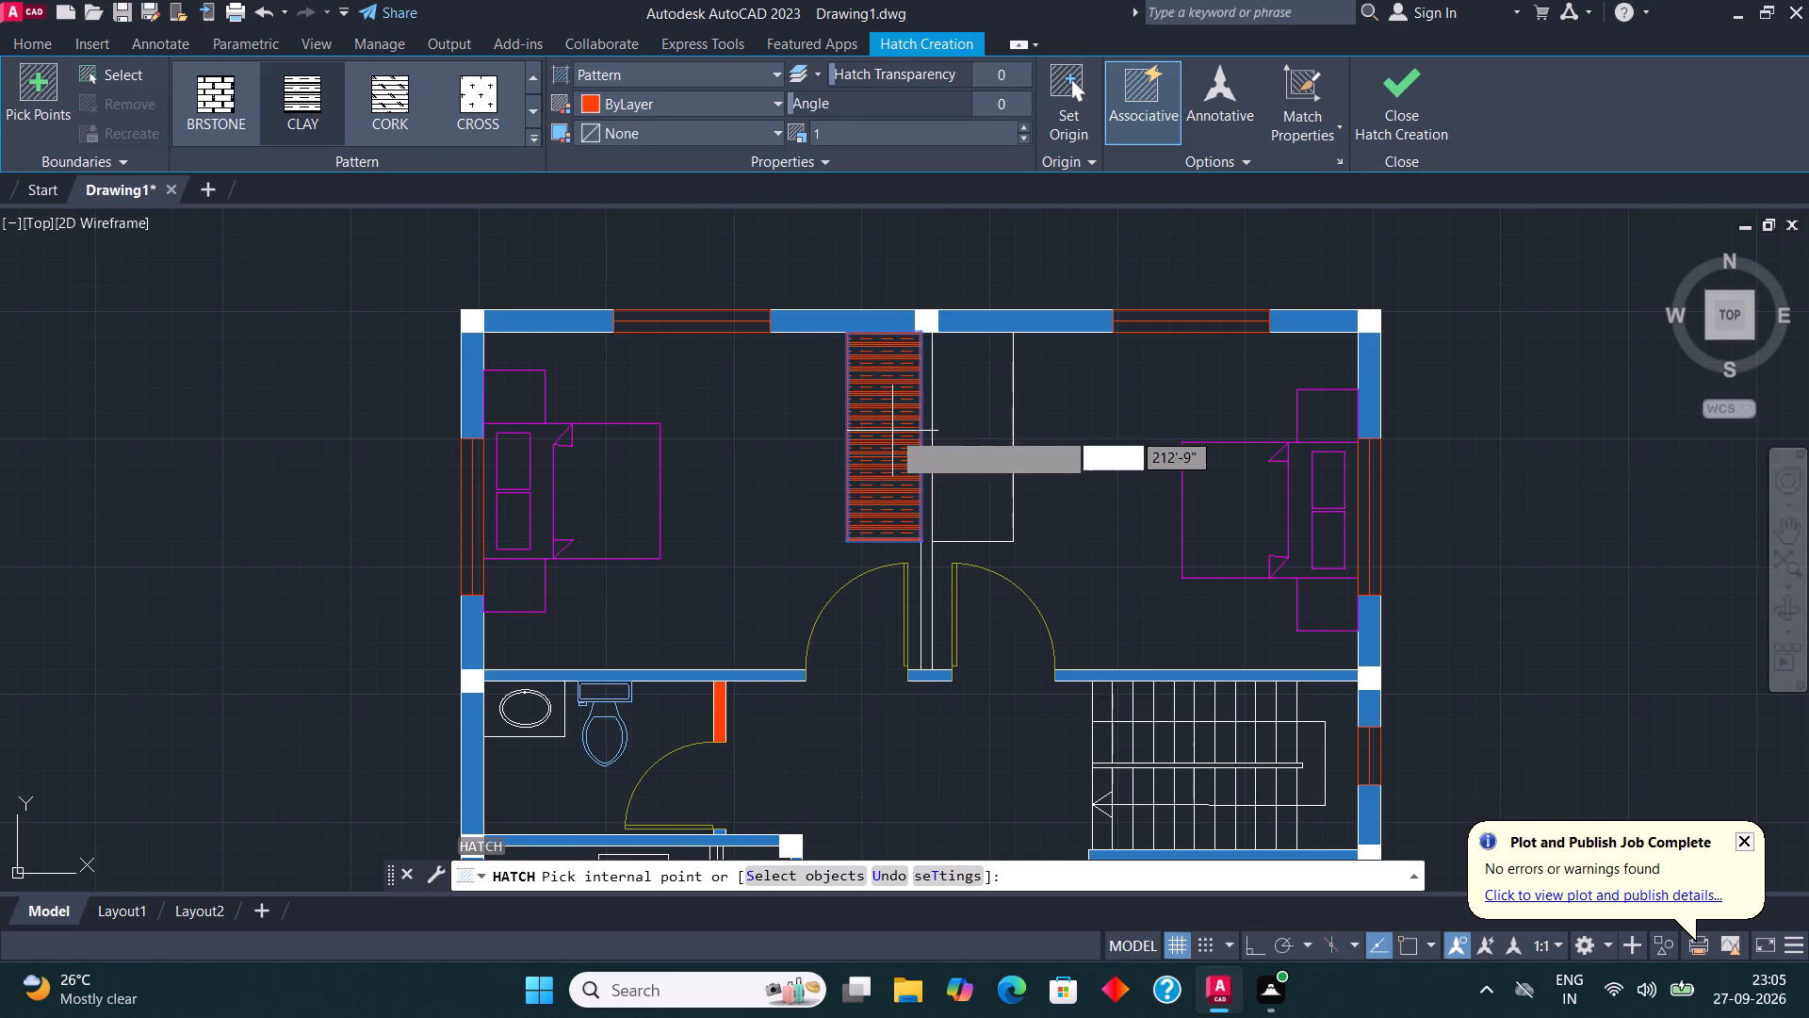
{"action": "left_click", "coordinate": [957, 439]}
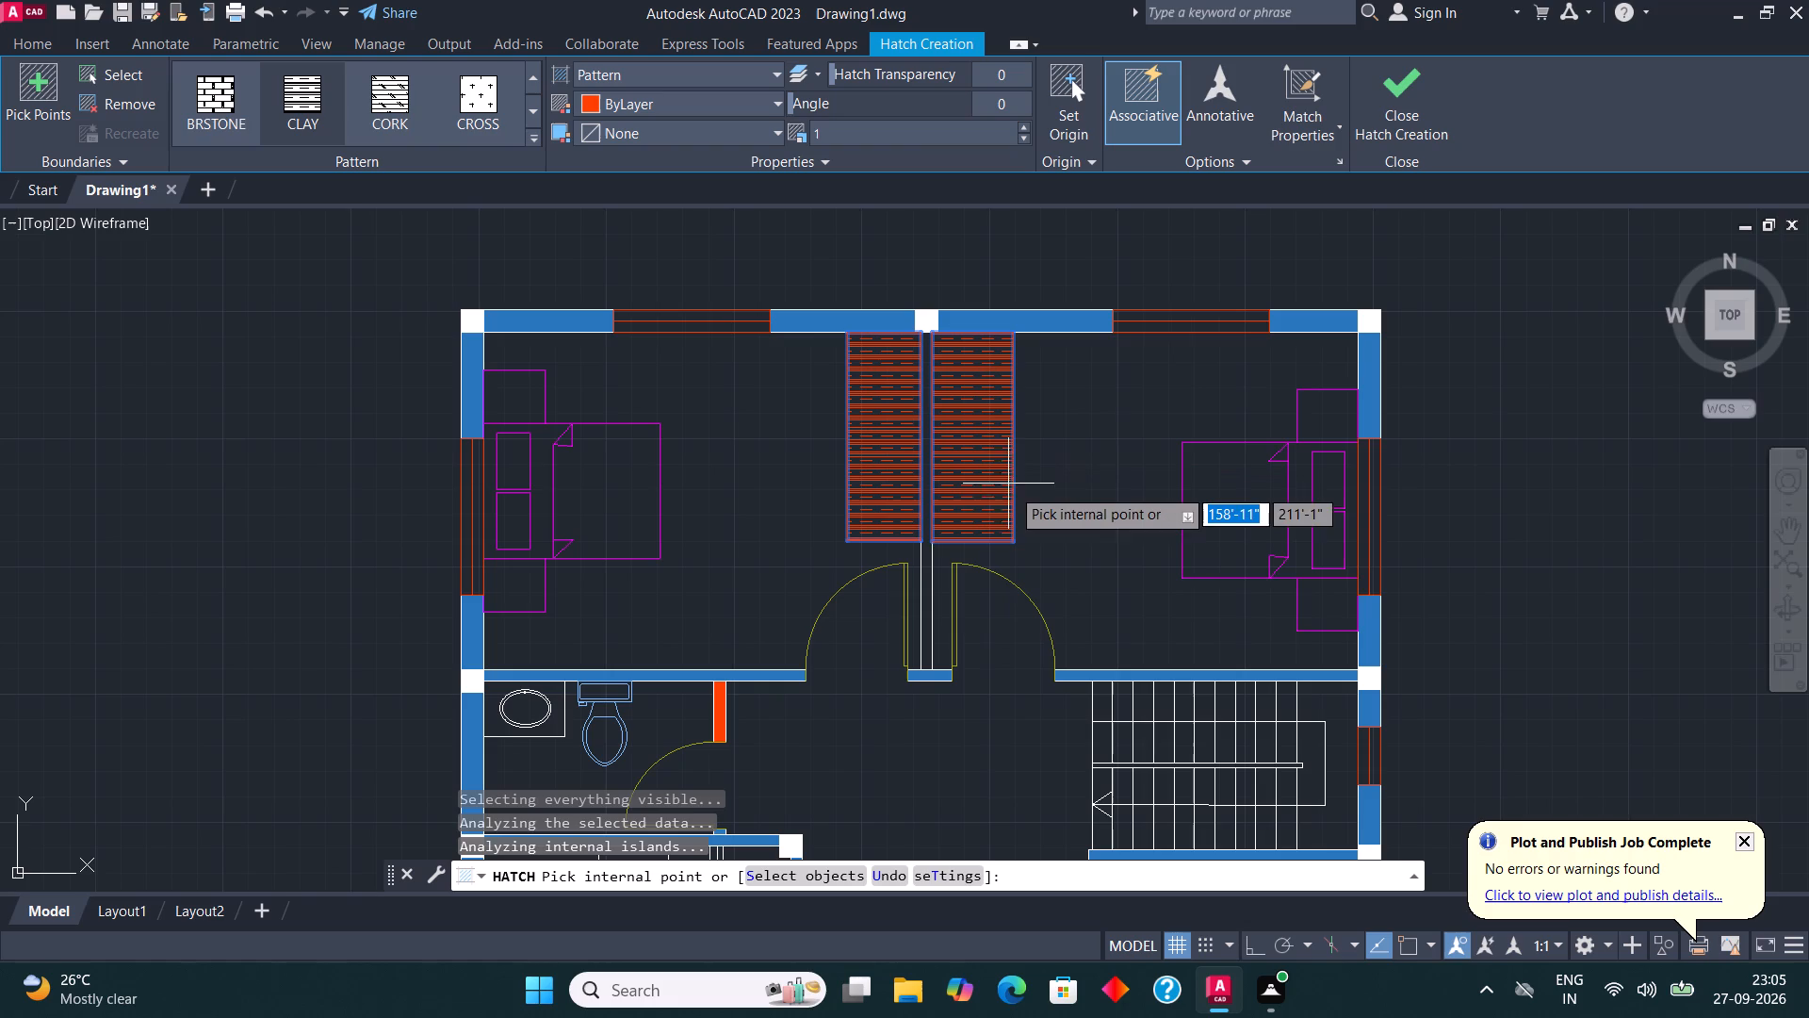
{"action": "scroll", "coordinate": [957, 358], "scroll_direction": "down", "scroll_amount": 3}
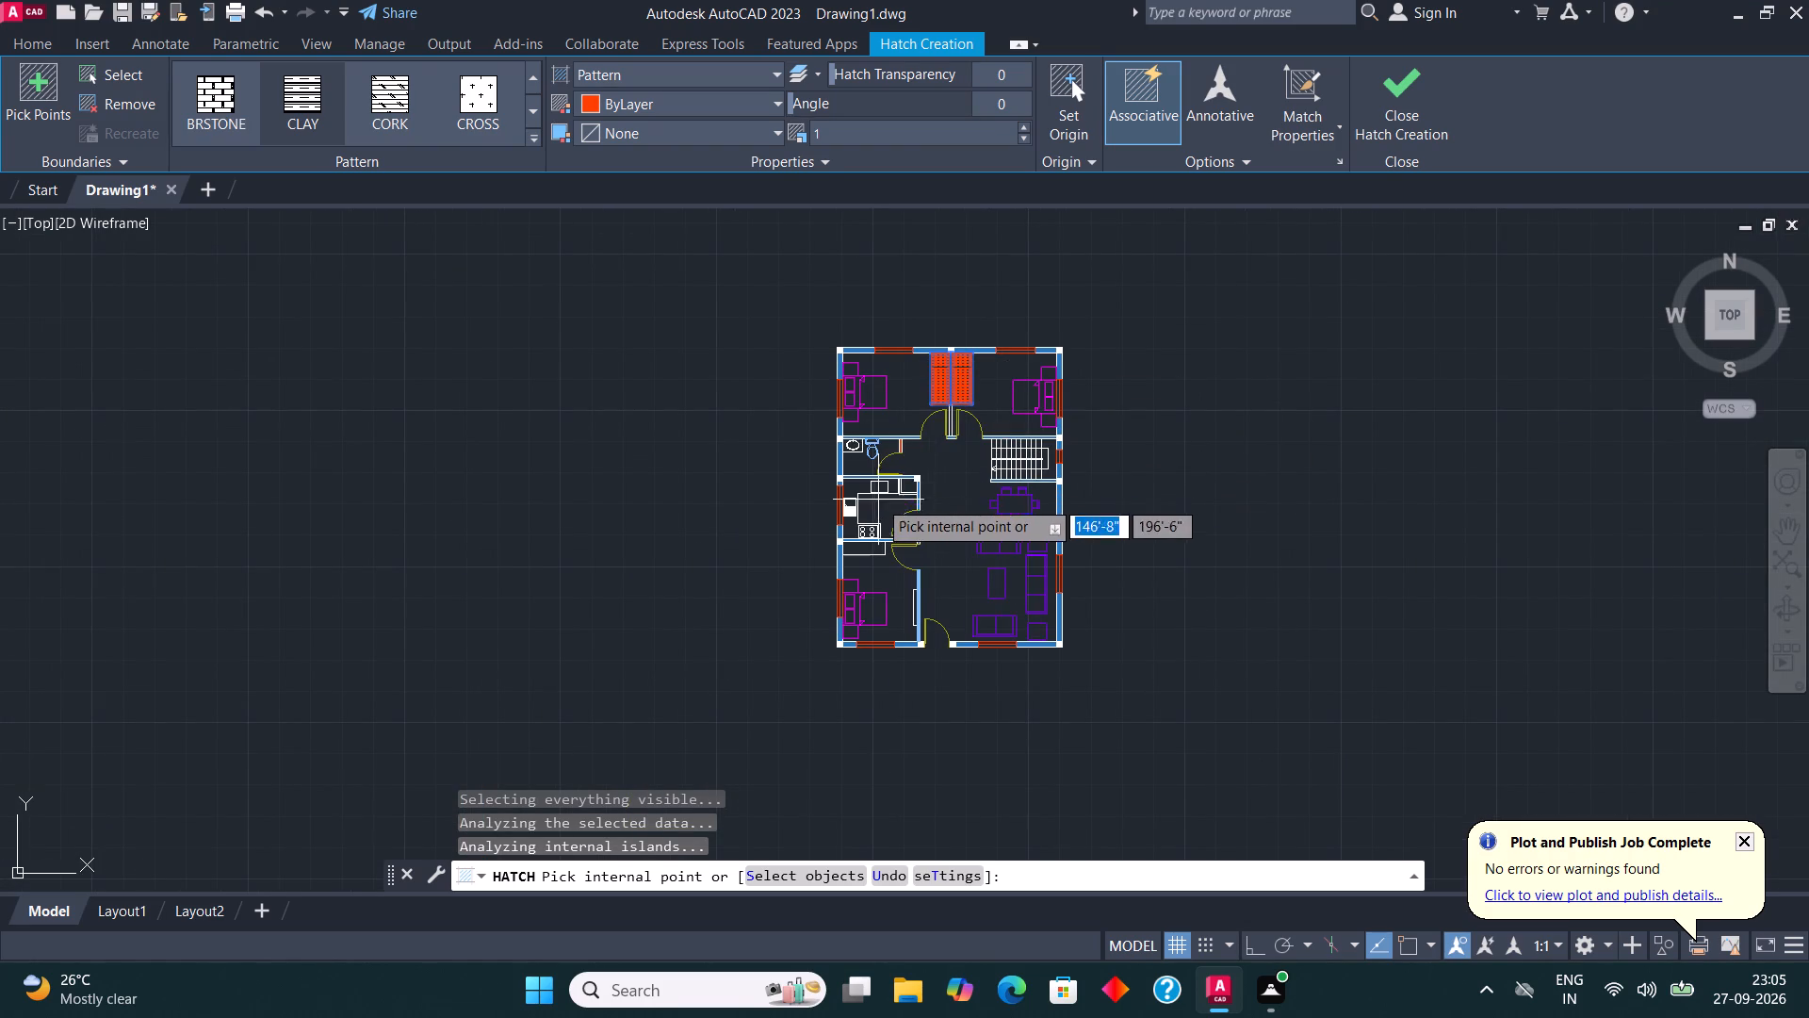
{"action": "scroll", "coordinate": [1067, 438], "scroll_direction": "up", "scroll_amount": 2}
{"action": "scroll", "coordinate": [1061, 454], "scroll_direction": "down", "scroll_amount": 1}
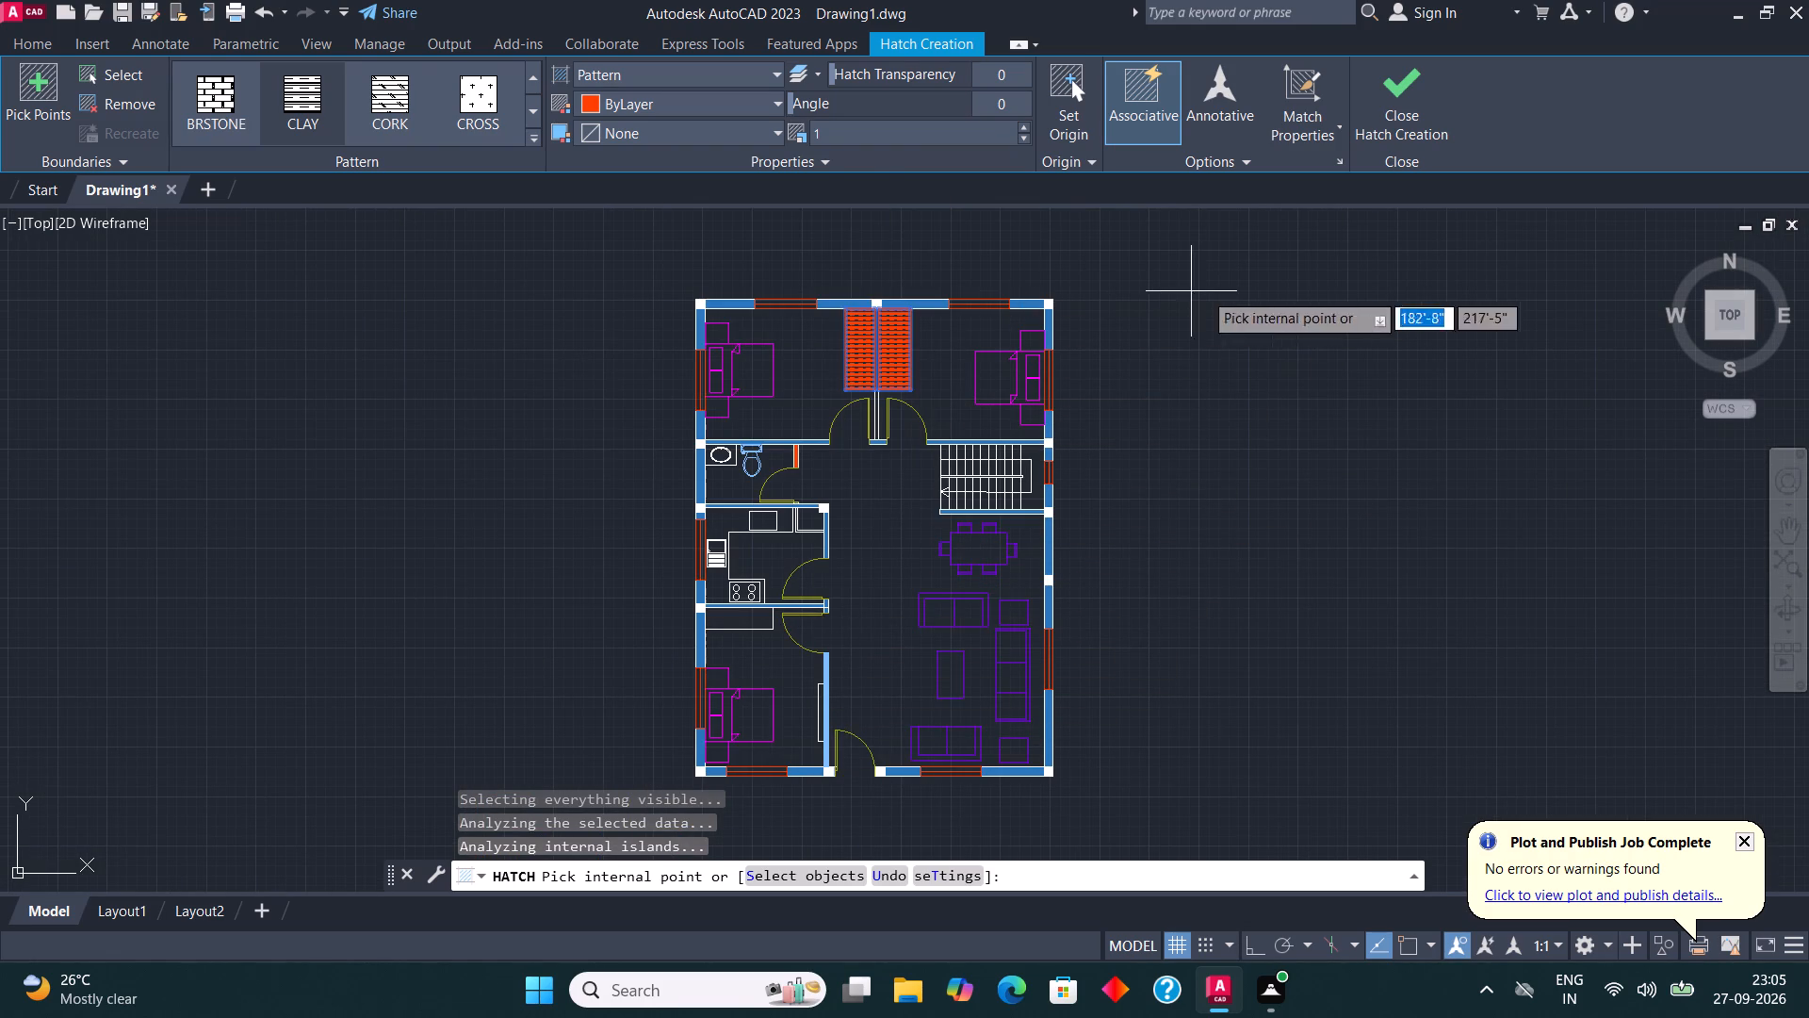
{"action": "left_click", "coordinate": [1392, 100]}
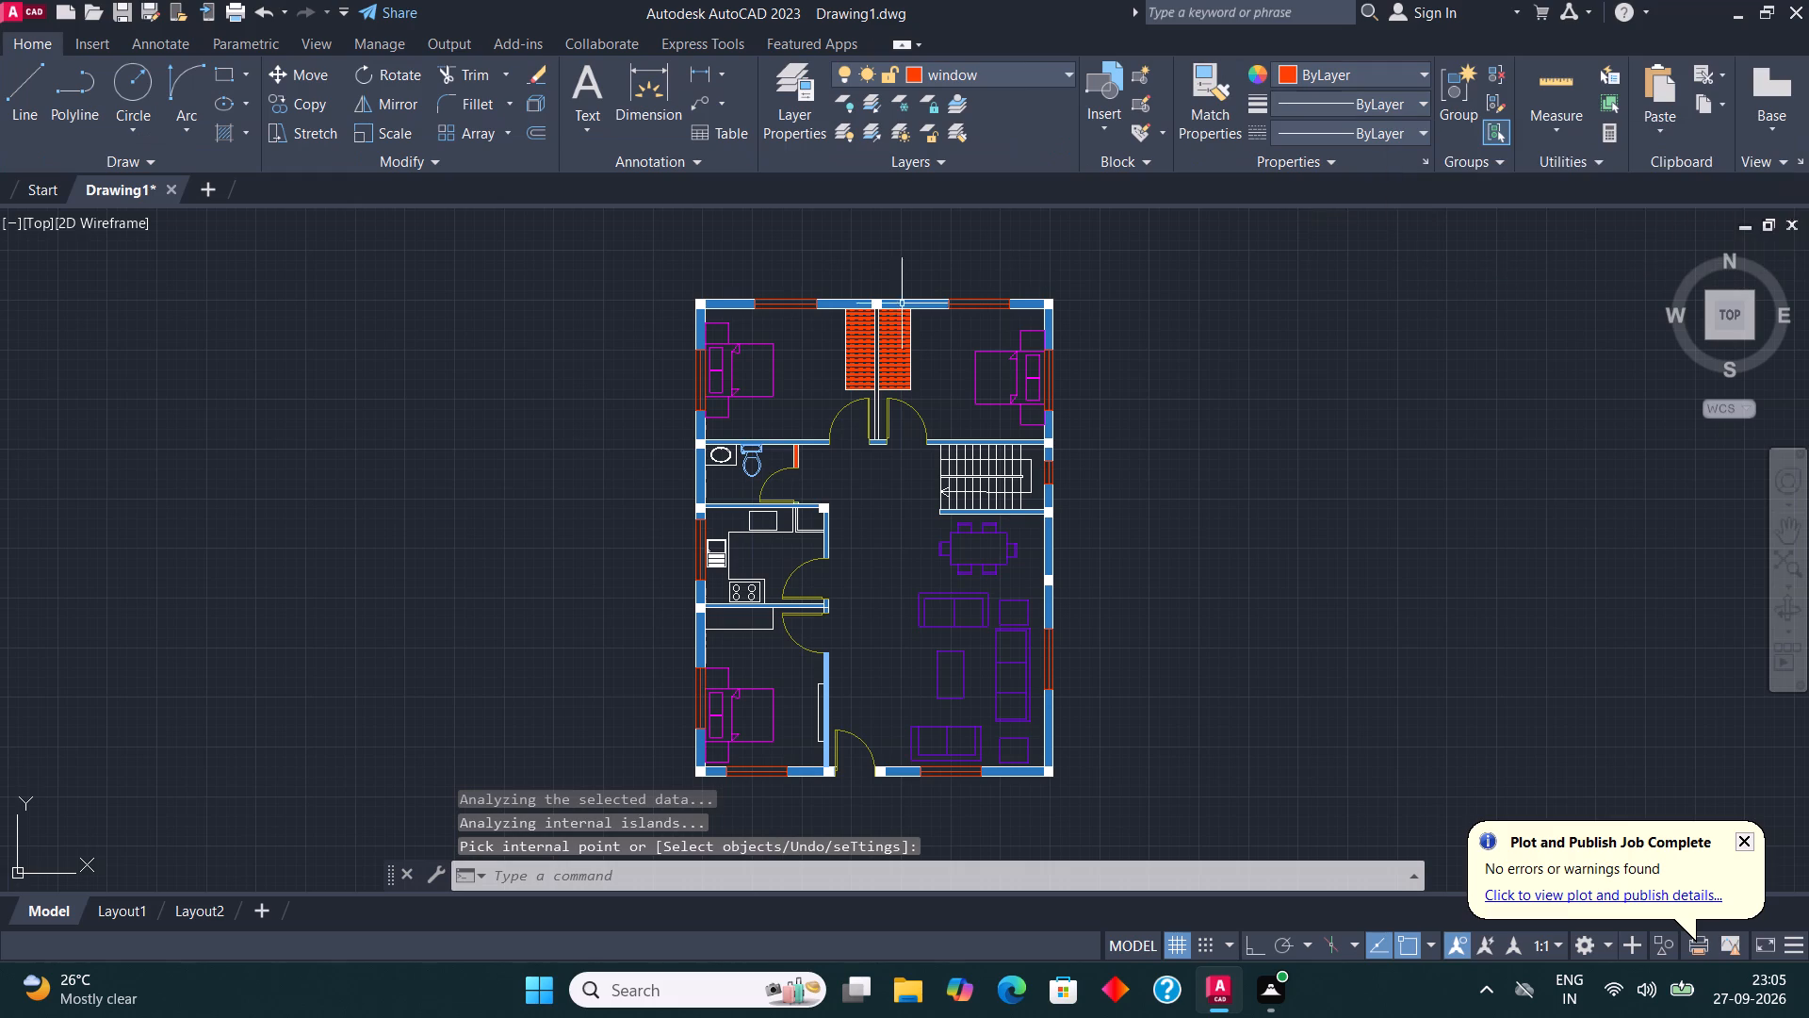
Add a two-line multiline text label reading BEDROOM and 12'*11' beside the bed in the upper-left bedroom.
{"action": "scroll", "coordinate": [789, 512], "scroll_direction": "up", "scroll_amount": 1}
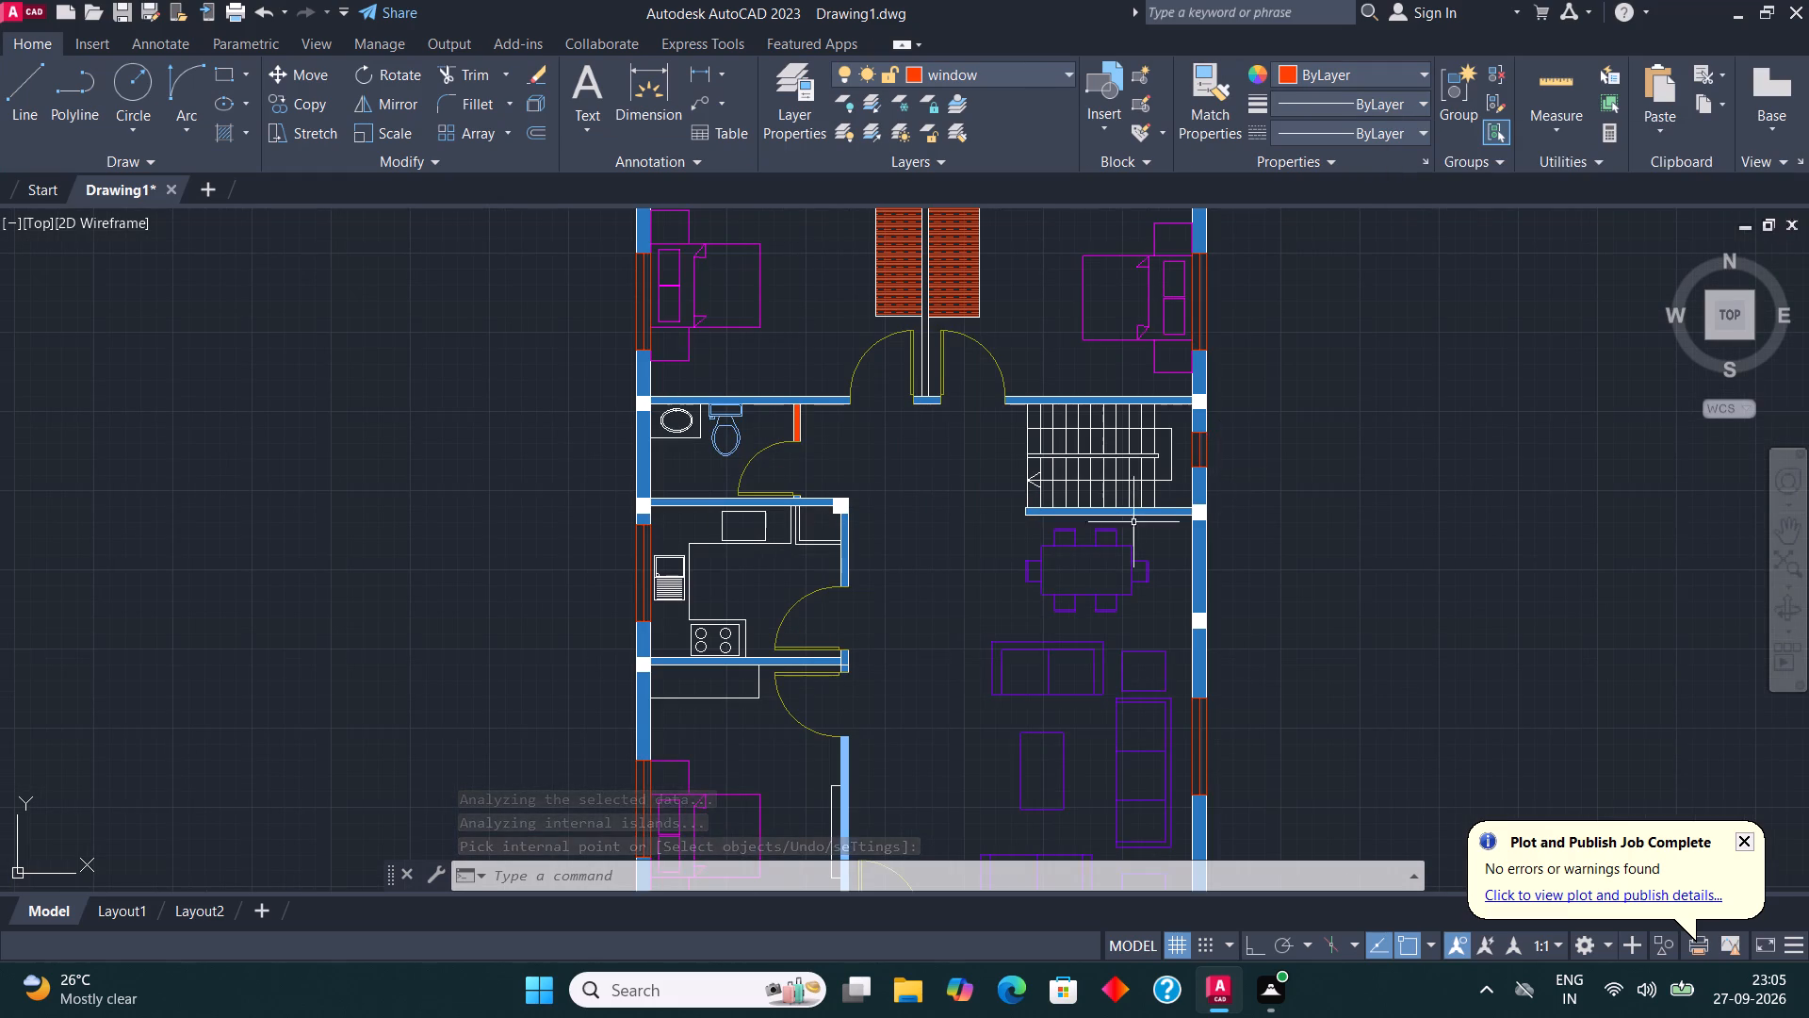
{"action": "scroll", "coordinate": [895, 704], "scroll_direction": "down", "scroll_amount": 1}
{"action": "scroll", "coordinate": [1045, 564], "scroll_direction": "up", "scroll_amount": 1}
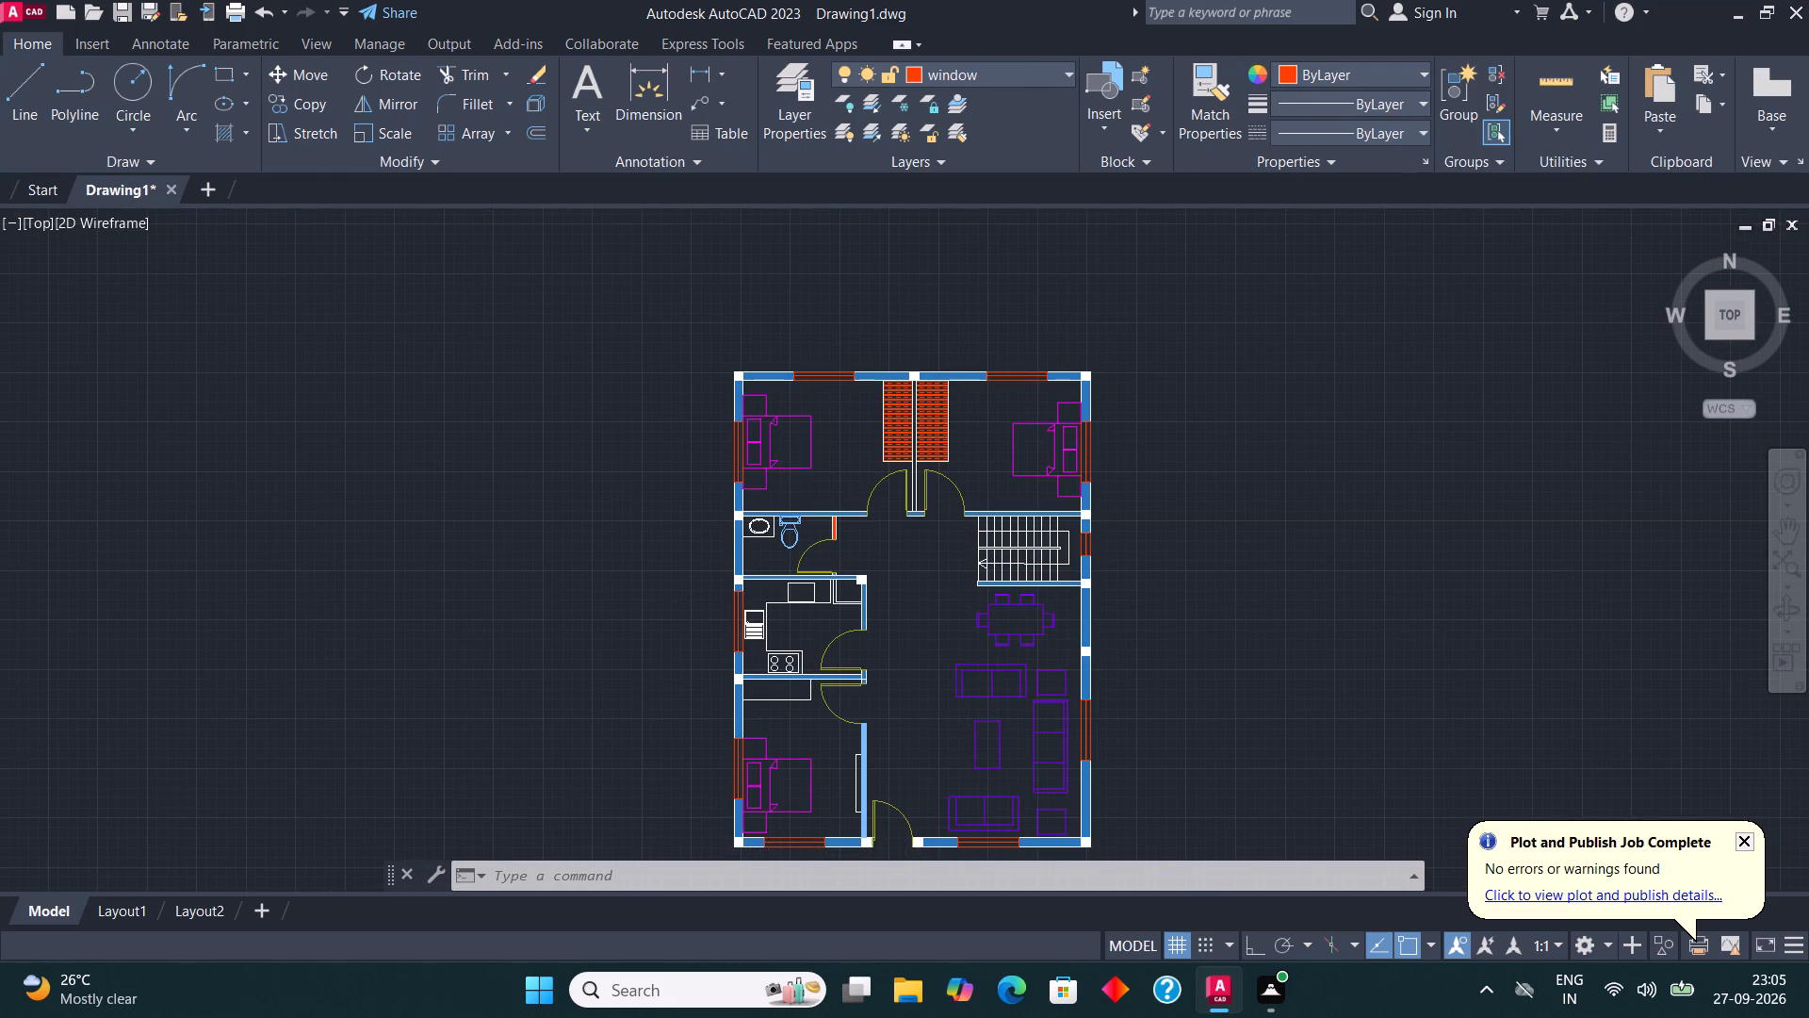
{"action": "scroll", "coordinate": [1019, 518], "scroll_direction": "down", "scroll_amount": 2}
{"action": "scroll", "coordinate": [903, 349], "scroll_direction": "up", "scroll_amount": 2}
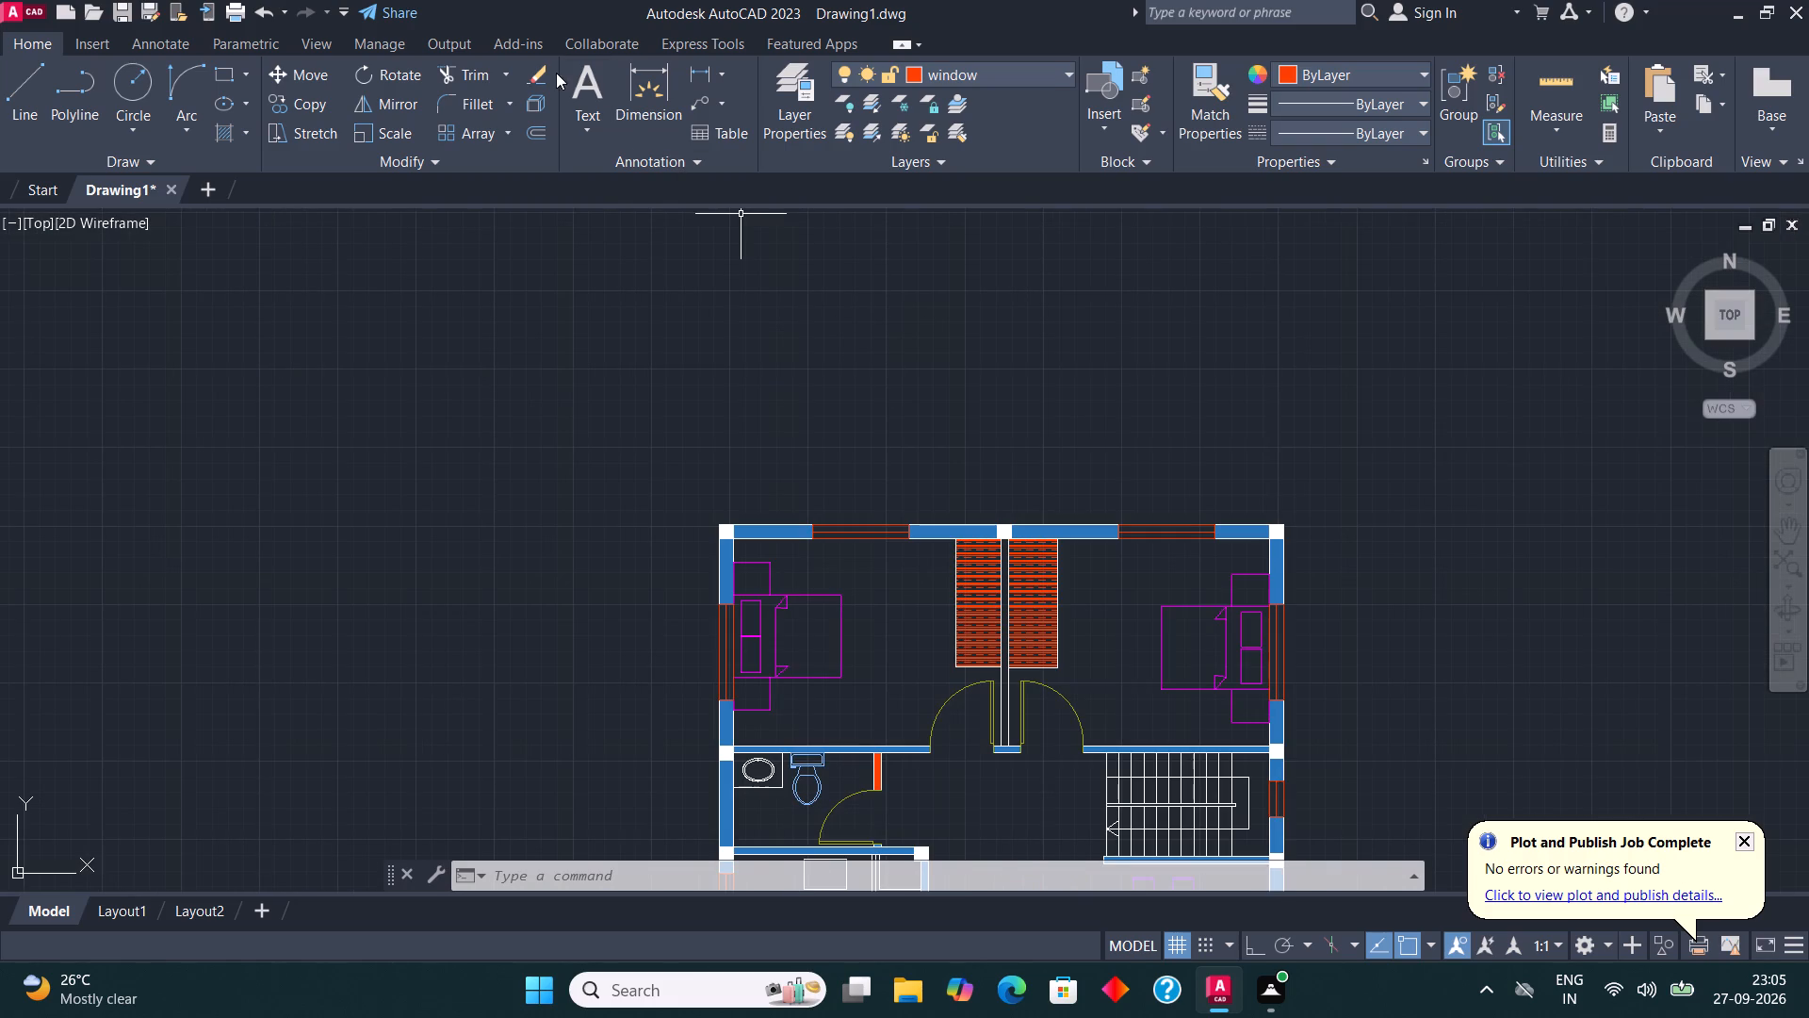
{"action": "left_click", "coordinate": [590, 81]}
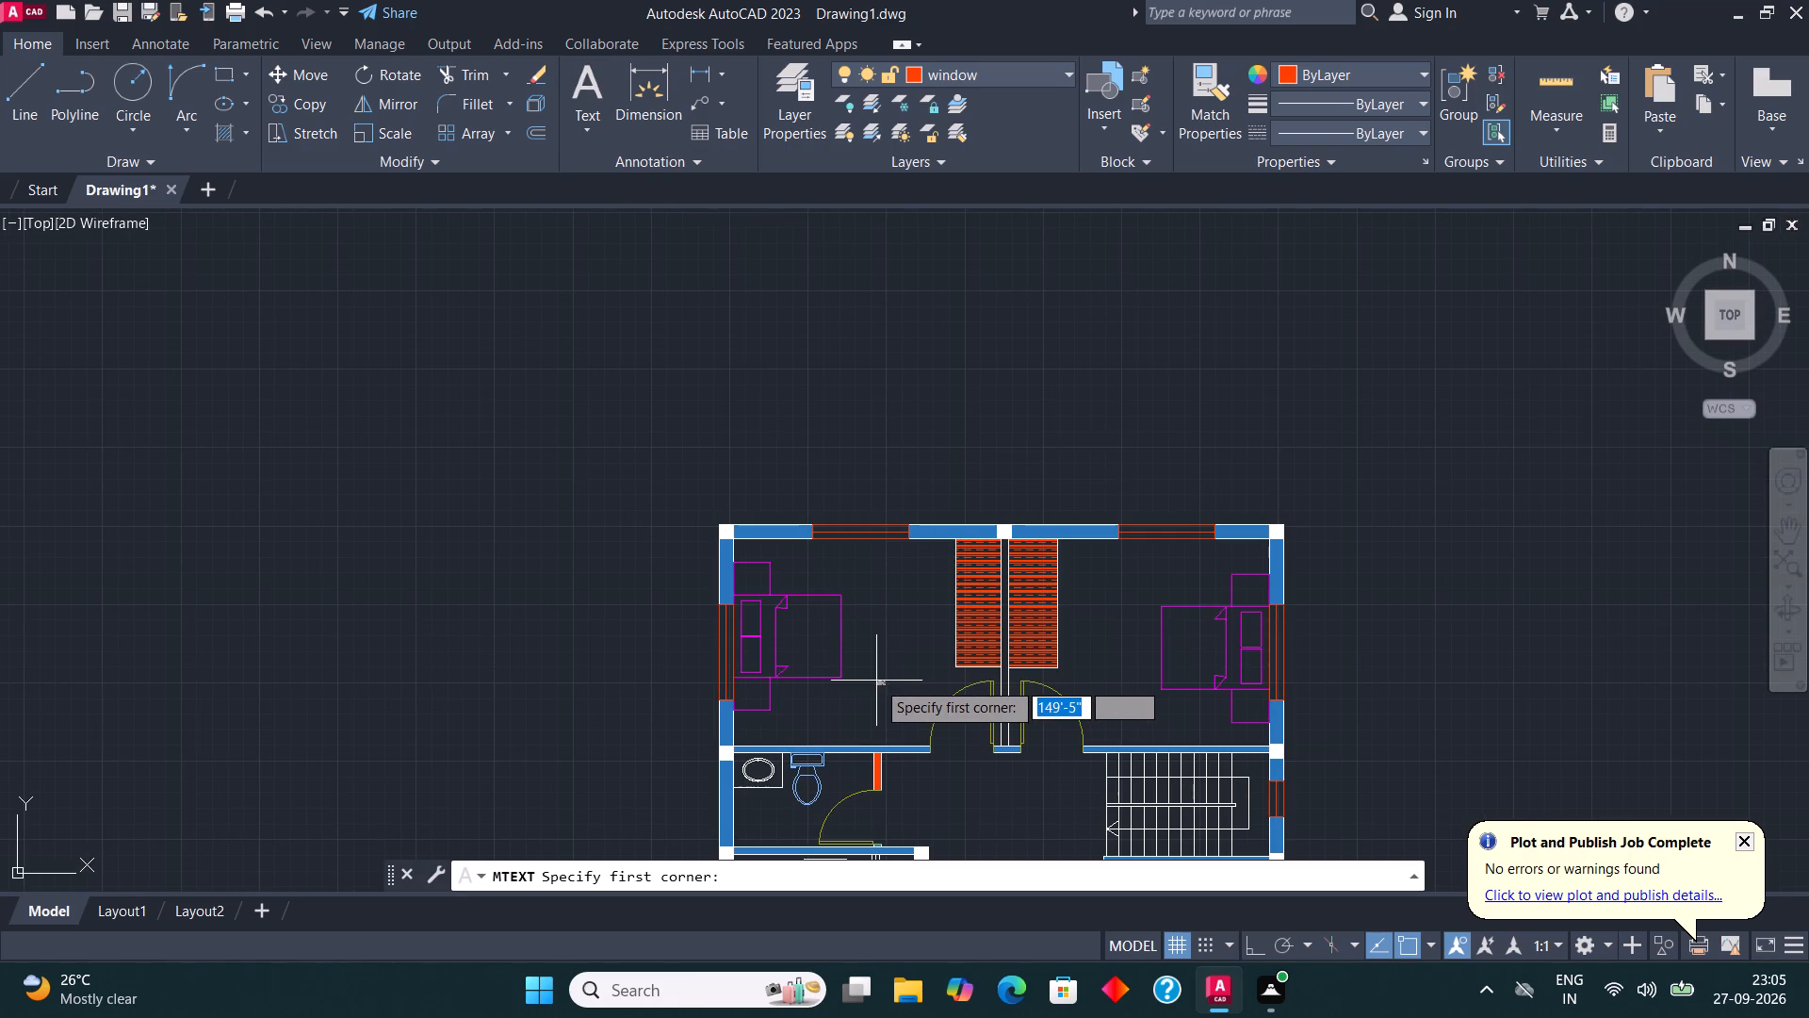
{"action": "scroll", "coordinate": [876, 681], "scroll_direction": "up", "scroll_amount": 1}
{"action": "left_click", "coordinate": [839, 649]}
{"action": "left_click", "coordinate": [921, 580]}
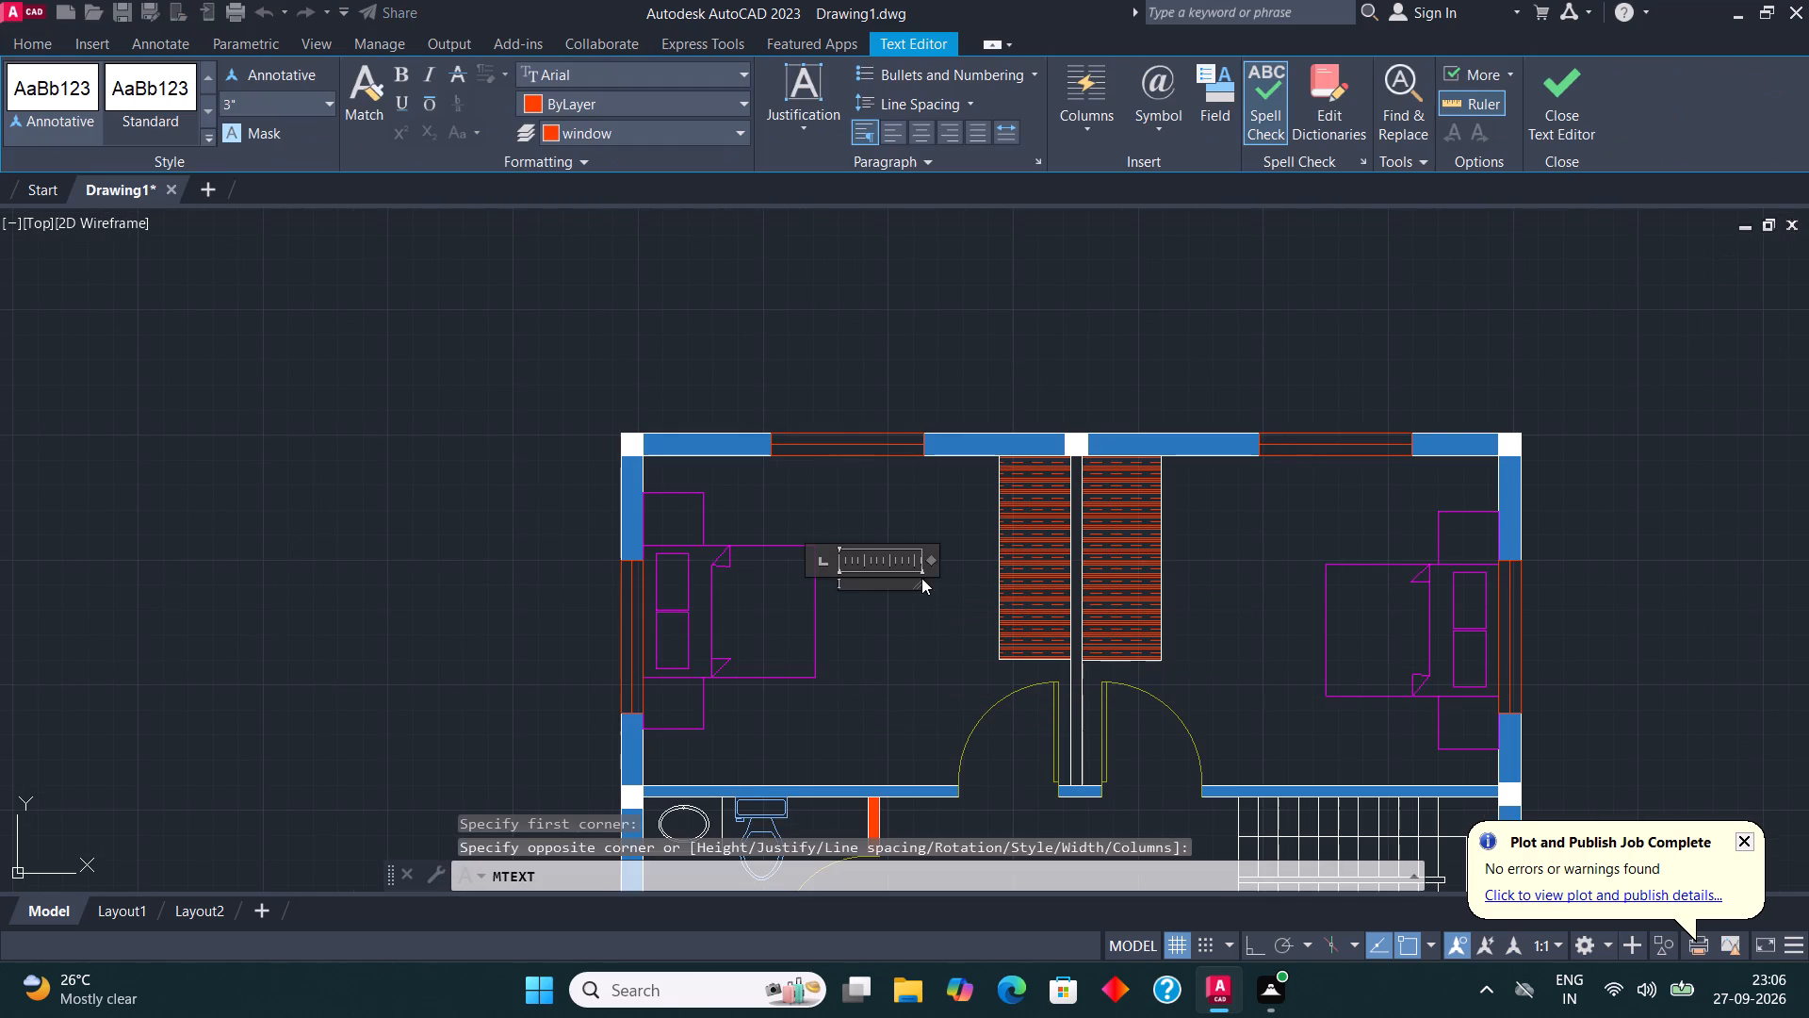
{"action": "type", "text": "BEDROOM"}
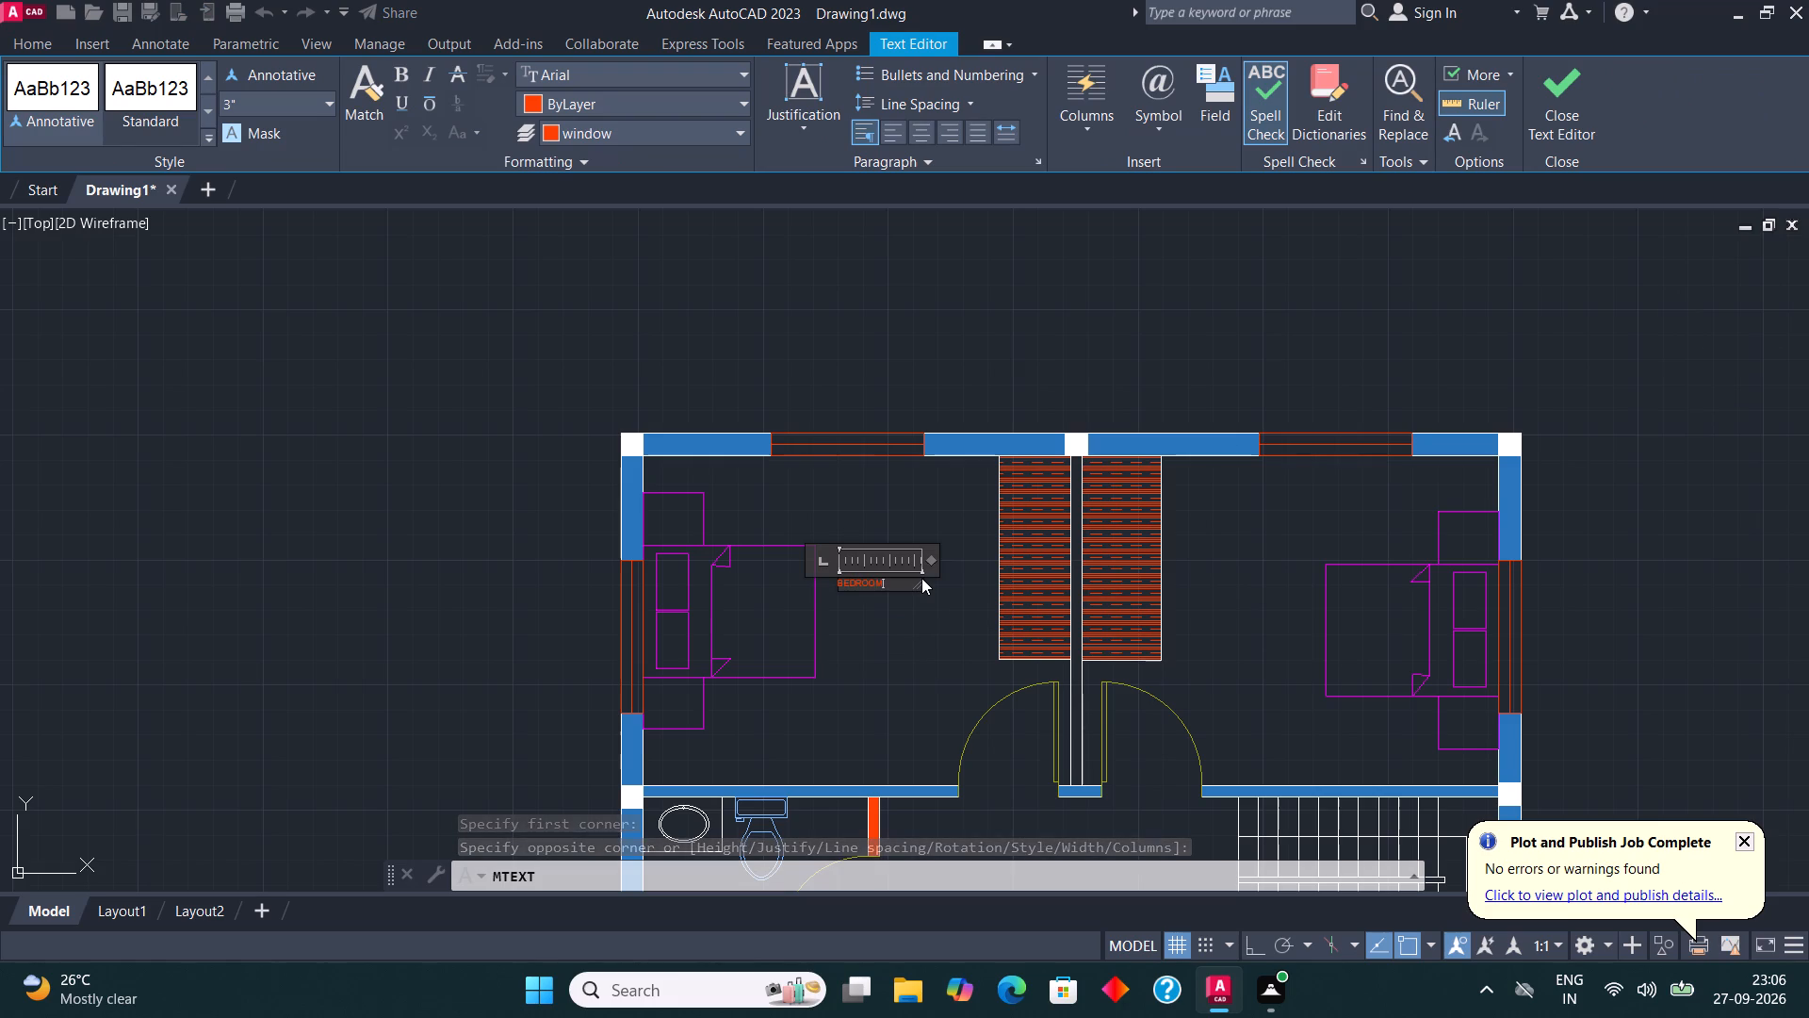
{"action": "key", "text": "Return"}
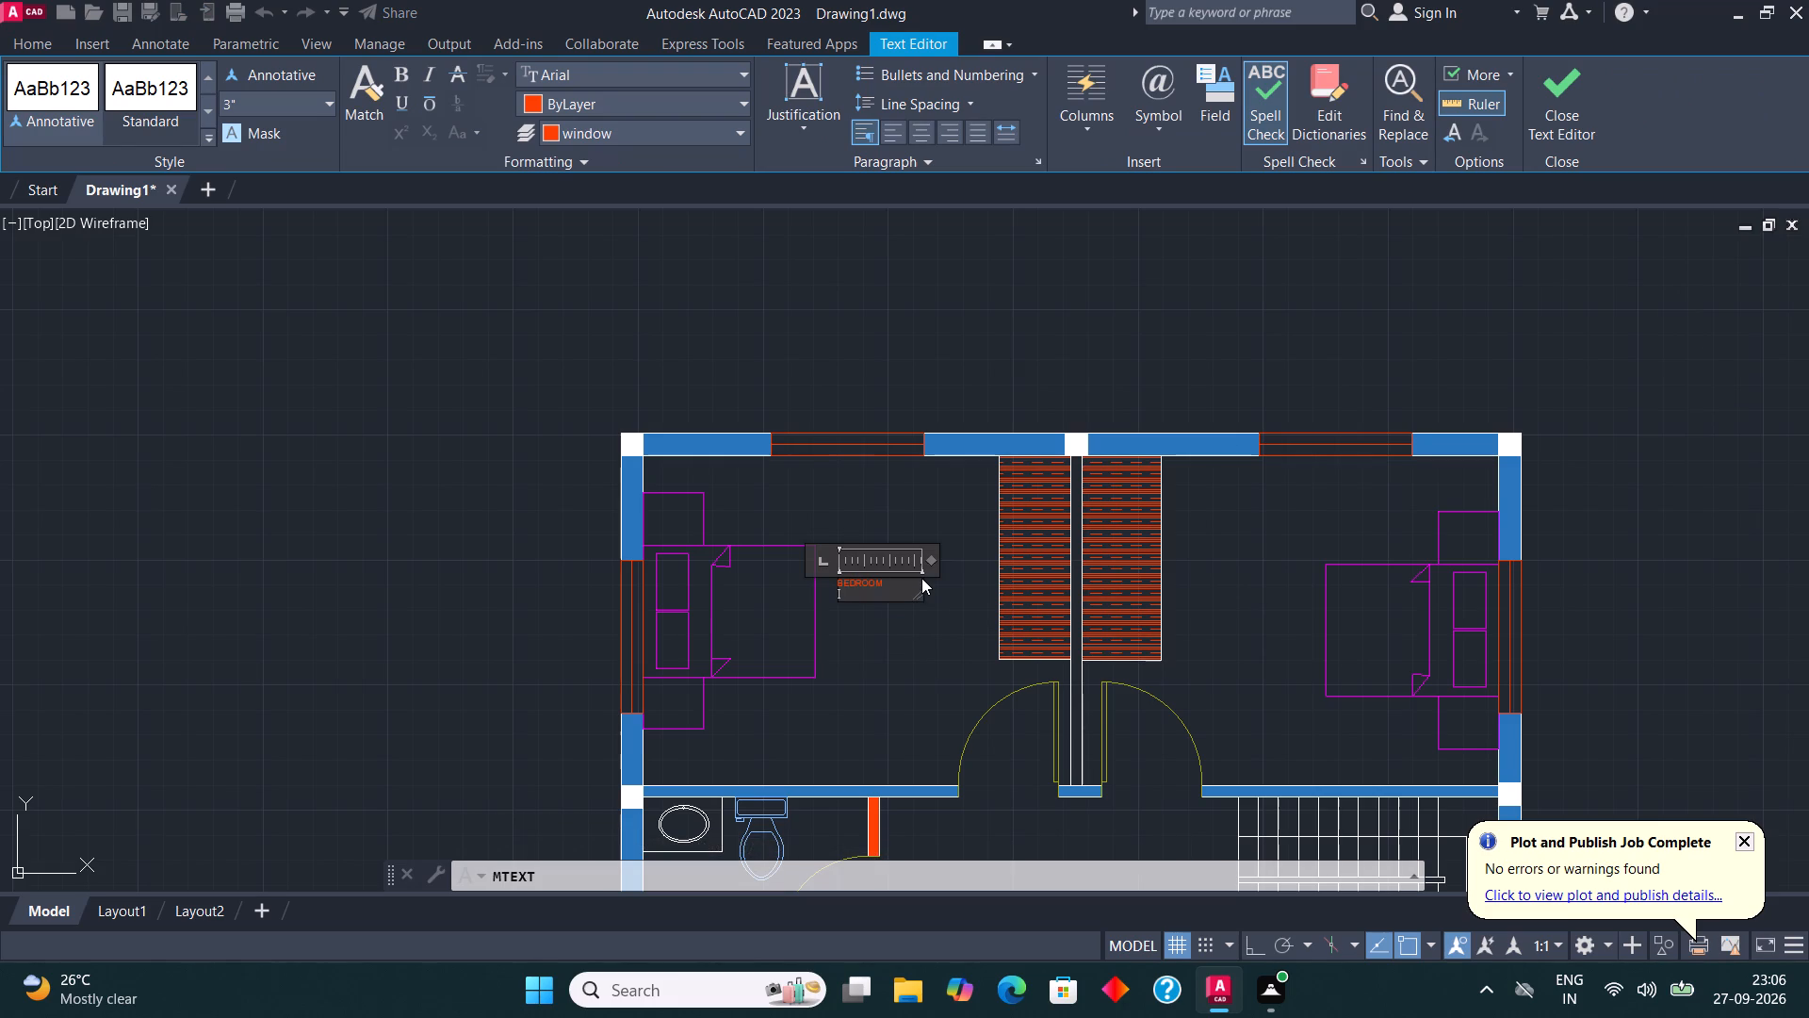
{"action": "type", "text": "12'"}
{"action": "type", "text": "*11'"}
{"action": "left_click", "coordinate": [1557, 90]}
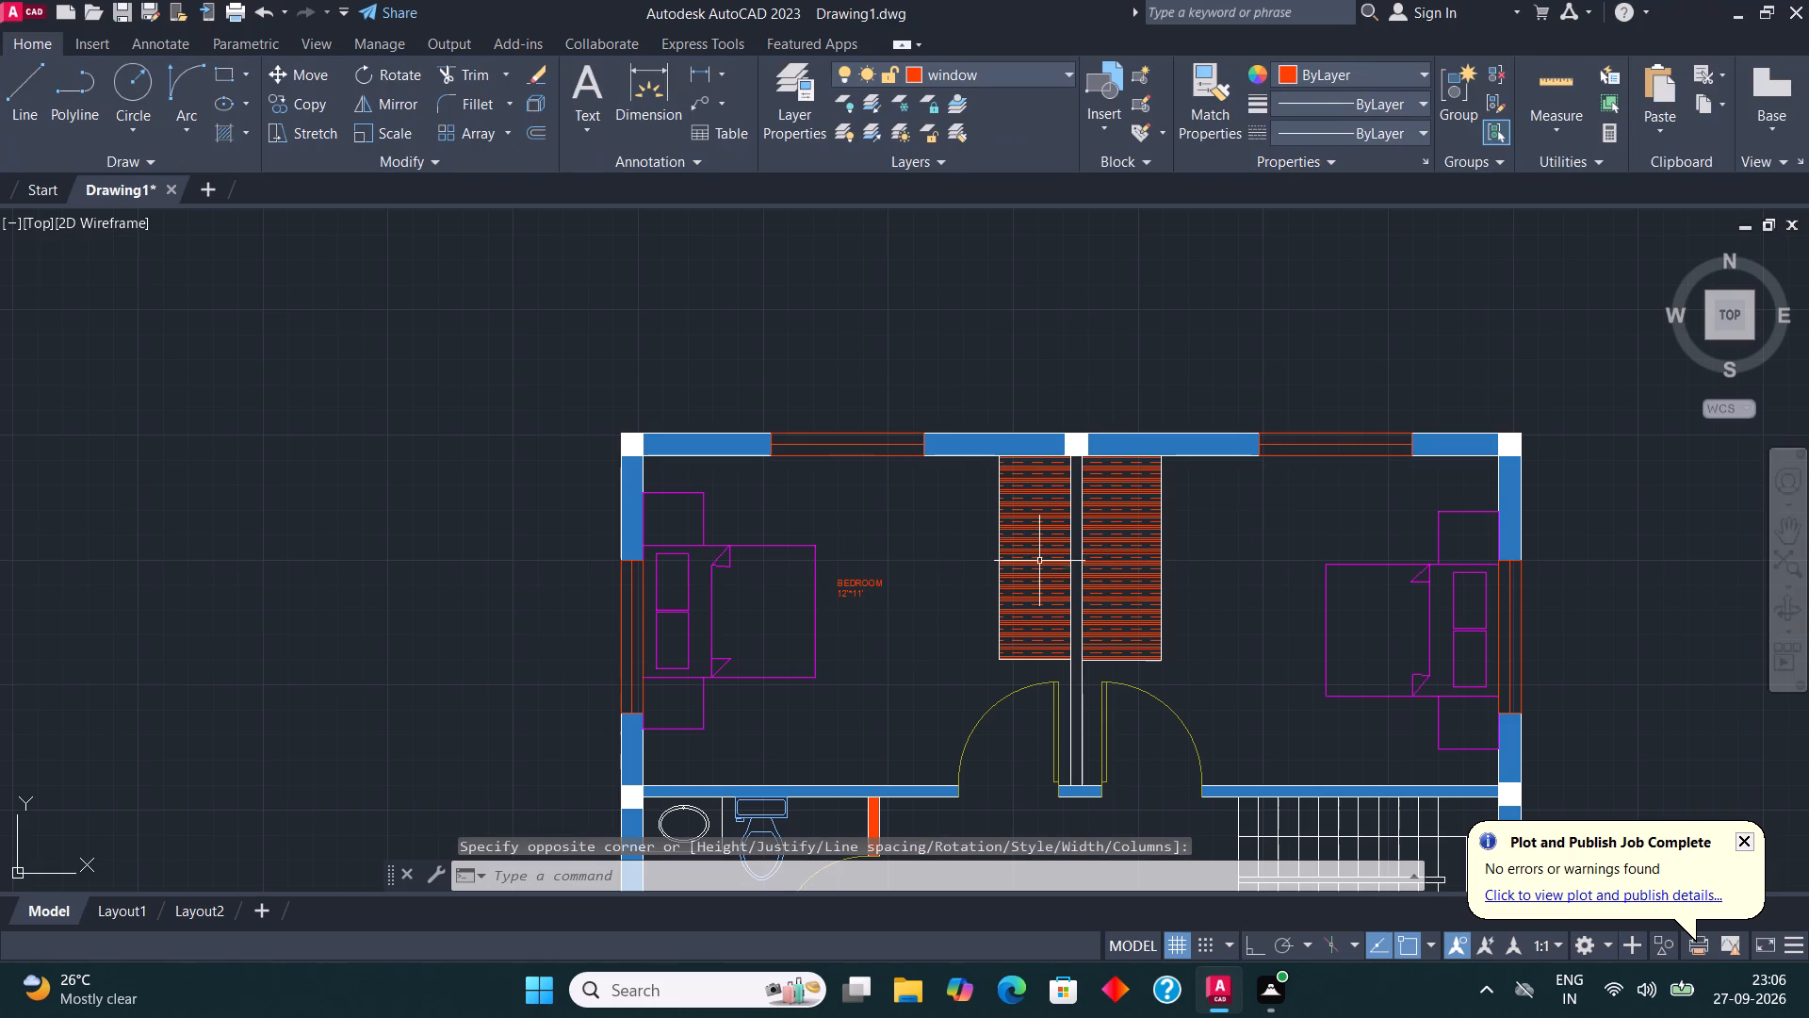
Scale up the BEDROOM 12'*11' label from its lower-left corner so it is readable at room size.
{"action": "scroll", "coordinate": [813, 600], "scroll_direction": "up", "scroll_amount": 3}
{"action": "left_click", "coordinate": [957, 515]}
{"action": "left_click", "coordinate": [948, 578]}
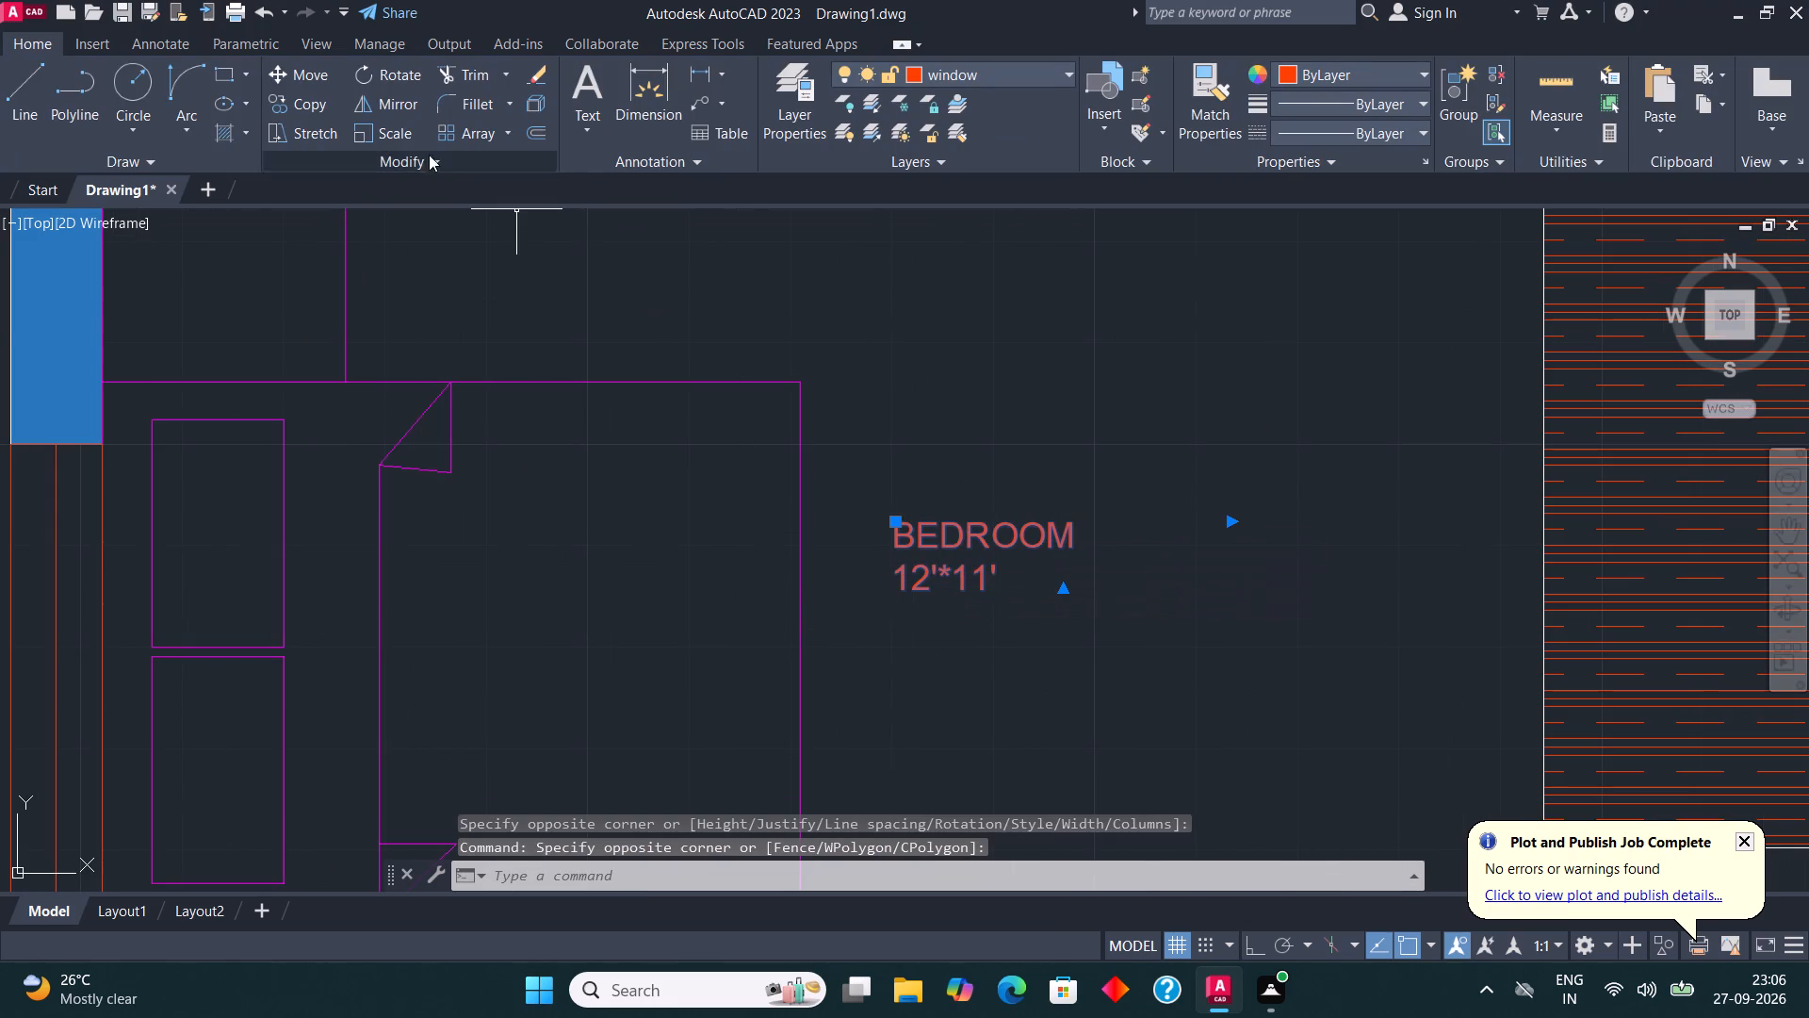
{"action": "left_click", "coordinate": [399, 139]}
{"action": "left_click", "coordinate": [933, 557]}
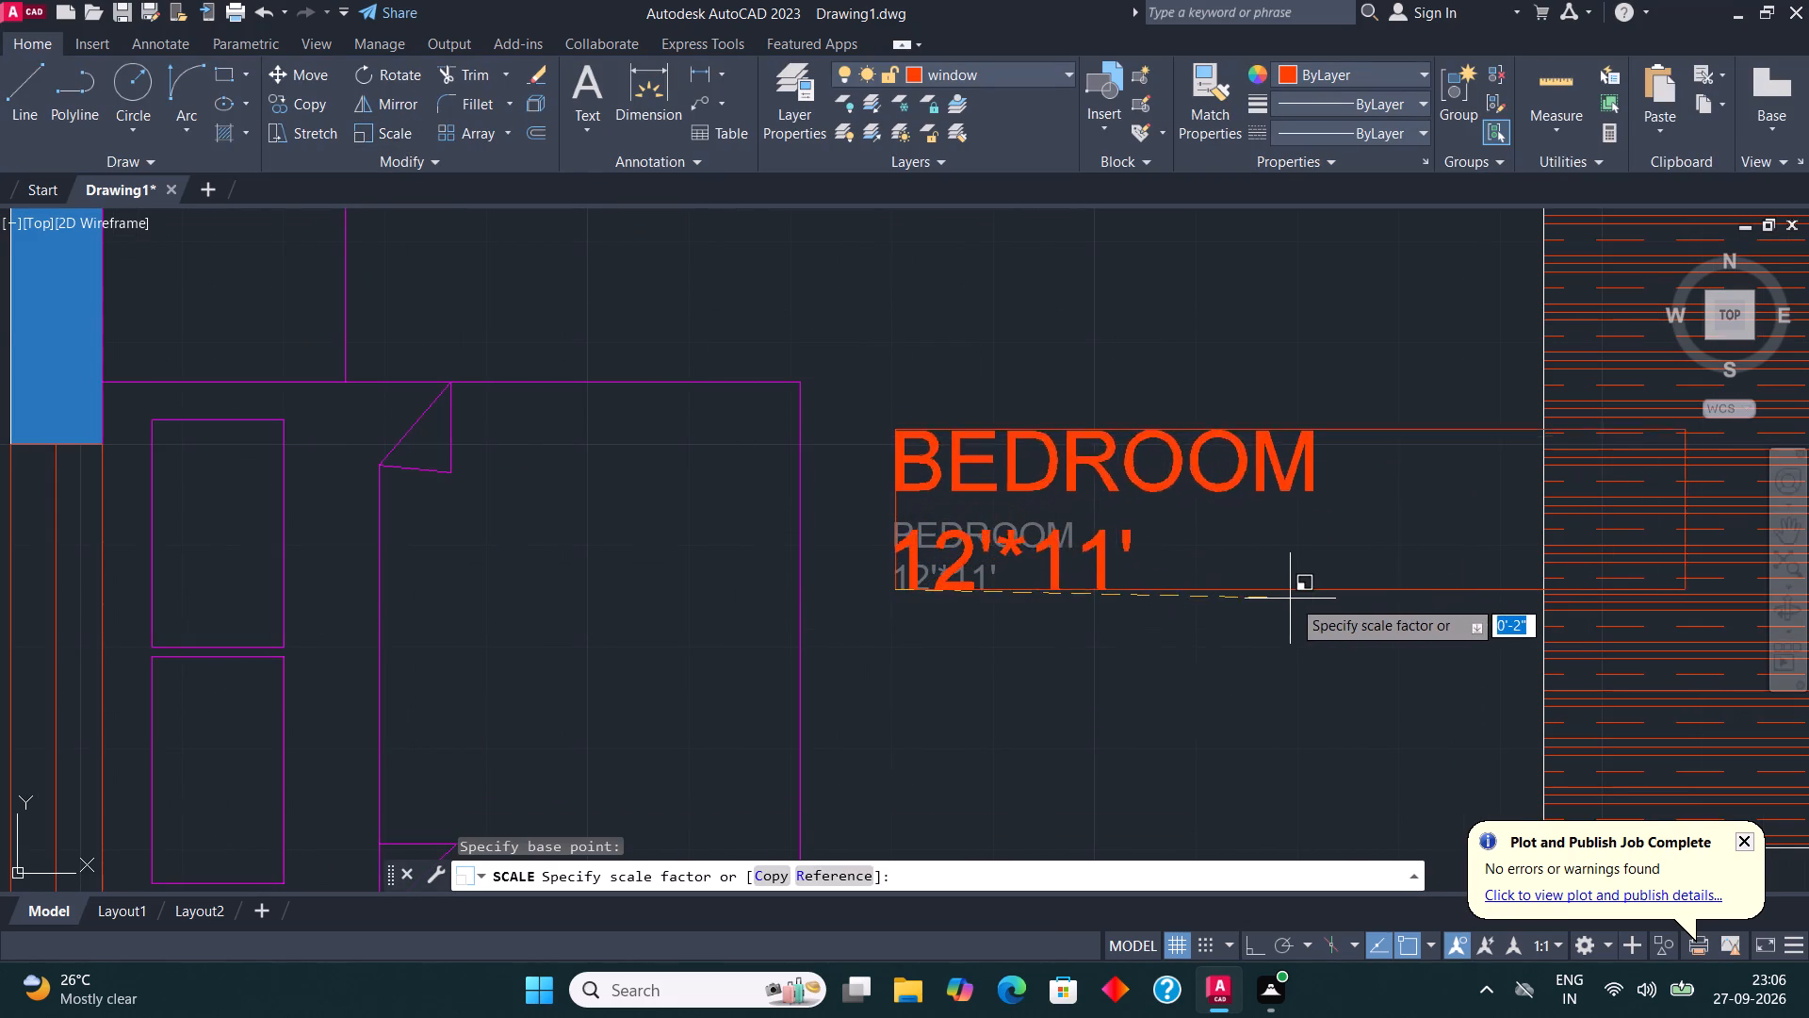
{"action": "left_click", "coordinate": [1335, 603]}
Move the enlarged BEDROOM 12'*11' label to layer 0.
{"action": "scroll", "coordinate": [546, 582], "scroll_direction": "down", "scroll_amount": 3}
{"action": "scroll", "coordinate": [662, 575], "scroll_direction": "up", "scroll_amount": 1}
{"action": "left_click", "coordinate": [650, 548]}
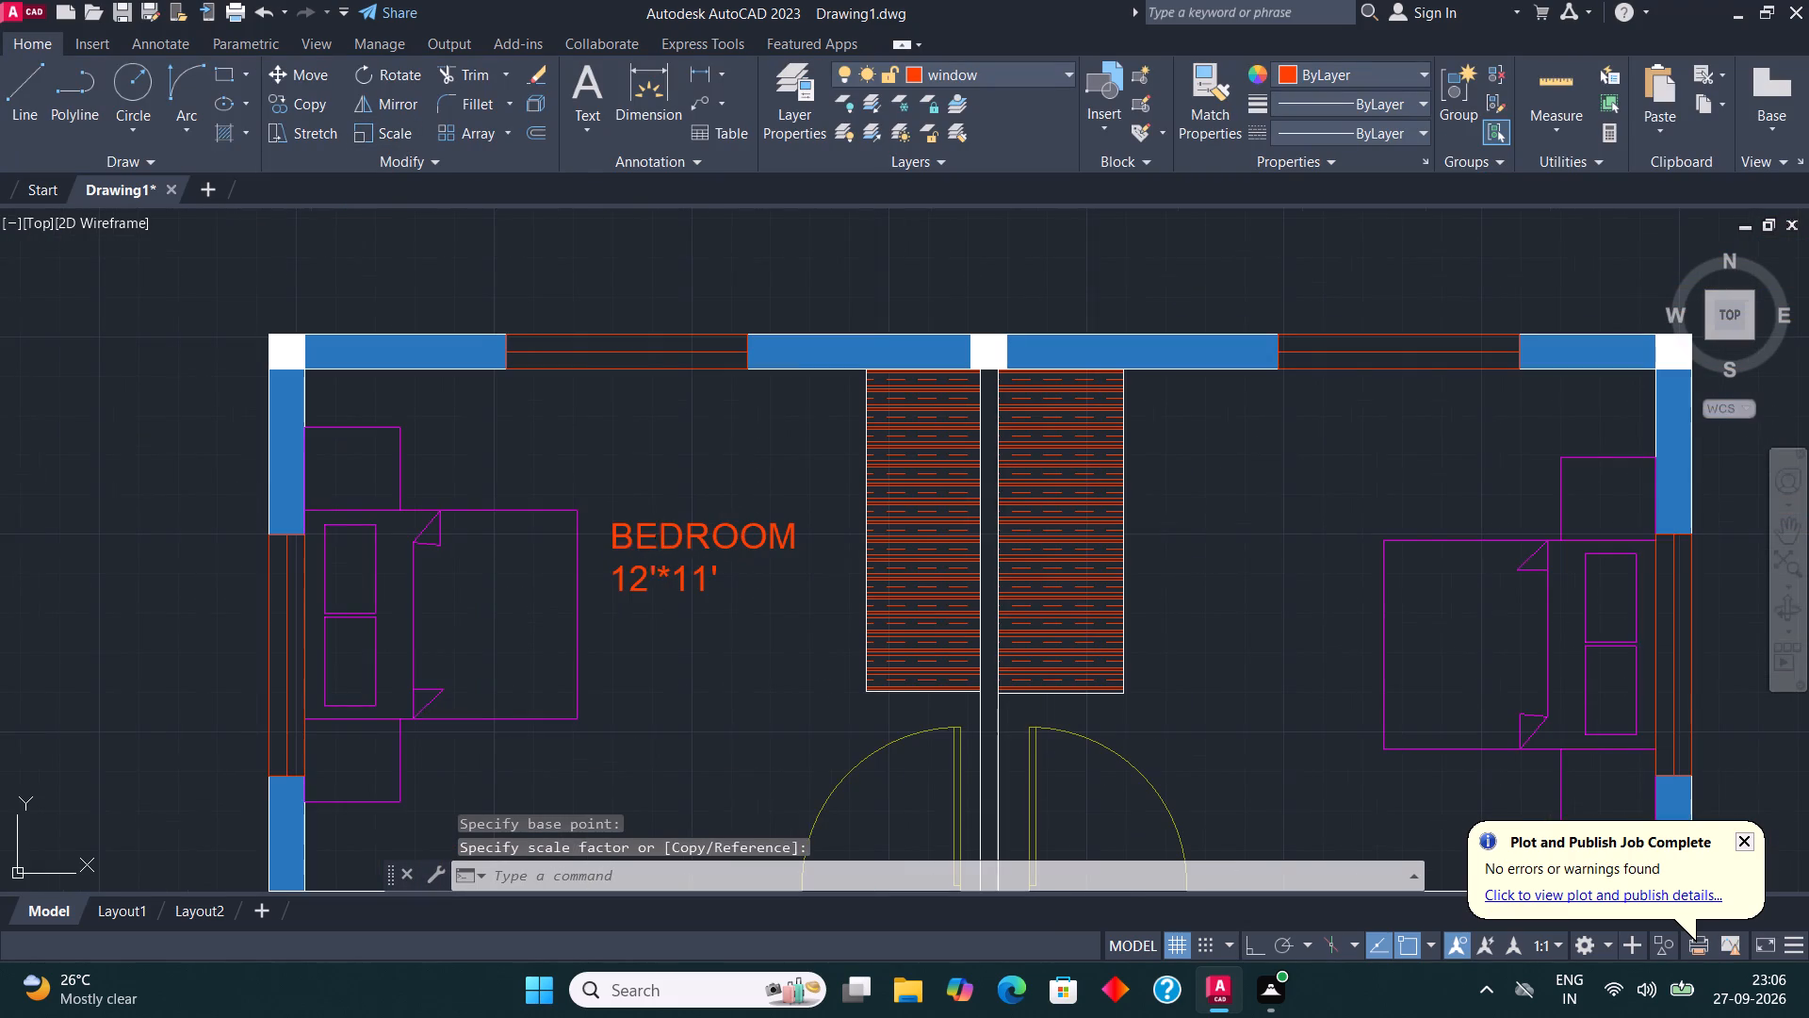
{"action": "left_click", "coordinate": [976, 71]}
{"action": "left_click", "coordinate": [958, 106]}
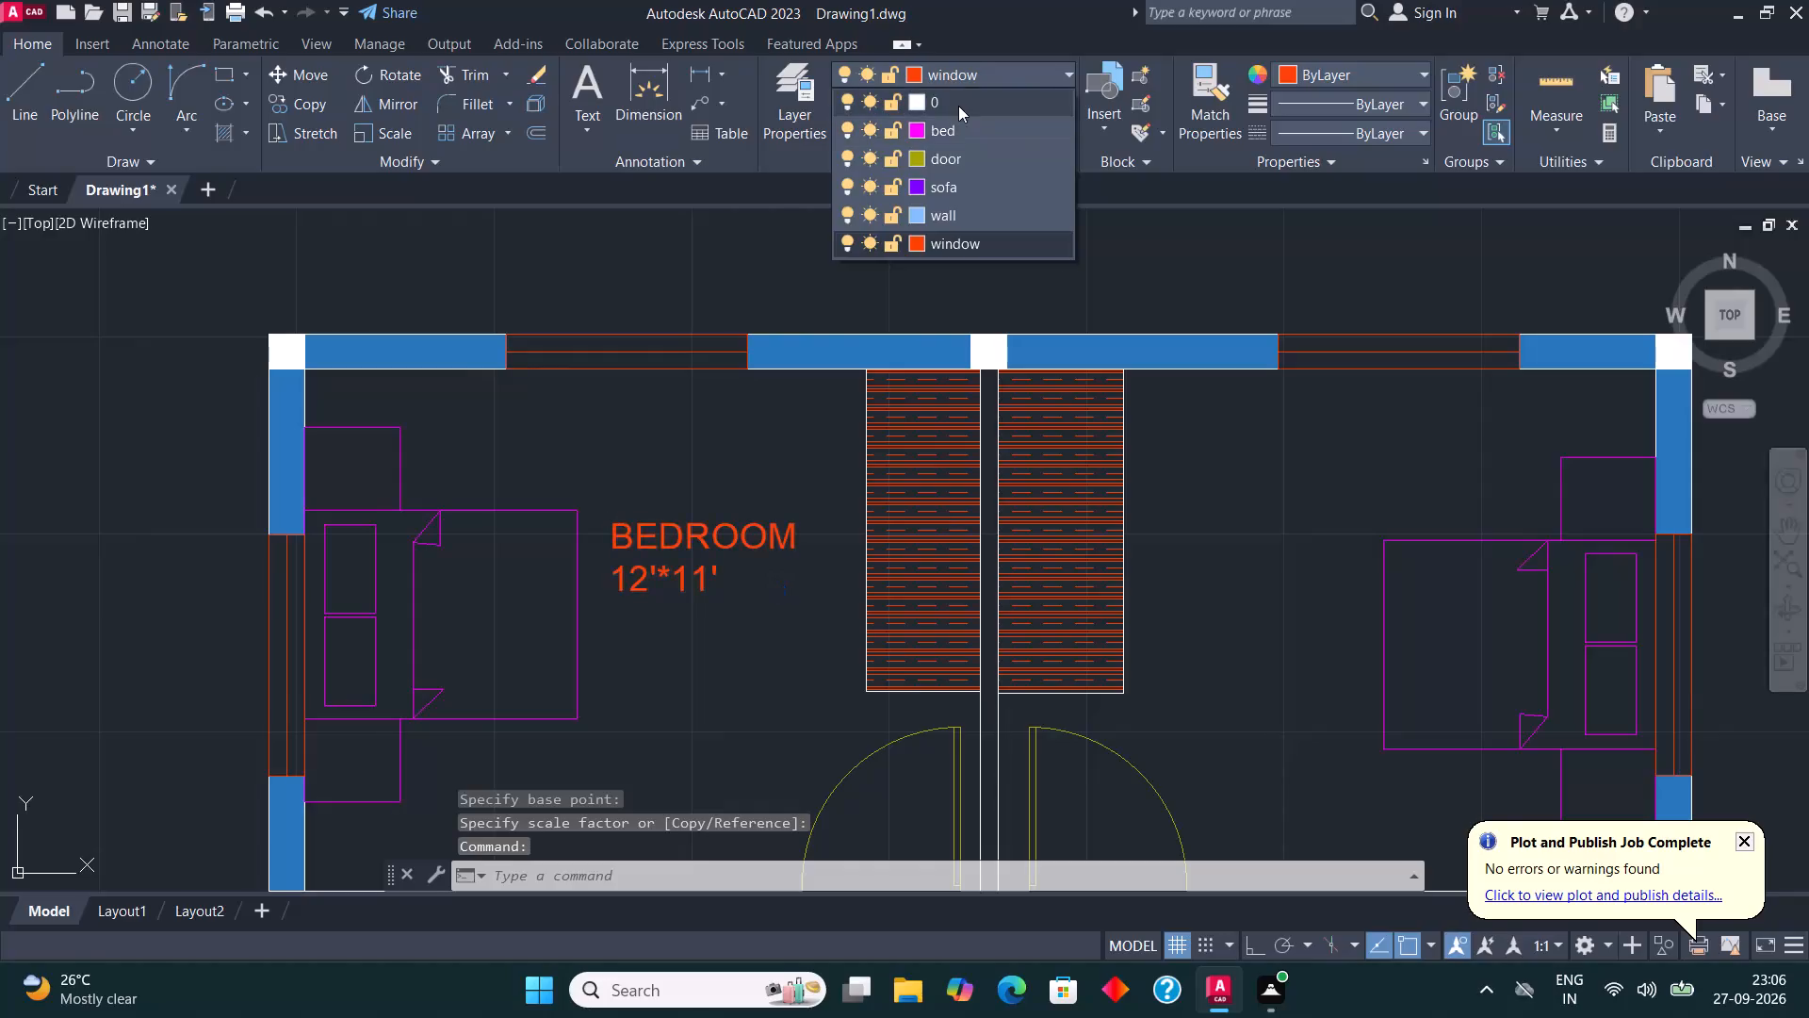
{"action": "key", "text": "Escape"}
Copy the BEDROOM 12'*11' label from the upper-left bedroom into the upper-right bedroom and the toilet.
{"action": "scroll", "coordinate": [800, 438], "scroll_direction": "down", "scroll_amount": 4}
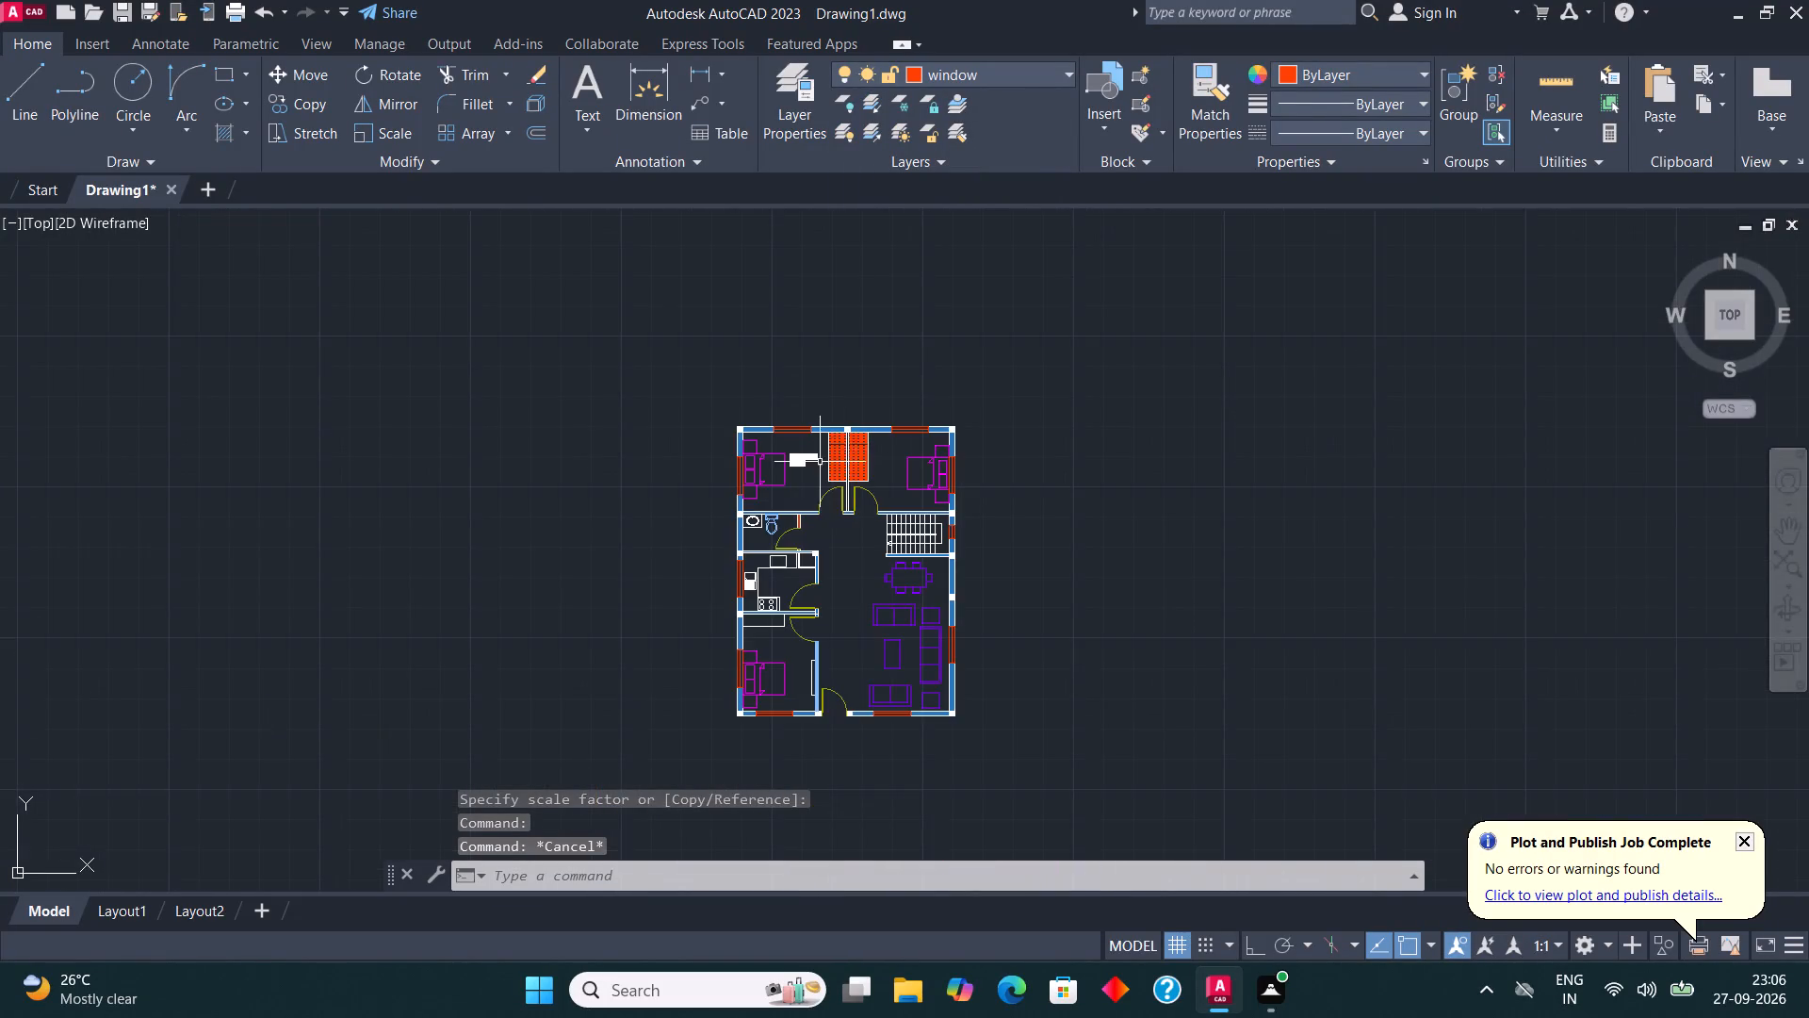
{"action": "scroll", "coordinate": [812, 465], "scroll_direction": "up", "scroll_amount": 4}
{"action": "left_click", "coordinate": [742, 417]}
{"action": "left_click", "coordinate": [302, 110]}
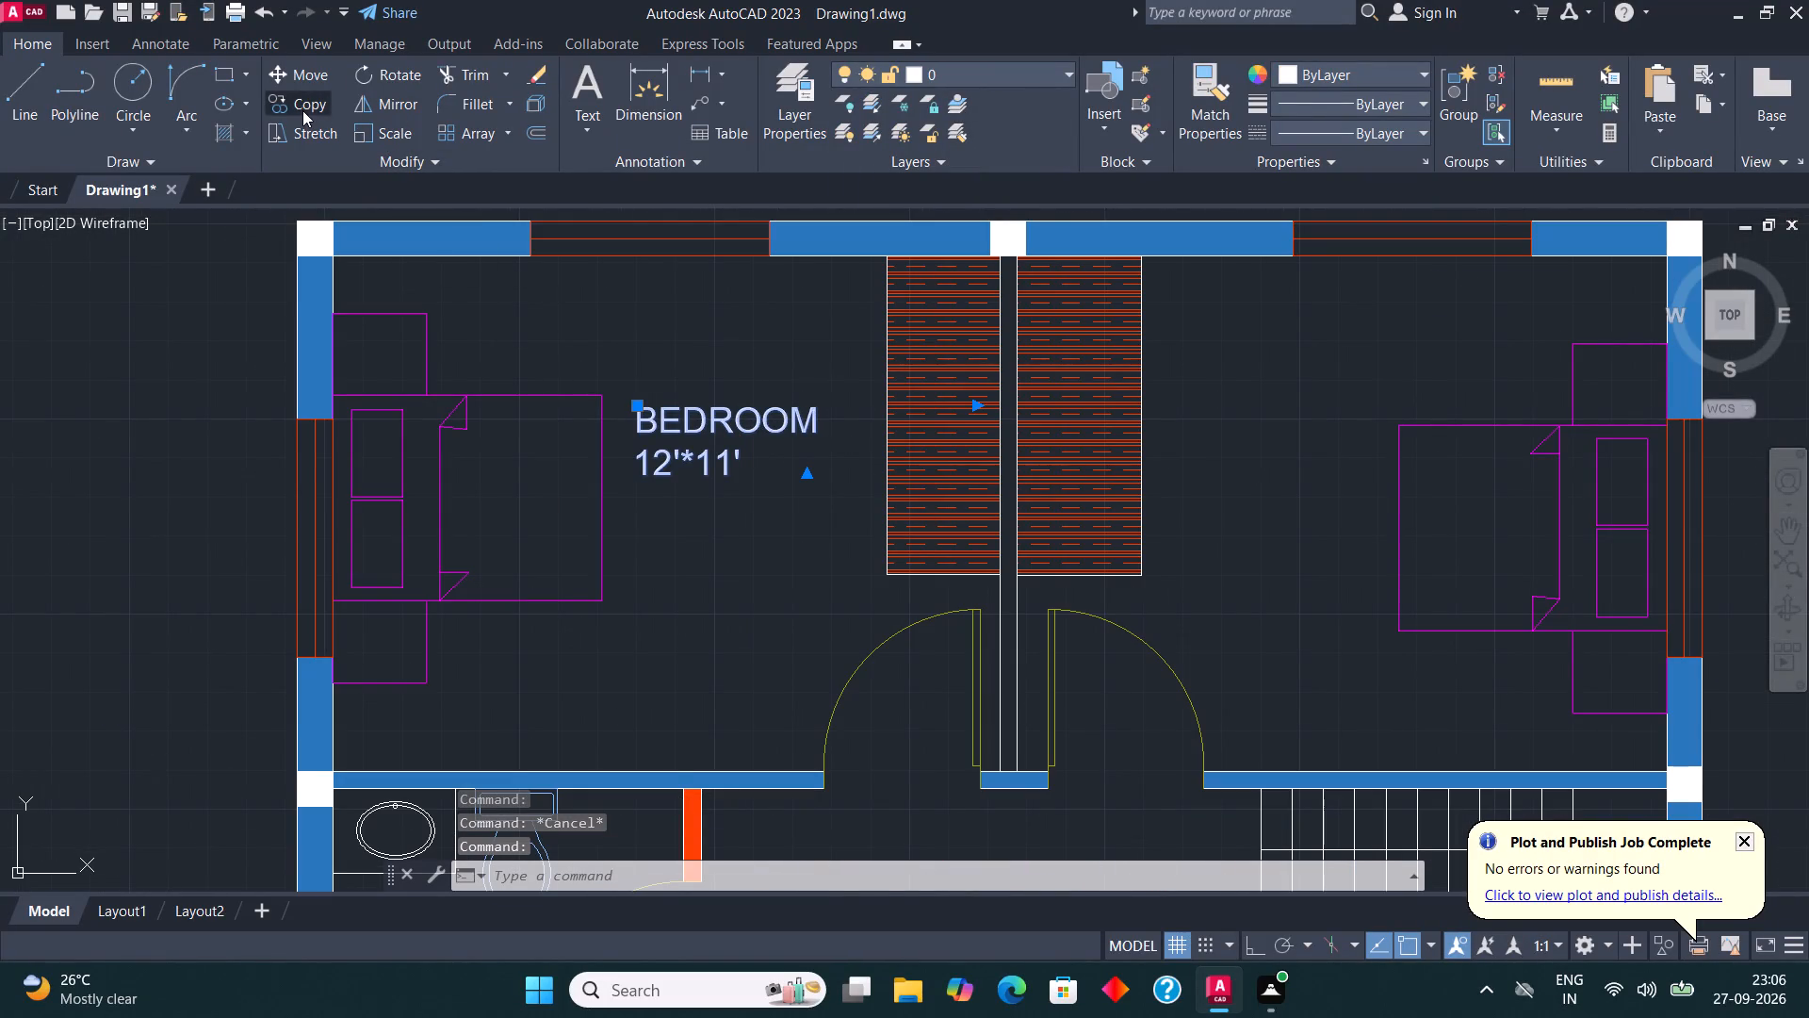
{"action": "left_click", "coordinate": [679, 482]}
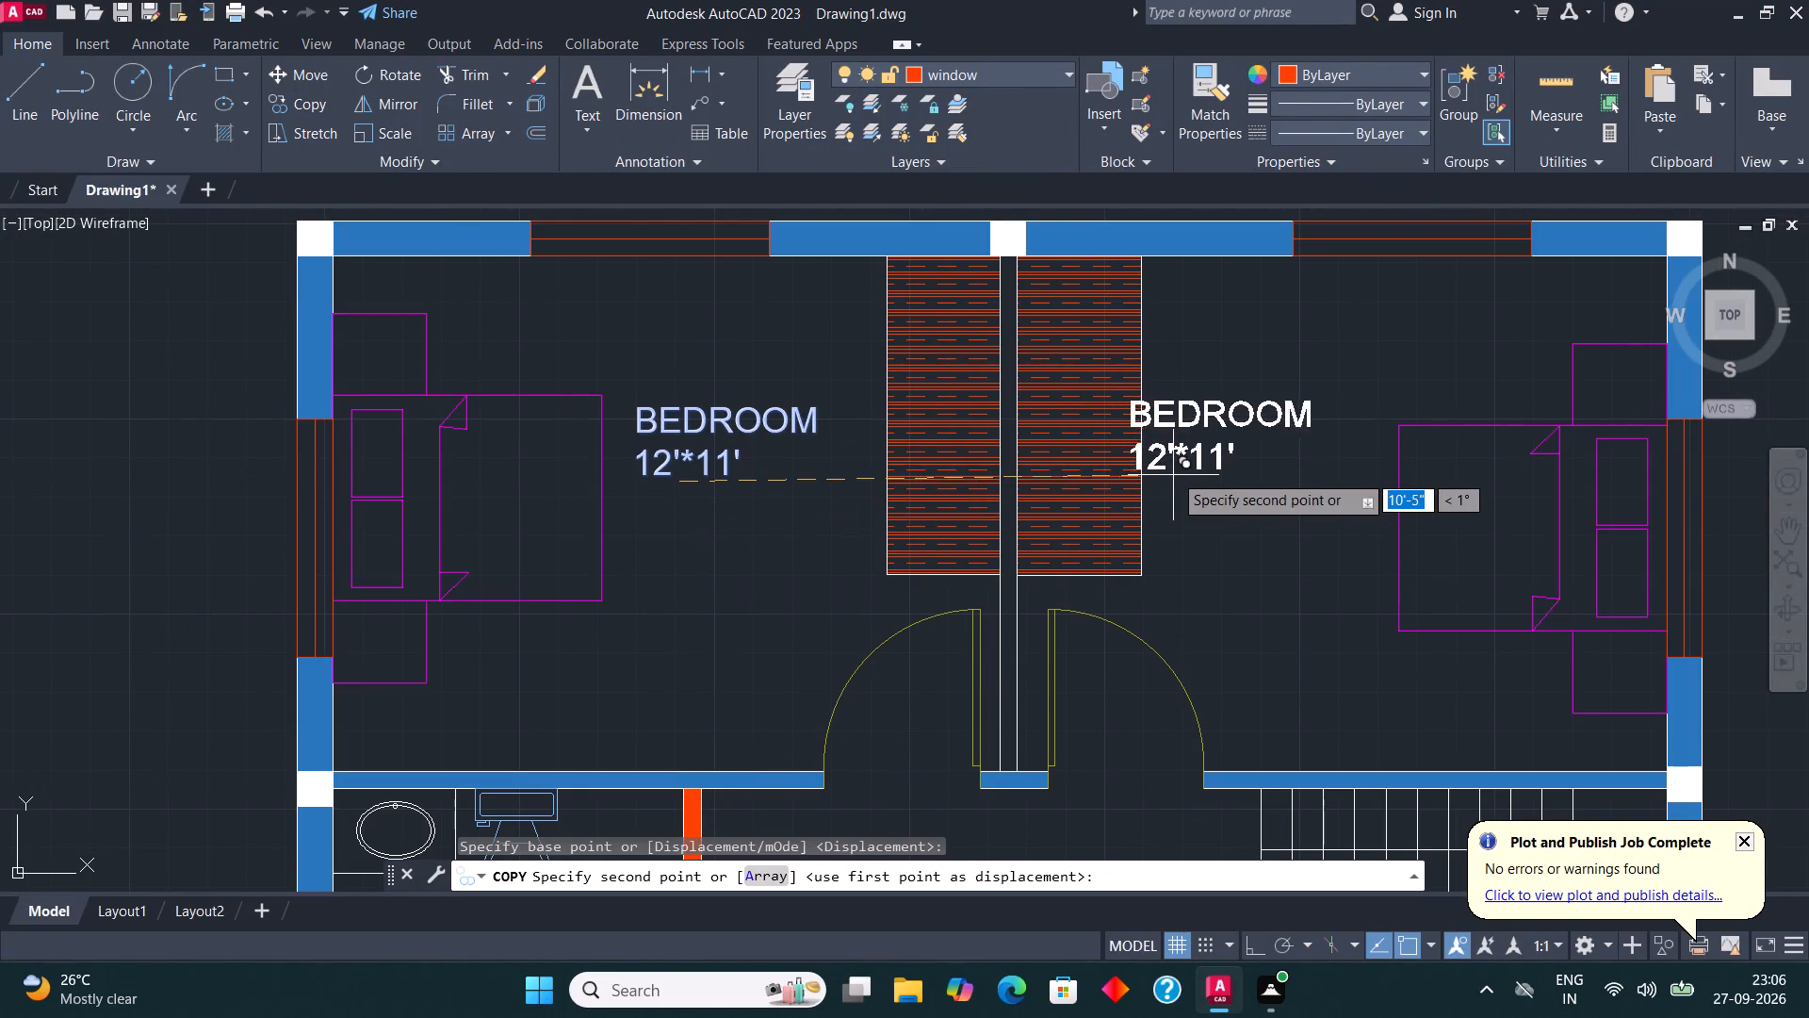
{"action": "left_click", "coordinate": [1207, 466]}
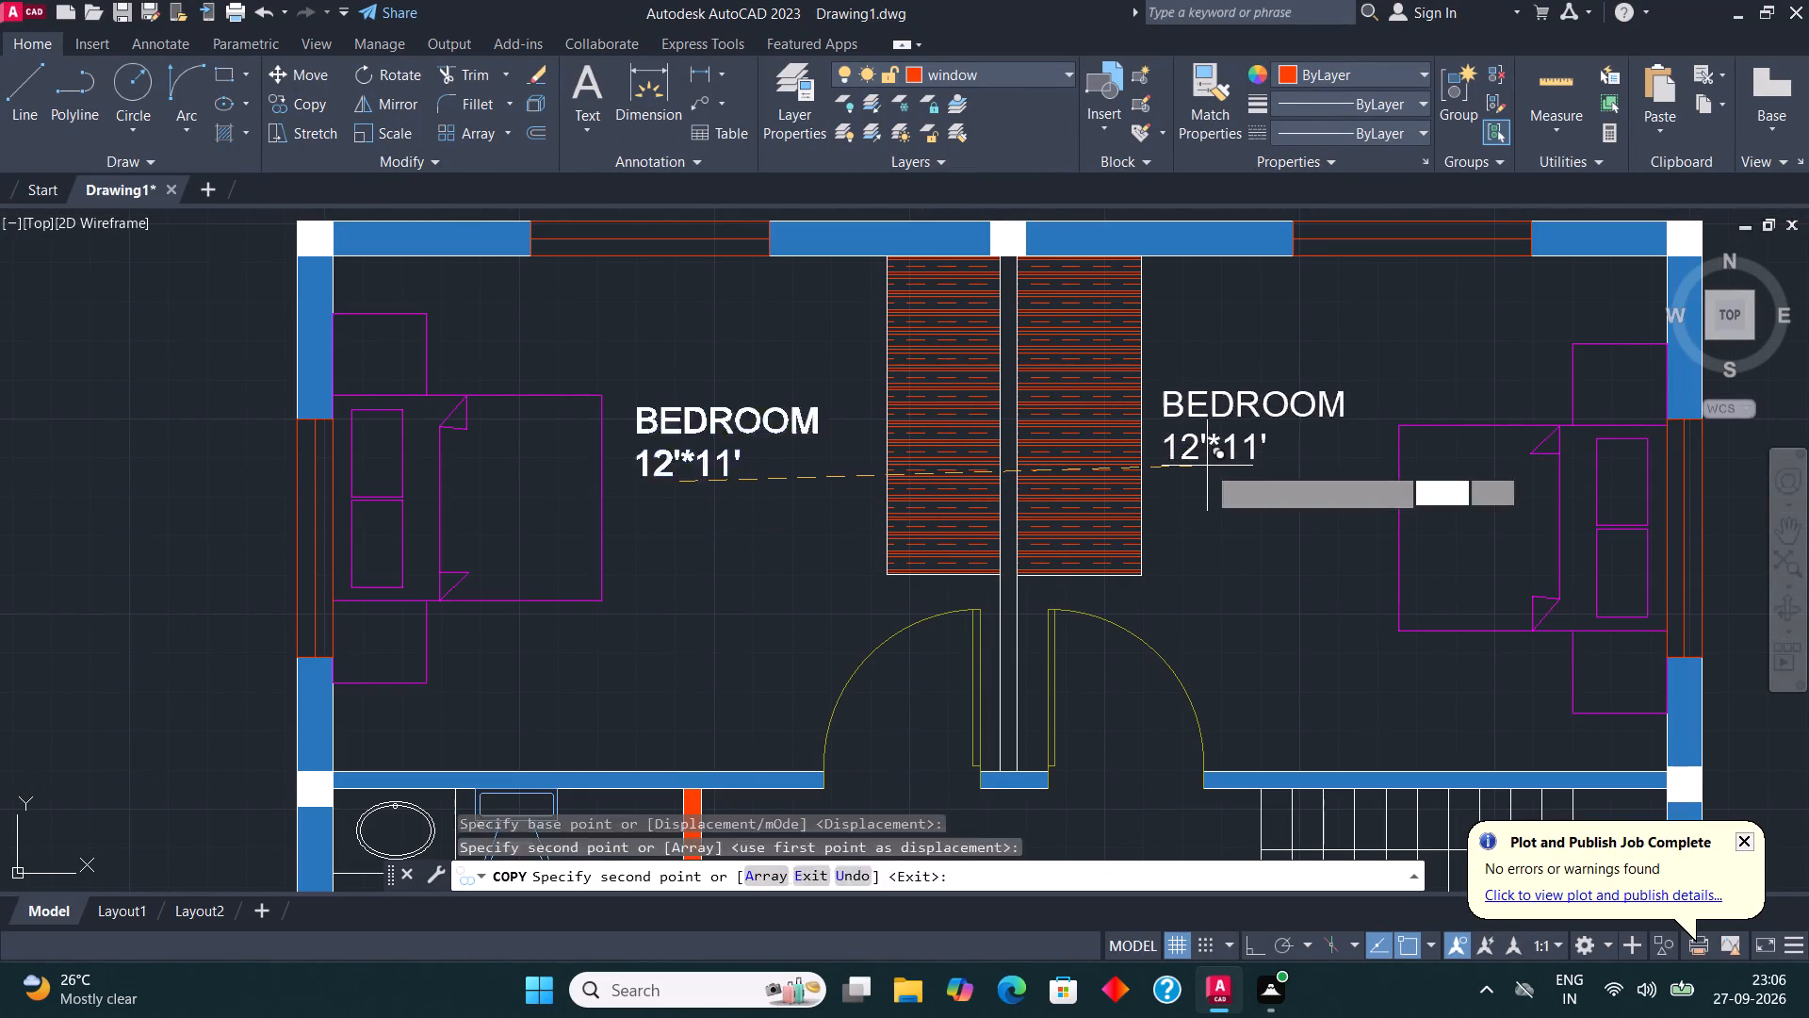
{"action": "scroll", "coordinate": [1215, 404], "scroll_direction": "down", "scroll_amount": 2}
{"action": "scroll", "coordinate": [883, 631], "scroll_direction": "up", "scroll_amount": 2}
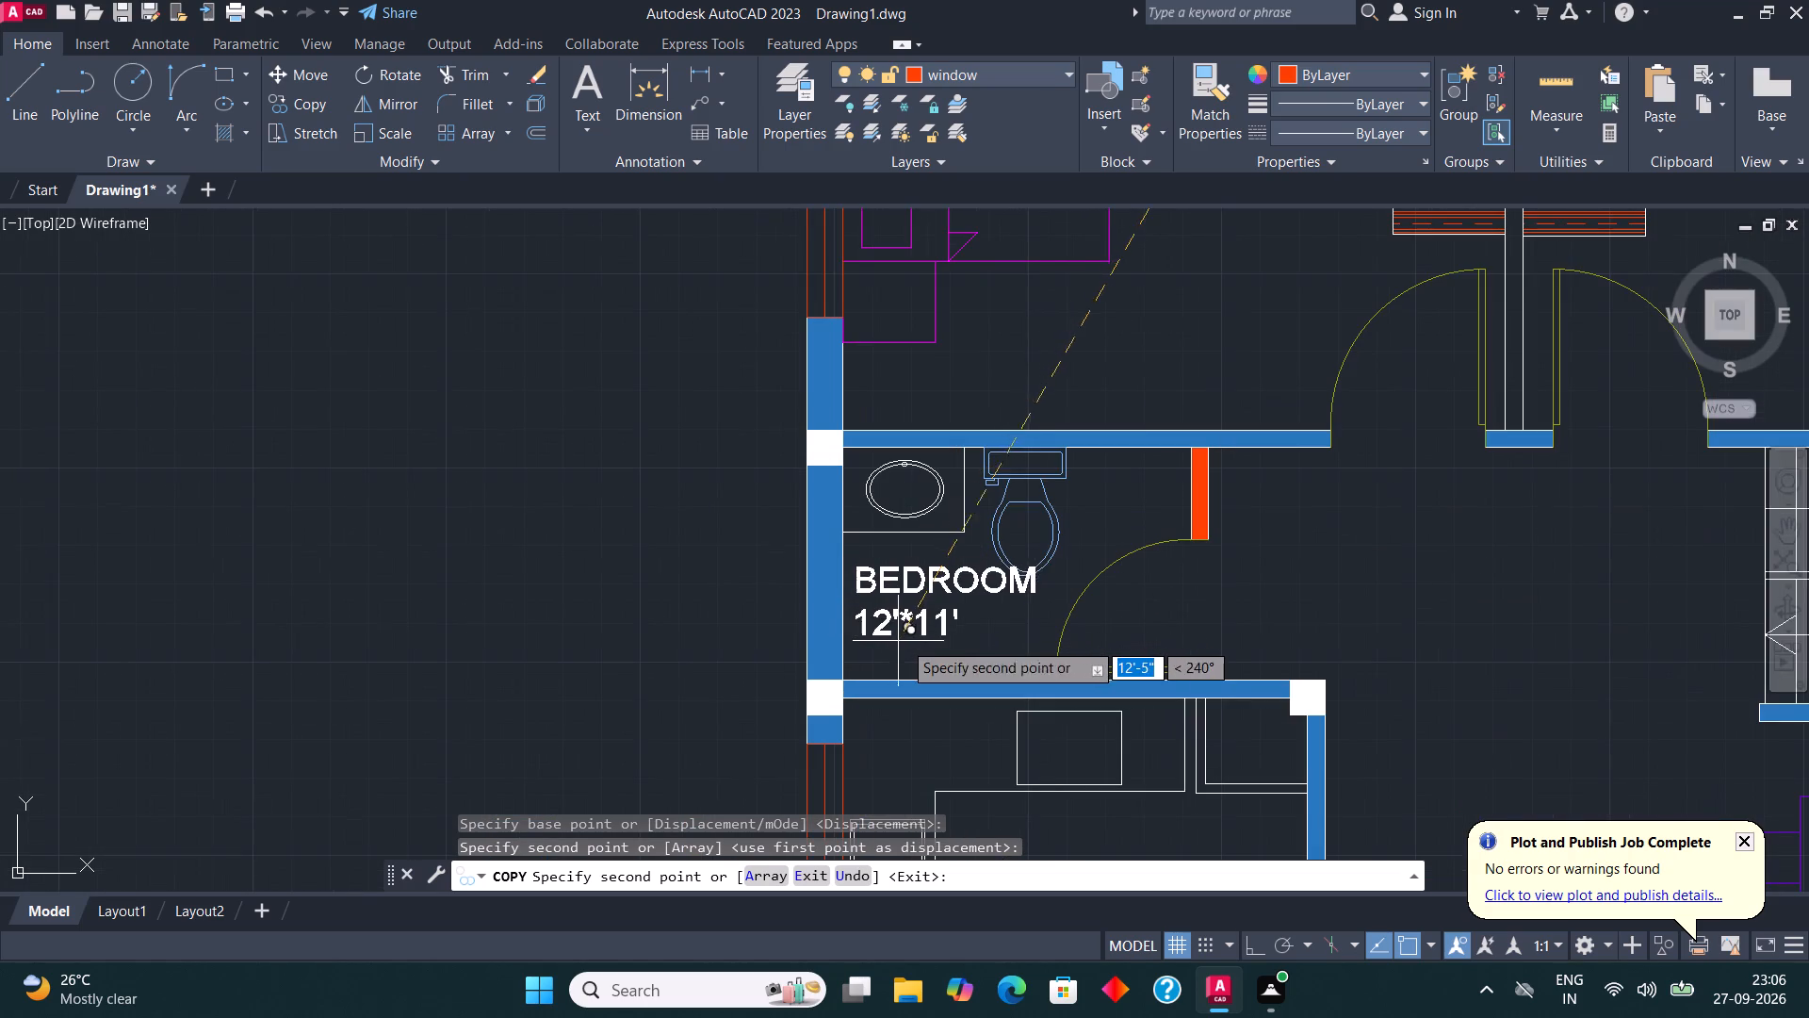
{"action": "left_click", "coordinate": [915, 644]}
Place further copies of the BEDROOM label in the kitchen, the lower-left bedroom, the living area and on the dining table.
{"action": "scroll", "coordinate": [856, 616], "scroll_direction": "down", "scroll_amount": 3}
{"action": "scroll", "coordinate": [1052, 632], "scroll_direction": "up", "scroll_amount": 2}
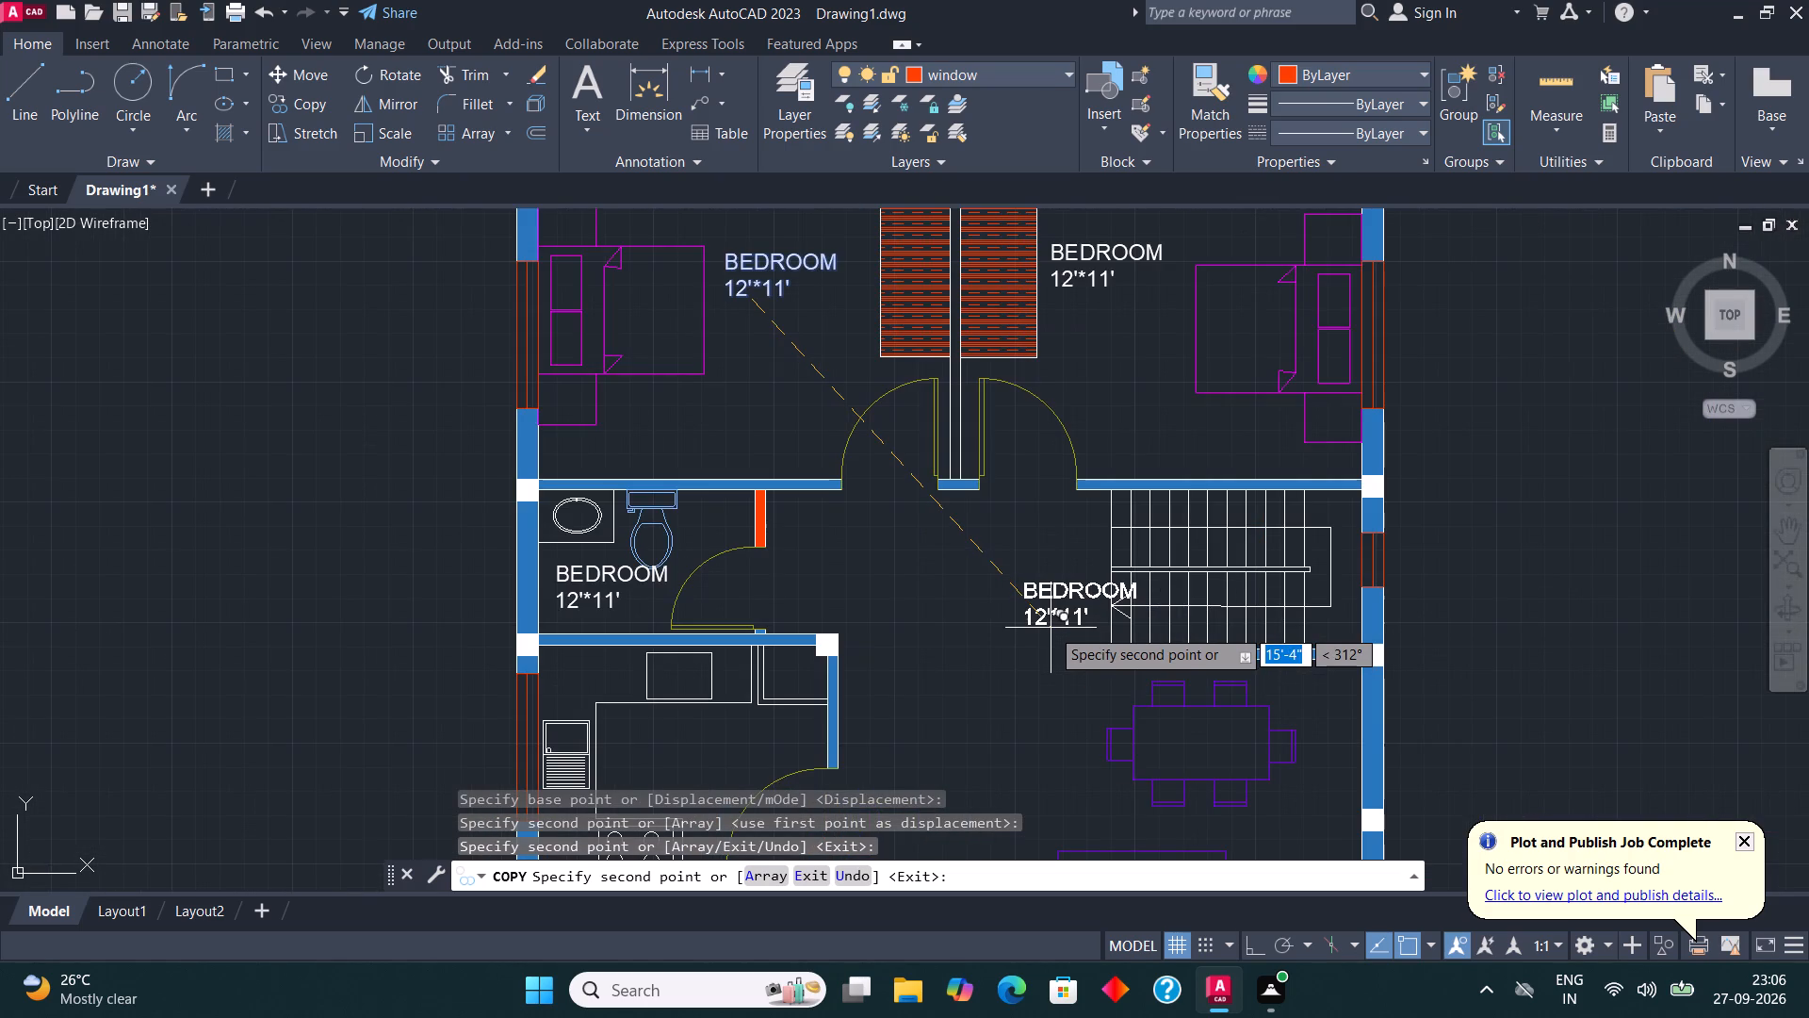
{"action": "scroll", "coordinate": [1094, 512], "scroll_direction": "down", "scroll_amount": 1}
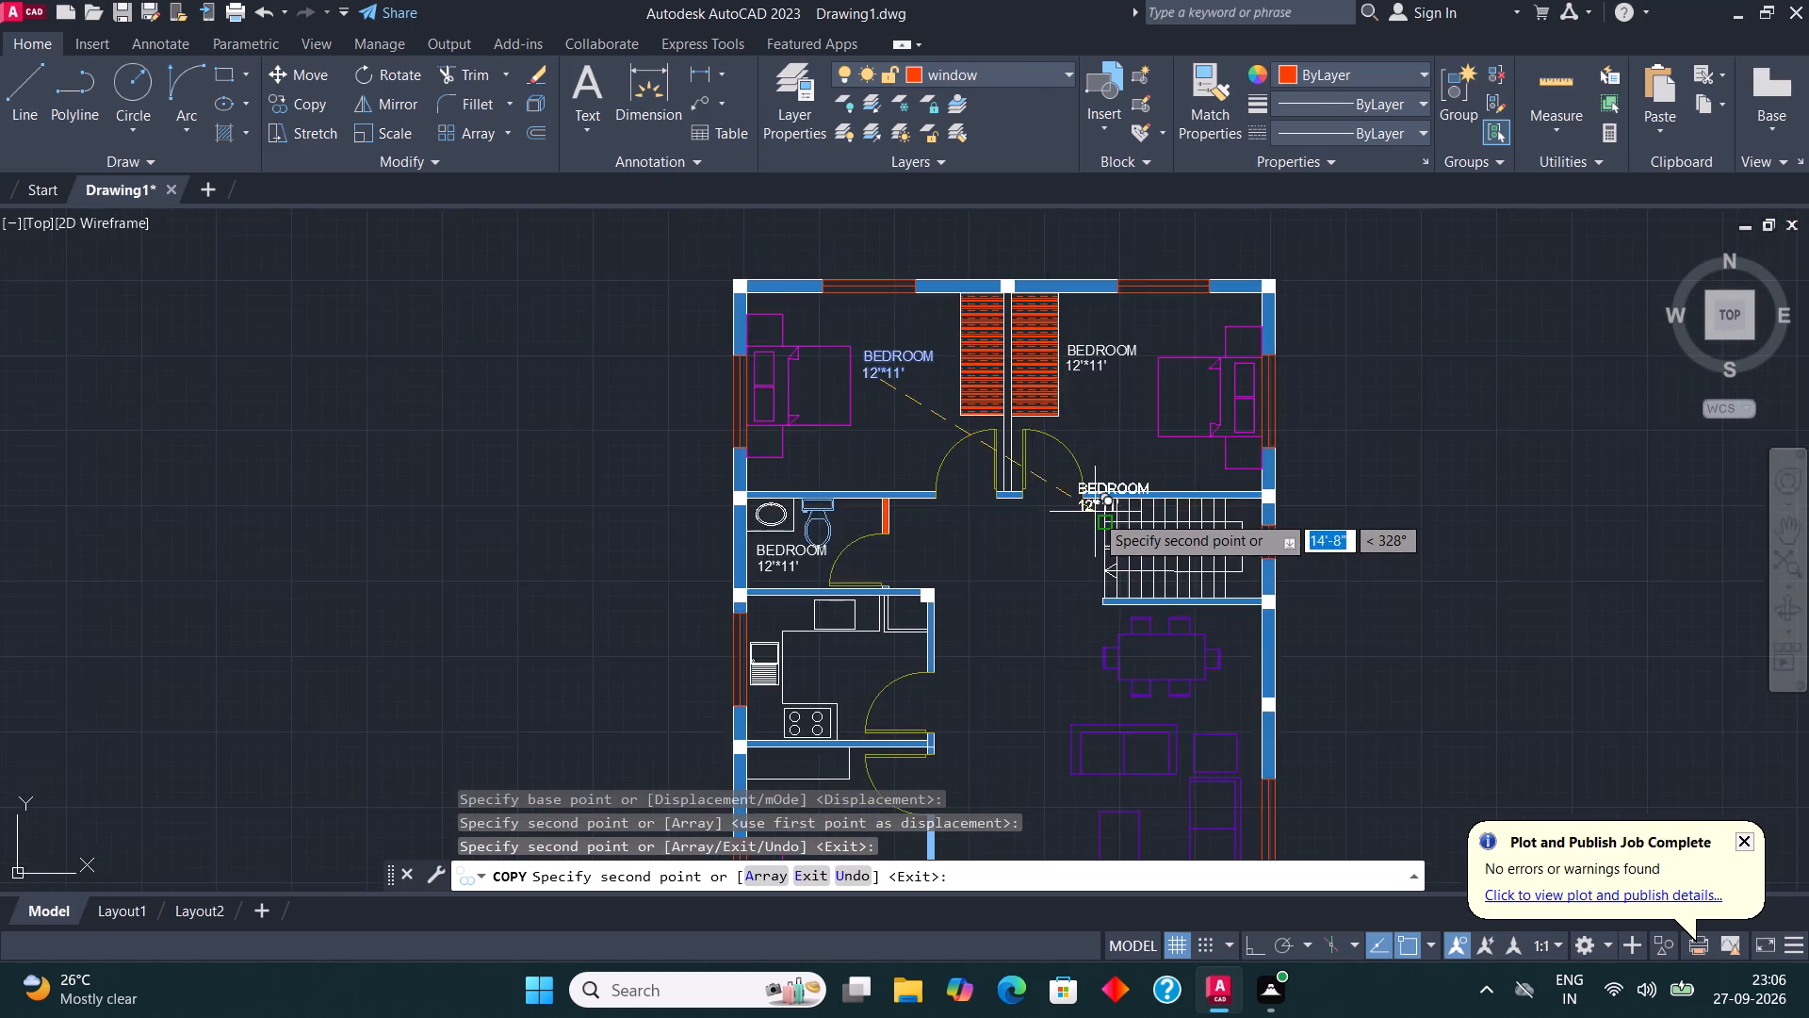
{"action": "scroll", "coordinate": [1095, 514], "scroll_direction": "down", "scroll_amount": 1}
{"action": "scroll", "coordinate": [902, 634], "scroll_direction": "up", "scroll_amount": 3}
{"action": "left_click", "coordinate": [945, 595]}
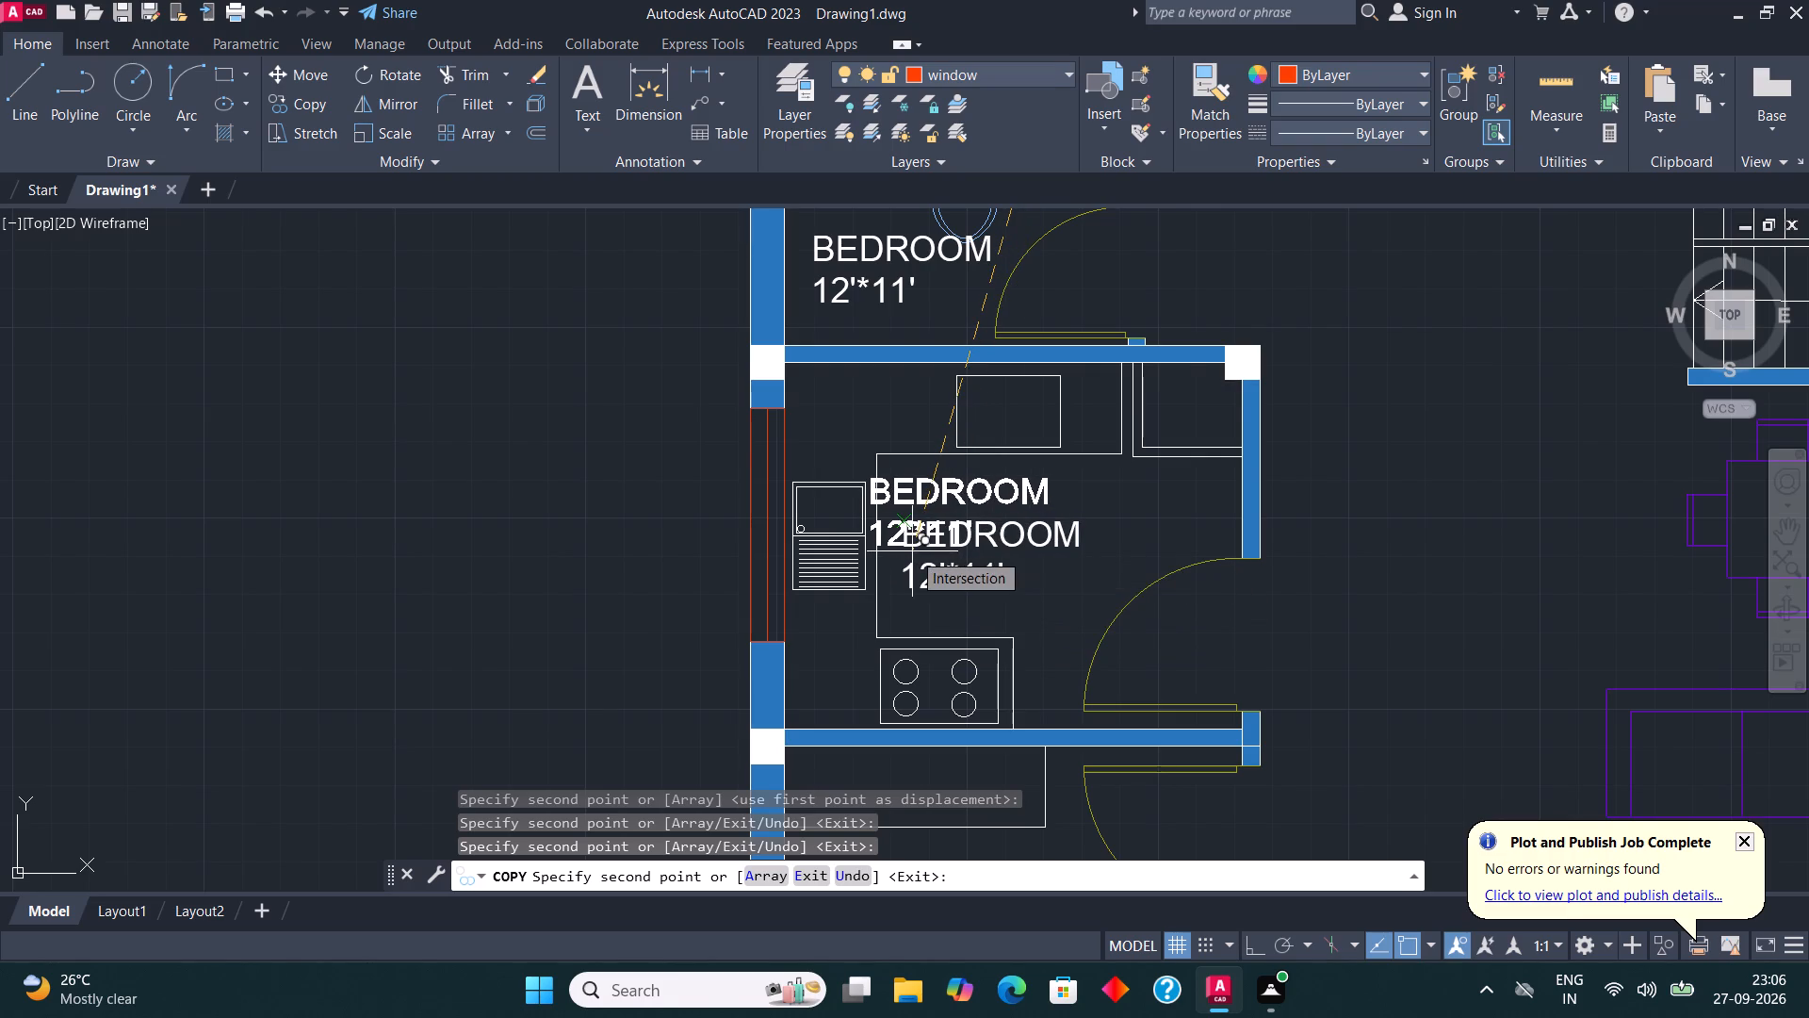
{"action": "scroll", "coordinate": [914, 551], "scroll_direction": "down", "scroll_amount": 2}
{"action": "left_click", "coordinate": [937, 723]}
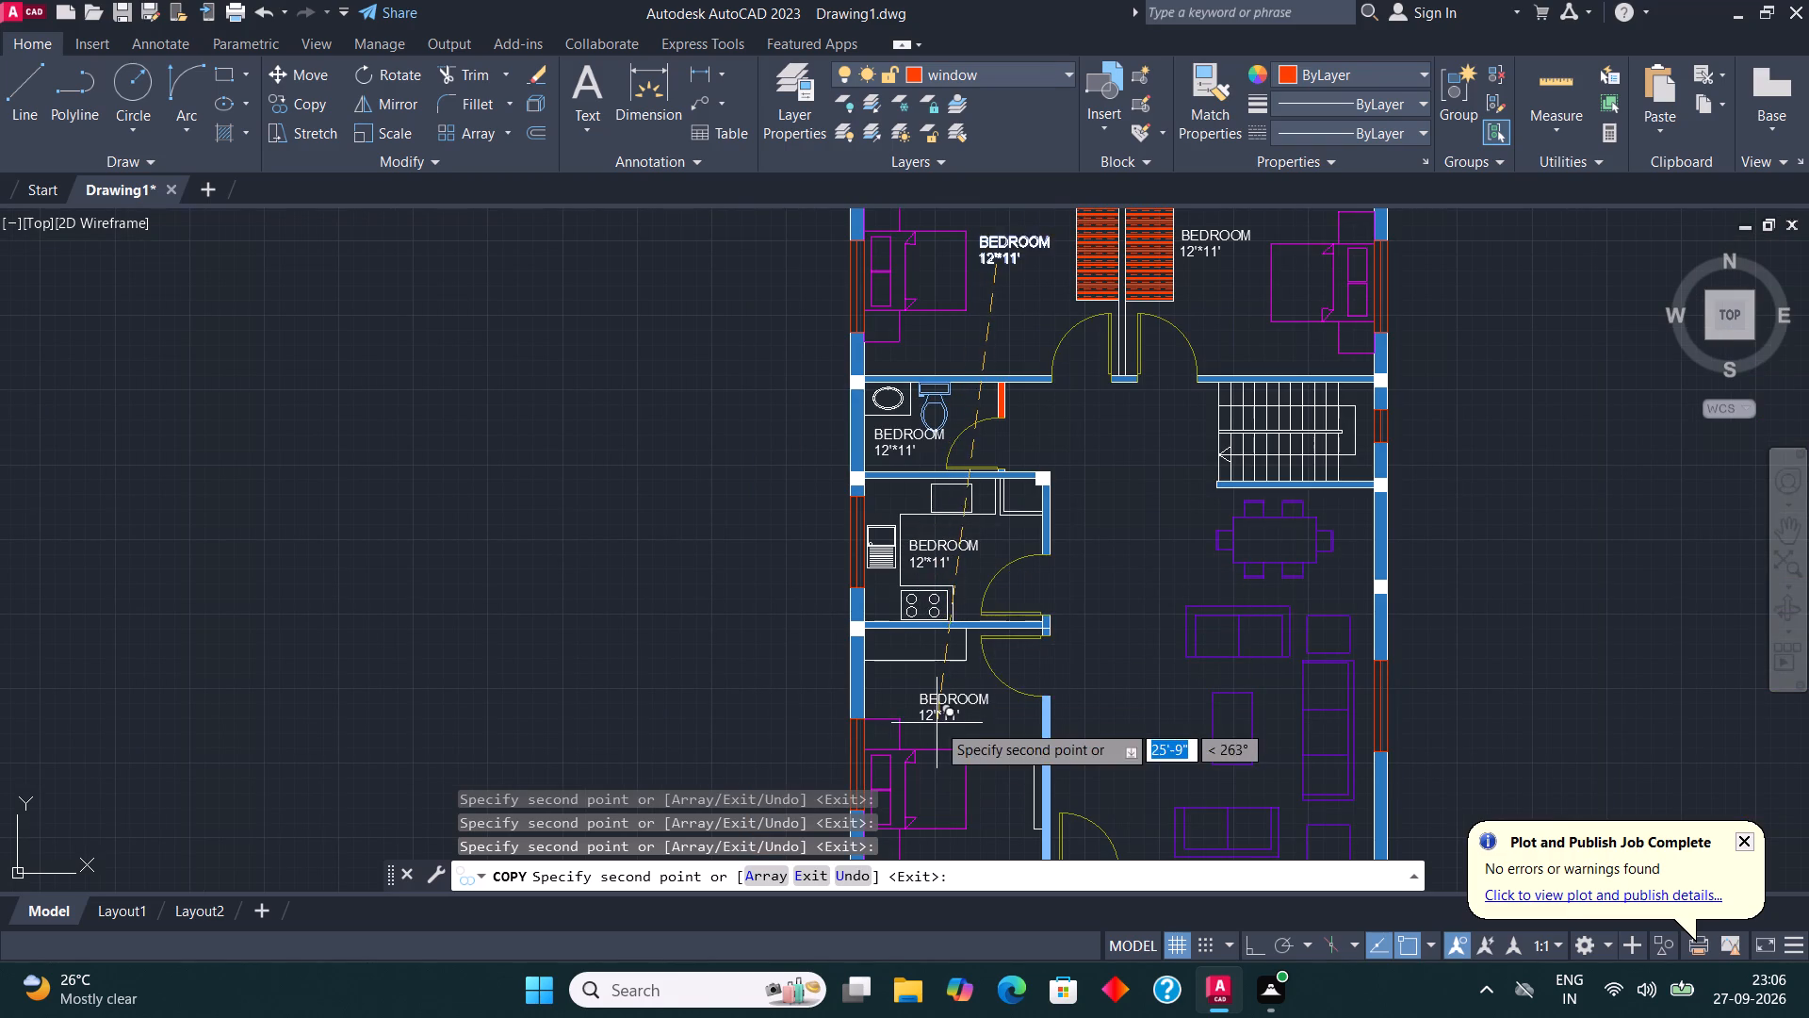
{"action": "left_click", "coordinate": [1144, 756]}
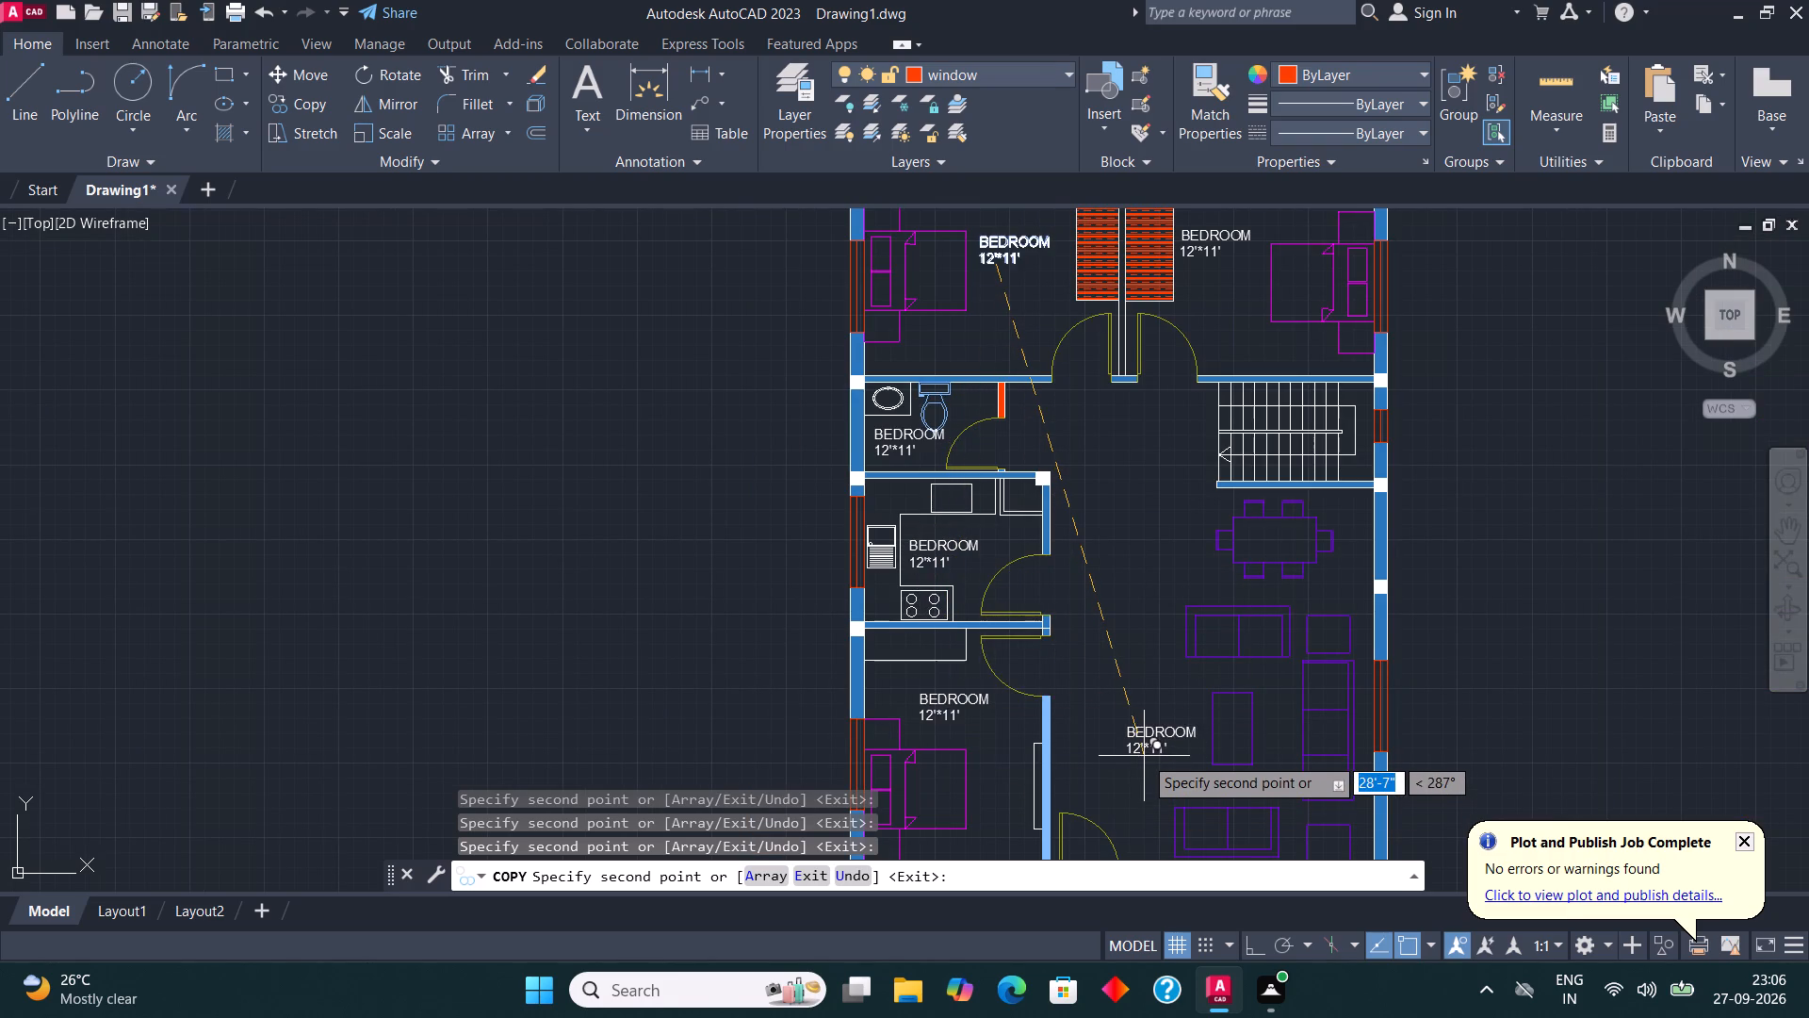
{"action": "left_click", "coordinate": [1258, 552]}
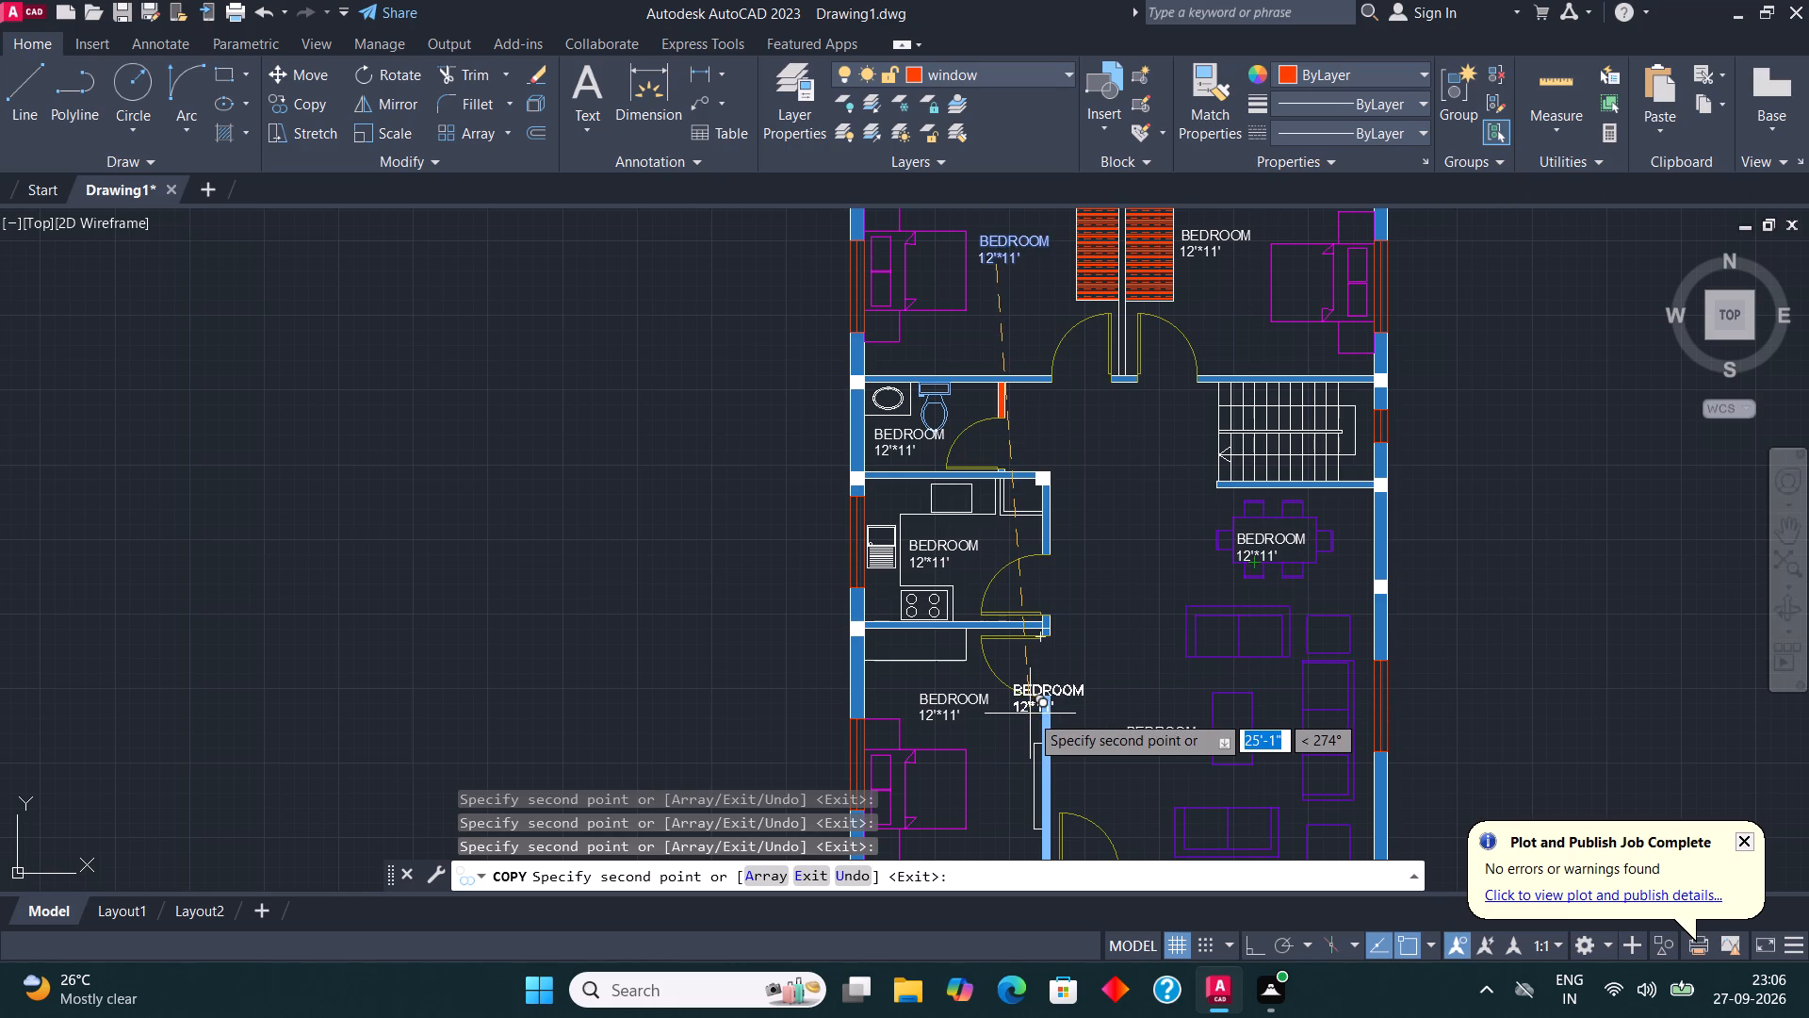
{"action": "scroll", "coordinate": [1031, 714], "scroll_direction": "down", "scroll_amount": 2}
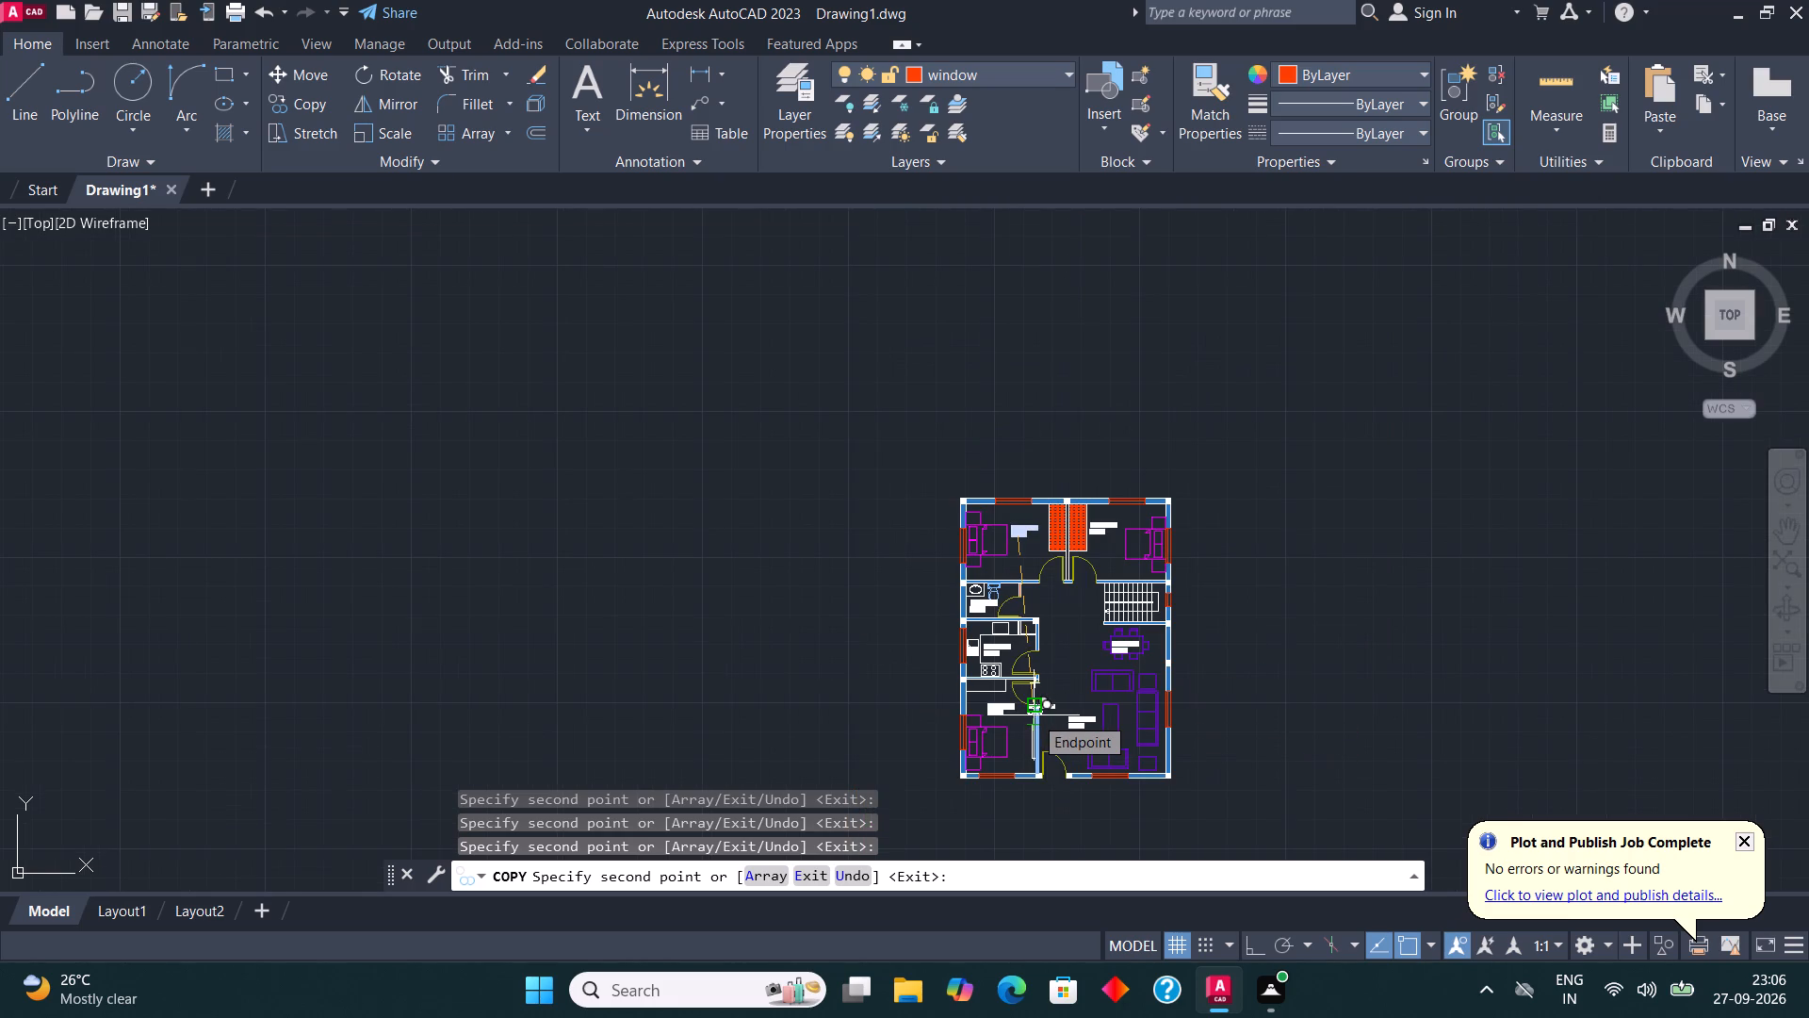
{"action": "scroll", "coordinate": [1036, 712], "scroll_direction": "down", "scroll_amount": 2}
{"action": "scroll", "coordinate": [1043, 662], "scroll_direction": "up", "scroll_amount": 3}
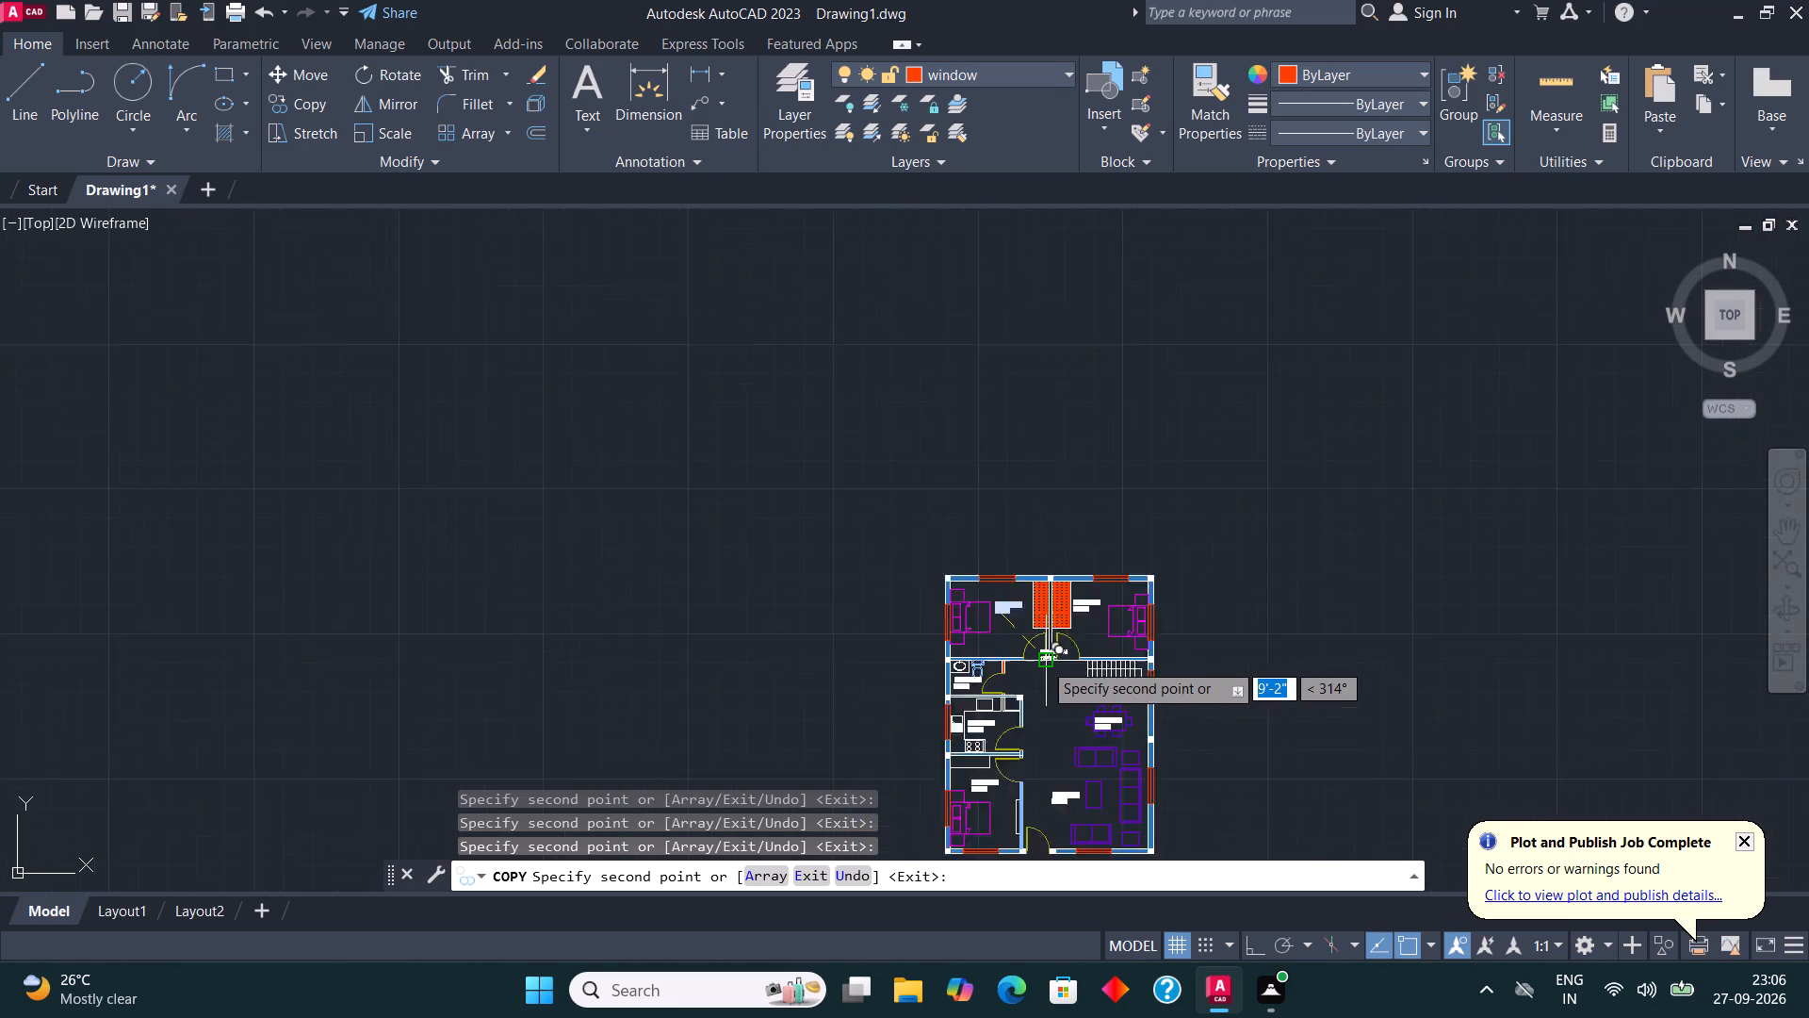
{"action": "key", "text": "Escape"}
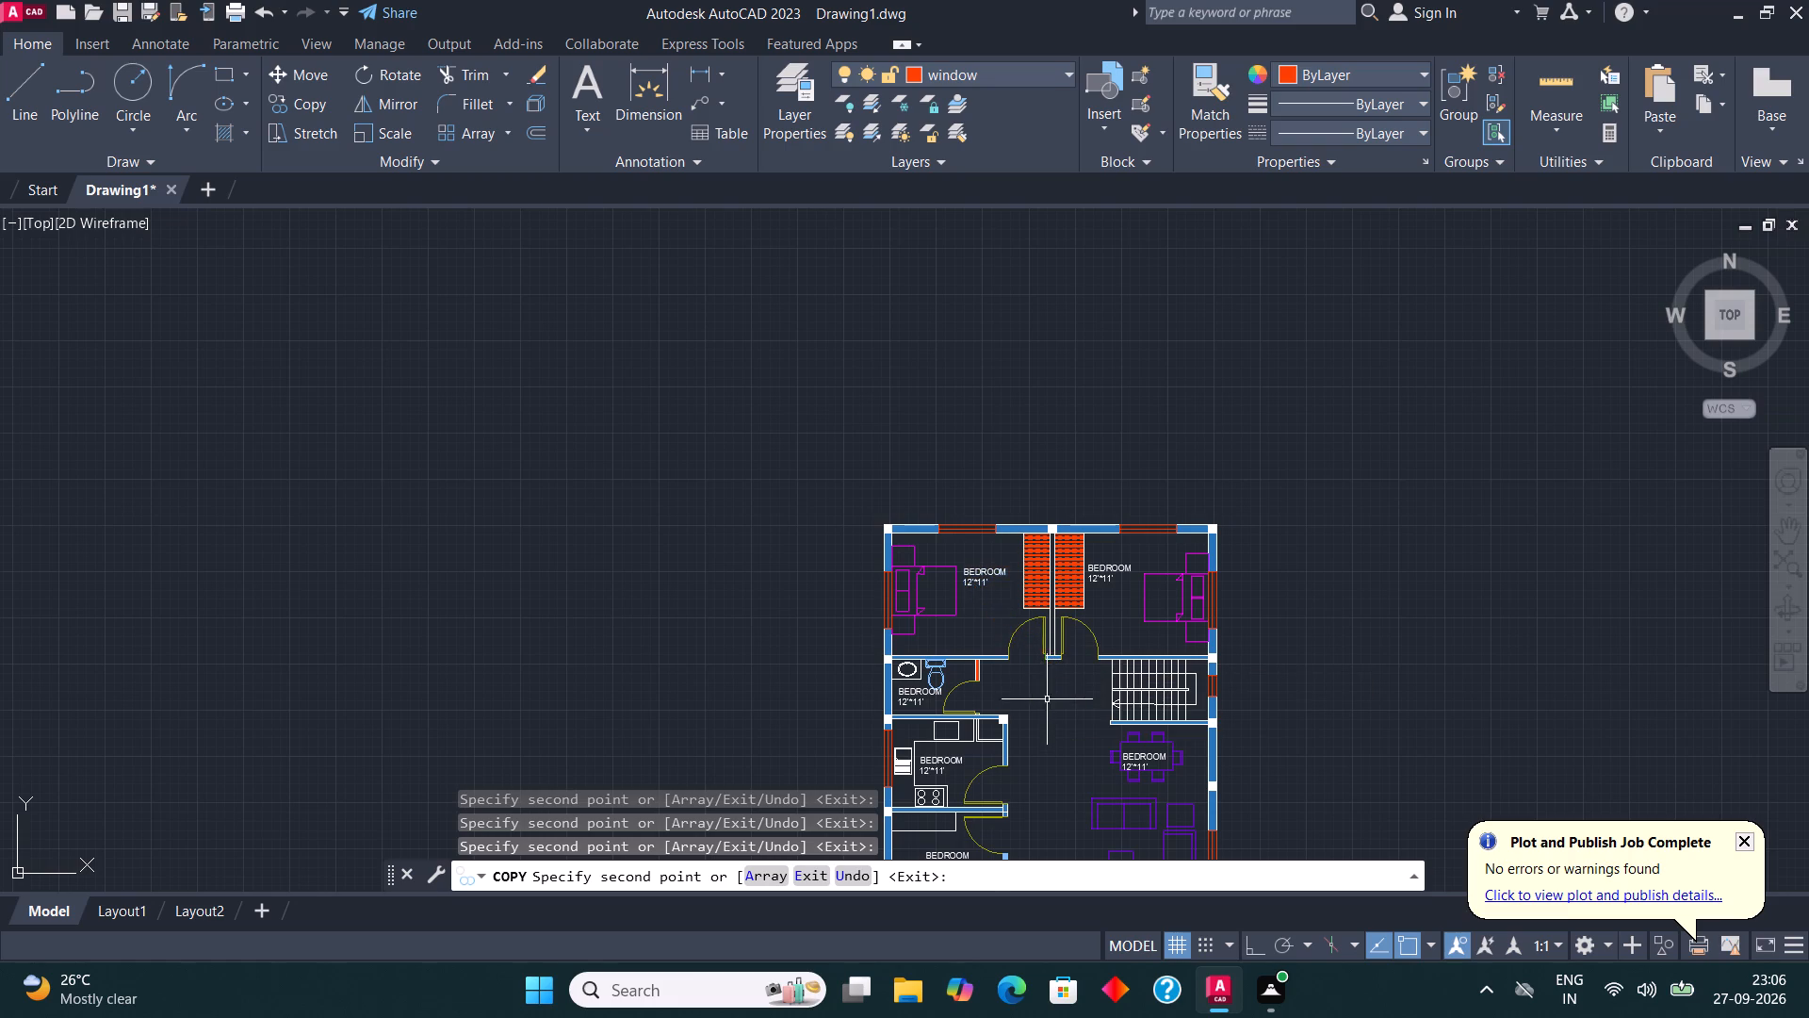
Change the size line of the upper-right bedroom's label to 12'*10'6".
{"action": "scroll", "coordinate": [960, 590], "scroll_direction": "up", "scroll_amount": 2}
{"action": "scroll", "coordinate": [1144, 621], "scroll_direction": "down", "scroll_amount": 1}
{"action": "scroll", "coordinate": [1289, 589], "scroll_direction": "up", "scroll_amount": 1}
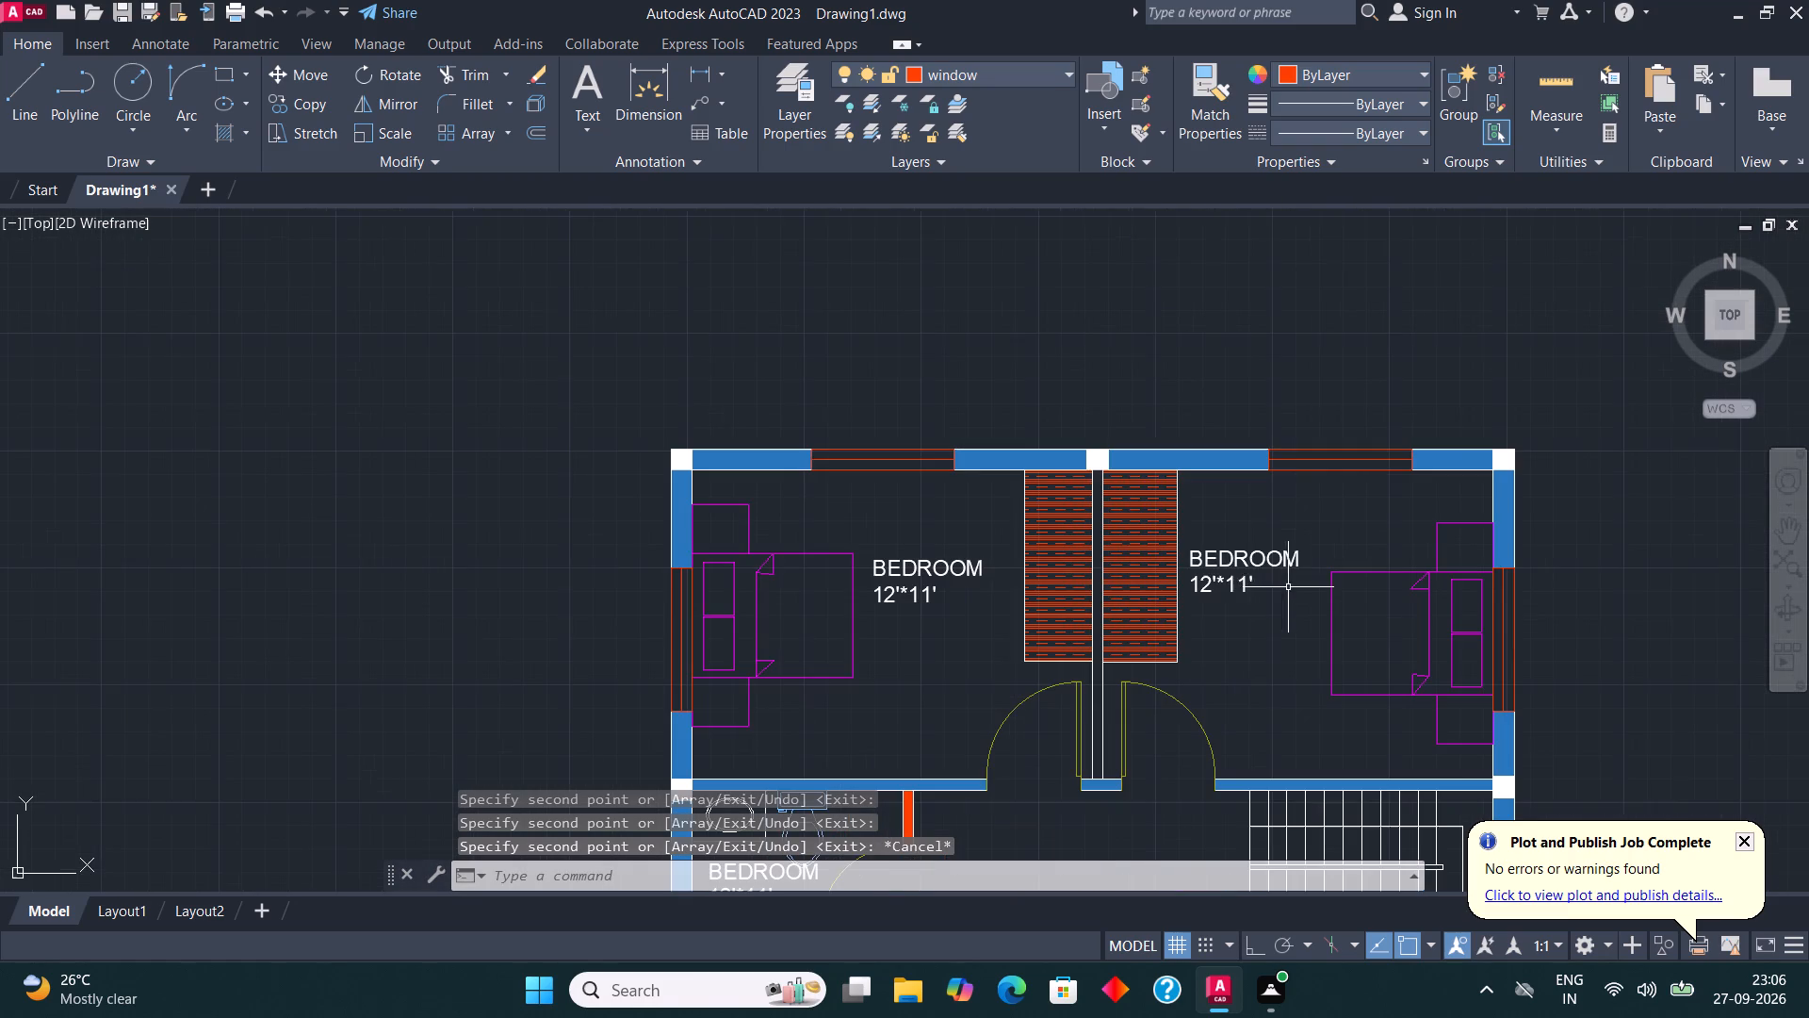
{"action": "left_click", "coordinate": [1237, 570]}
{"action": "right_click", "coordinate": [1237, 569]}
{"action": "left_click", "coordinate": [1333, 370]}
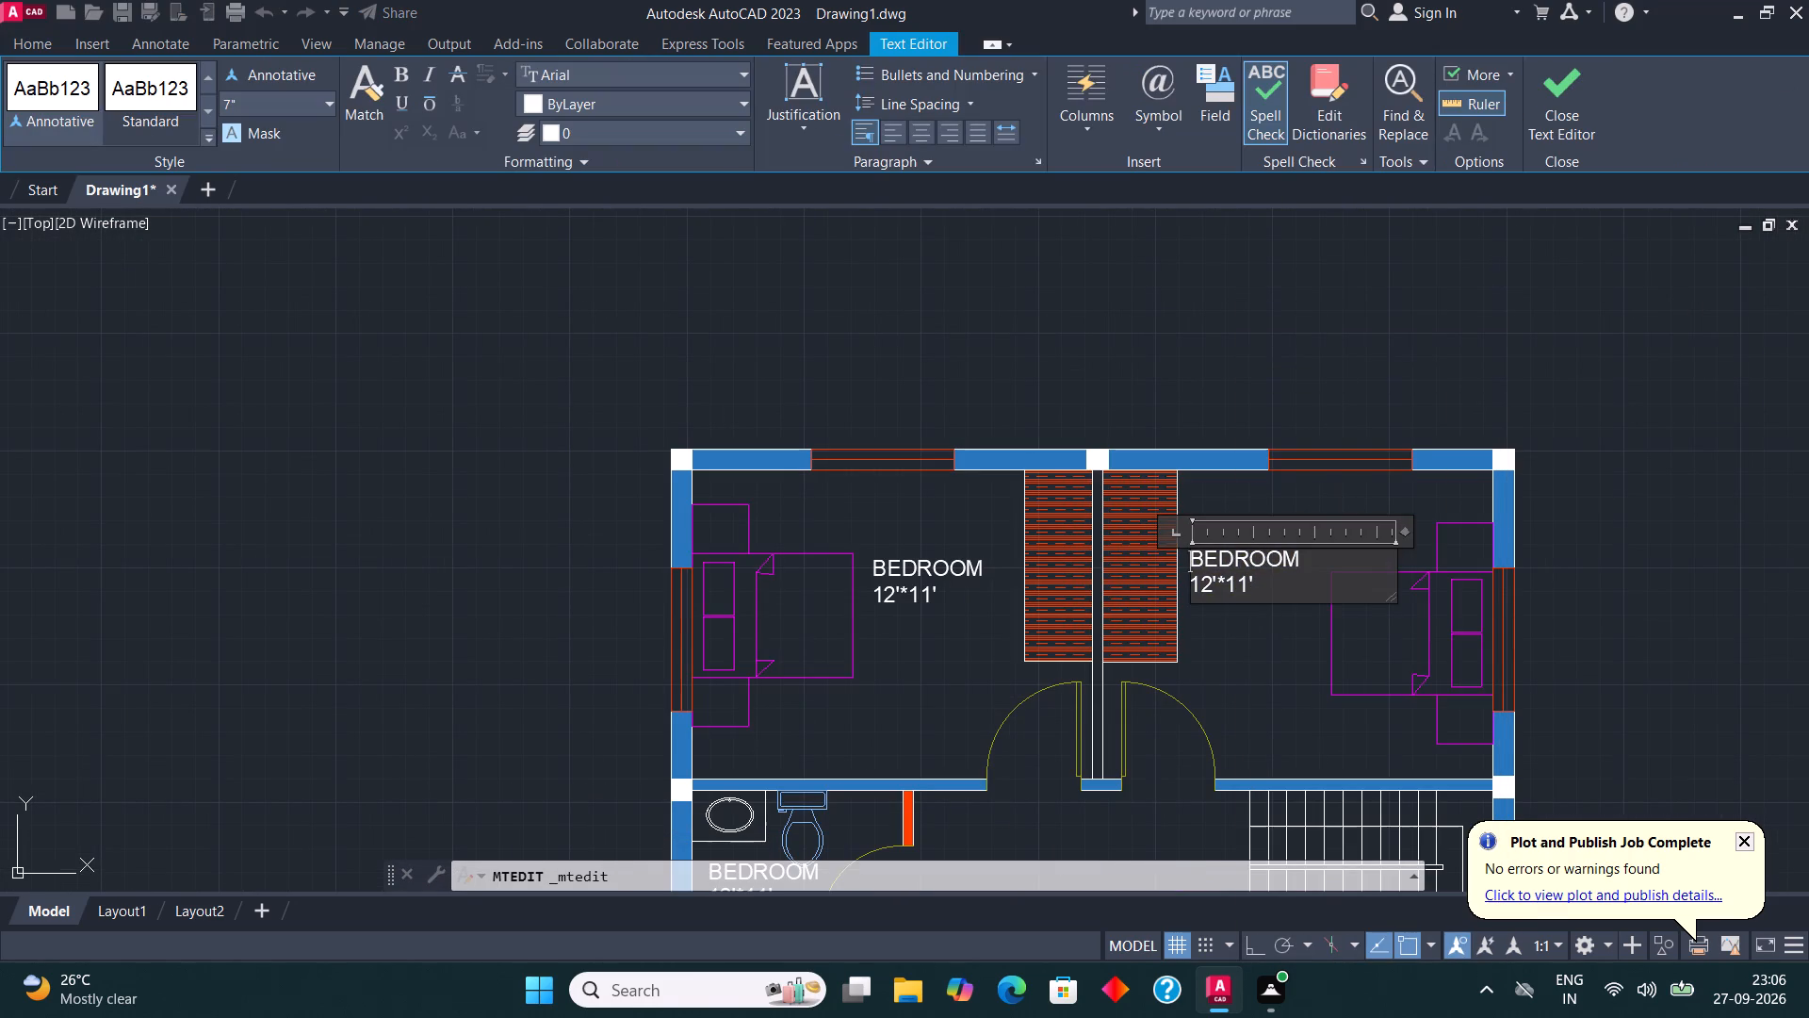
{"action": "left_click", "coordinate": [1264, 589]}
{"action": "key", "text": "BackSpace"}
{"action": "key", "text": "BackSpace"}
{"action": "type", "text": "0'"}
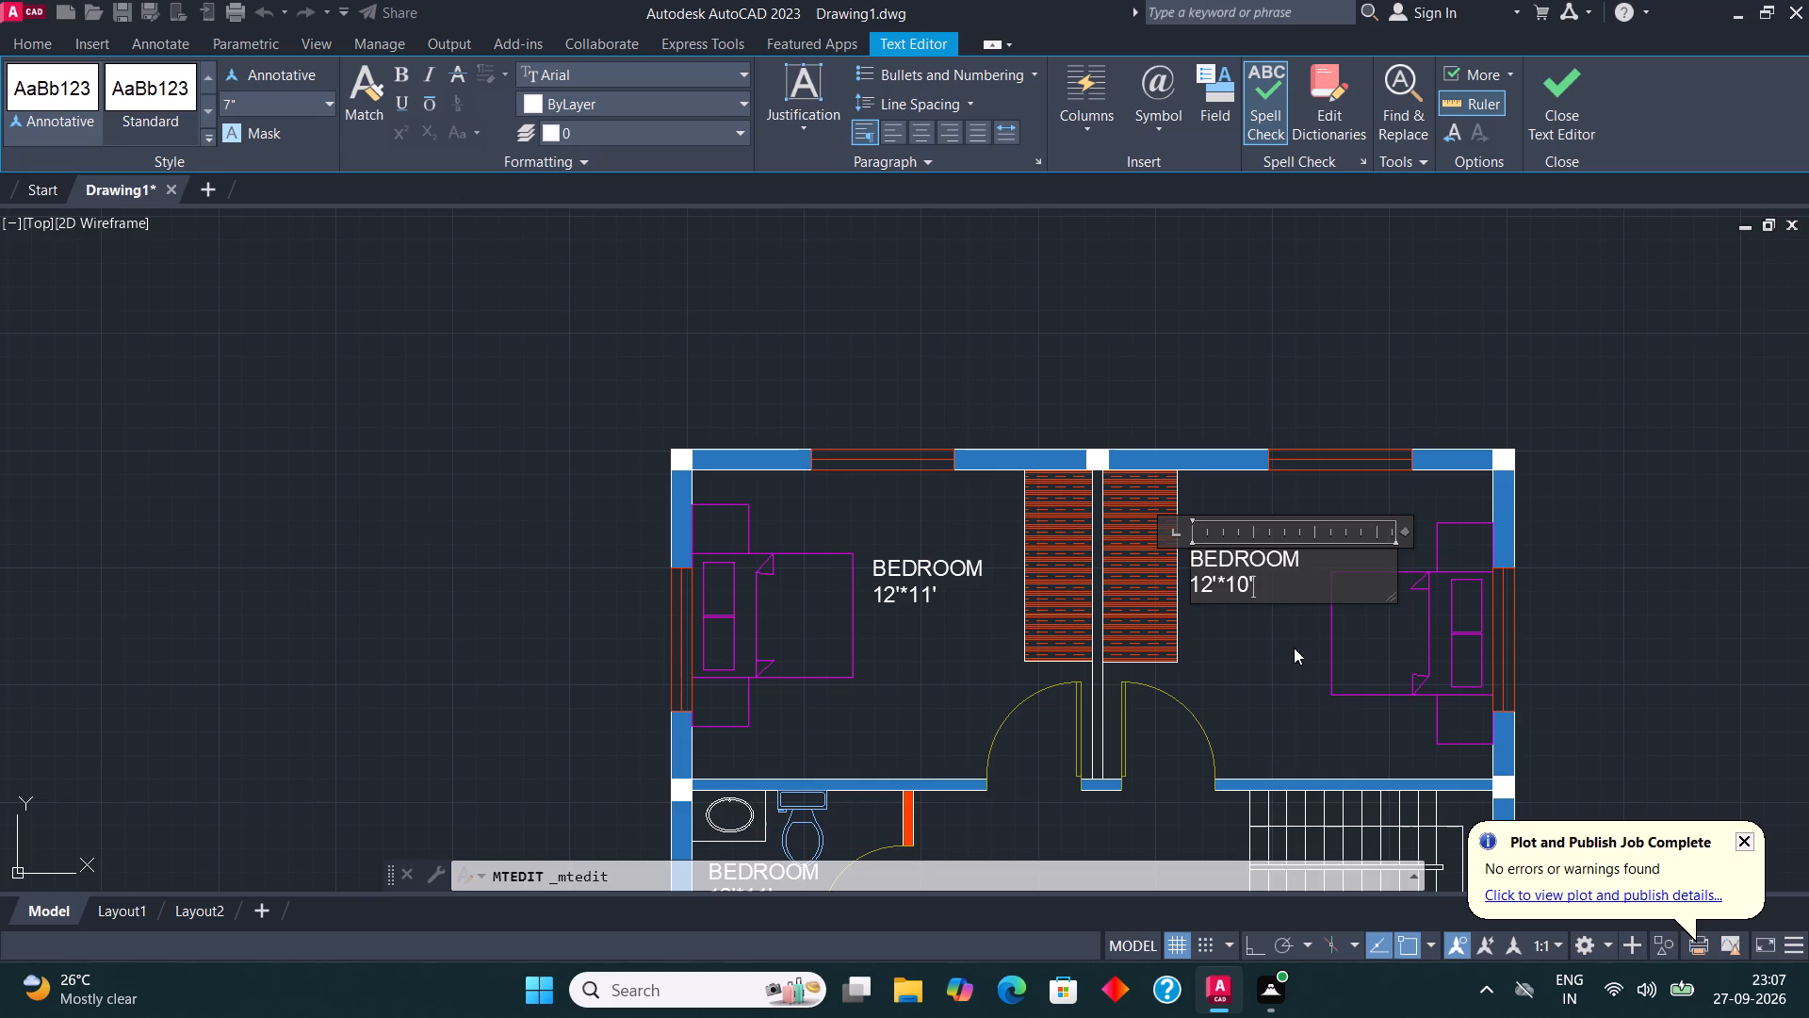
{"action": "type", "text": "6\""}
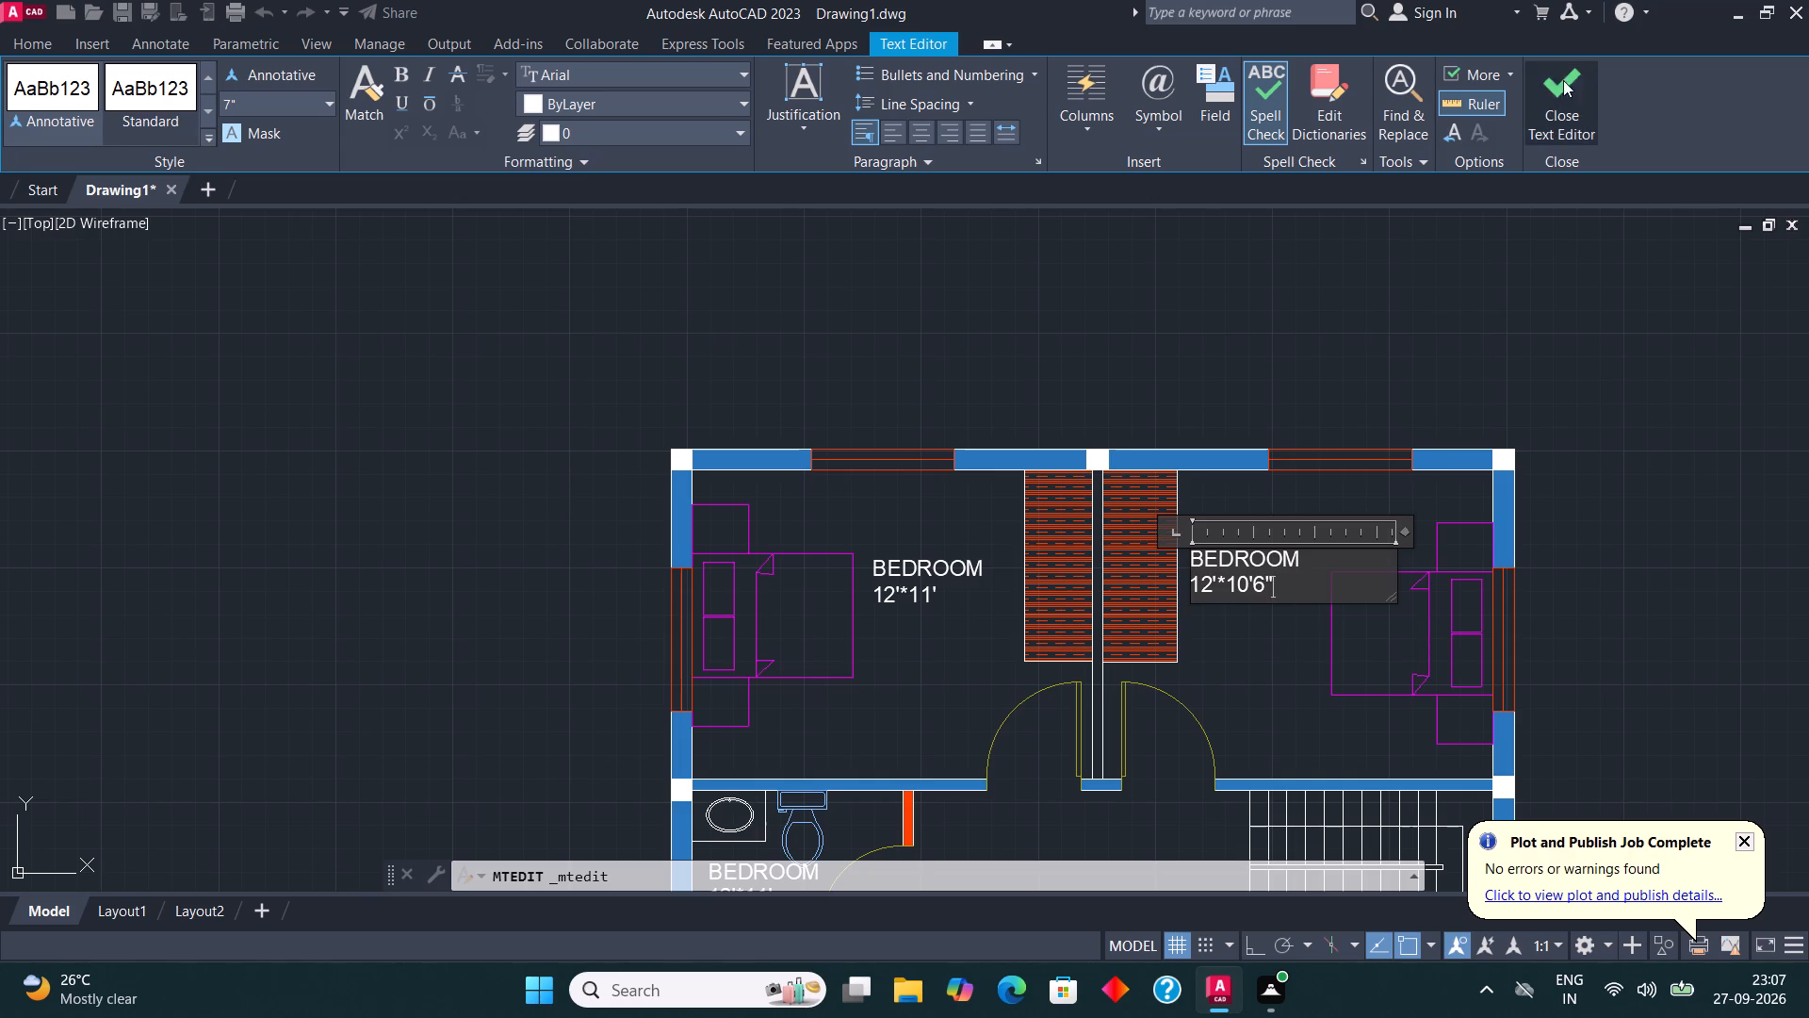
{"action": "left_click", "coordinate": [1566, 93]}
Replace the copied label's text in the toilet with TOILET and 7'6"*5' on two lines.
{"action": "scroll", "coordinate": [1035, 415], "scroll_direction": "down", "scroll_amount": 3}
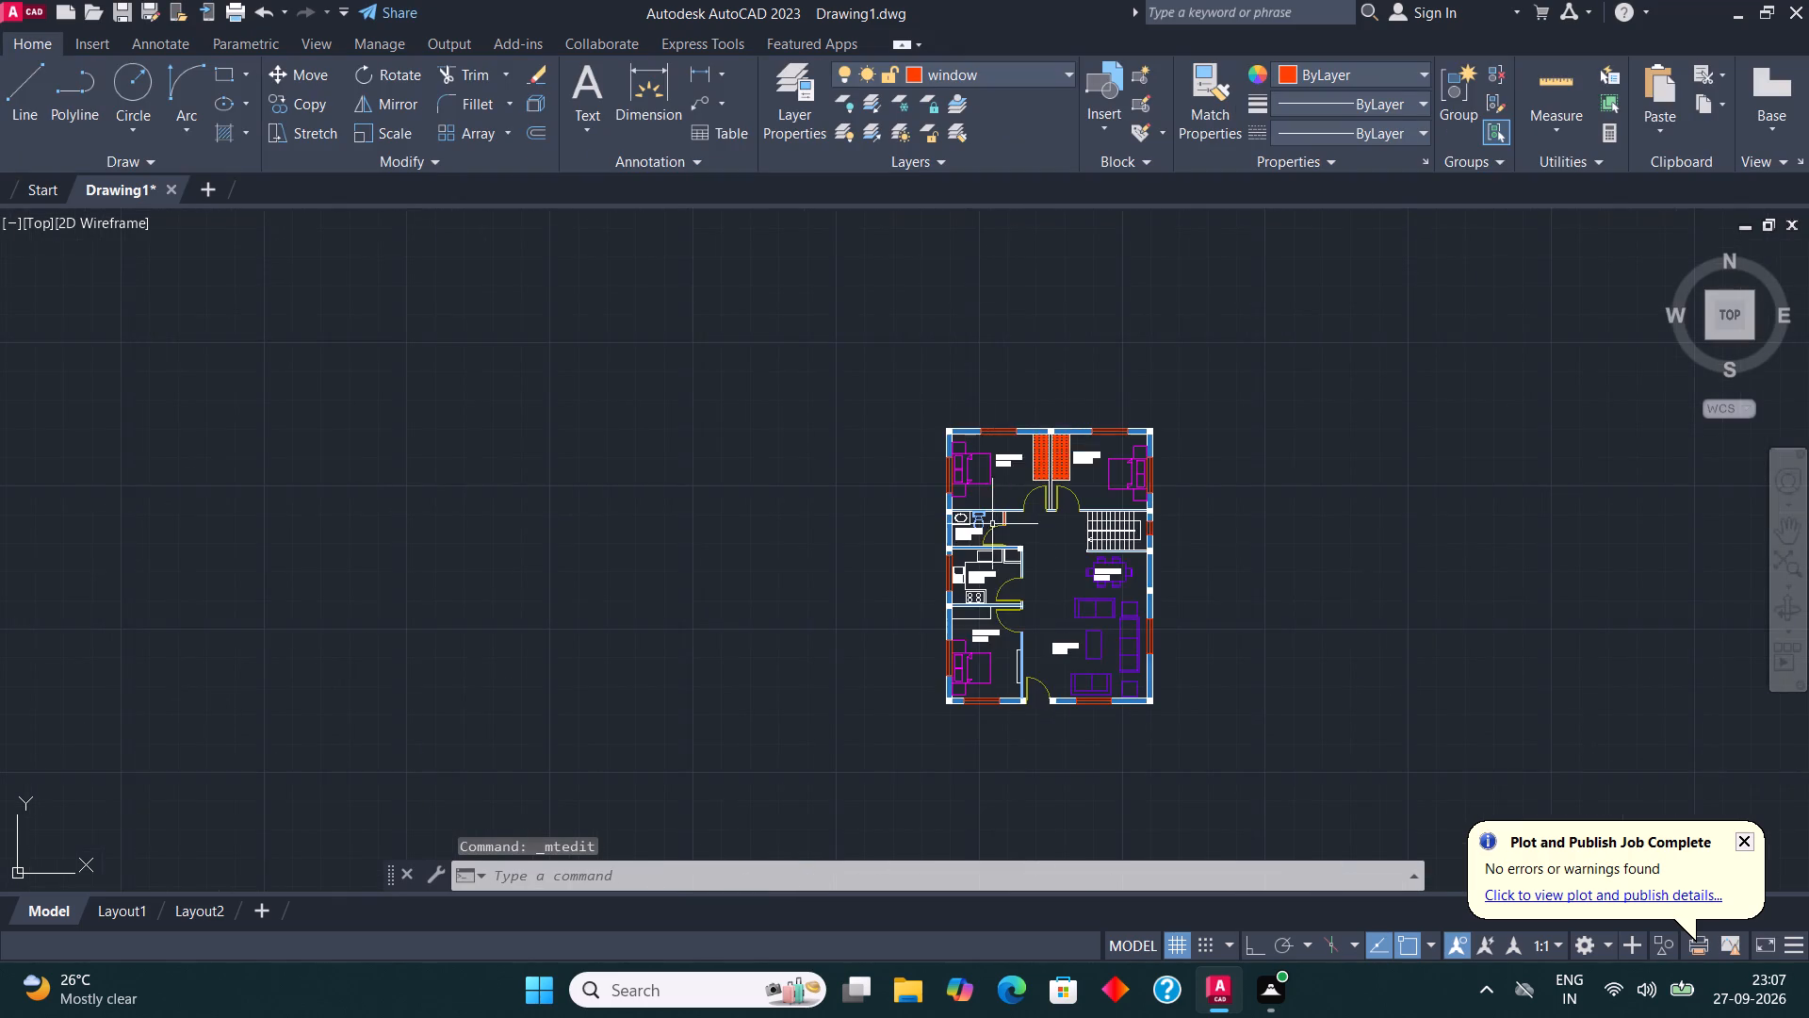
{"action": "scroll", "coordinate": [992, 524], "scroll_direction": "up", "scroll_amount": 3}
{"action": "left_click", "coordinate": [899, 558]}
{"action": "right_click", "coordinate": [898, 558]}
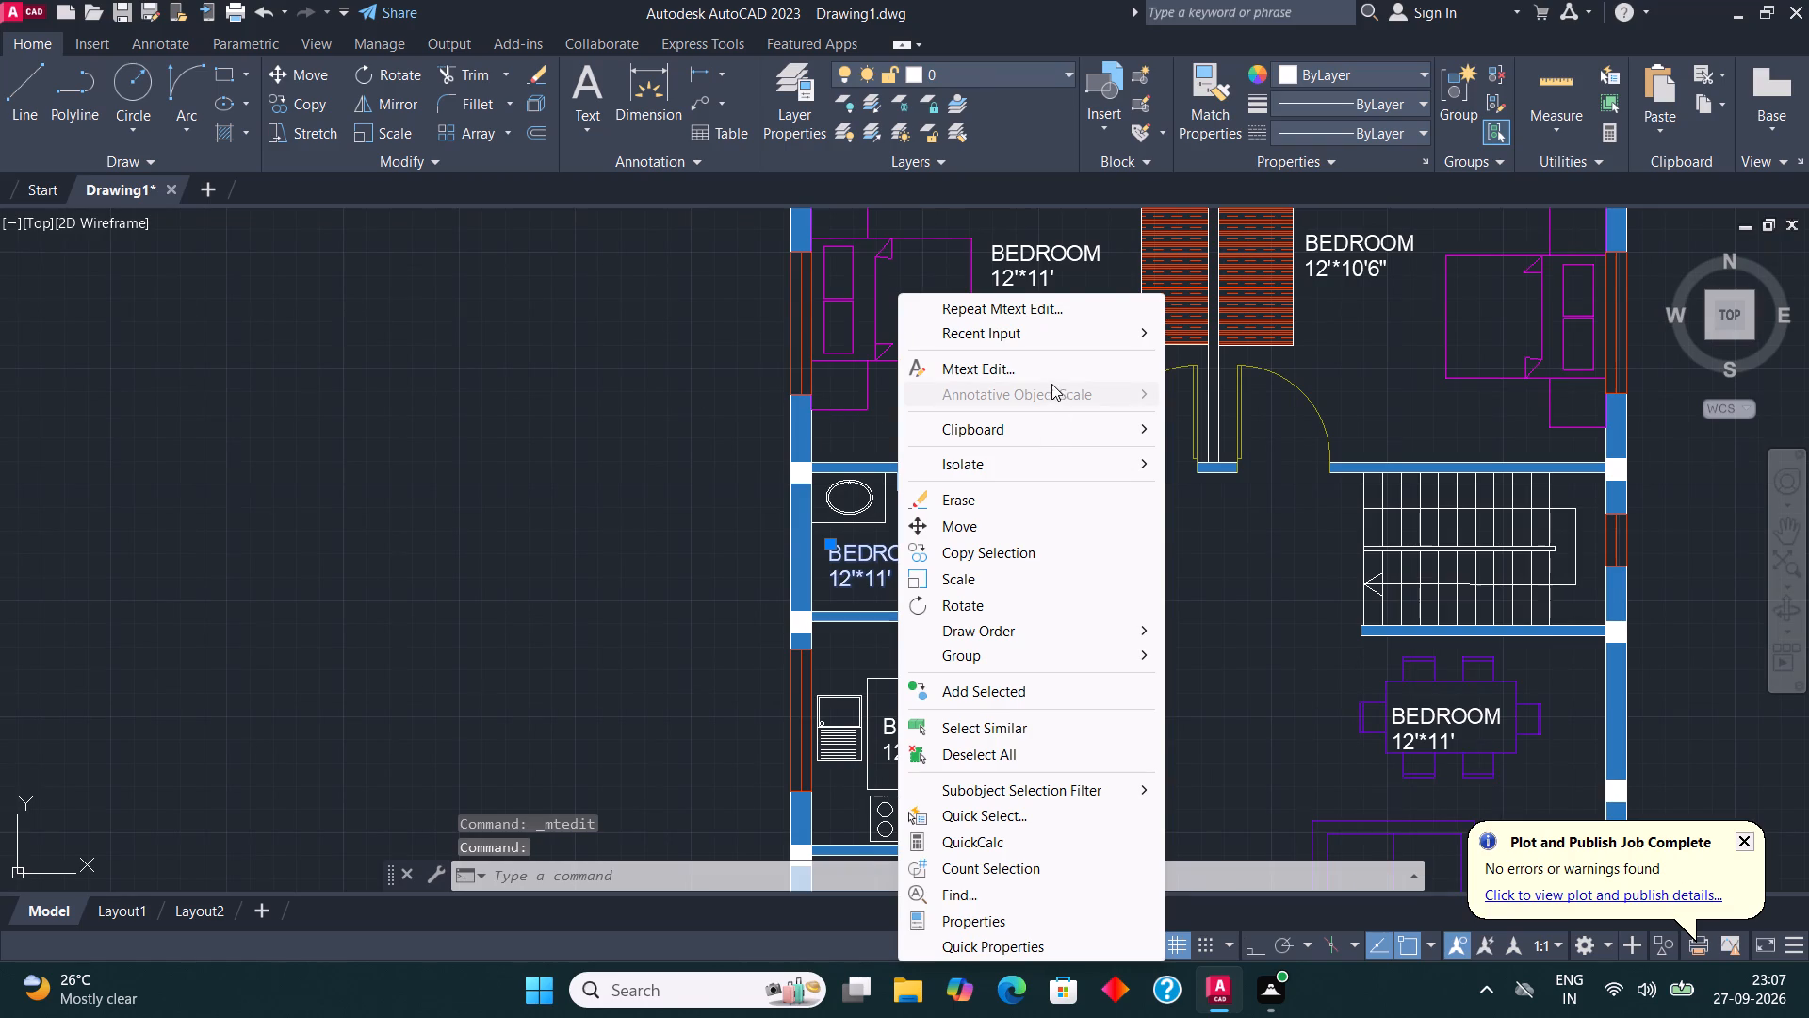
{"action": "left_click", "coordinate": [1047, 368]}
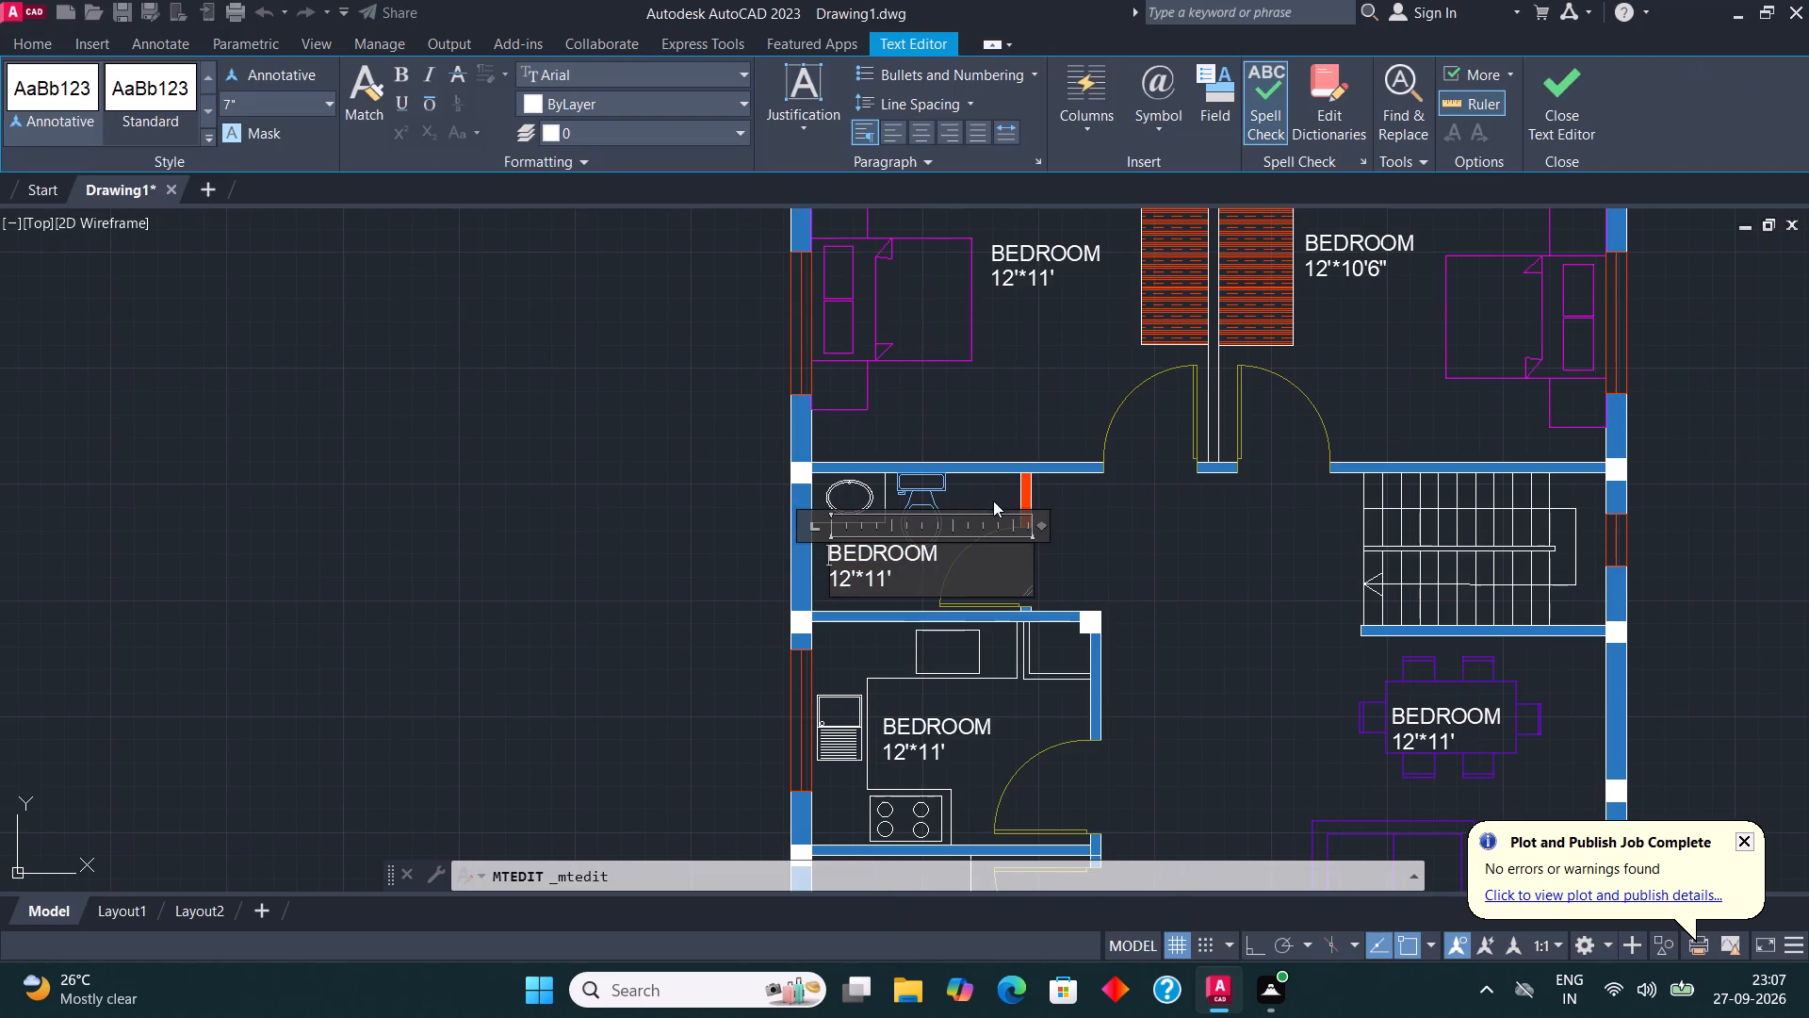
{"action": "left_click", "coordinate": [915, 573]}
{"action": "key", "text": "BackSpace"}
{"action": "key", "text": "BackSpace"}
{"action": "key", "text": "BackSpace"}
{"action": "key", "text": "BackSpace"}
{"action": "key", "text": "BackSpace"}
{"action": "key", "text": "BackSpace"}
{"action": "key", "text": "BackSpace"}
{"action": "key", "text": "BackSpace"}
{"action": "key", "text": "BackSpace"}
{"action": "key", "text": "BackSpace"}
{"action": "key", "text": "BackSpace"}
{"action": "key", "text": "BackSpace"}
{"action": "key", "text": "BackSpace"}
{"action": "key", "text": "BackSpace"}
{"action": "key", "text": "BackSpace"}
{"action": "key", "text": "BackSpace"}
{"action": "key", "text": "BackSpace"}
{"action": "key", "text": "BackSpace"}
{"action": "key", "text": "BackSpace"}
{"action": "key", "text": "BackSpace"}
{"action": "type", "text": "TOILET"}
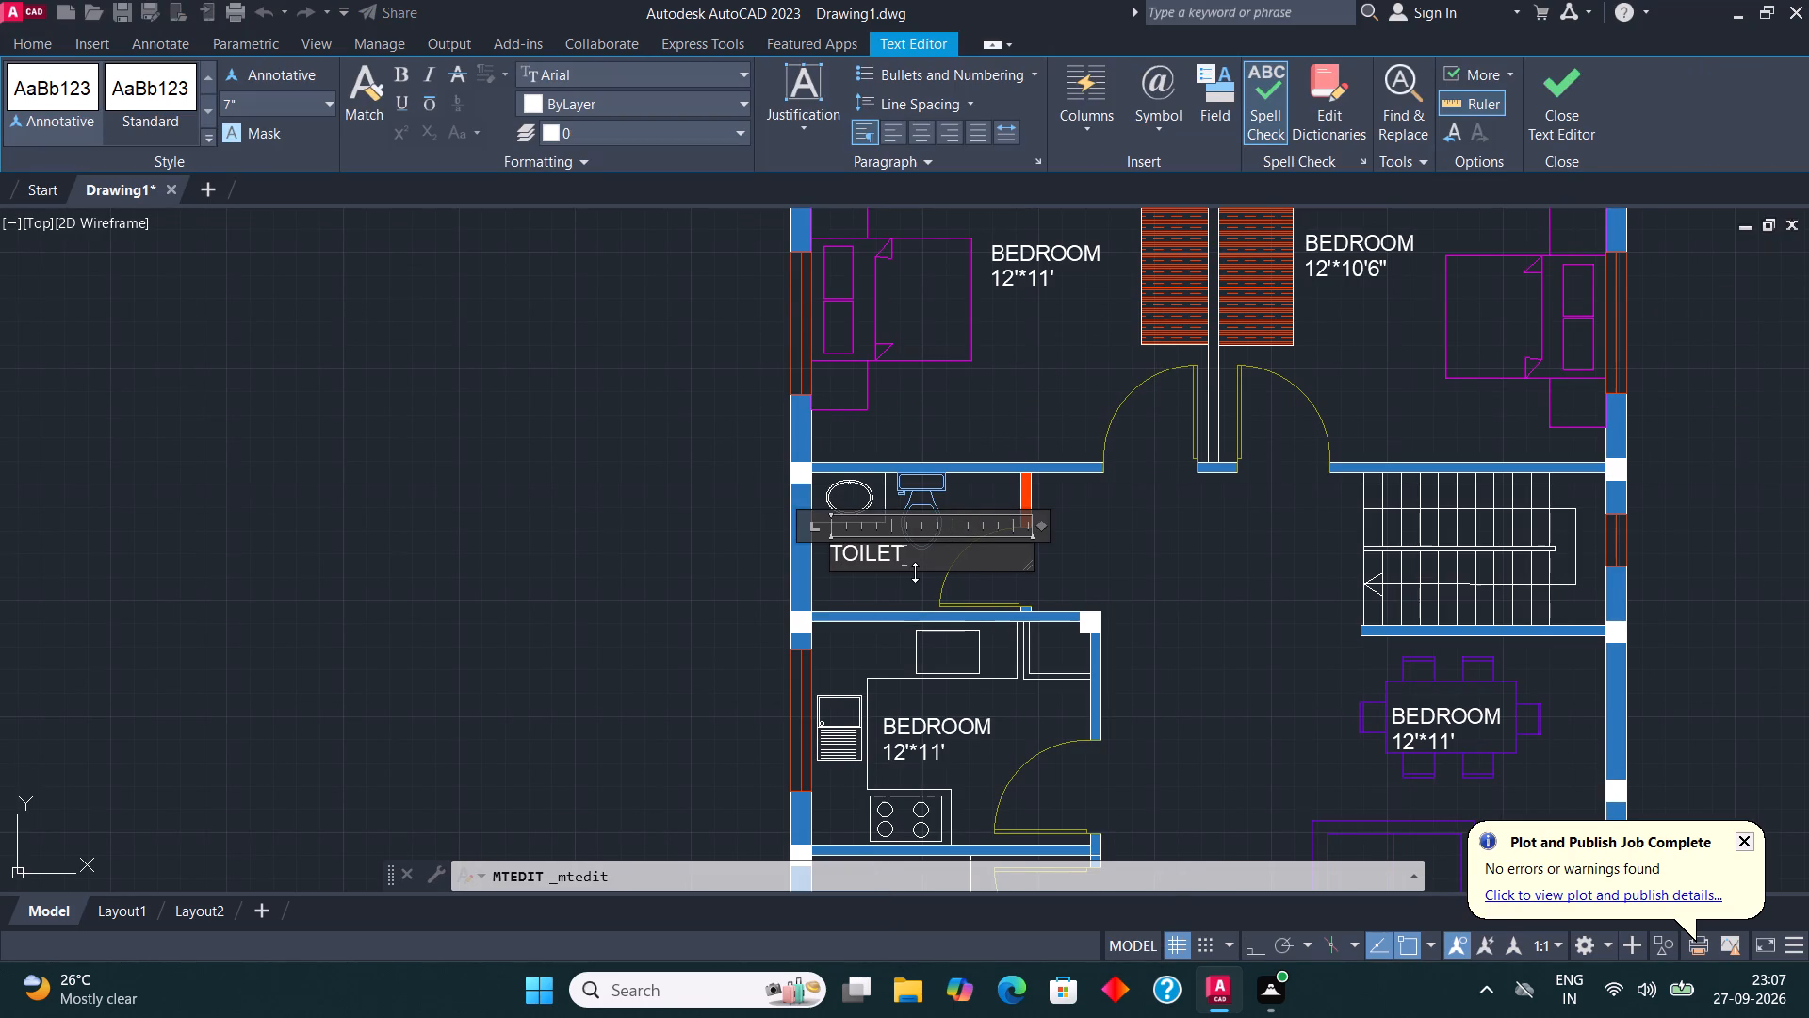
{"action": "key", "text": "Return"}
{"action": "type", "text": "7'9"}
{"action": "key", "text": "BackSpace"}
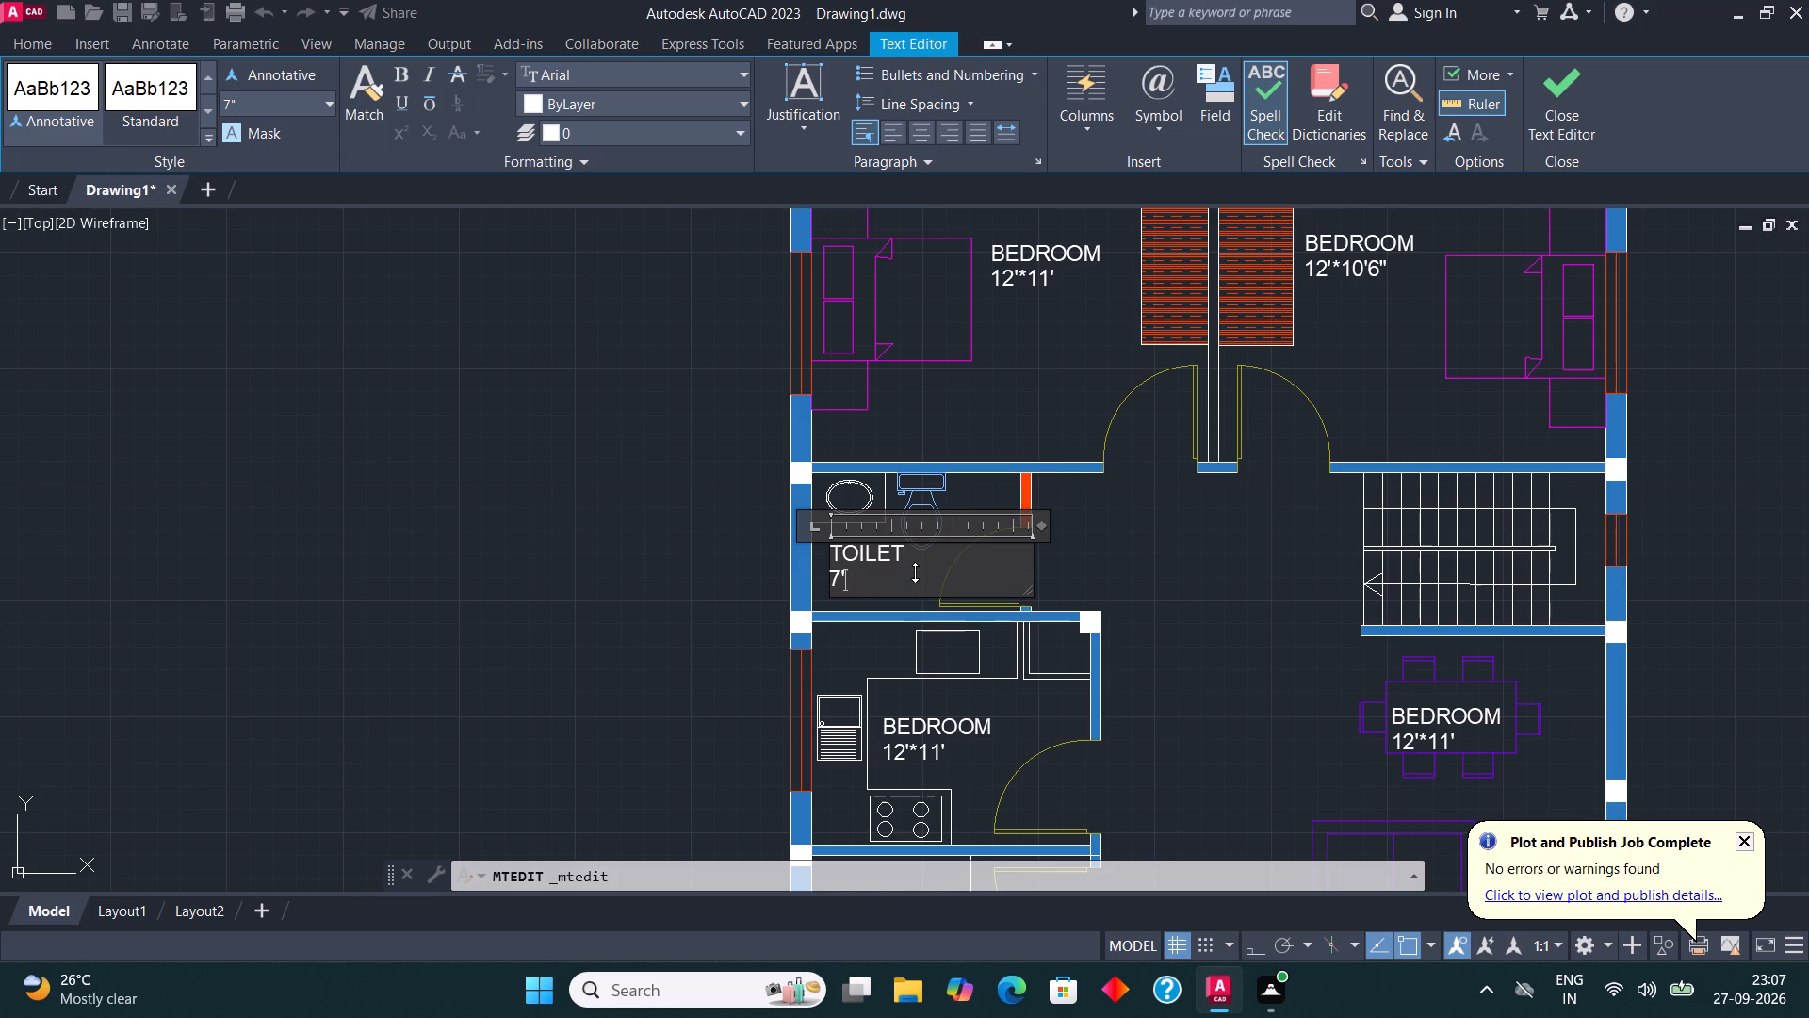
{"action": "type", "text": "6\""}
{"action": "type", "text": "*5'"}
{"action": "left_click", "coordinate": [1572, 92]}
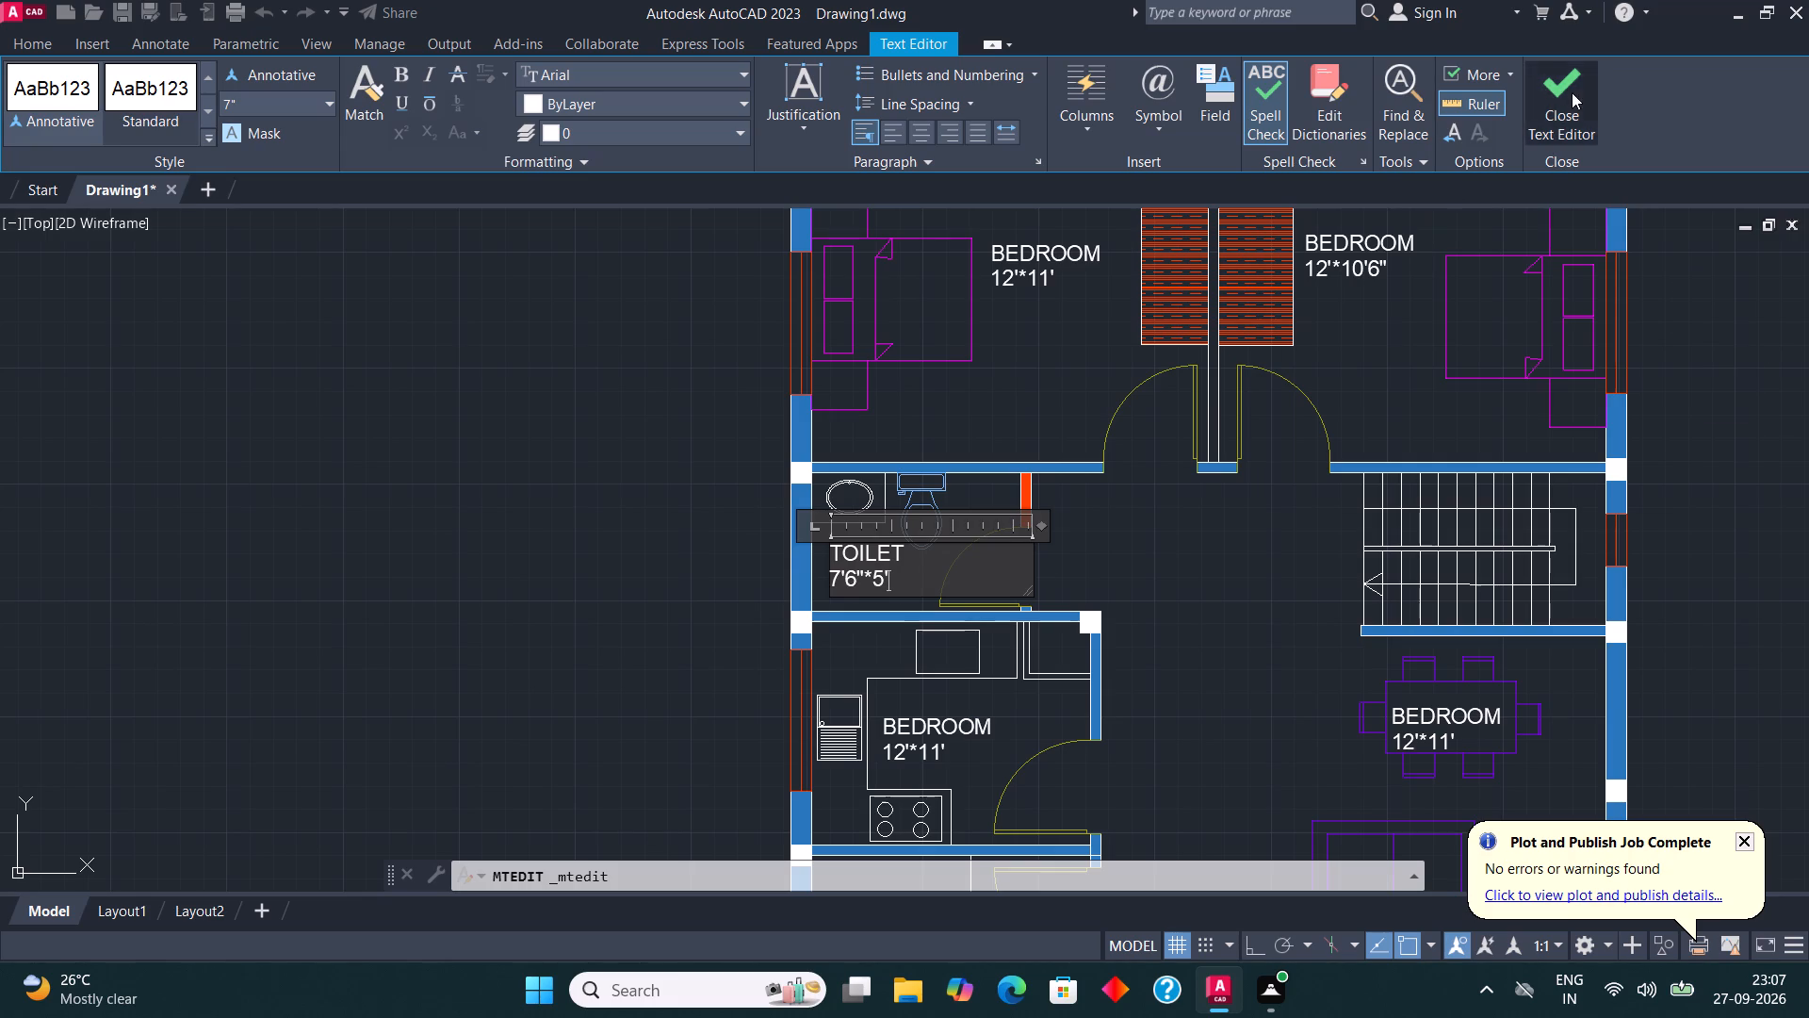
Replace the copied label's text in the kitchen with KITCHEN and 10'*8' on two lines.
{"action": "scroll", "coordinate": [1149, 395], "scroll_direction": "down", "scroll_amount": 2}
{"action": "scroll", "coordinate": [1092, 506], "scroll_direction": "up", "scroll_amount": 3}
{"action": "left_click", "coordinate": [963, 594]}
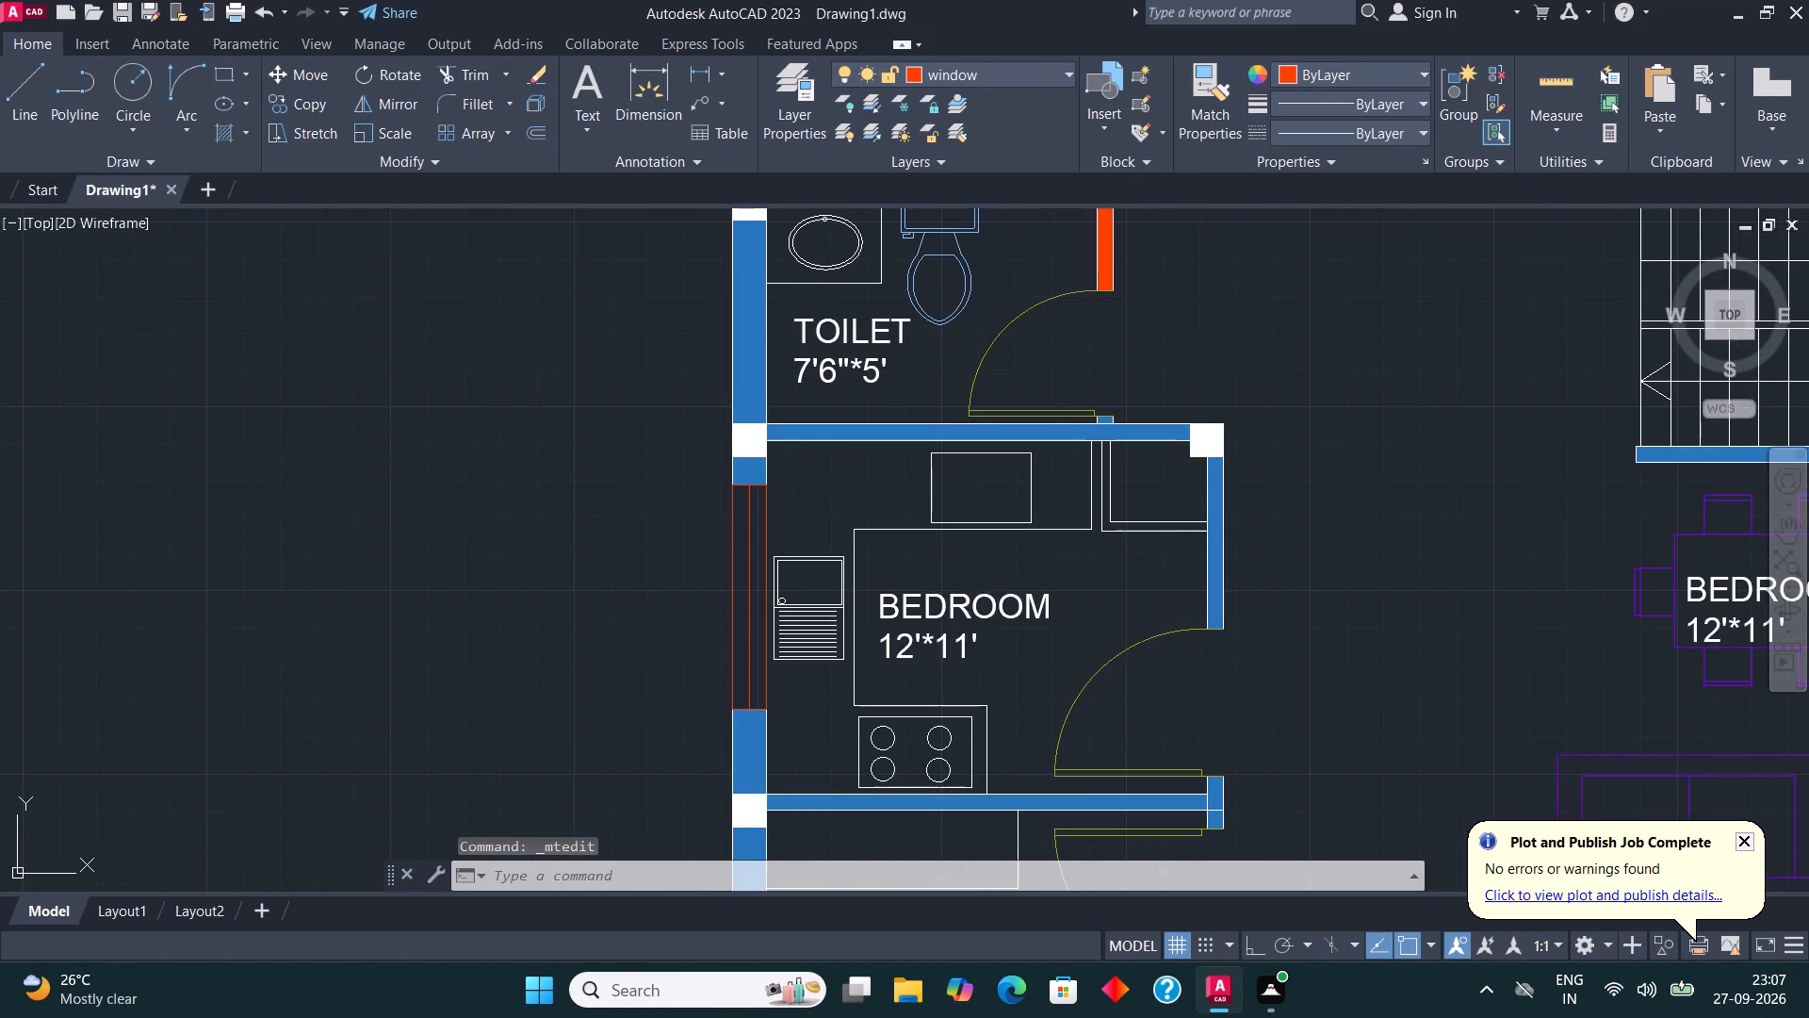
{"action": "right_click", "coordinate": [960, 594]}
{"action": "left_click", "coordinate": [1098, 380]}
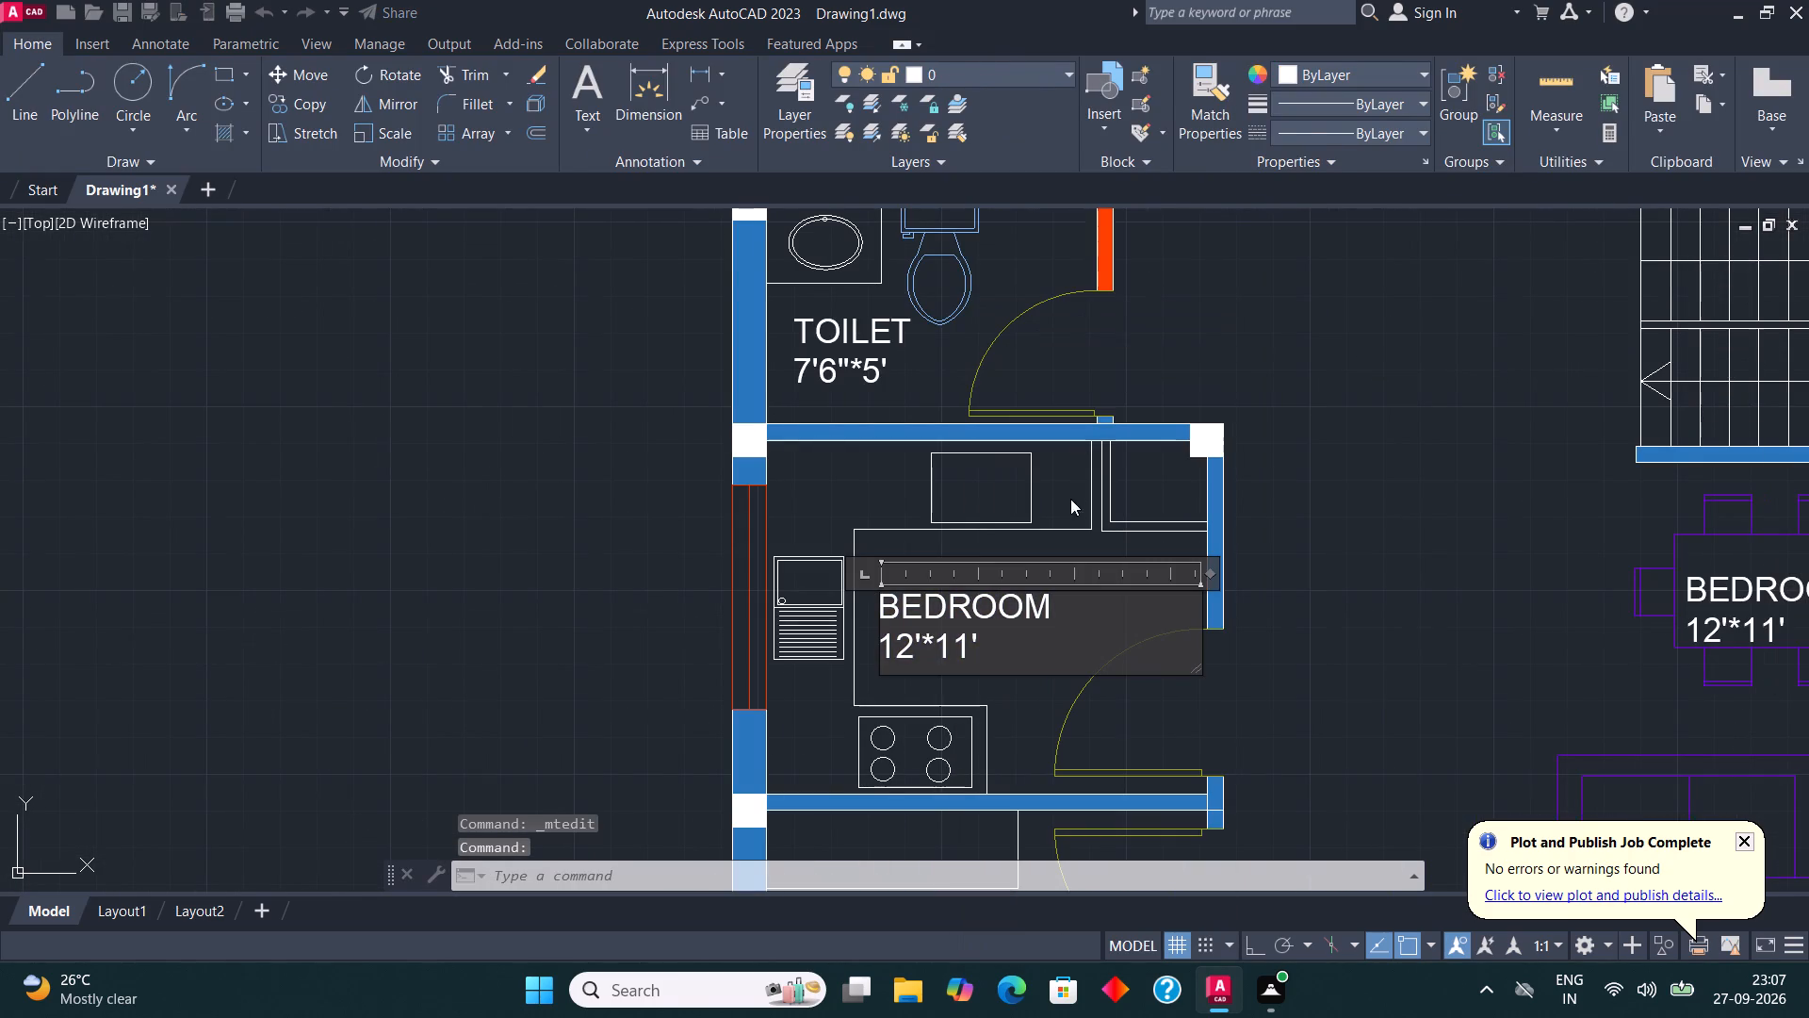
{"action": "left_click", "coordinate": [1003, 644]}
{"action": "key", "text": "BackSpace"}
{"action": "key", "text": "BackSpace"}
{"action": "key", "text": "BackSpace"}
{"action": "key", "text": "BackSpace"}
{"action": "key", "text": "BackSpace"}
{"action": "key", "text": "BackSpace"}
{"action": "key", "text": "BackSpace"}
{"action": "key", "text": "BackSpace"}
{"action": "key", "text": "BackSpace"}
{"action": "key", "text": "BackSpace"}
{"action": "key", "text": "BackSpace"}
{"action": "key", "text": "BackSpace"}
{"action": "key", "text": "BackSpace"}
{"action": "key", "text": "BackSpace"}
{"action": "key", "text": "BackSpace"}
{"action": "key", "text": "BackSpace"}
{"action": "key", "text": "BackSpace"}
{"action": "key", "text": "BackSpace"}
{"action": "key", "text": "BackSpace"}
{"action": "key", "text": "BackSpace"}
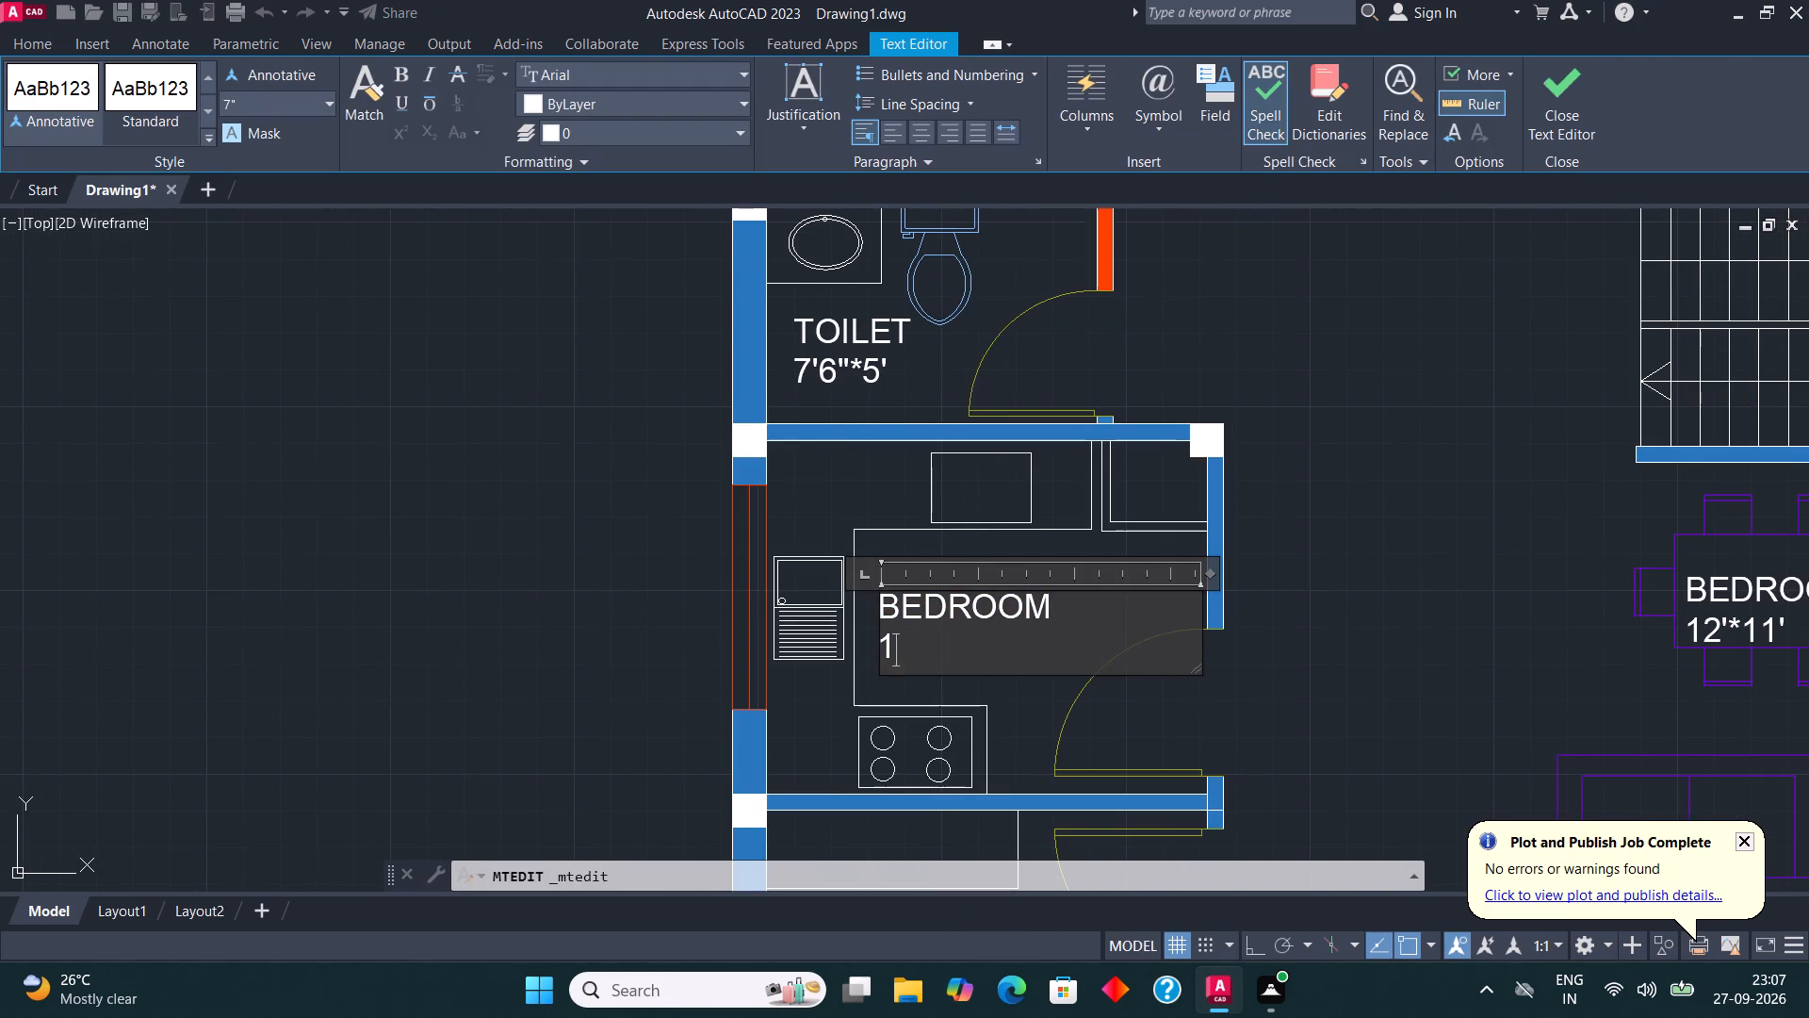
{"action": "type", "text": "KITCHEN"}
{"action": "key", "text": "Return"}
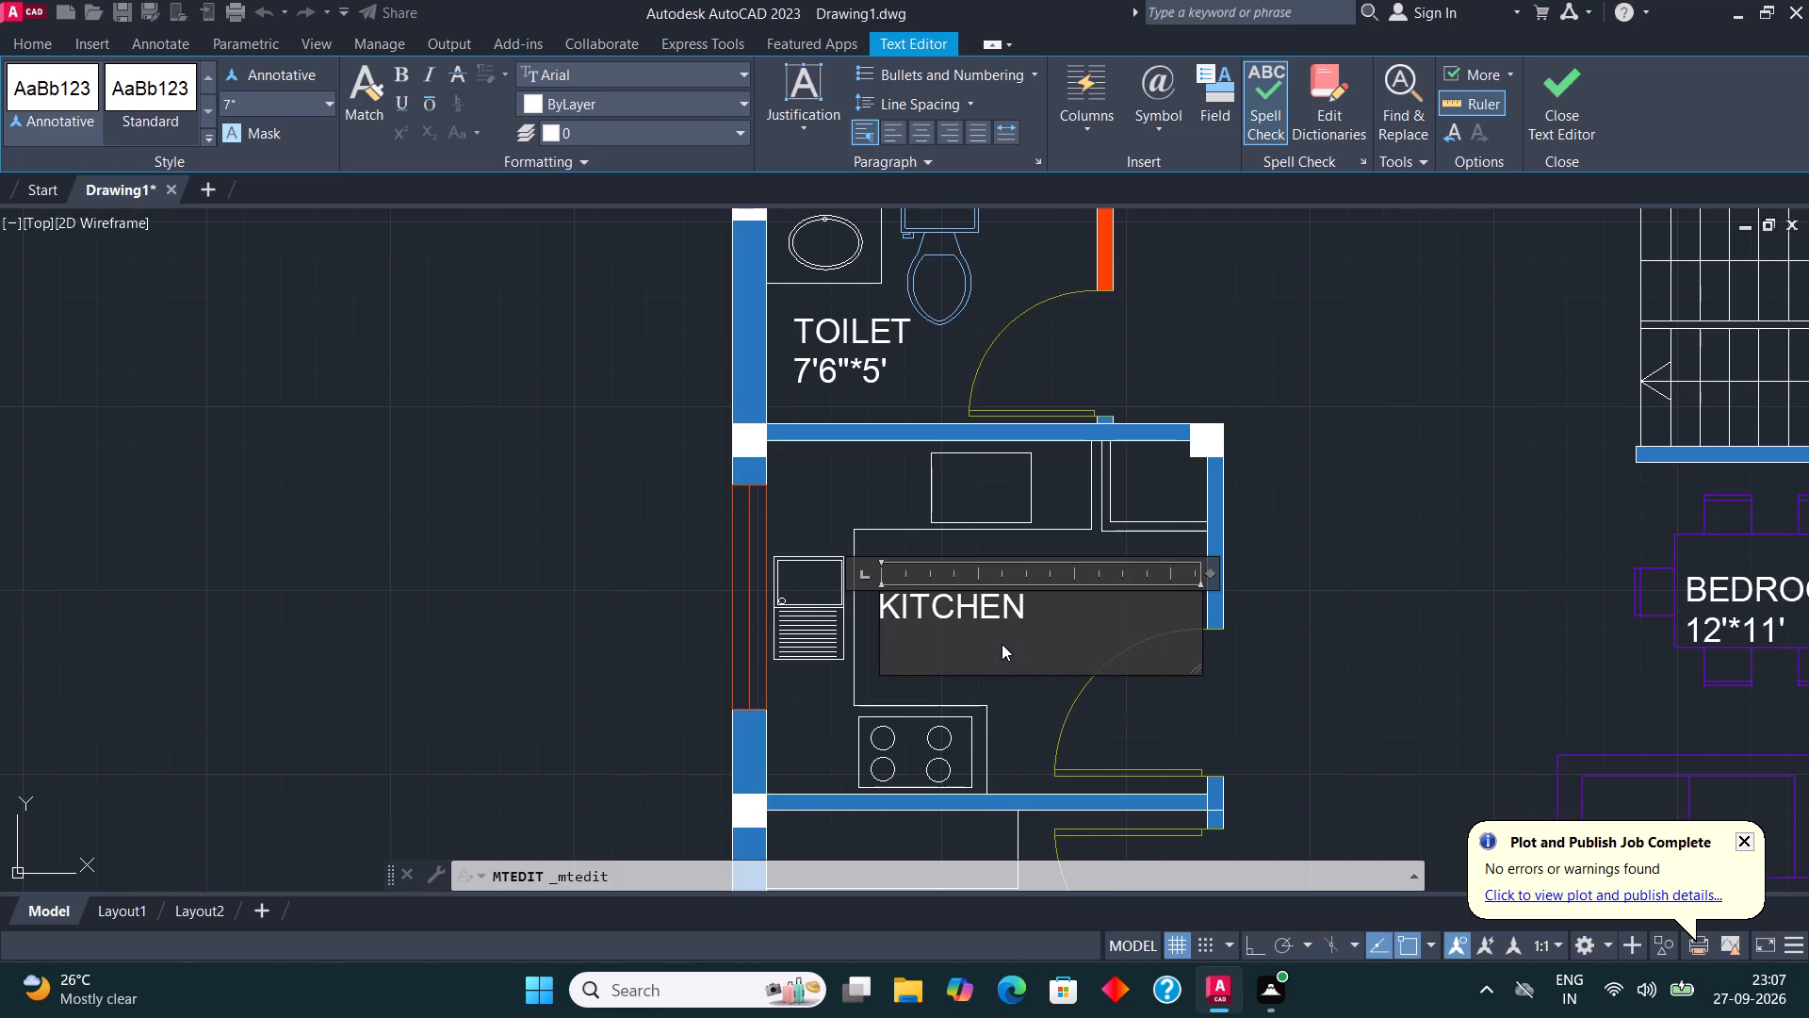
{"action": "type", "text": "10'"}
{"action": "key", "text": "asterisk"}
{"action": "type", "text": "8'"}
{"action": "left_click", "coordinate": [1564, 75]}
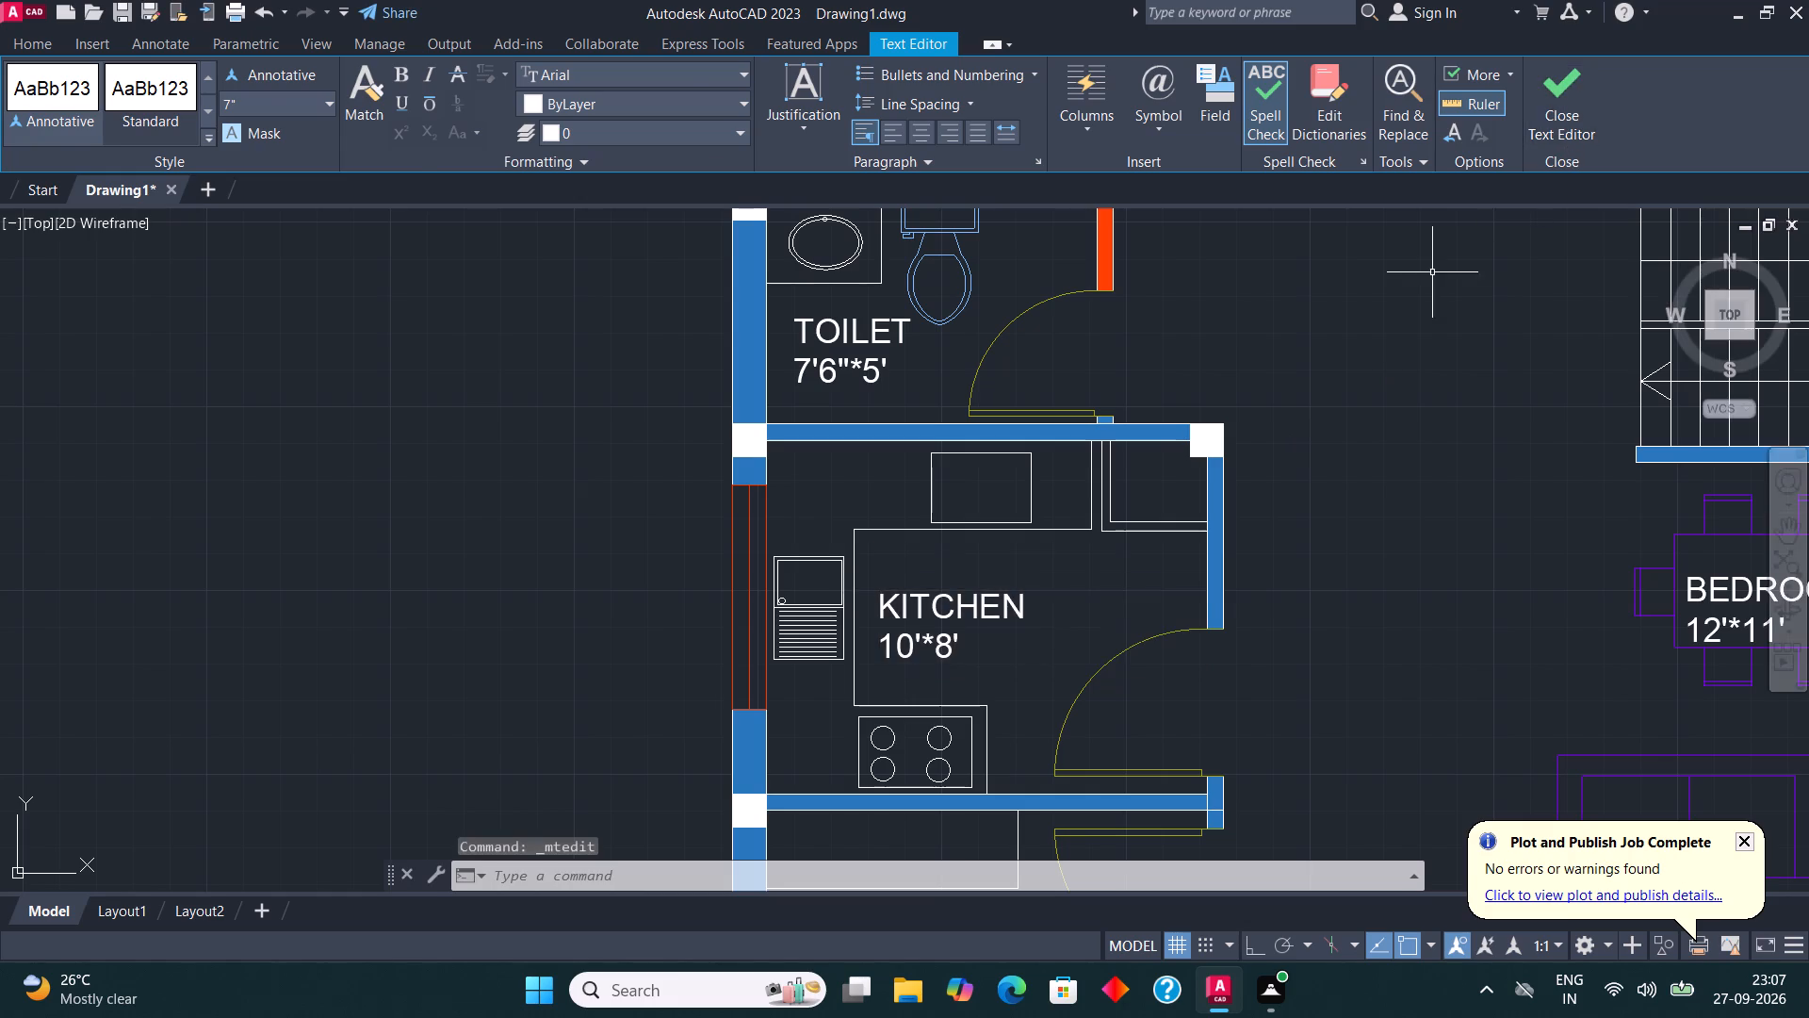
{"action": "scroll", "coordinate": [1018, 369], "scroll_direction": "down", "scroll_amount": 3}
{"action": "scroll", "coordinate": [1010, 523], "scroll_direction": "up", "scroll_amount": 2}
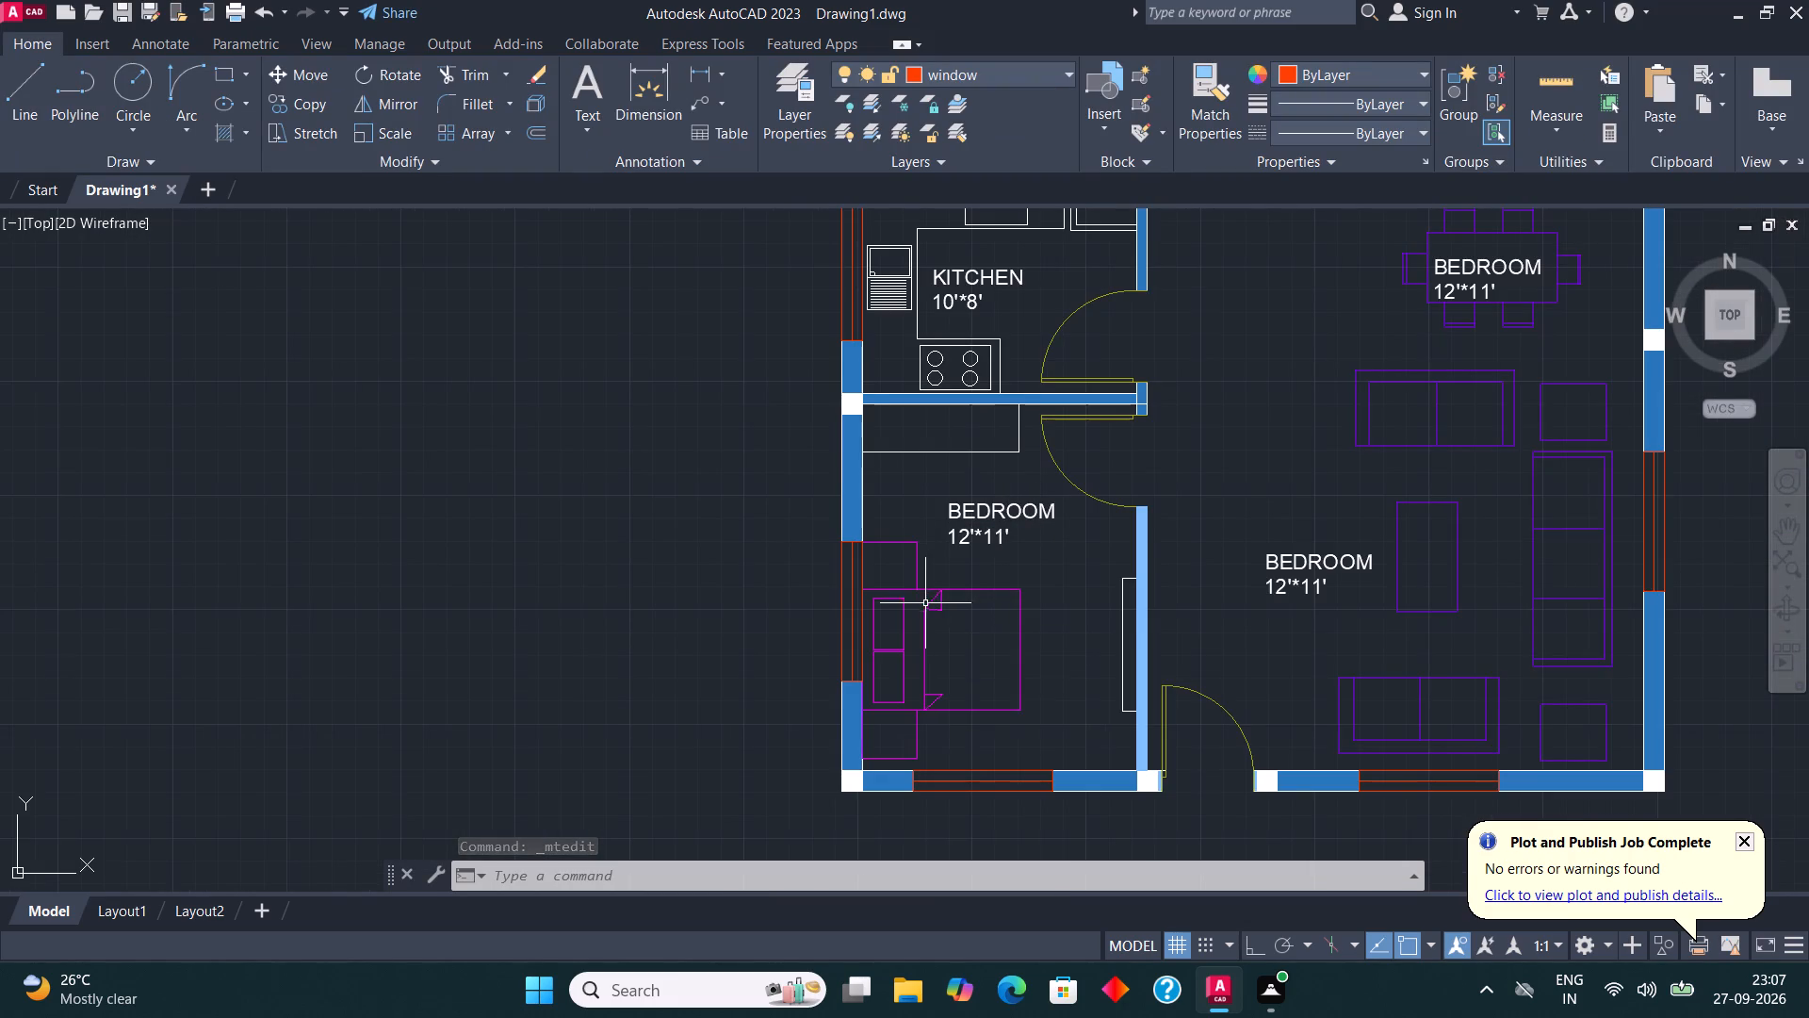
Replace the copied BEDROOM label's text in the living area with LIVING and 14'6"*12' on two lines.
{"action": "scroll", "coordinate": [932, 636], "scroll_direction": "down", "scroll_amount": 1}
{"action": "scroll", "coordinate": [1157, 596], "scroll_direction": "up", "scroll_amount": 2}
{"action": "left_click", "coordinate": [1151, 583]}
{"action": "right_click", "coordinate": [1150, 583]}
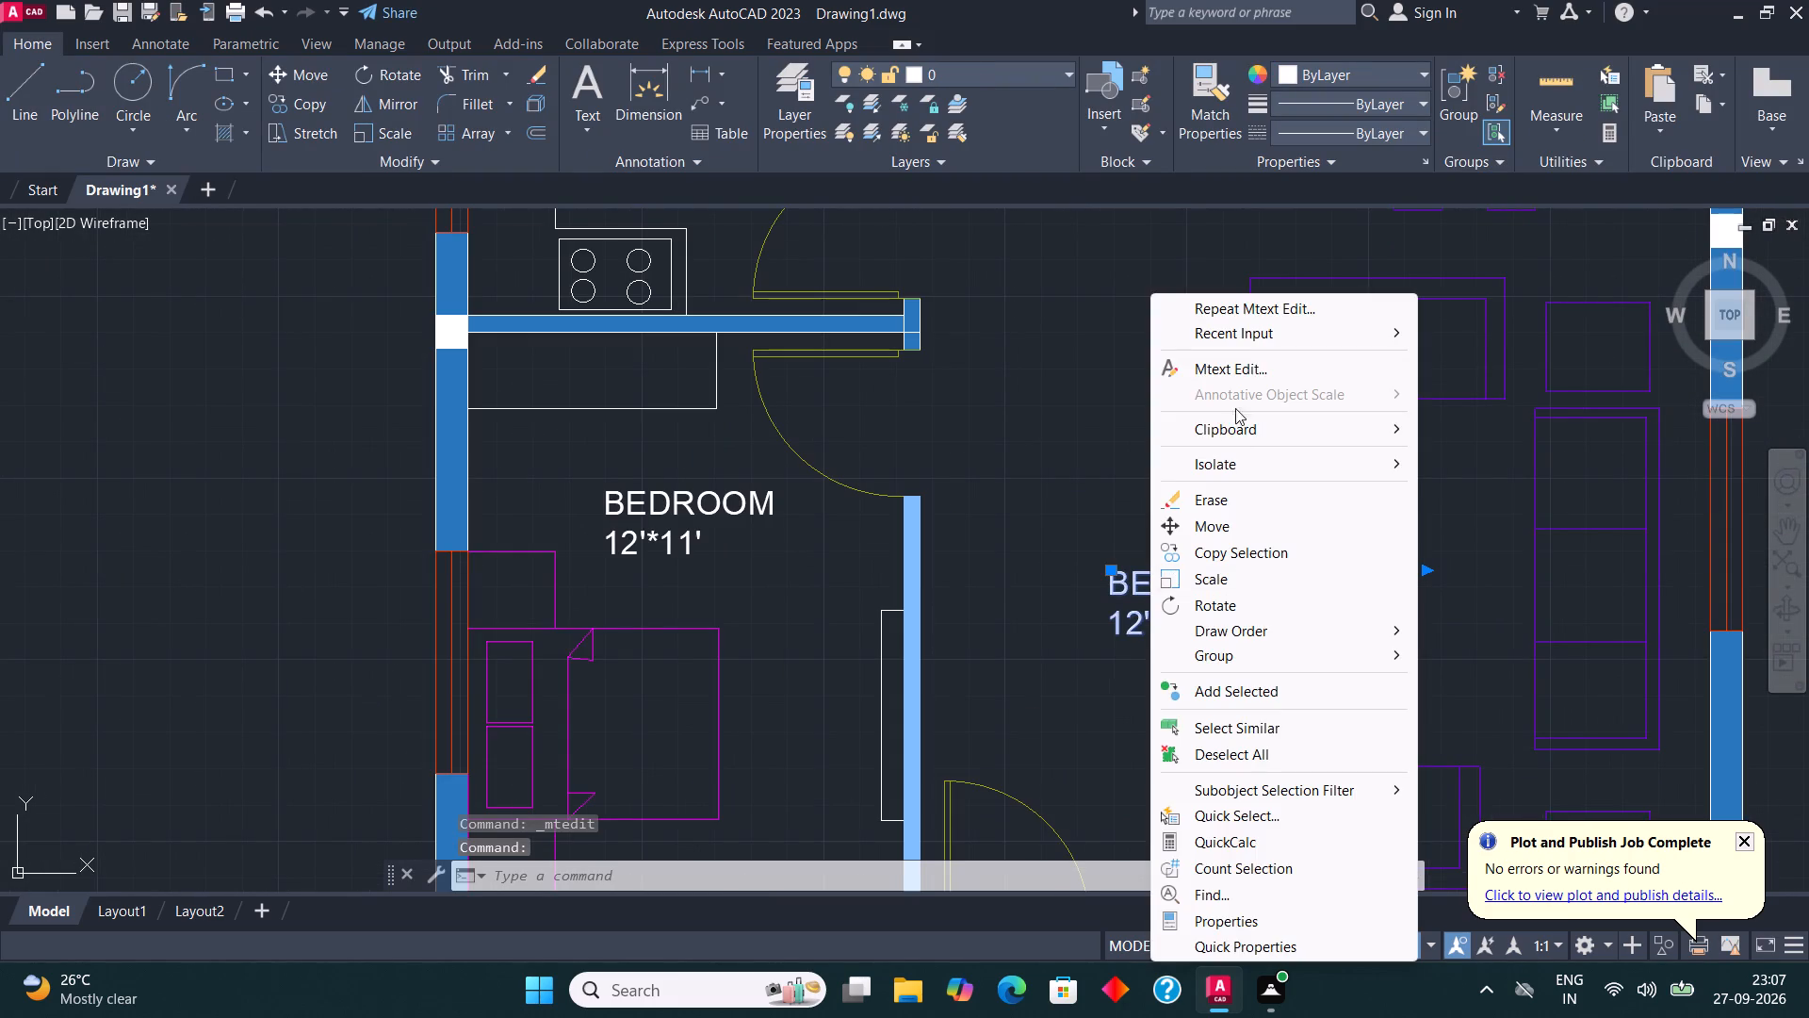
{"action": "left_click", "coordinate": [1247, 354]}
{"action": "left_click", "coordinate": [1224, 631]}
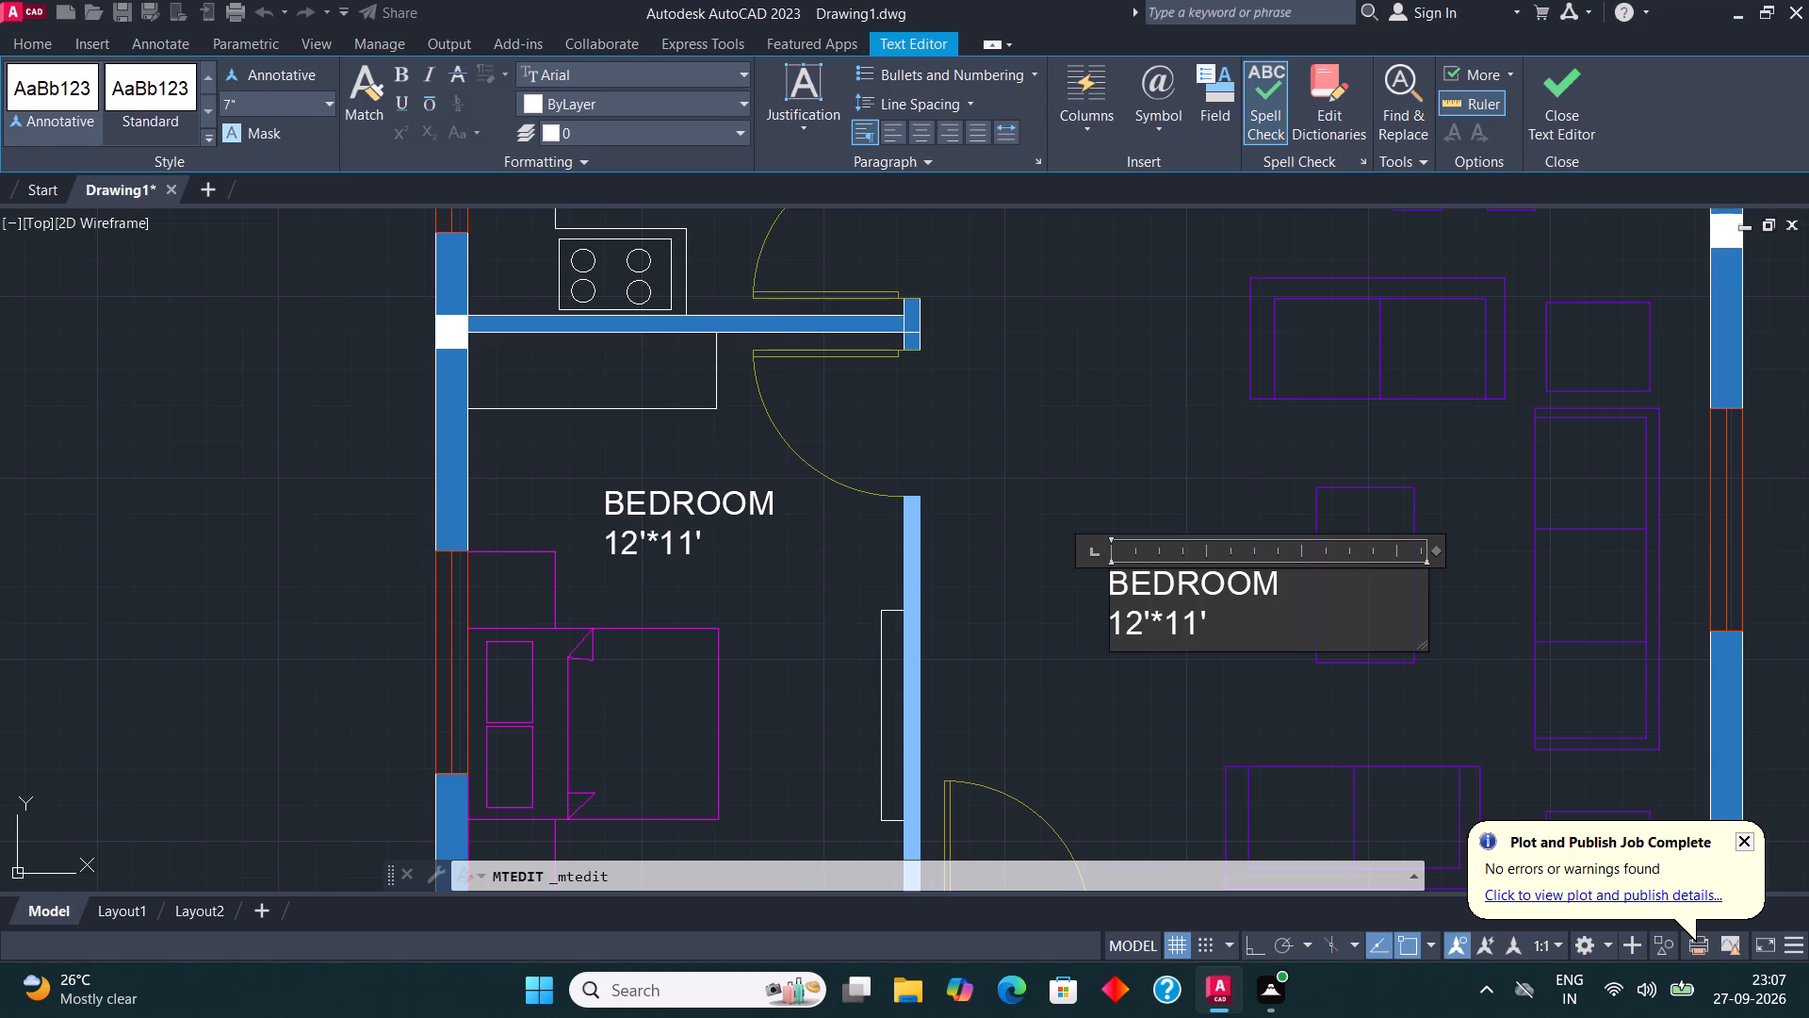
{"action": "key", "text": "BackSpace"}
{"action": "key", "text": "BackSpace"}
{"action": "key", "text": "BackSpace"}
{"action": "key", "text": "BackSpace"}
{"action": "key", "text": "BackSpace"}
{"action": "key", "text": "BackSpace"}
{"action": "key", "text": "BackSpace"}
{"action": "key", "text": "BackSpace"}
{"action": "key", "text": "BackSpace"}
{"action": "key", "text": "BackSpace"}
{"action": "key", "text": "BackSpace"}
{"action": "key", "text": "BackSpace"}
{"action": "key", "text": "BackSpace"}
{"action": "key", "text": "BackSpace"}
{"action": "key", "text": "BackSpace"}
{"action": "key", "text": "BackSpace"}
{"action": "key", "text": "BackSpace"}
{"action": "key", "text": "BackSpace"}
{"action": "key", "text": "BackSpace"}
{"action": "key", "text": "BackSpace"}
{"action": "type", "text": "LIVING"}
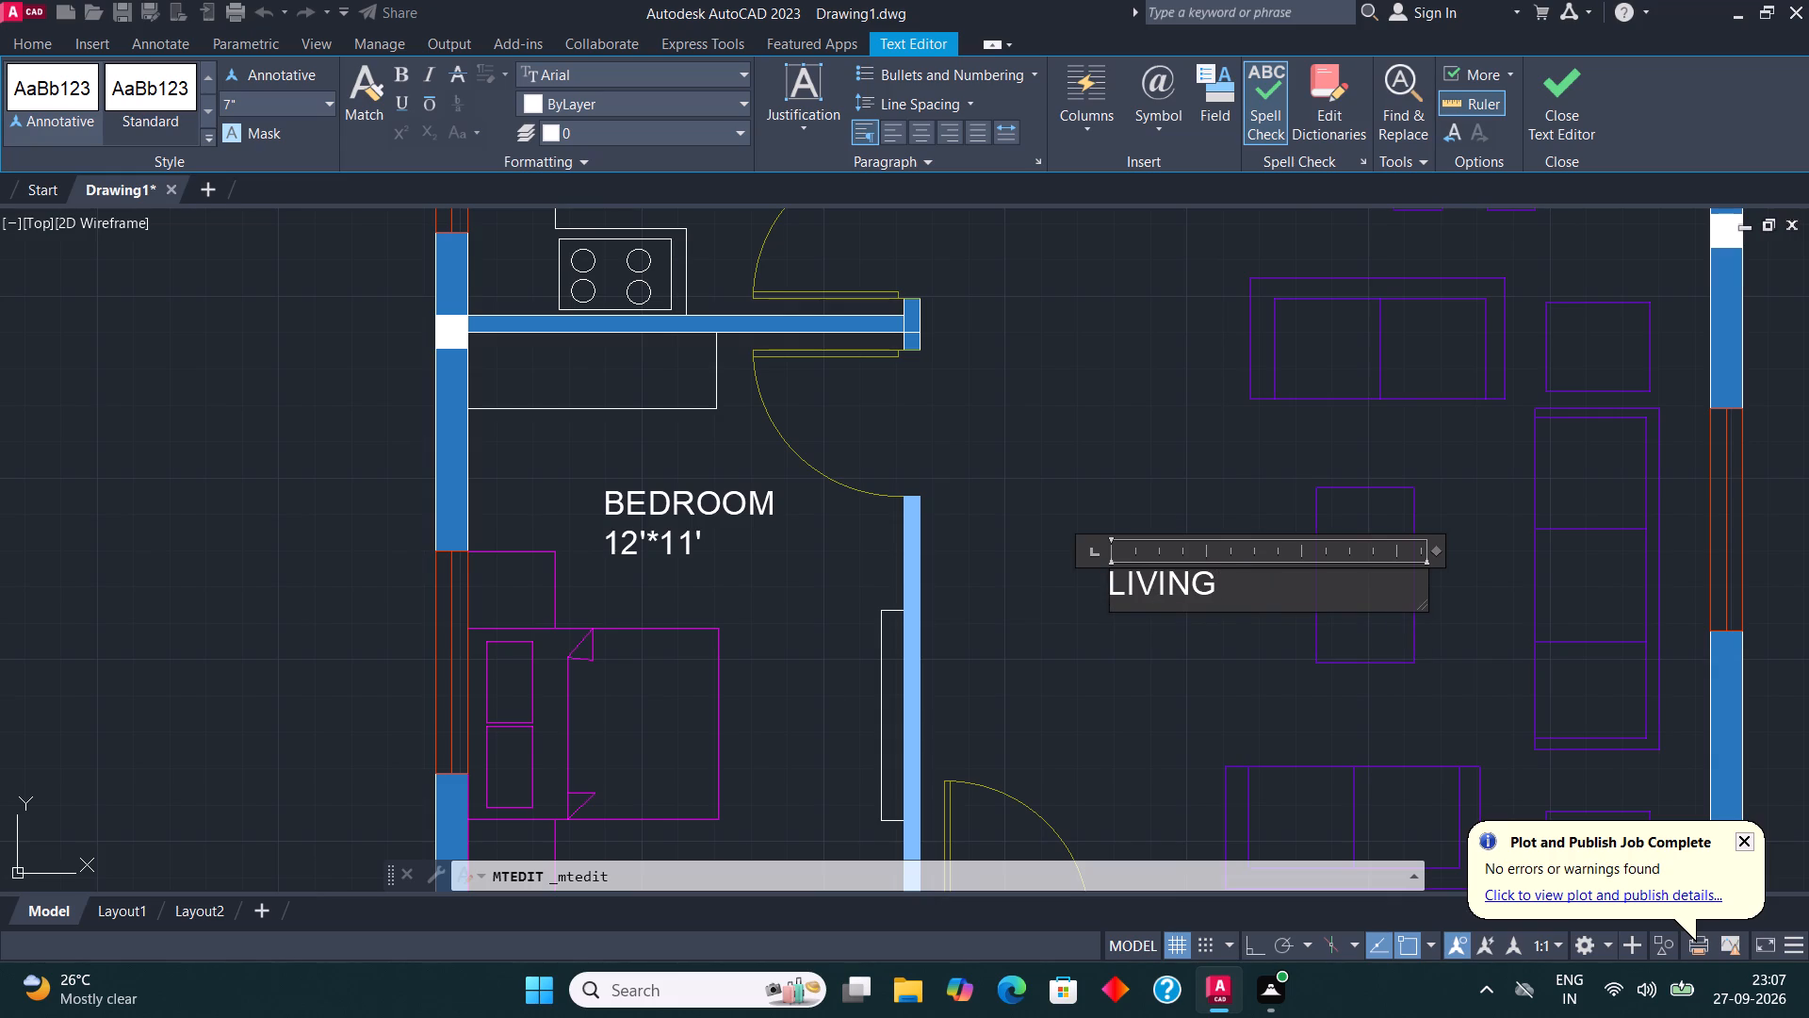
{"action": "type", "text": "'14'"}
{"action": "key", "text": "BackSpace"}
{"action": "key", "text": "BackSpace"}
{"action": "key", "text": "BackSpace"}
{"action": "key", "text": "BackSpace"}
{"action": "key", "text": "Return"}
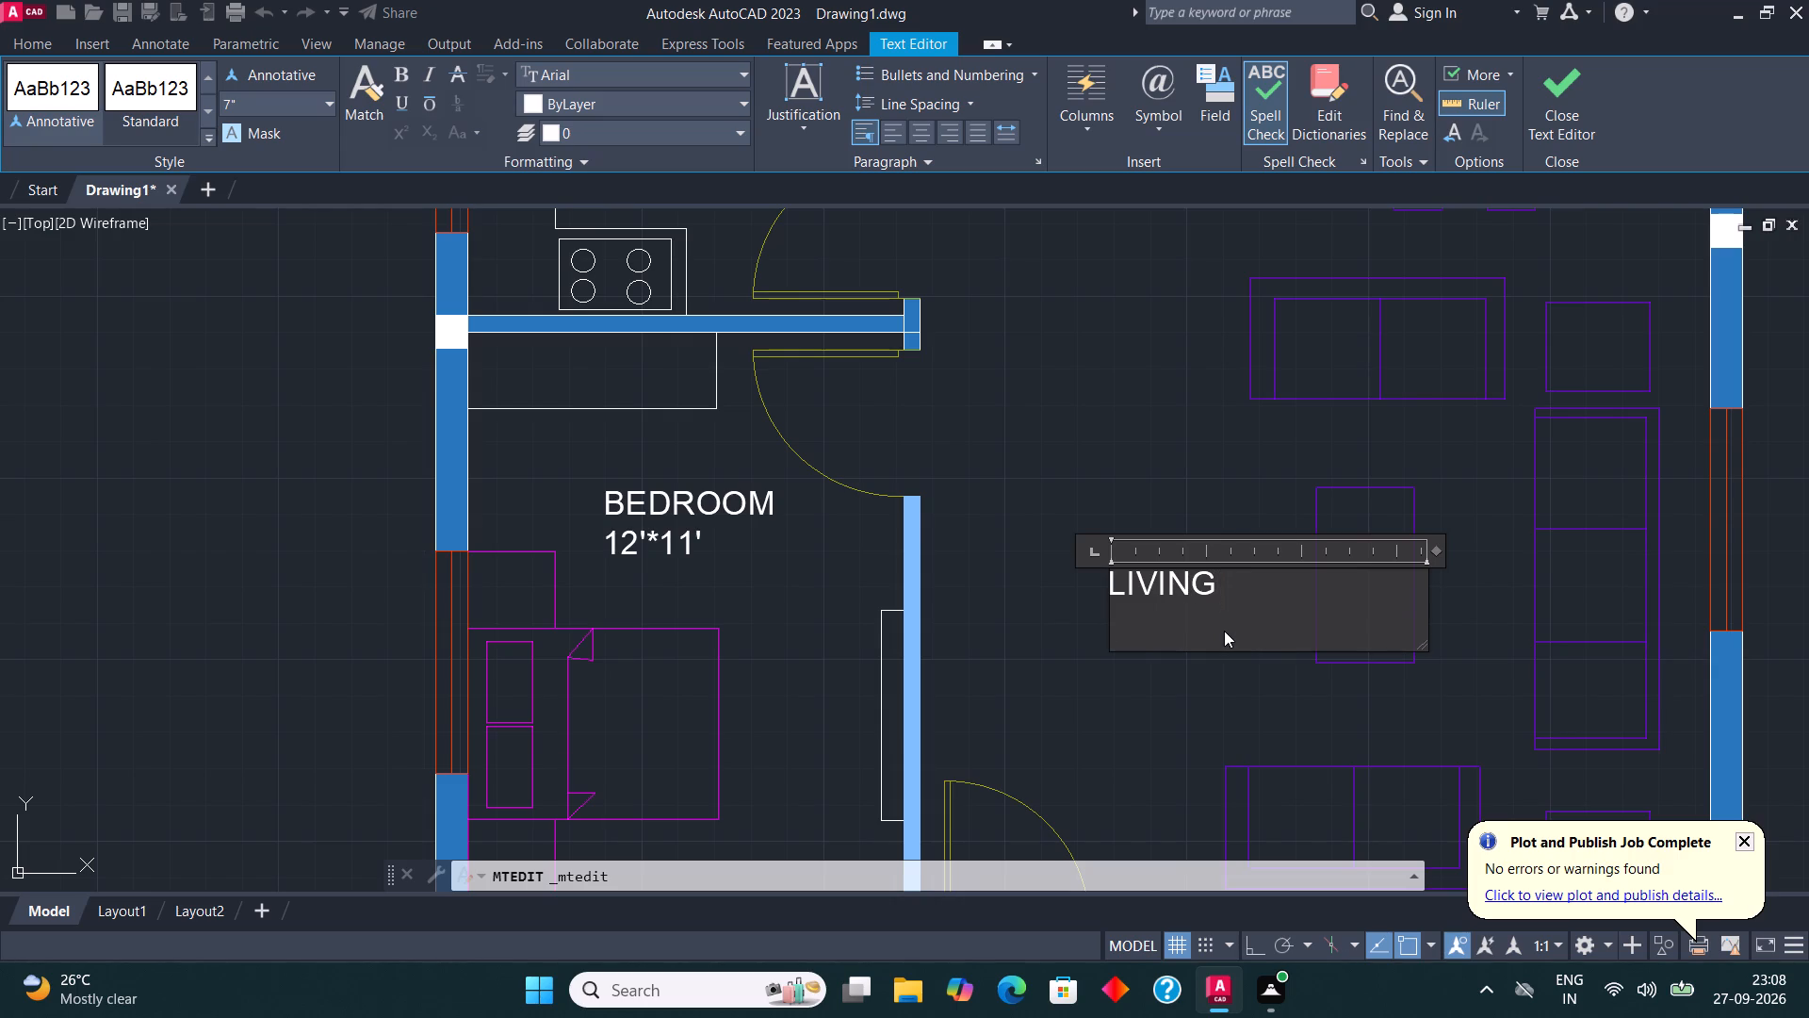
{"action": "type", "text": "14;"}
{"action": "key", "text": "BackSpace"}
{"action": "key", "text": "apostrophe"}
{"action": "type", "text": "6\""}
{"action": "key", "text": "asterisk"}
{"action": "type", "text": "12'"}
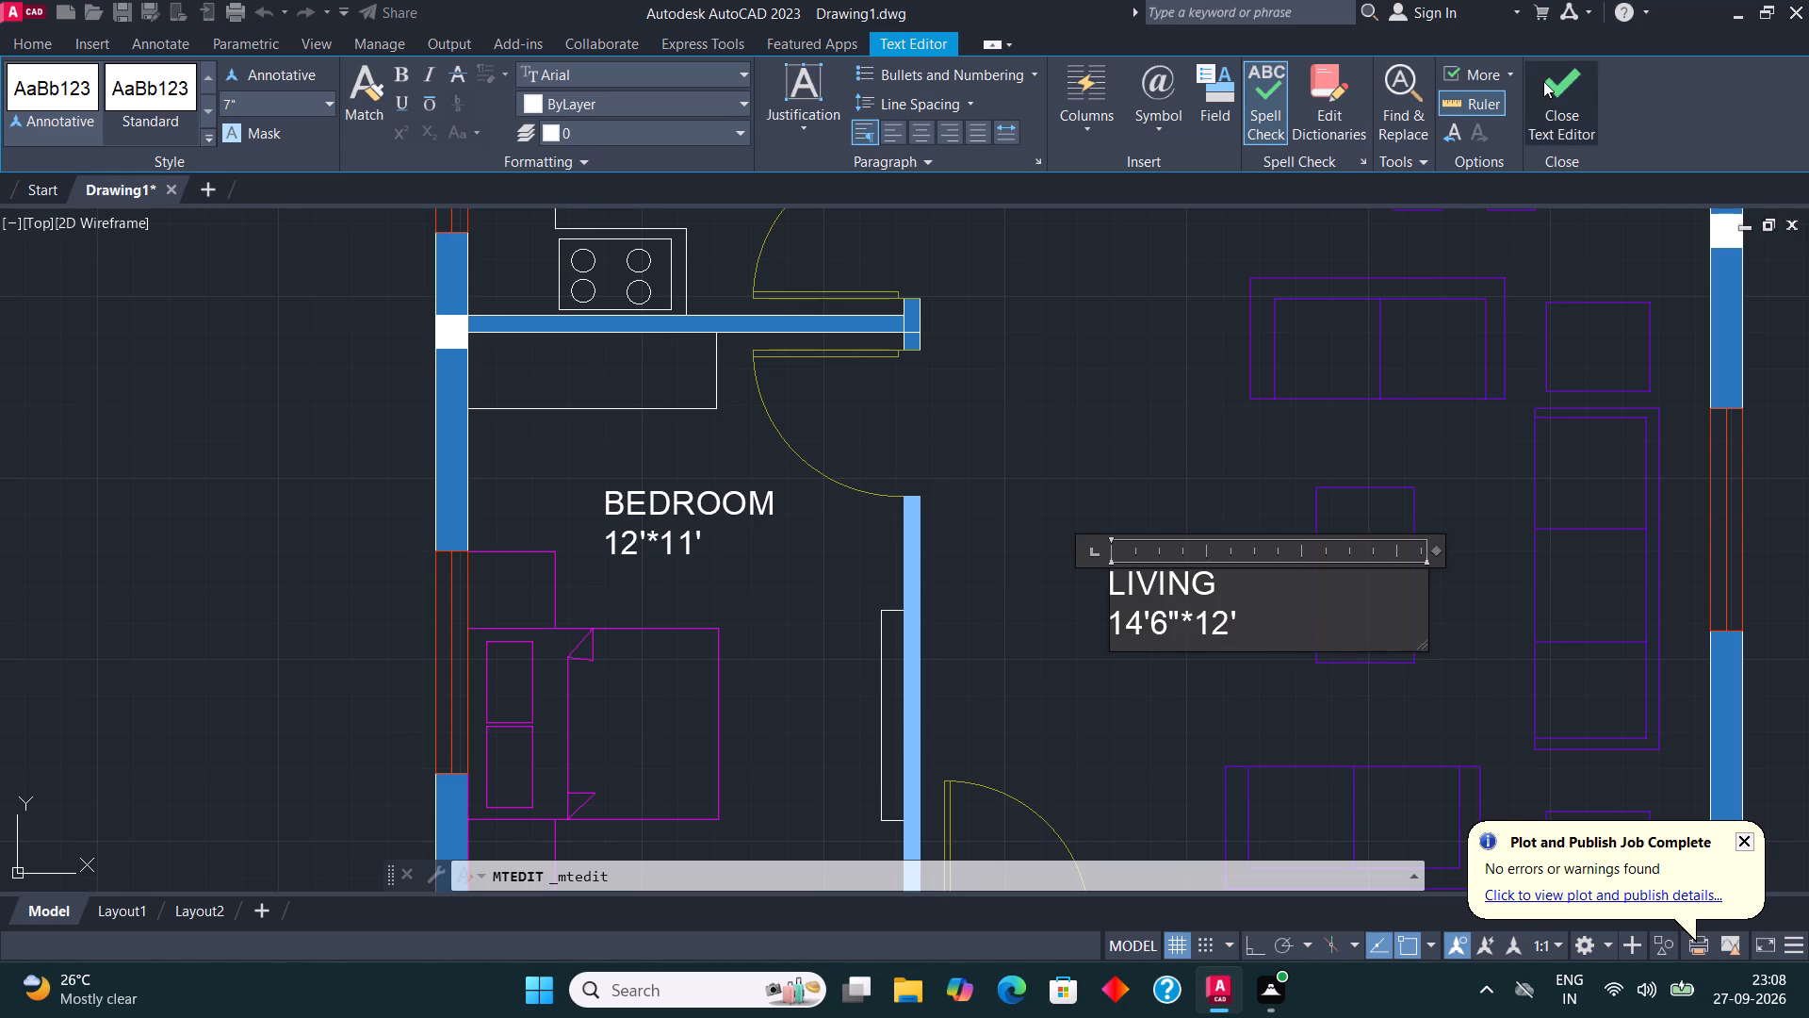
{"action": "left_click", "coordinate": [1544, 80]}
Replace the copied BEDROOM label's text on the dining table with DINING and 10'*9'6" on two lines.
{"action": "scroll", "coordinate": [1142, 584], "scroll_direction": "down", "scroll_amount": 2}
{"action": "scroll", "coordinate": [1265, 369], "scroll_direction": "up", "scroll_amount": 3}
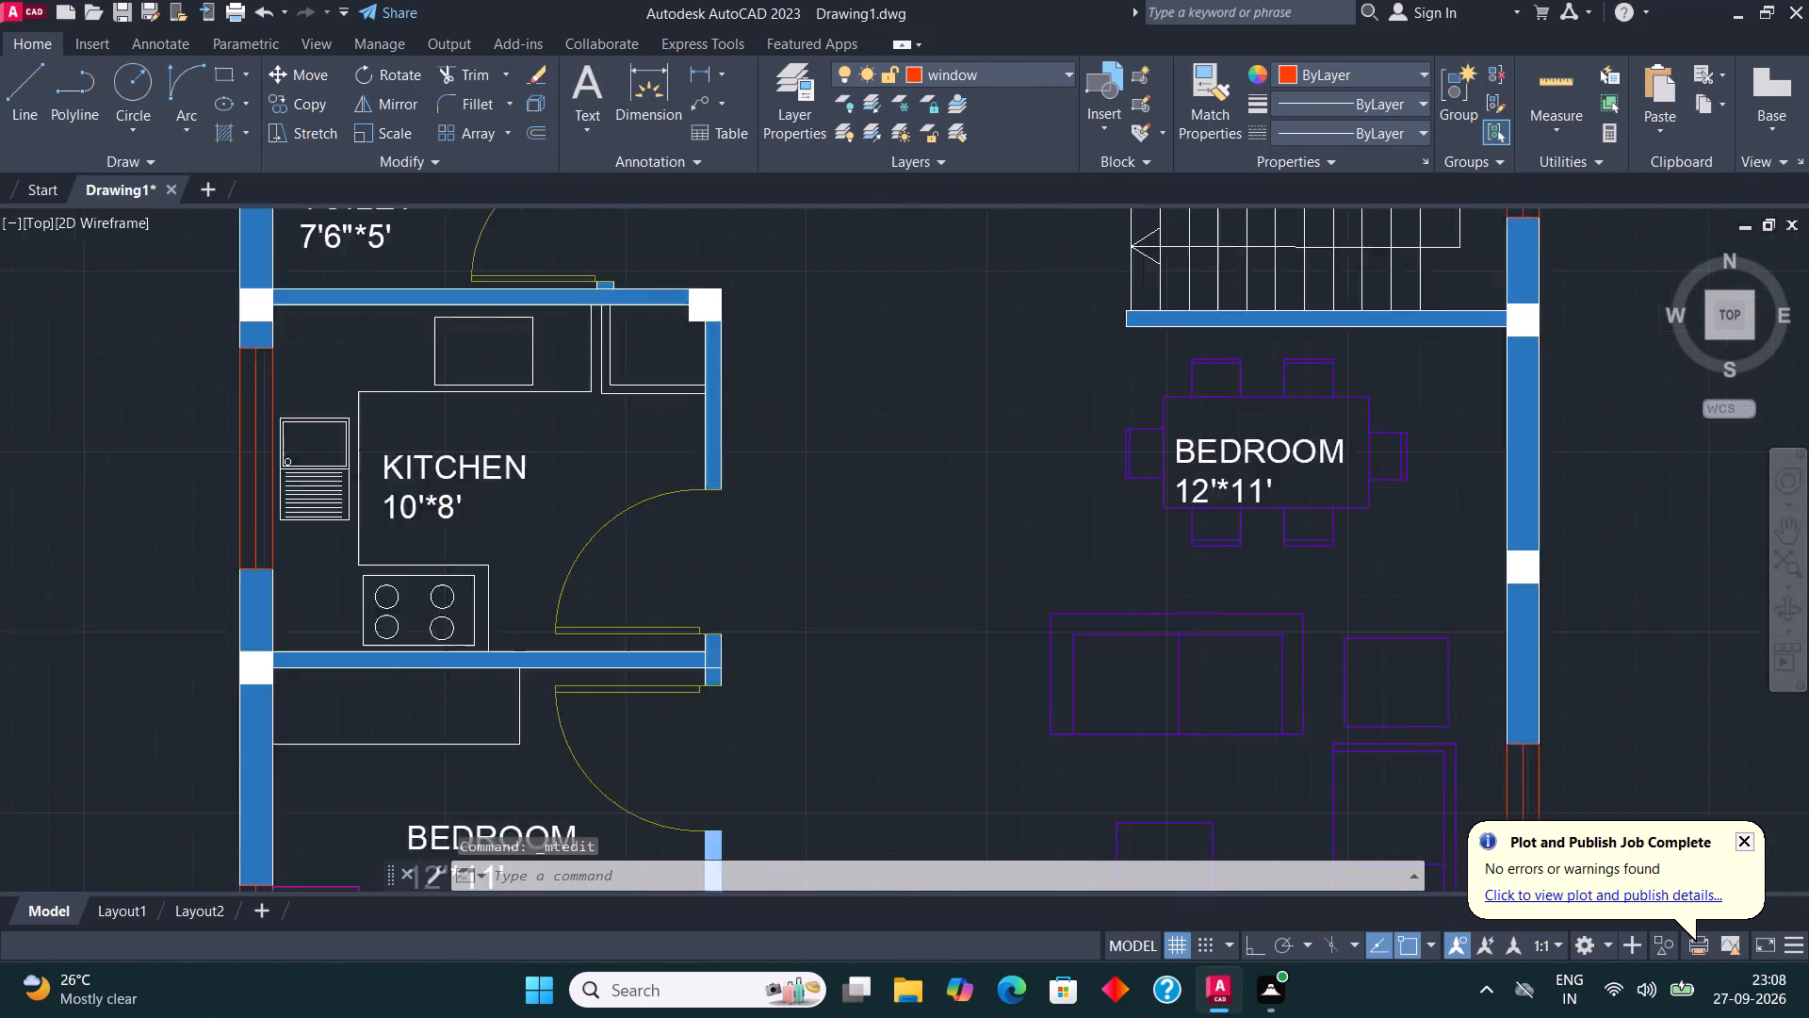
{"action": "left_click", "coordinate": [1244, 496]}
{"action": "right_click", "coordinate": [1245, 501]}
{"action": "left_click", "coordinate": [1361, 377]}
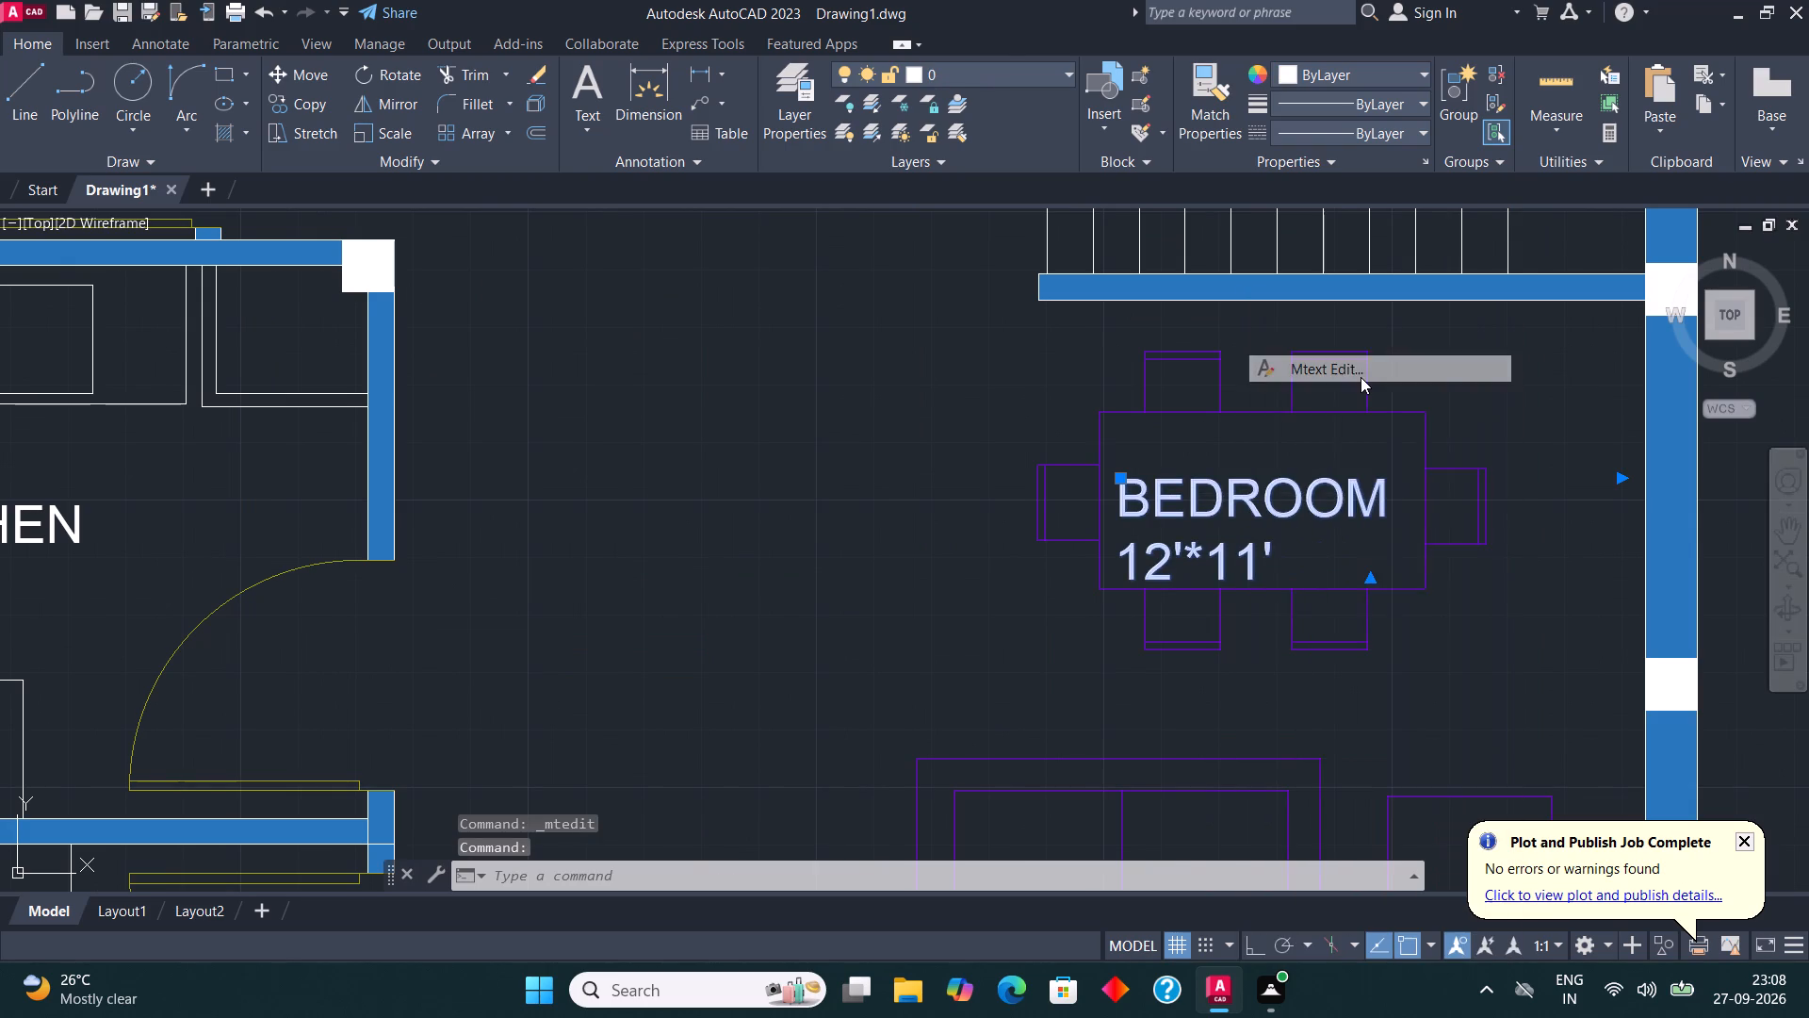
{"action": "left_click", "coordinate": [1303, 550]}
{"action": "key", "text": "BackSpace"}
{"action": "key", "text": "BackSpace"}
{"action": "key", "text": "BackSpace"}
{"action": "key", "text": "BackSpace"}
{"action": "key", "text": "BackSpace"}
{"action": "key", "text": "BackSpace"}
{"action": "key", "text": "BackSpace"}
{"action": "key", "text": "BackSpace"}
{"action": "key", "text": "BackSpace"}
{"action": "key", "text": "BackSpace"}
{"action": "key", "text": "BackSpace"}
{"action": "key", "text": "BackSpace"}
{"action": "key", "text": "BackSpace"}
{"action": "key", "text": "BackSpace"}
{"action": "key", "text": "BackSpace"}
{"action": "key", "text": "BackSpace"}
{"action": "key", "text": "BackSpace"}
{"action": "key", "text": "BackSpace"}
{"action": "key", "text": "BackSpace"}
{"action": "key", "text": "BackSpace"}
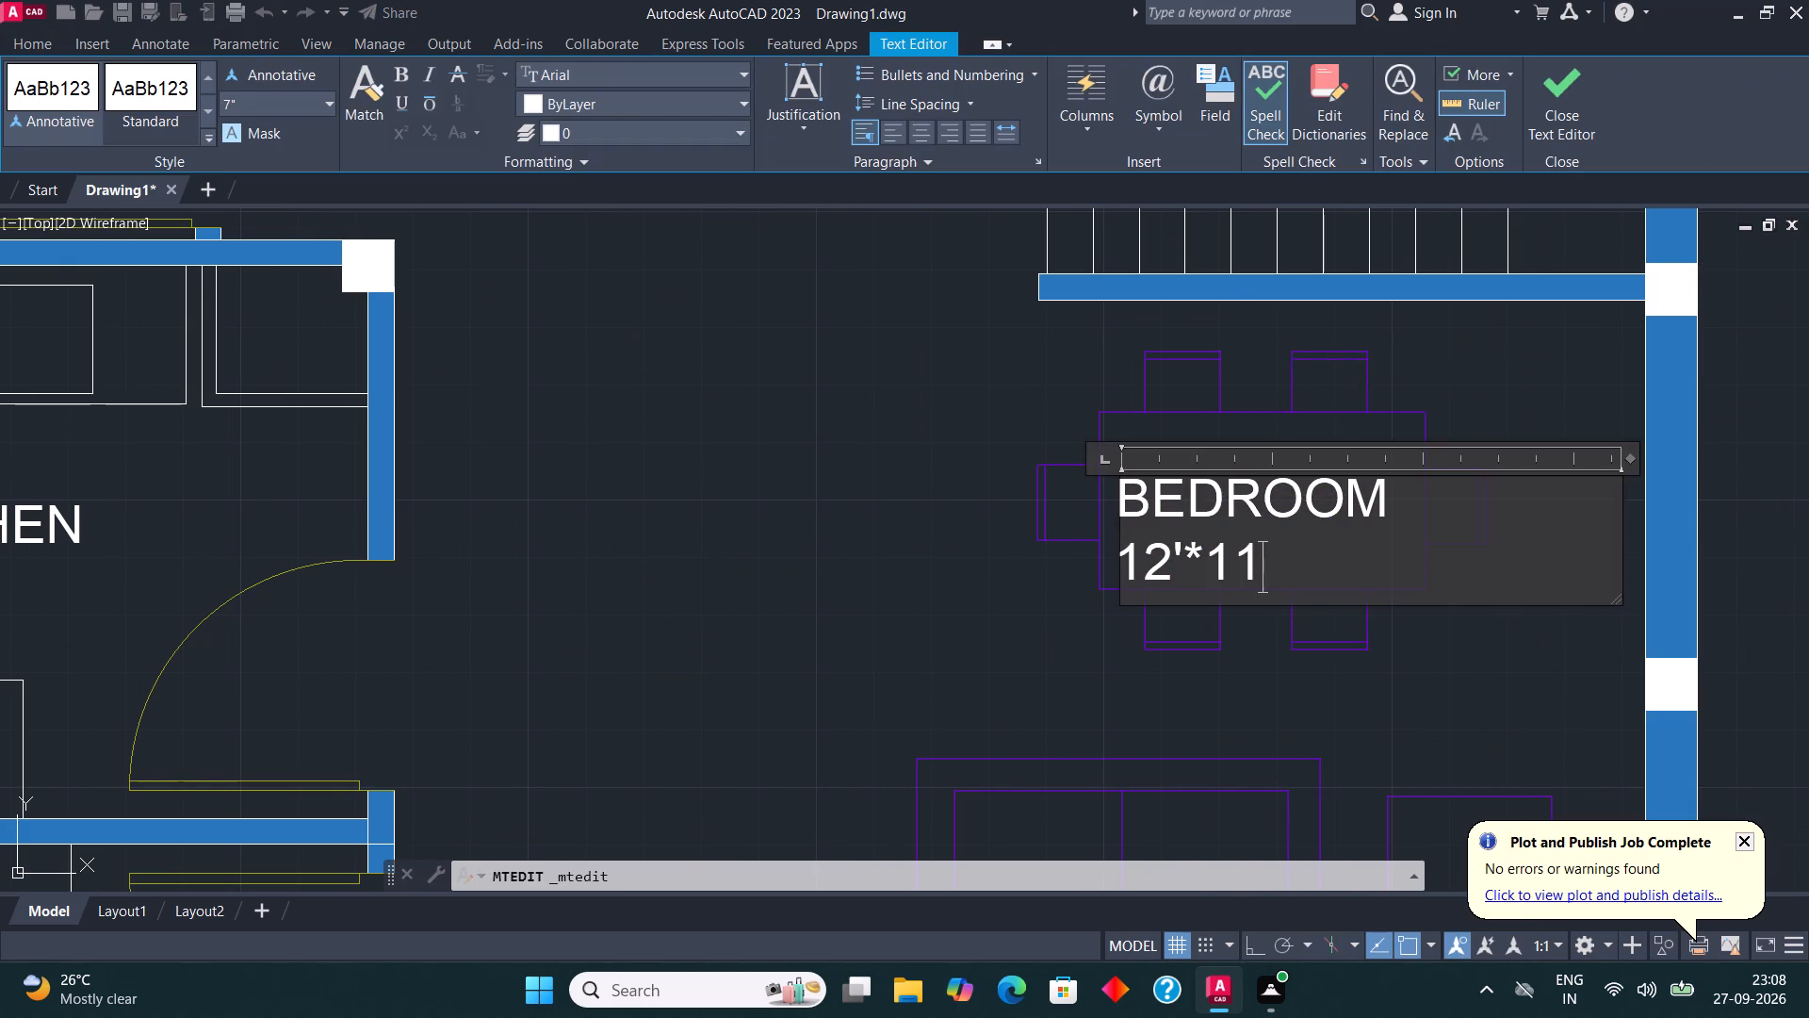
{"action": "type", "text": "DININD"}
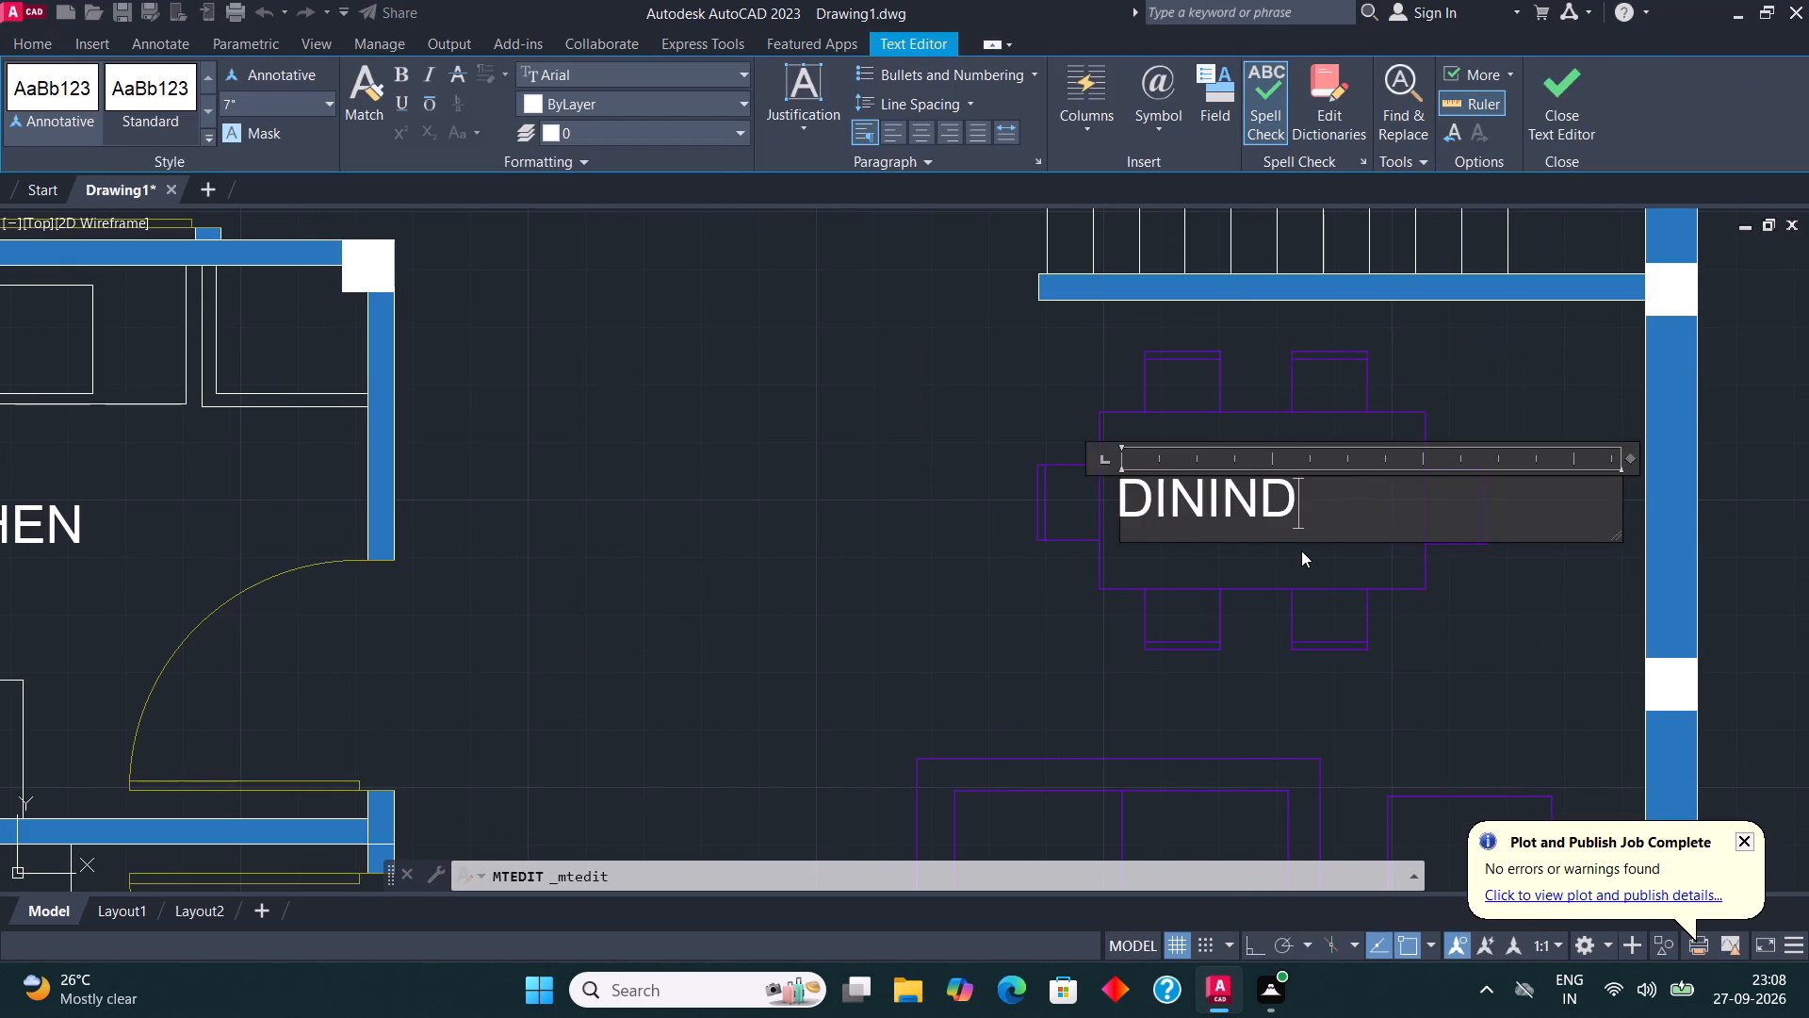
{"action": "key", "text": "BackSpace"}
{"action": "key", "text": "g"}
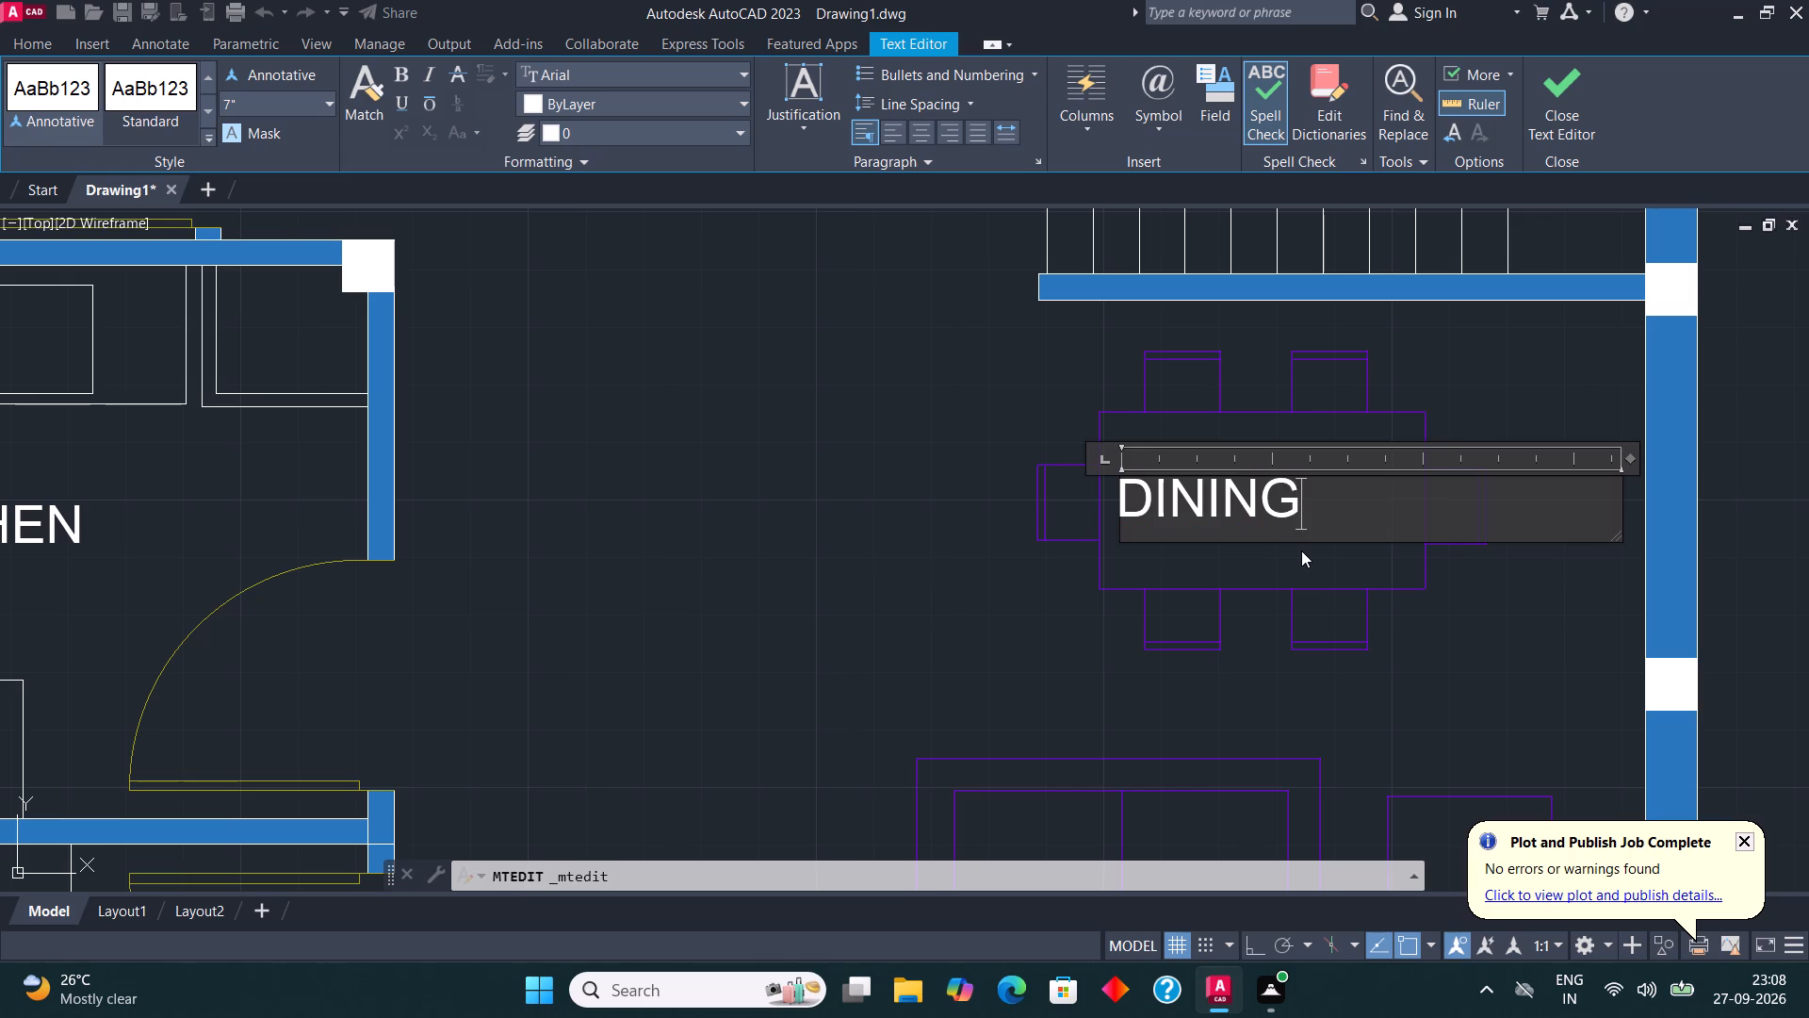
{"action": "key", "text": "Return"}
{"action": "type", "text": "10'"}
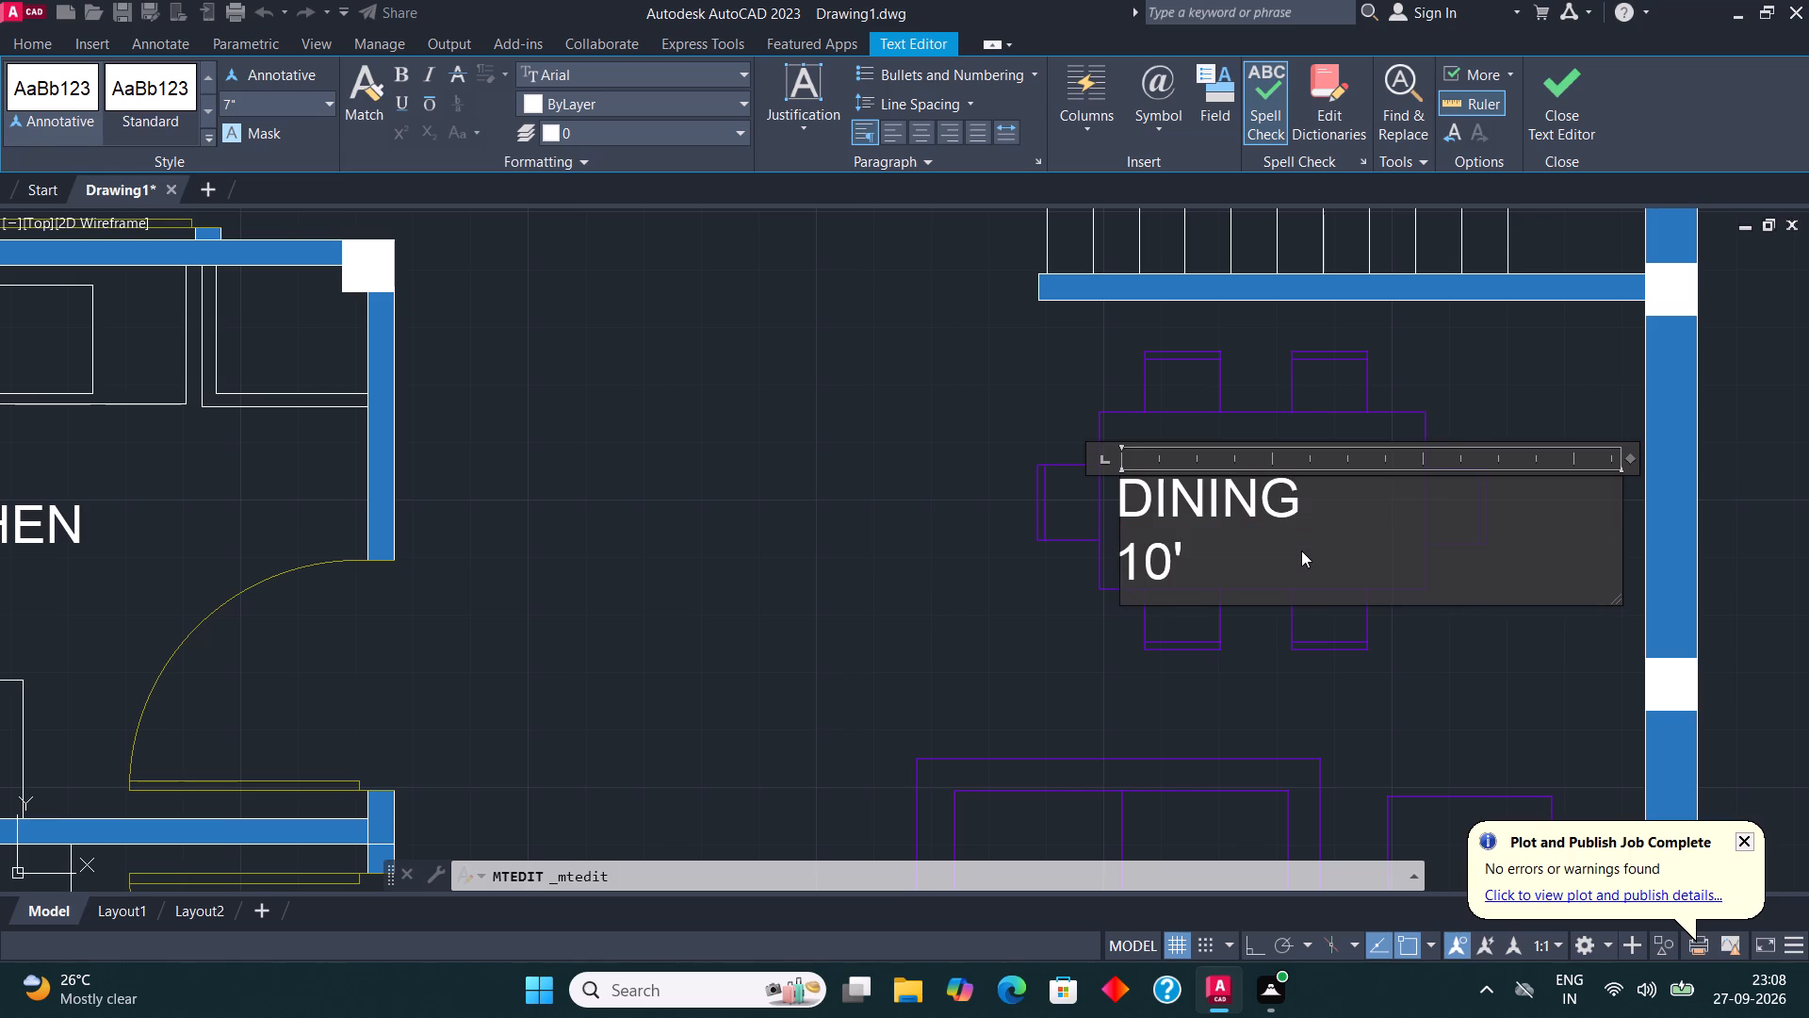
{"action": "key", "text": "9"}
{"action": "key", "text": "BackSpace"}
{"action": "type", "text": "*9'6\""}
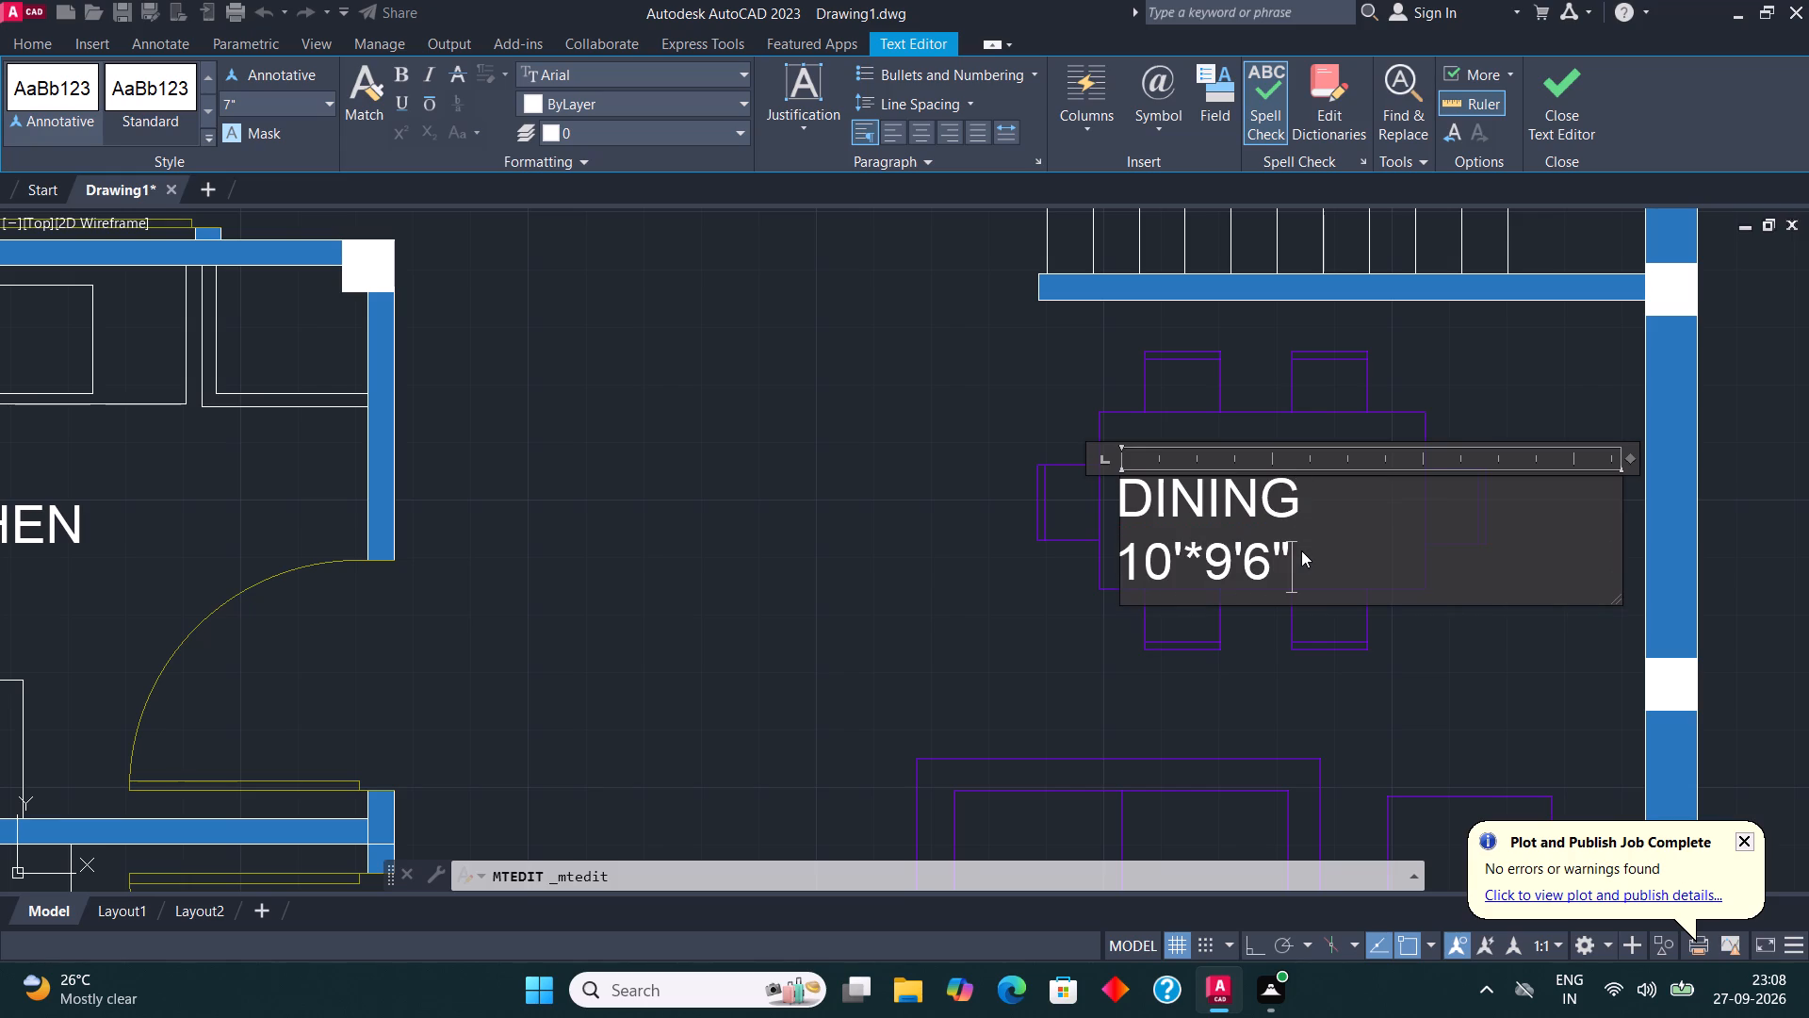
{"action": "left_click", "coordinate": [1536, 69]}
Move the DINING label so it sits centred on the dining table.
{"action": "scroll", "coordinate": [826, 601], "scroll_direction": "down", "scroll_amount": 2}
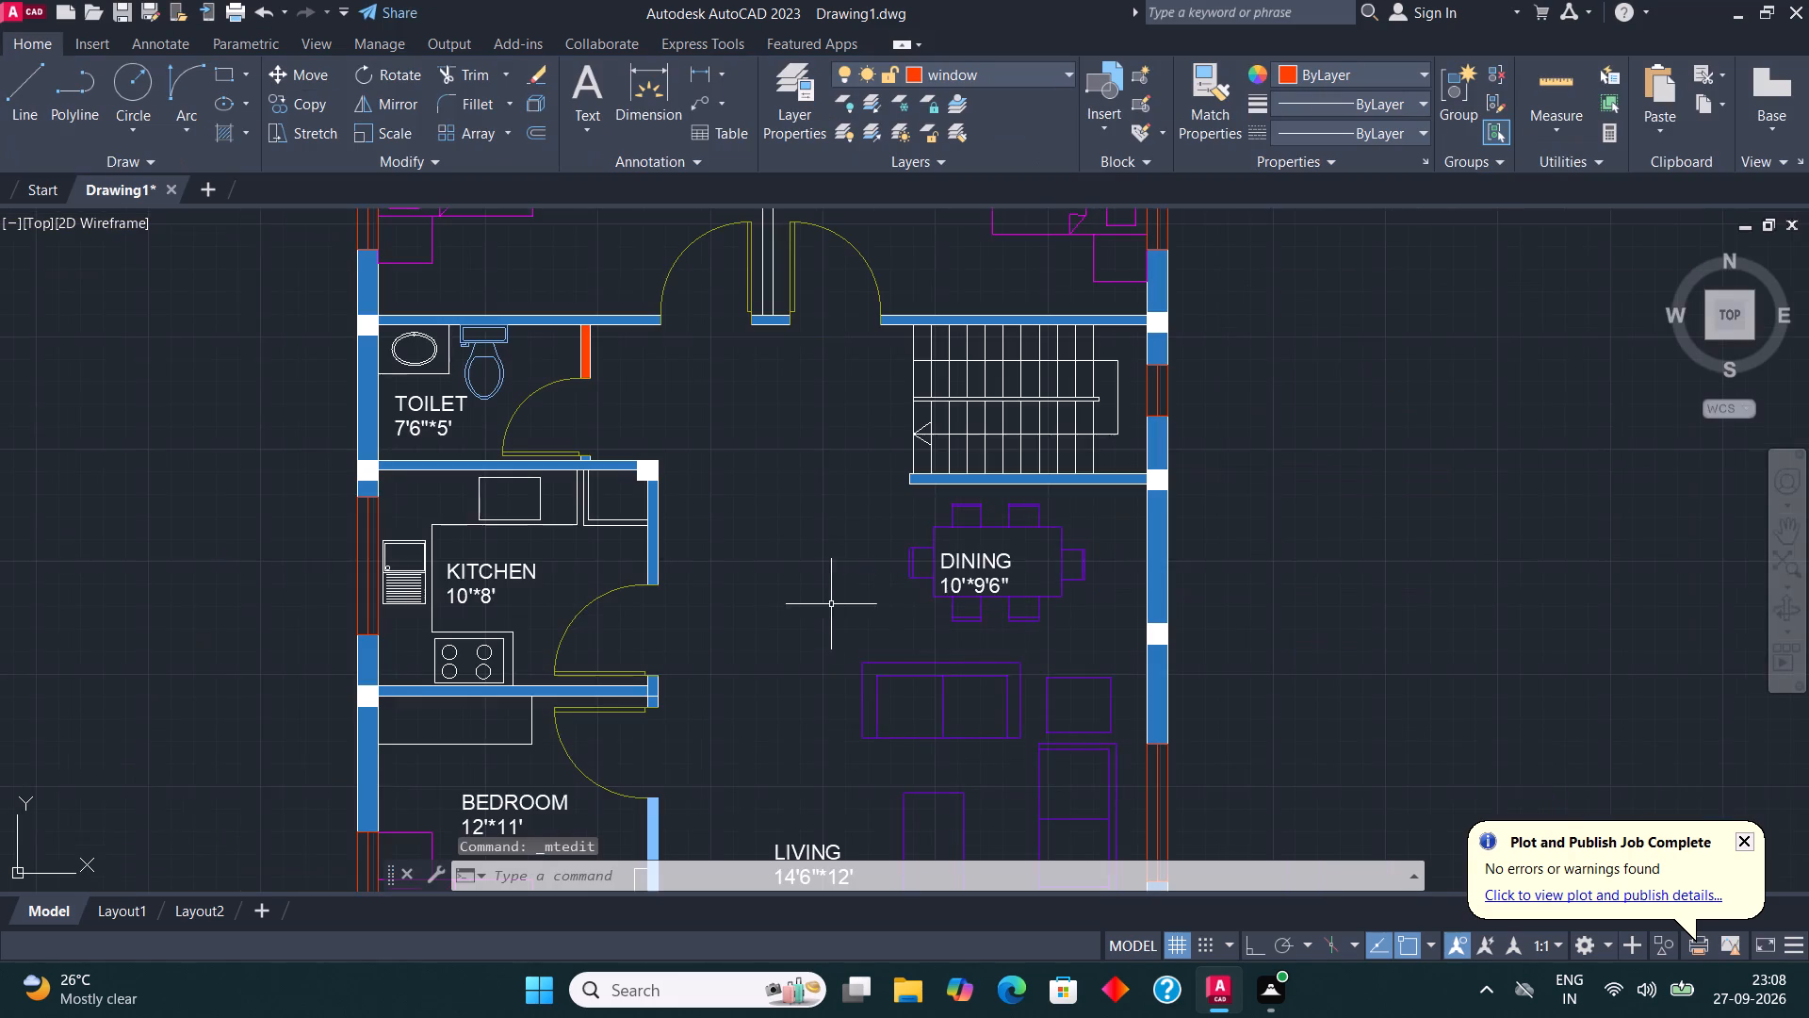
{"action": "scroll", "coordinate": [975, 563], "scroll_direction": "up", "scroll_amount": 2}
{"action": "left_click", "coordinate": [975, 563]}
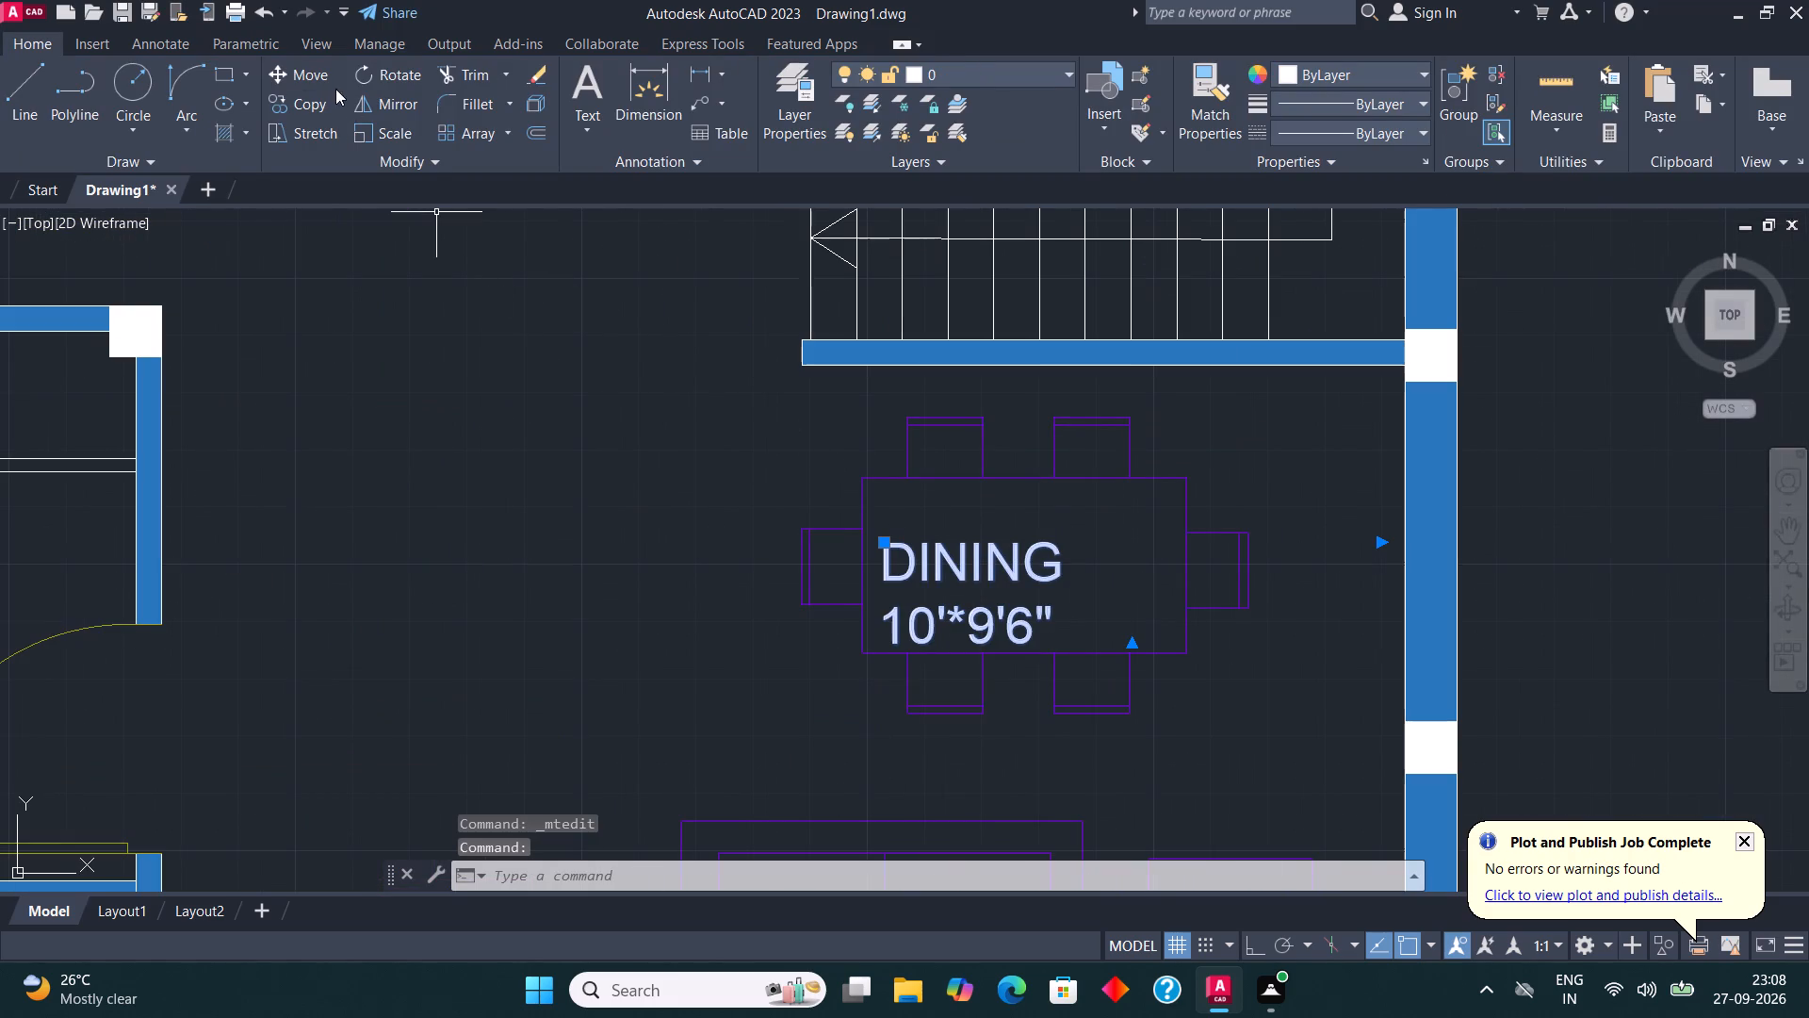
{"action": "left_click", "coordinate": [307, 69]}
{"action": "left_click", "coordinate": [985, 593]}
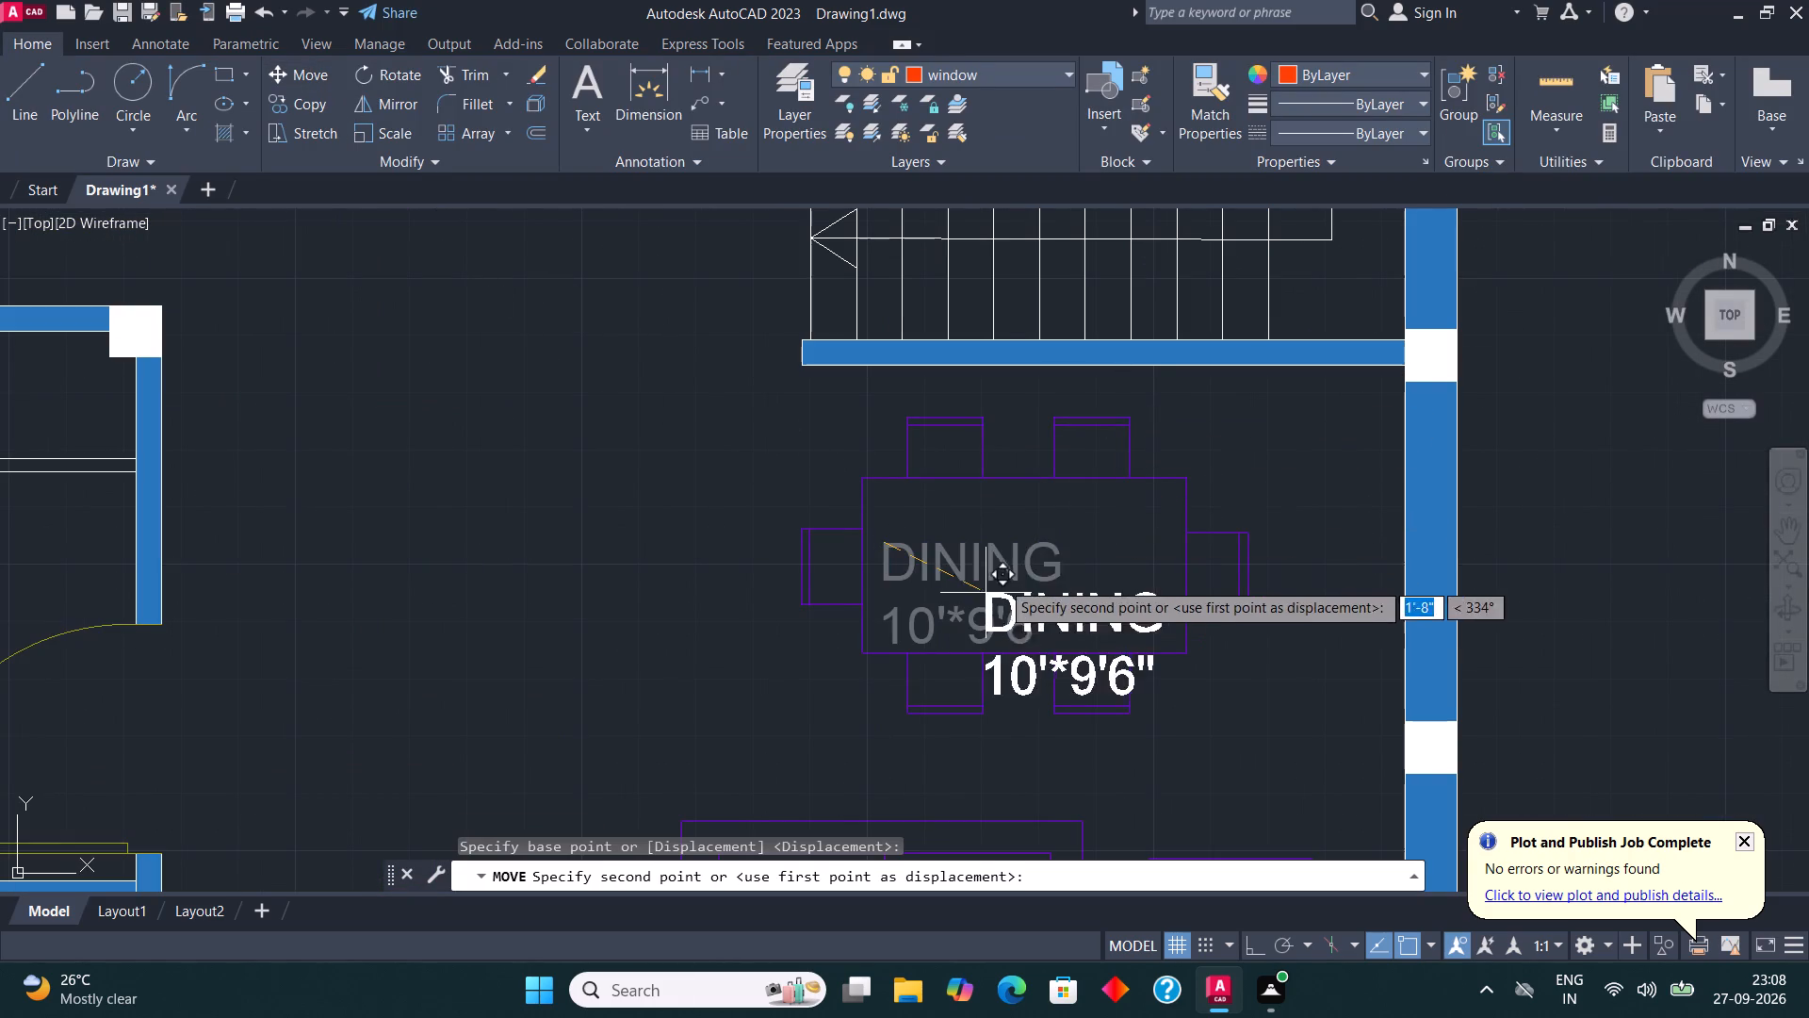
{"action": "left_click", "coordinate": [940, 511]}
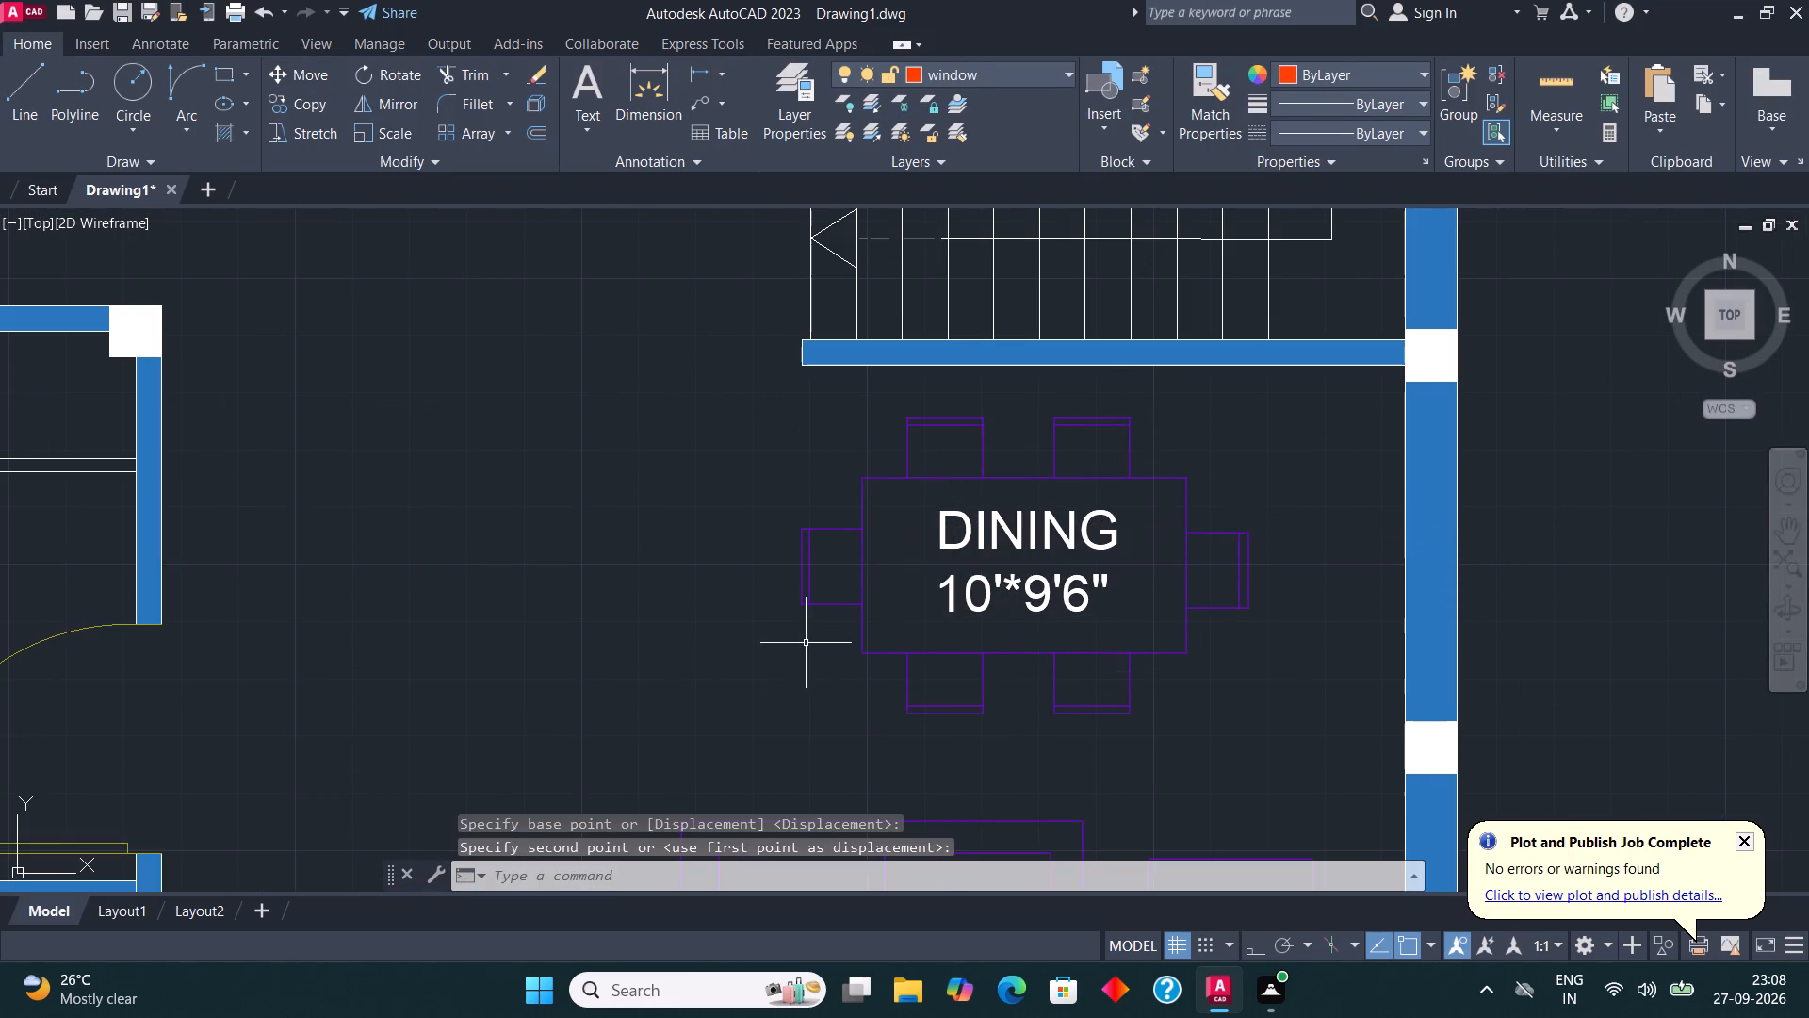
Dimension the house's overall width between the outer corners of the top wall, placing the dimension above the plan.
{"action": "scroll", "coordinate": [829, 698], "scroll_direction": "down", "scroll_amount": 4}
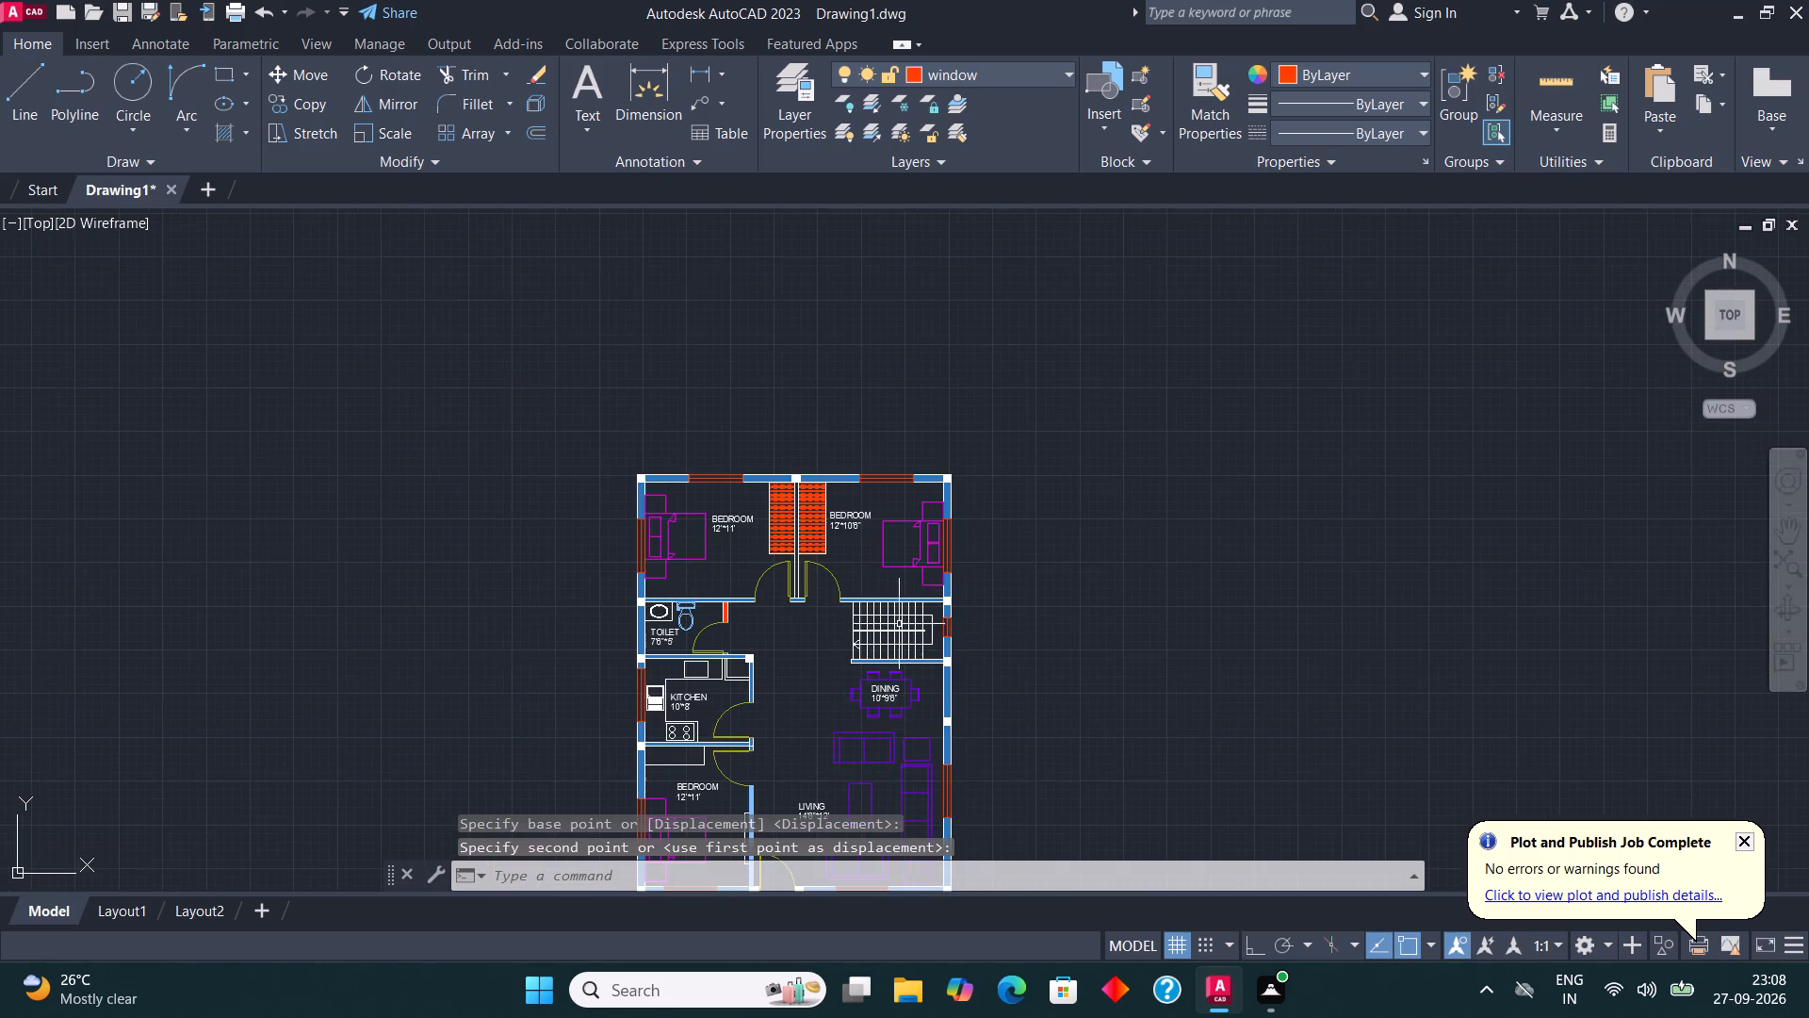
{"action": "scroll", "coordinate": [891, 567], "scroll_direction": "up", "scroll_amount": 2}
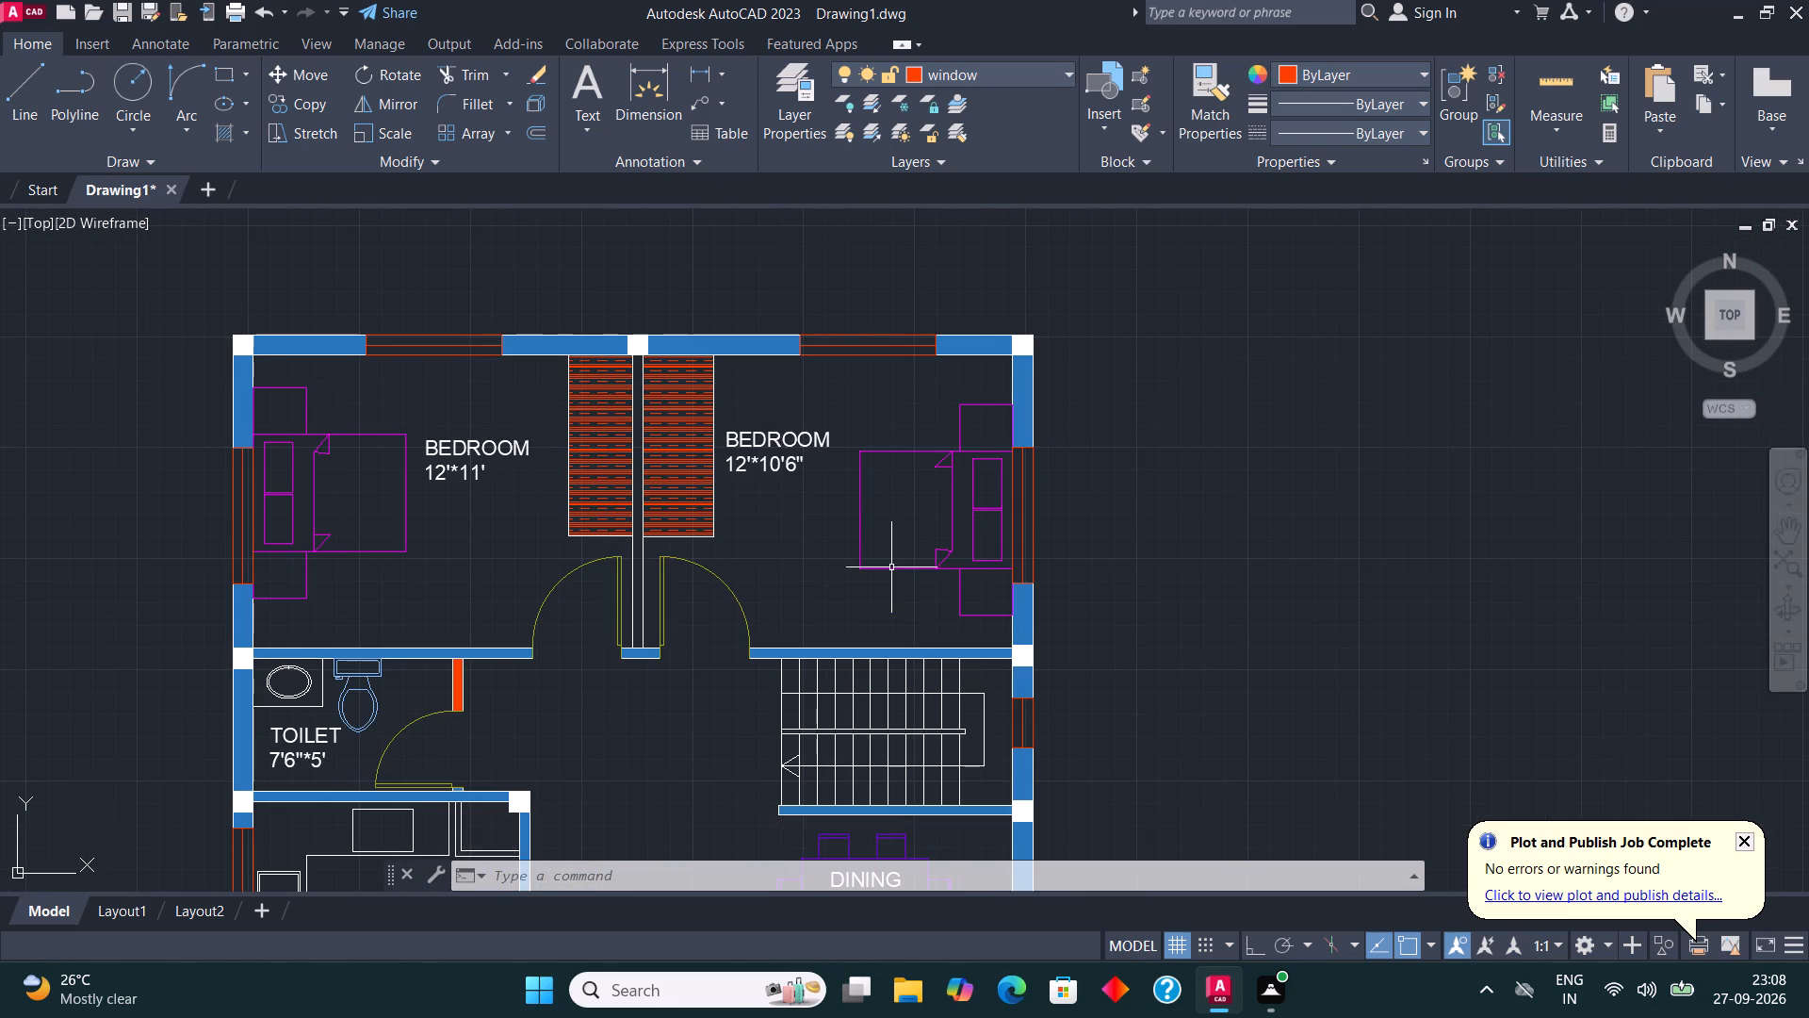
{"action": "scroll", "coordinate": [891, 567], "scroll_direction": "down", "scroll_amount": 2}
{"action": "scroll", "coordinate": [751, 452], "scroll_direction": "up", "scroll_amount": 2}
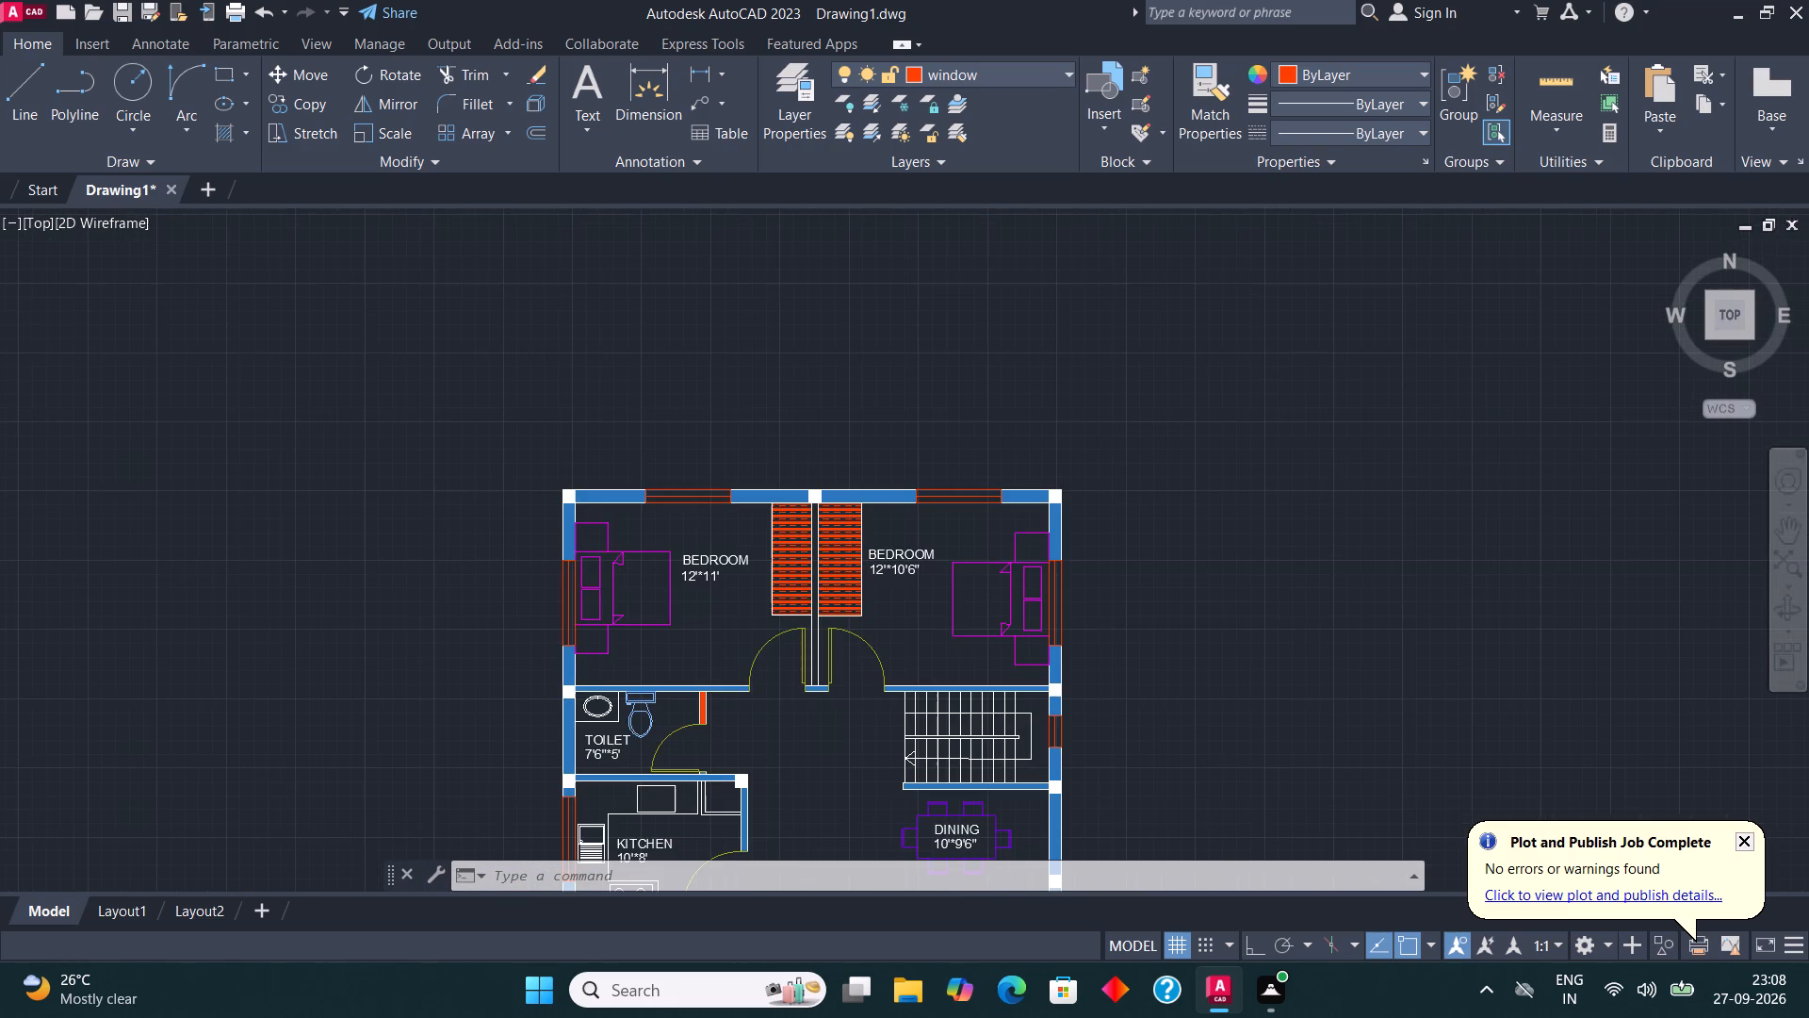
{"action": "left_click", "coordinate": [670, 116]}
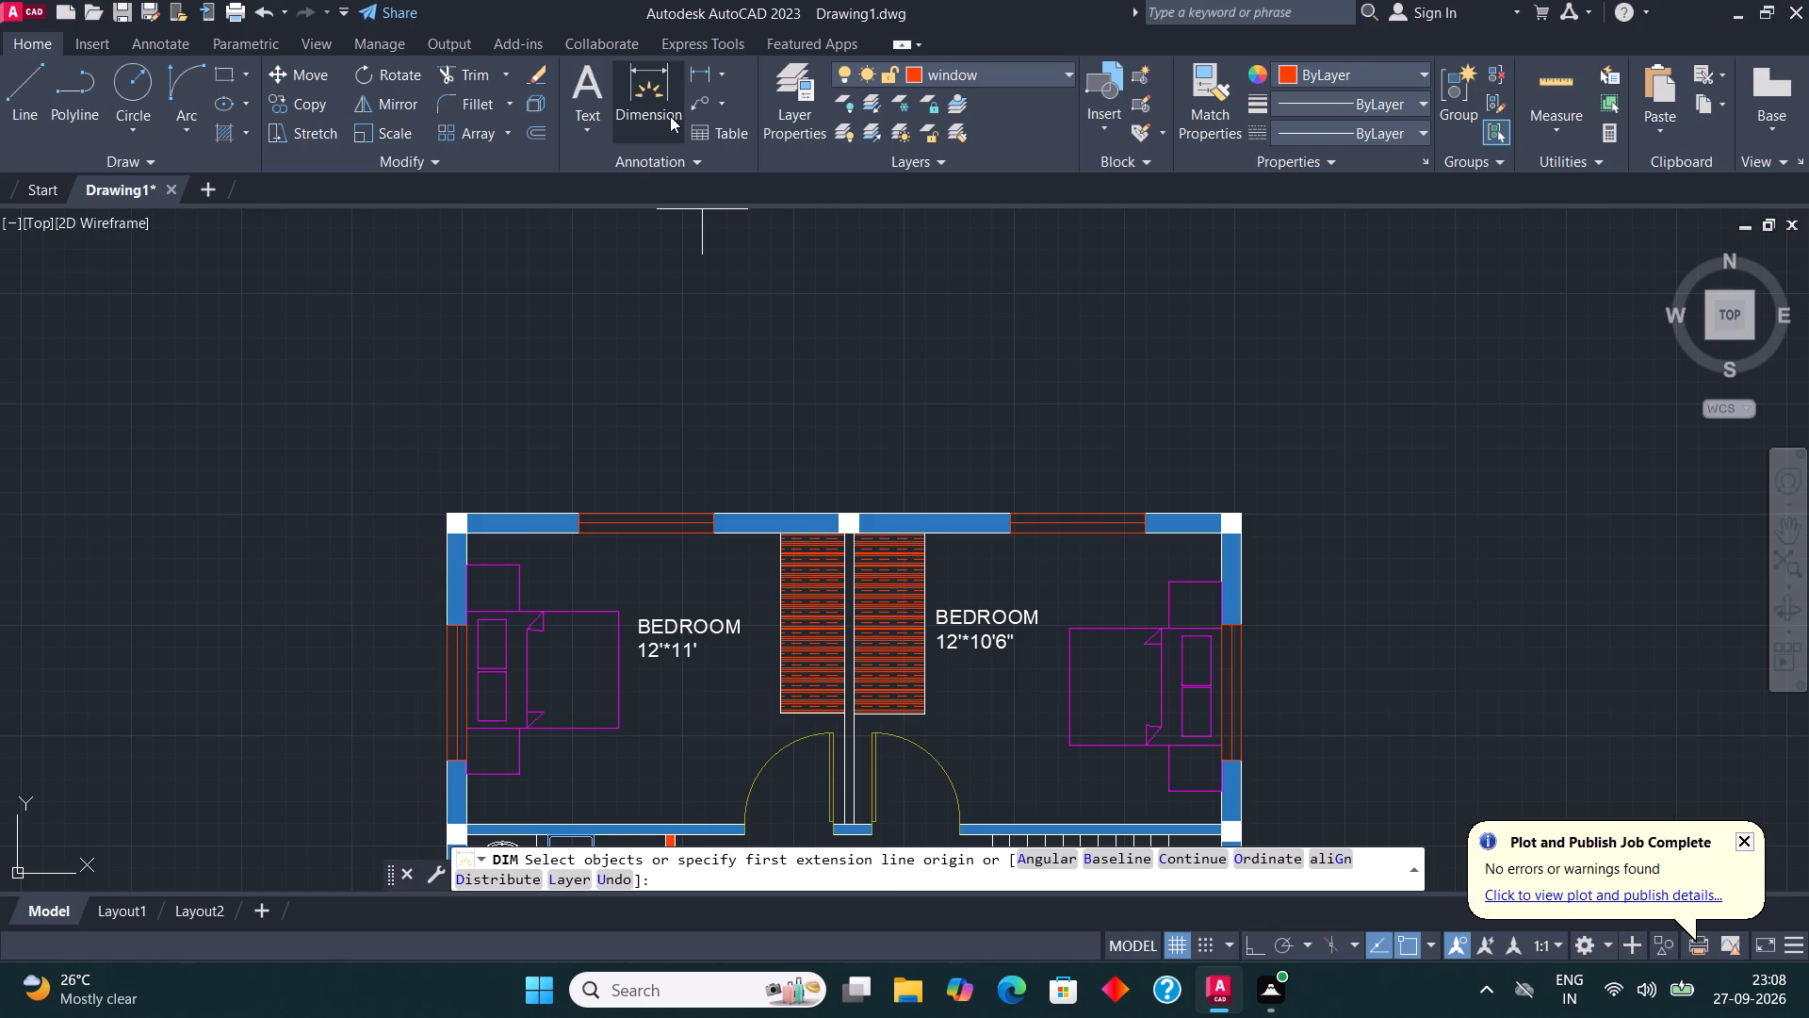
{"action": "left_click", "coordinate": [449, 510]}
{"action": "left_click", "coordinate": [1241, 513]}
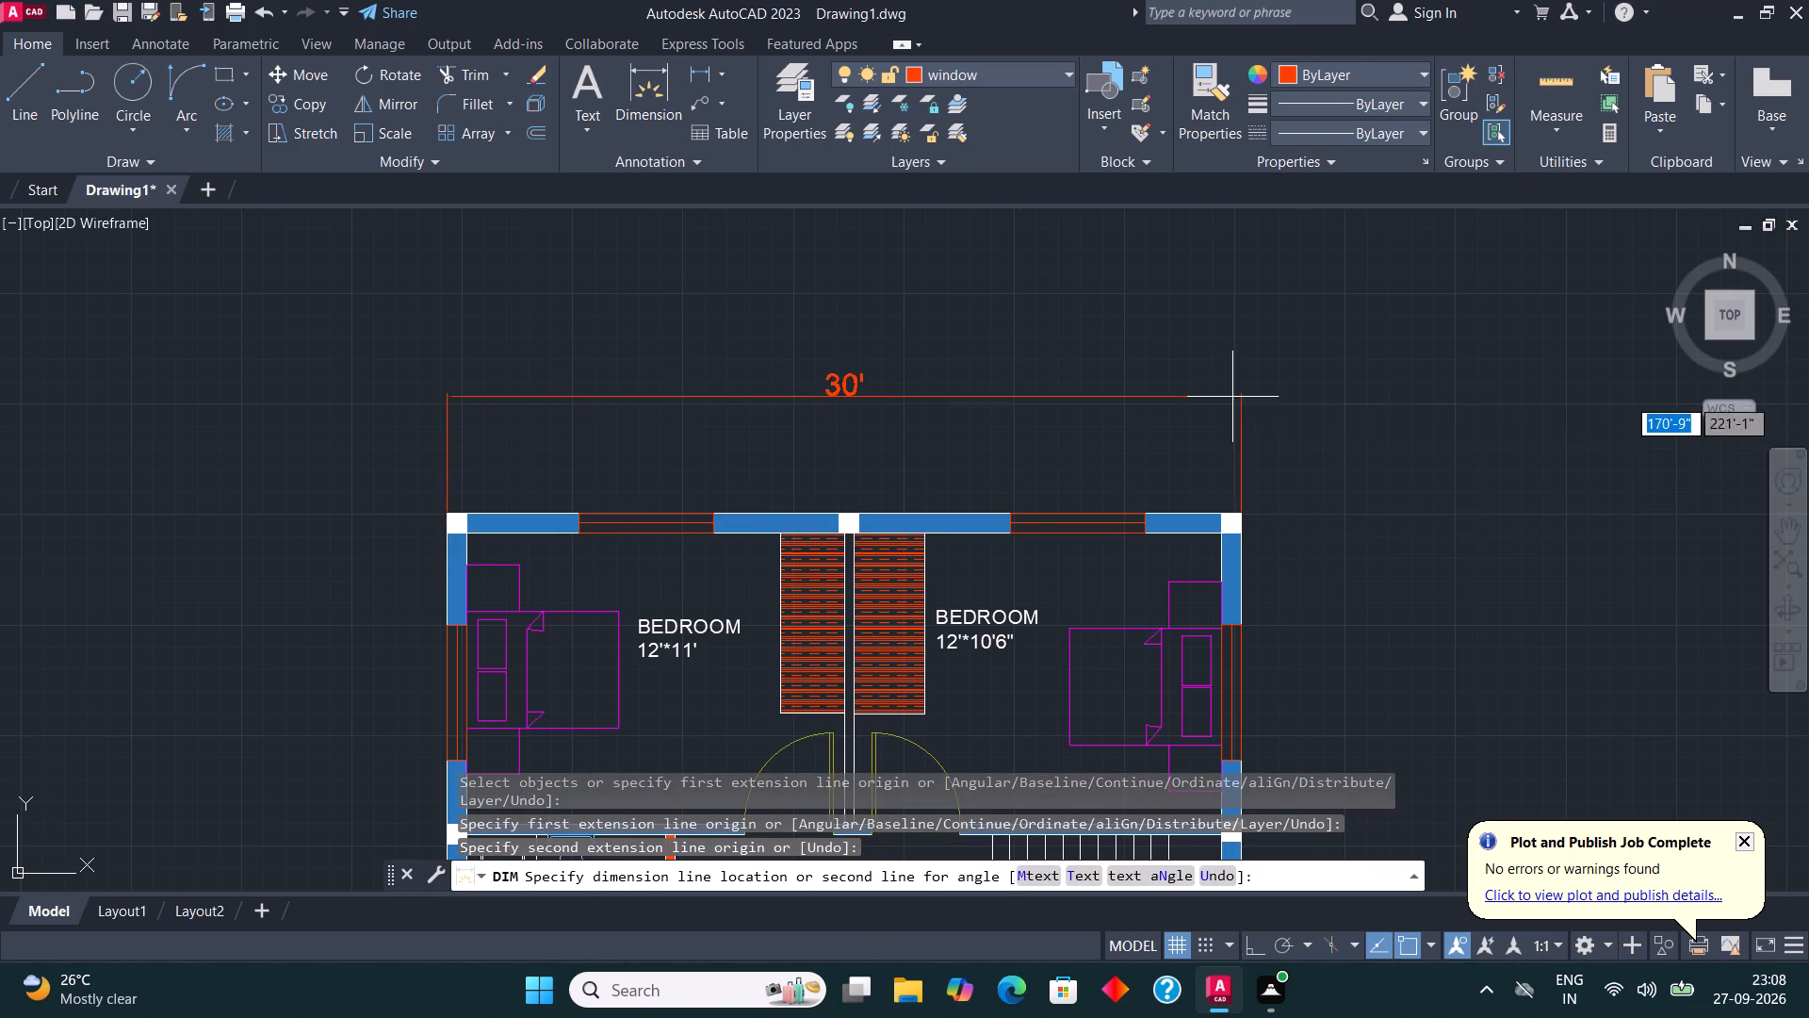
{"action": "left_click", "coordinate": [1232, 397]}
{"action": "scroll", "coordinate": [1215, 389], "scroll_direction": "down", "scroll_amount": 3}
{"action": "scroll", "coordinate": [1261, 418], "scroll_direction": "up", "scroll_amount": 2}
{"action": "left_click", "coordinate": [885, 345]}
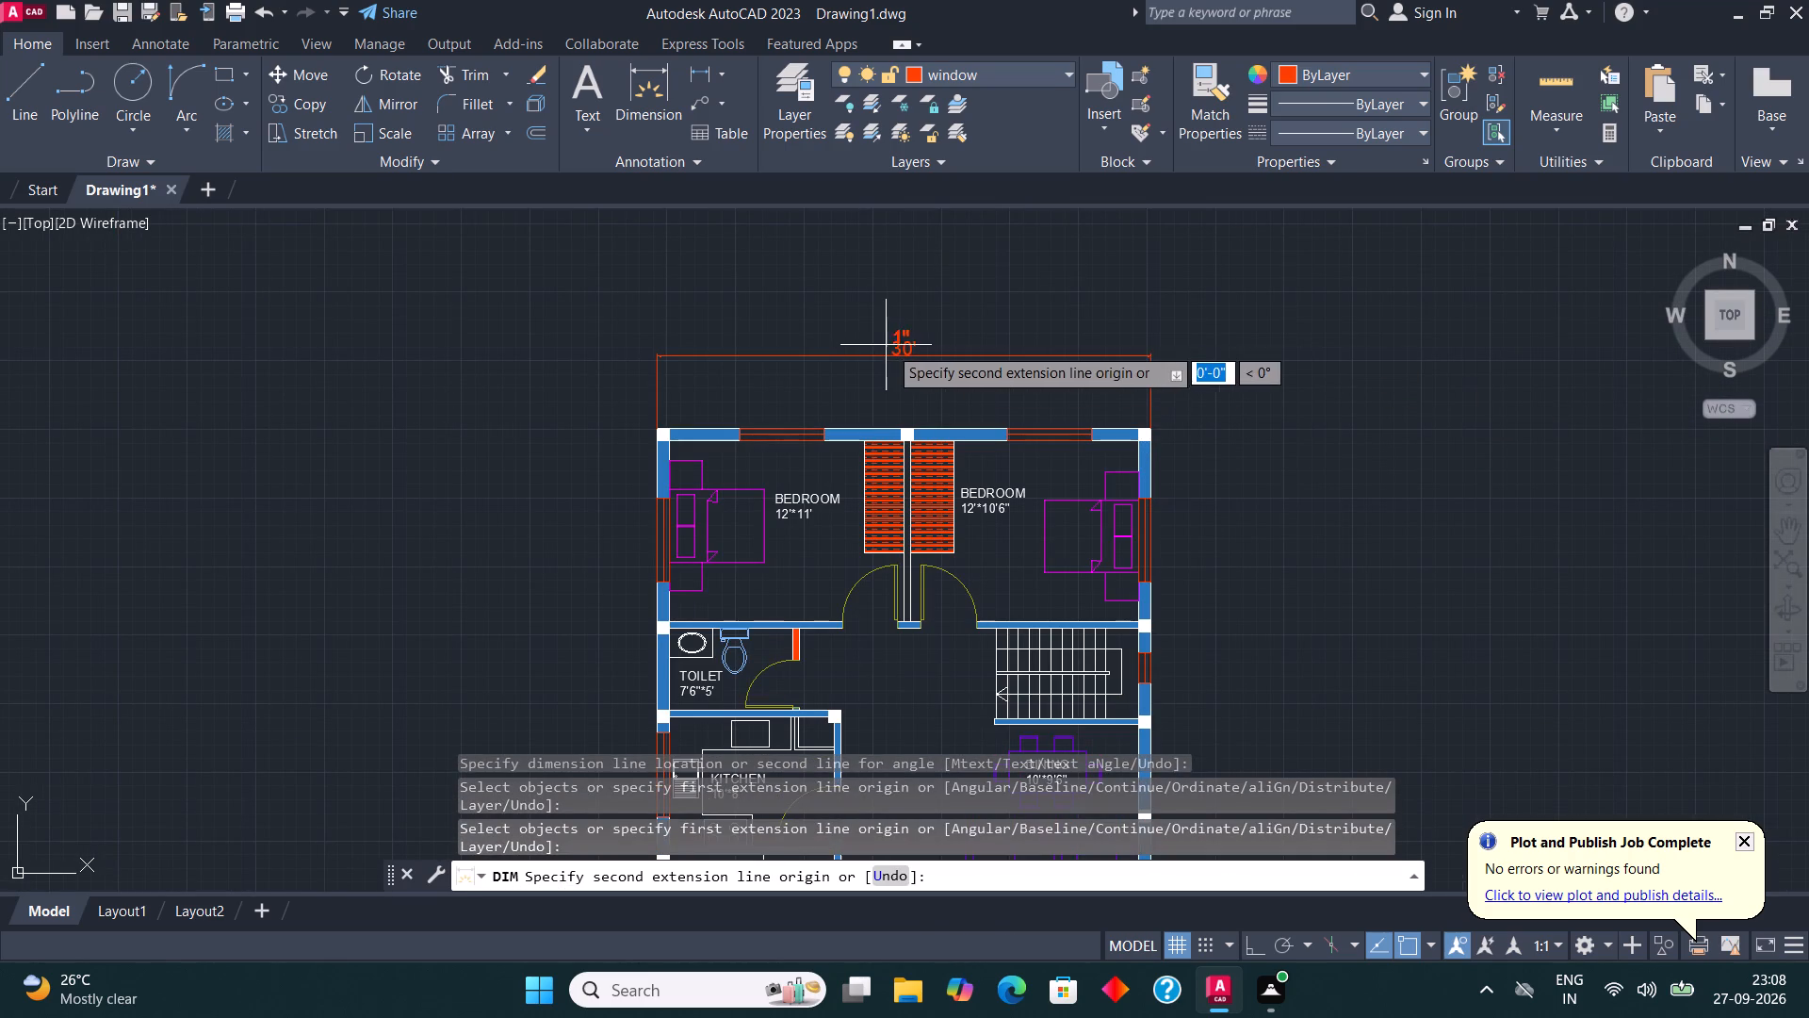
{"action": "key", "text": "Escape"}
Assign the overall width dimension to the door layer.
{"action": "left_click", "coordinate": [916, 344]}
{"action": "left_click", "coordinate": [969, 68]}
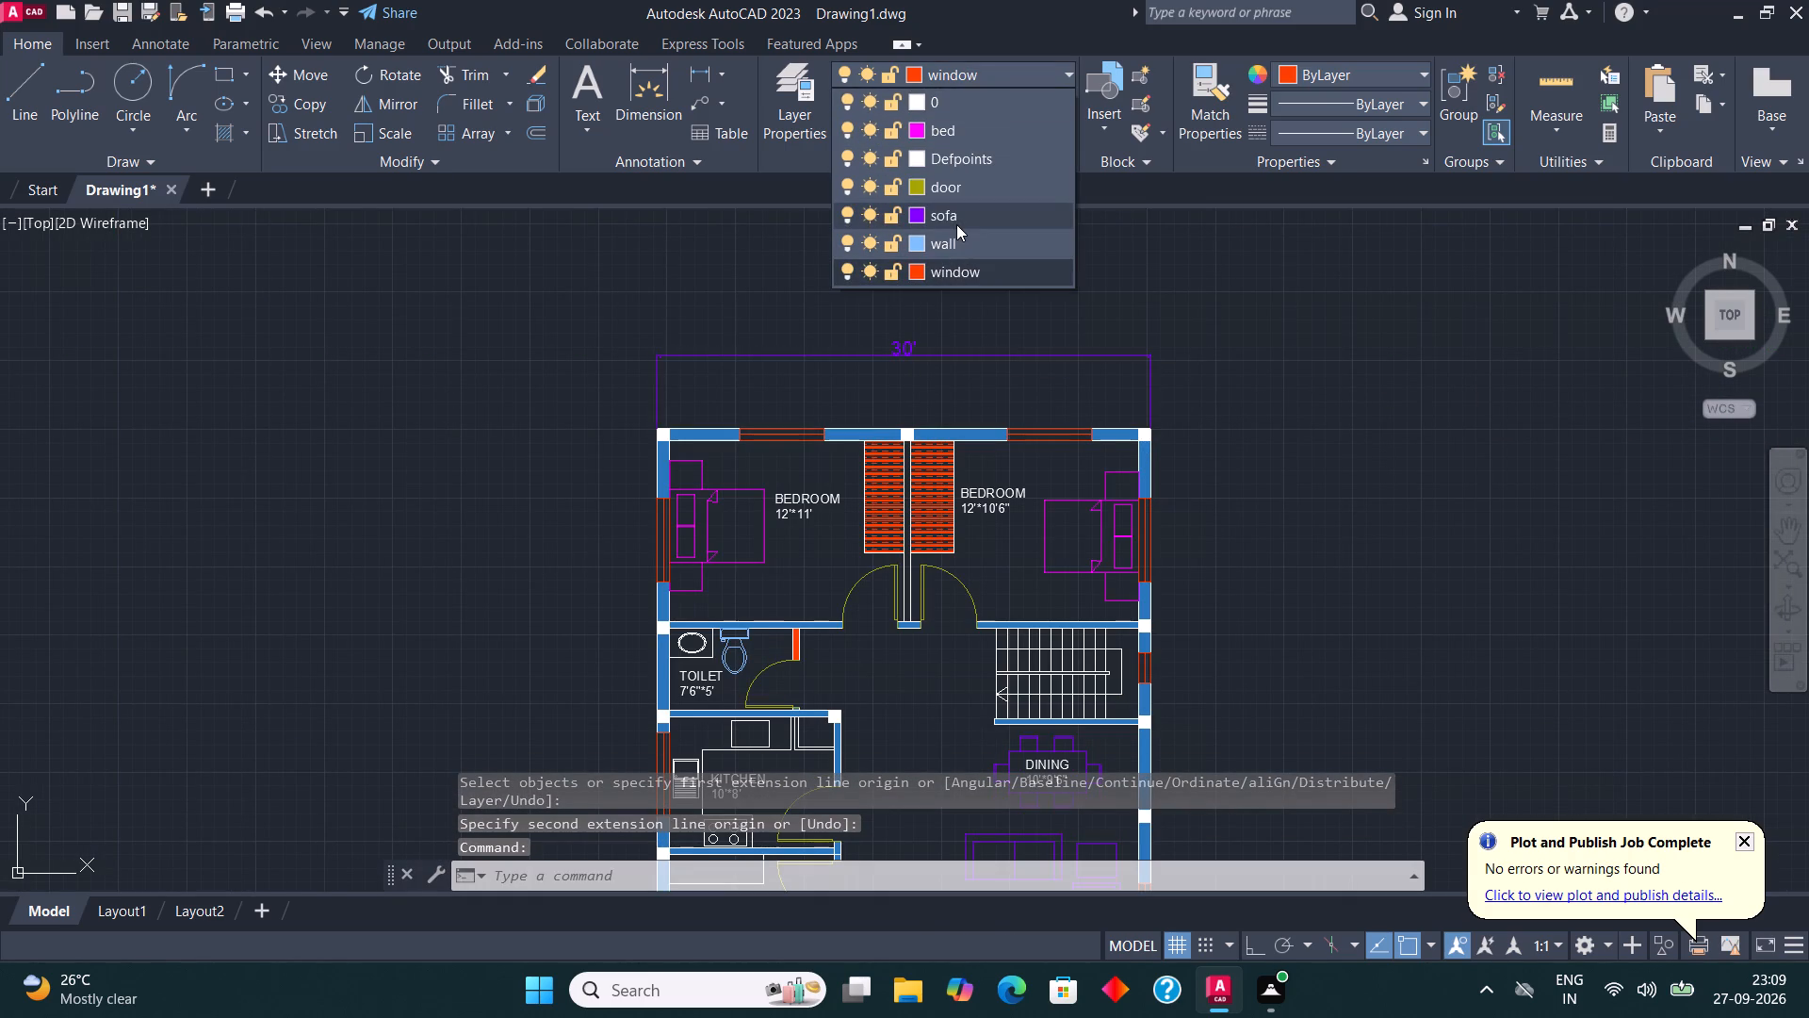
{"action": "left_click", "coordinate": [956, 192]}
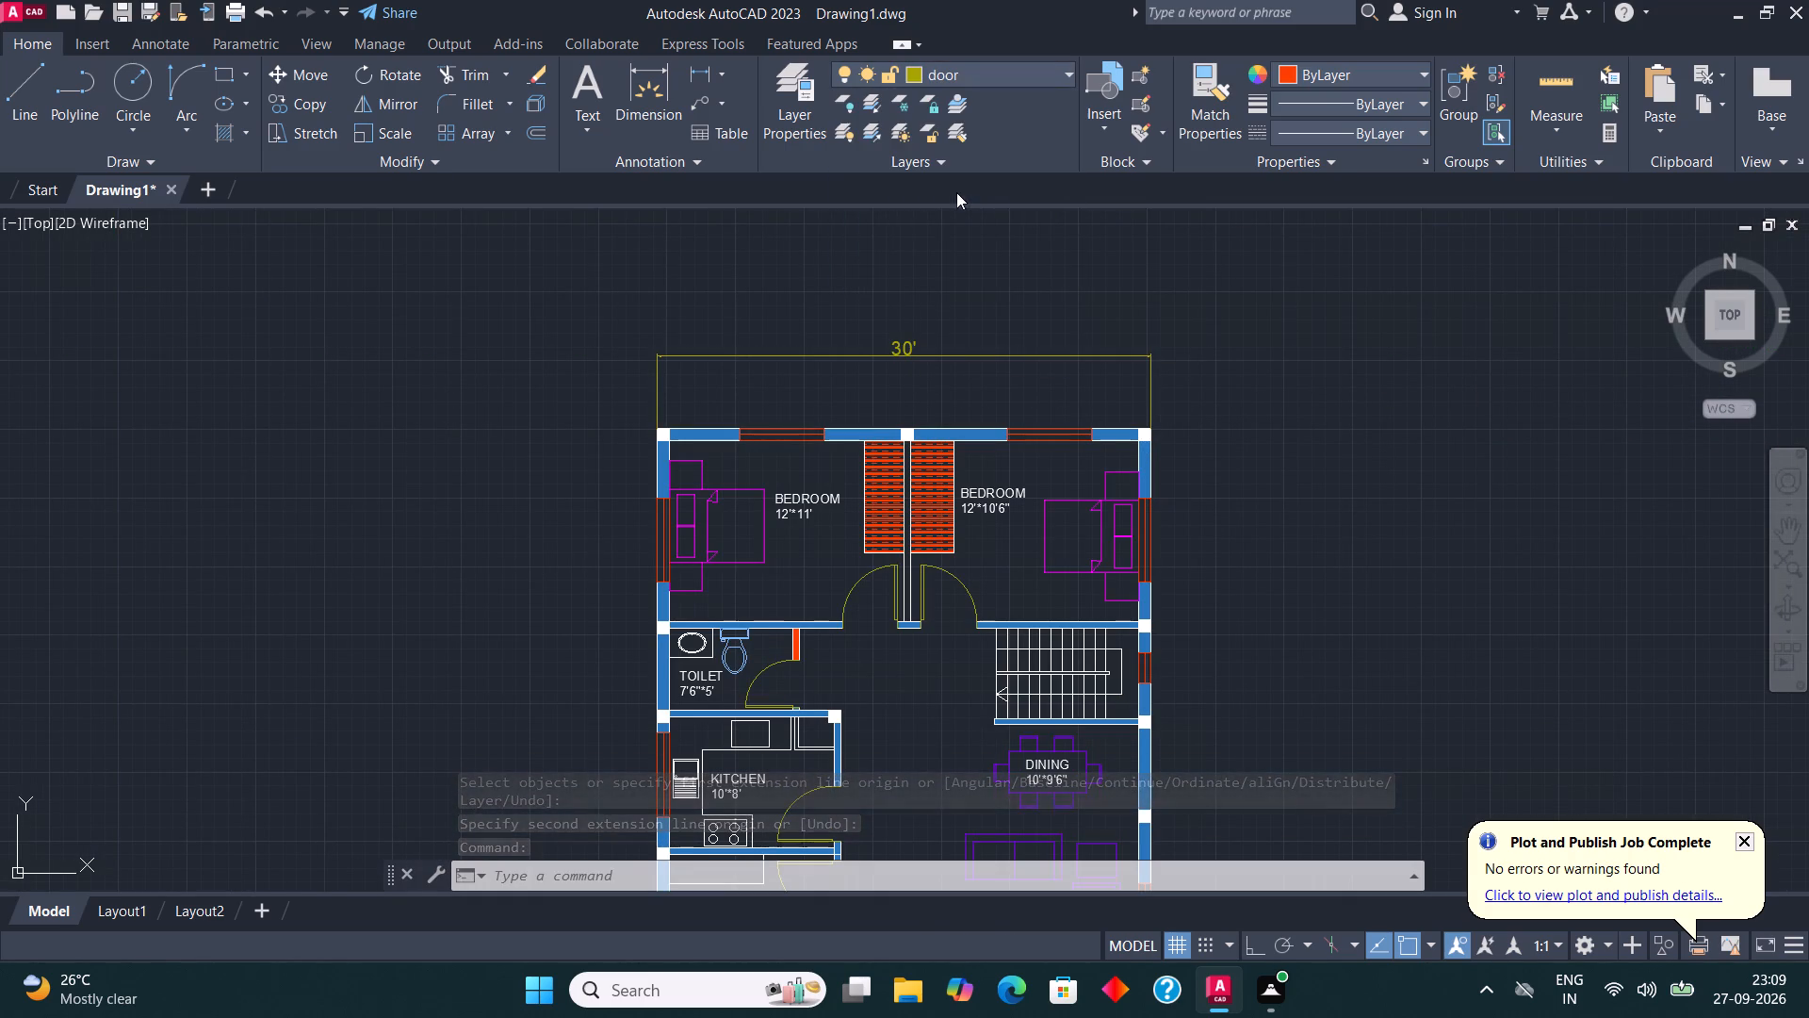
{"action": "key", "text": "Escape"}
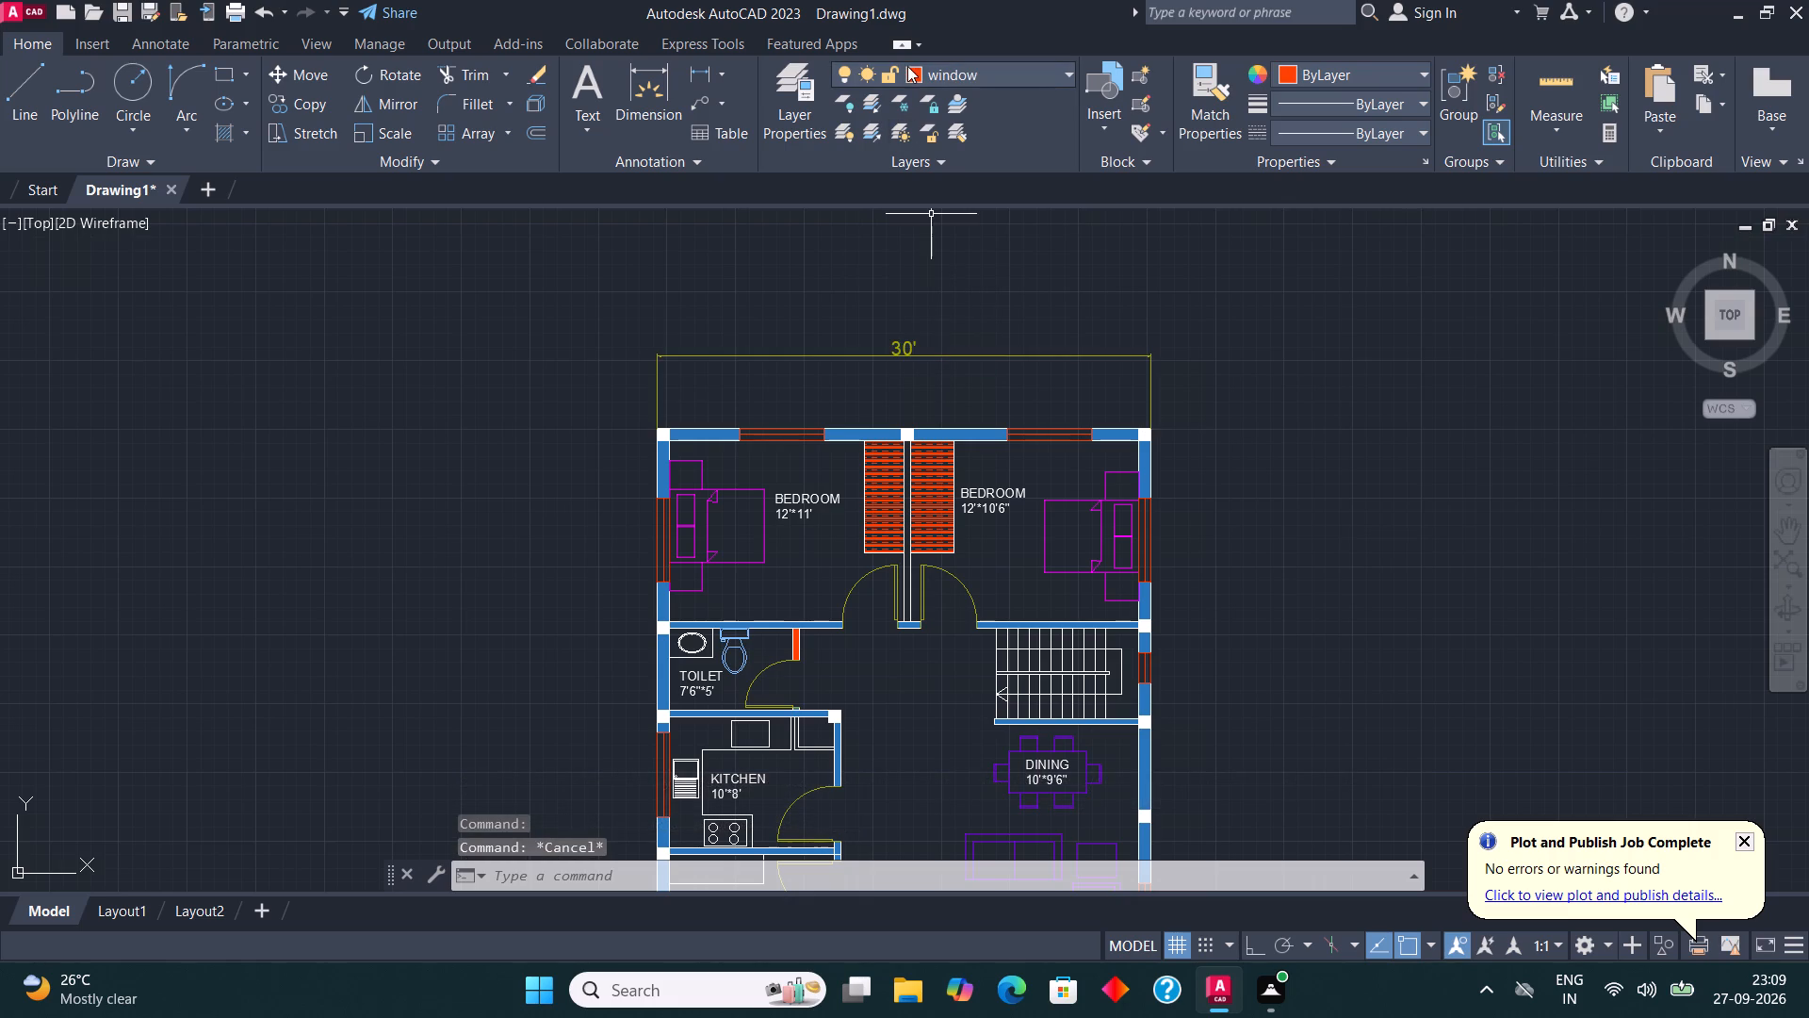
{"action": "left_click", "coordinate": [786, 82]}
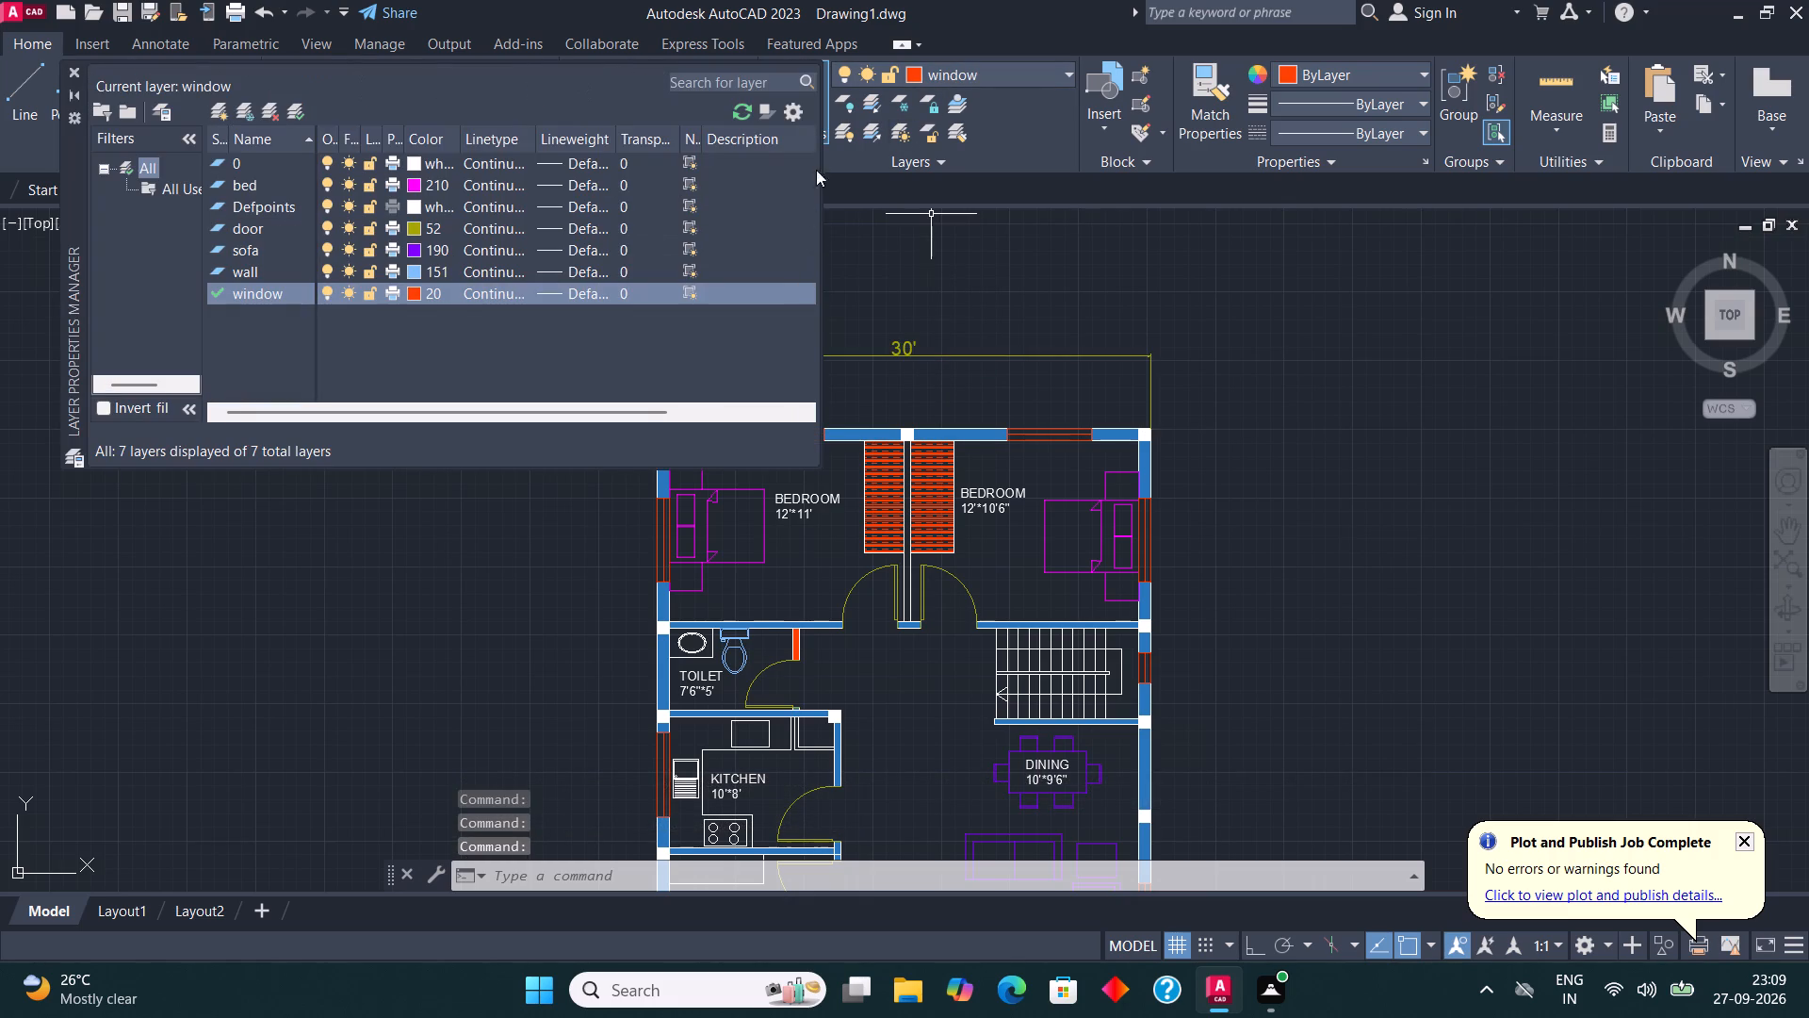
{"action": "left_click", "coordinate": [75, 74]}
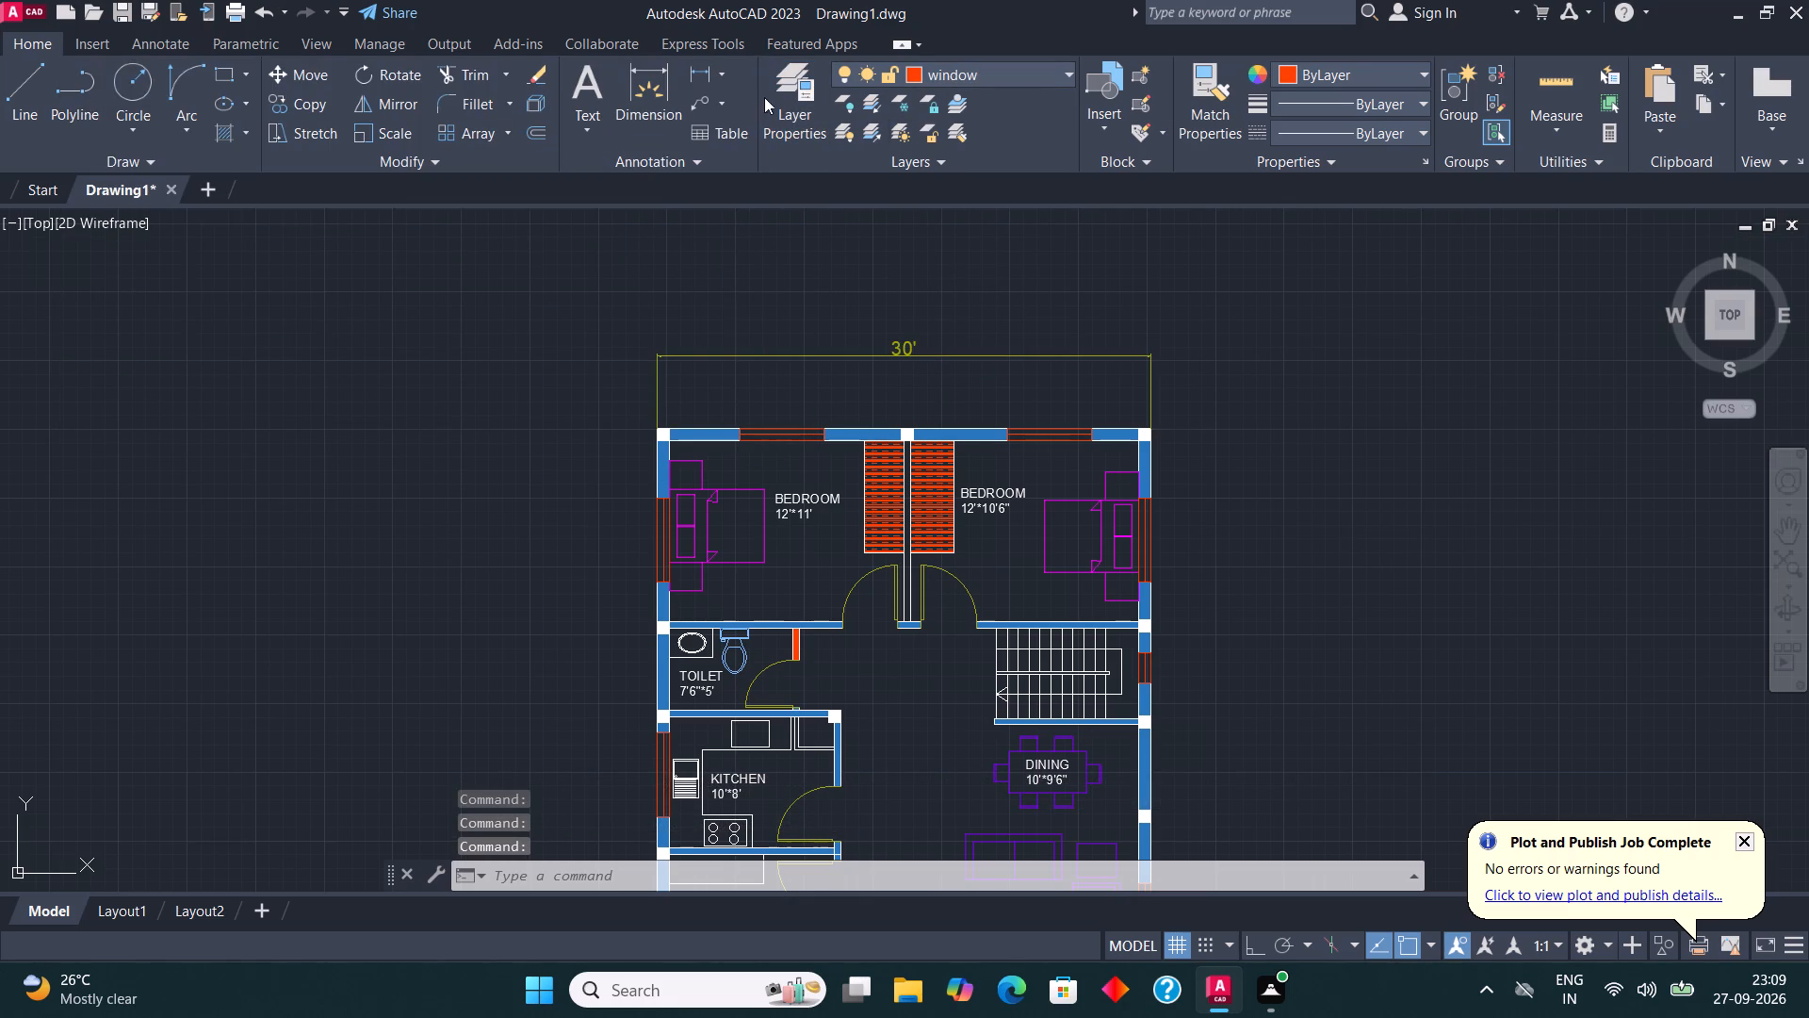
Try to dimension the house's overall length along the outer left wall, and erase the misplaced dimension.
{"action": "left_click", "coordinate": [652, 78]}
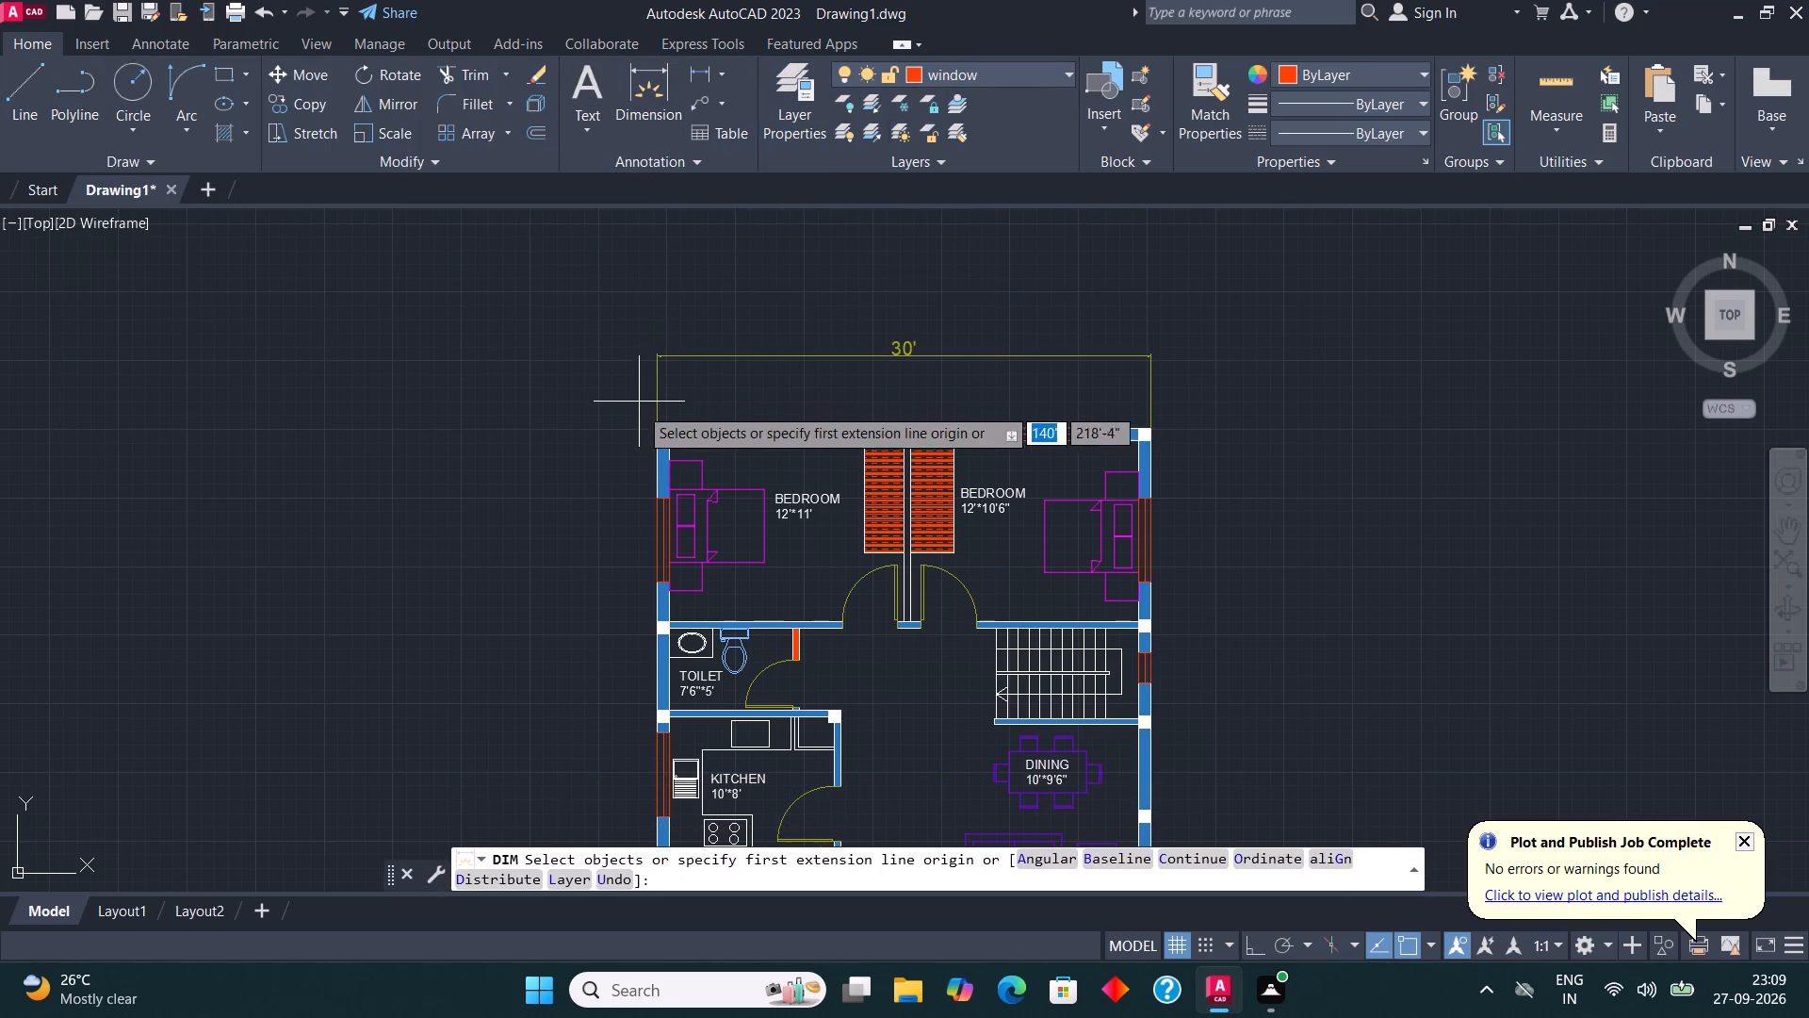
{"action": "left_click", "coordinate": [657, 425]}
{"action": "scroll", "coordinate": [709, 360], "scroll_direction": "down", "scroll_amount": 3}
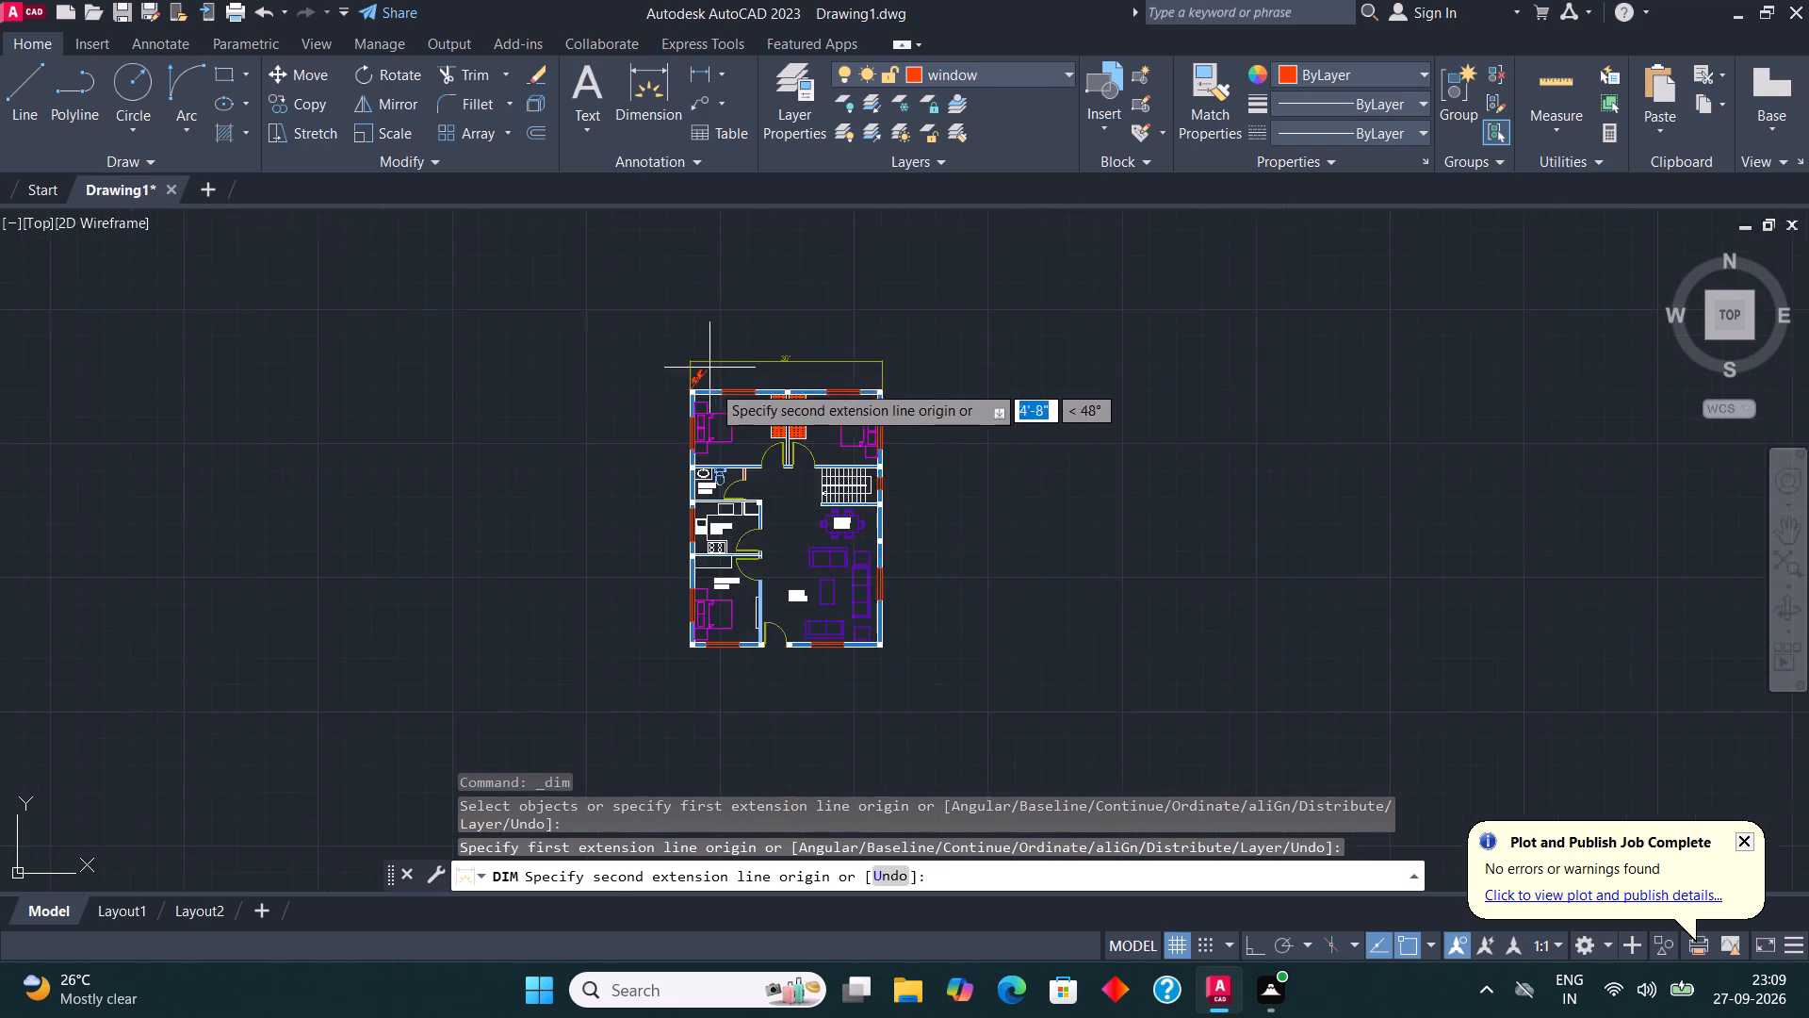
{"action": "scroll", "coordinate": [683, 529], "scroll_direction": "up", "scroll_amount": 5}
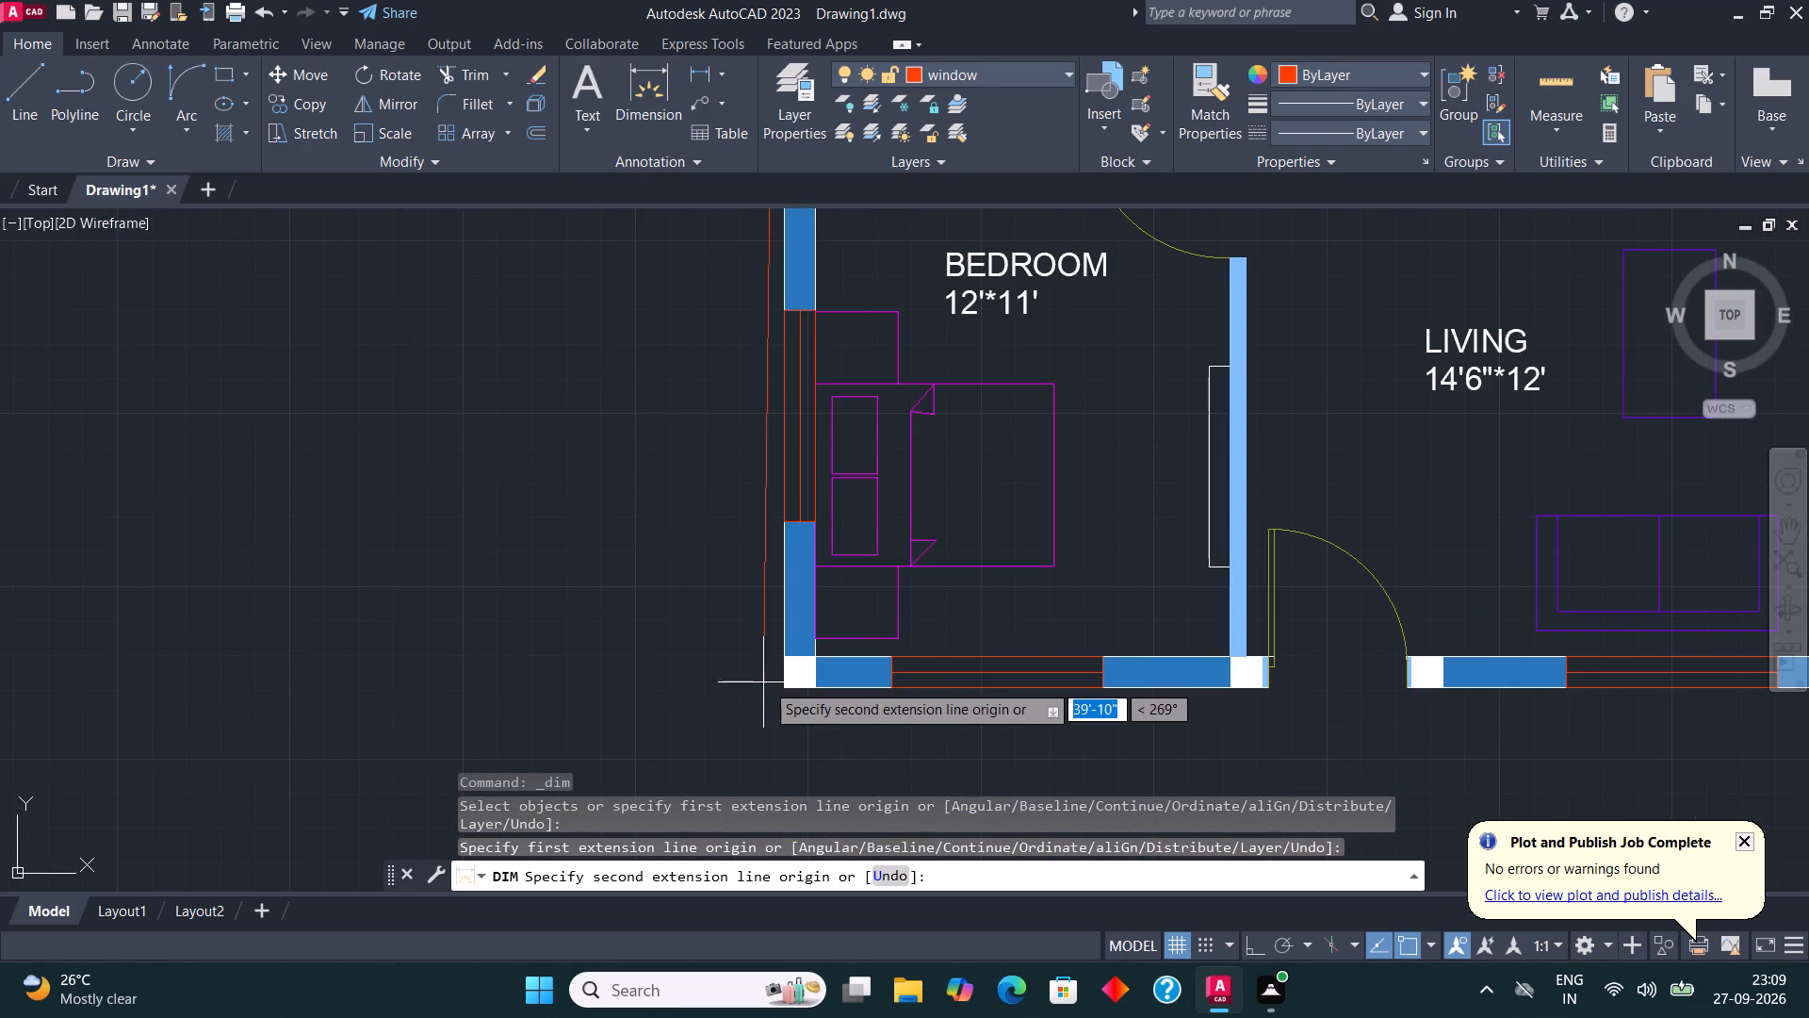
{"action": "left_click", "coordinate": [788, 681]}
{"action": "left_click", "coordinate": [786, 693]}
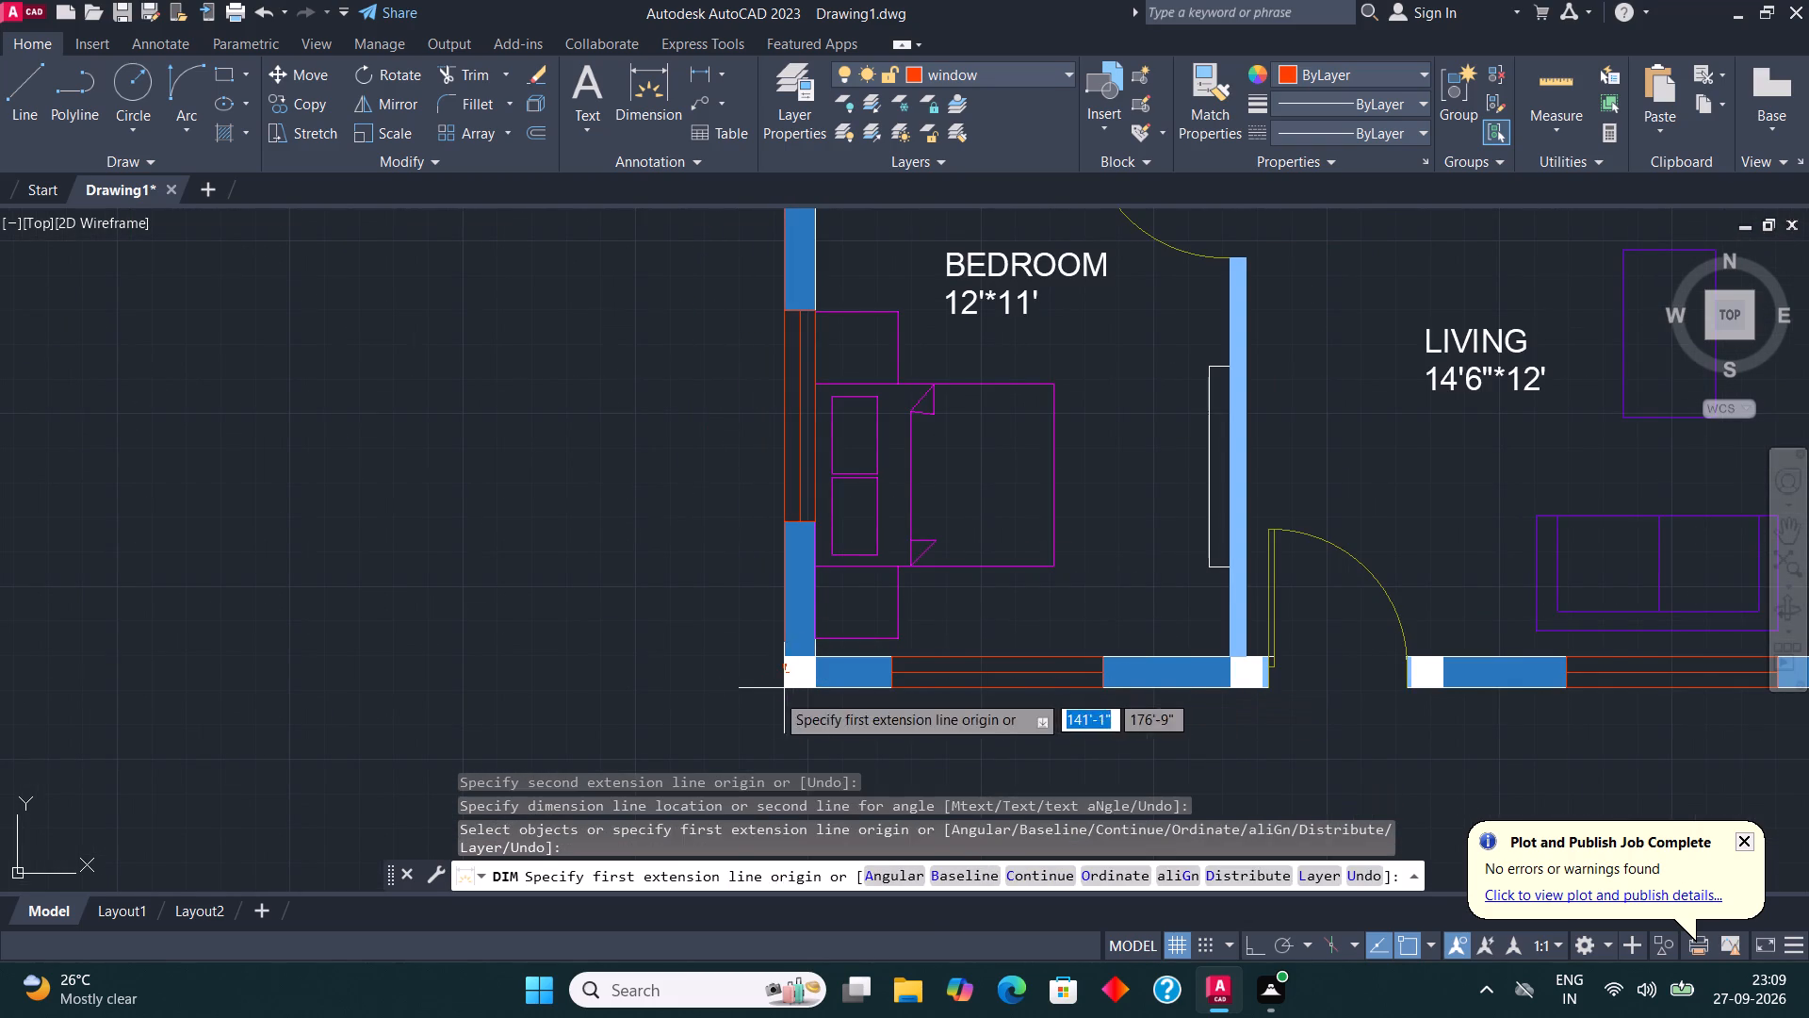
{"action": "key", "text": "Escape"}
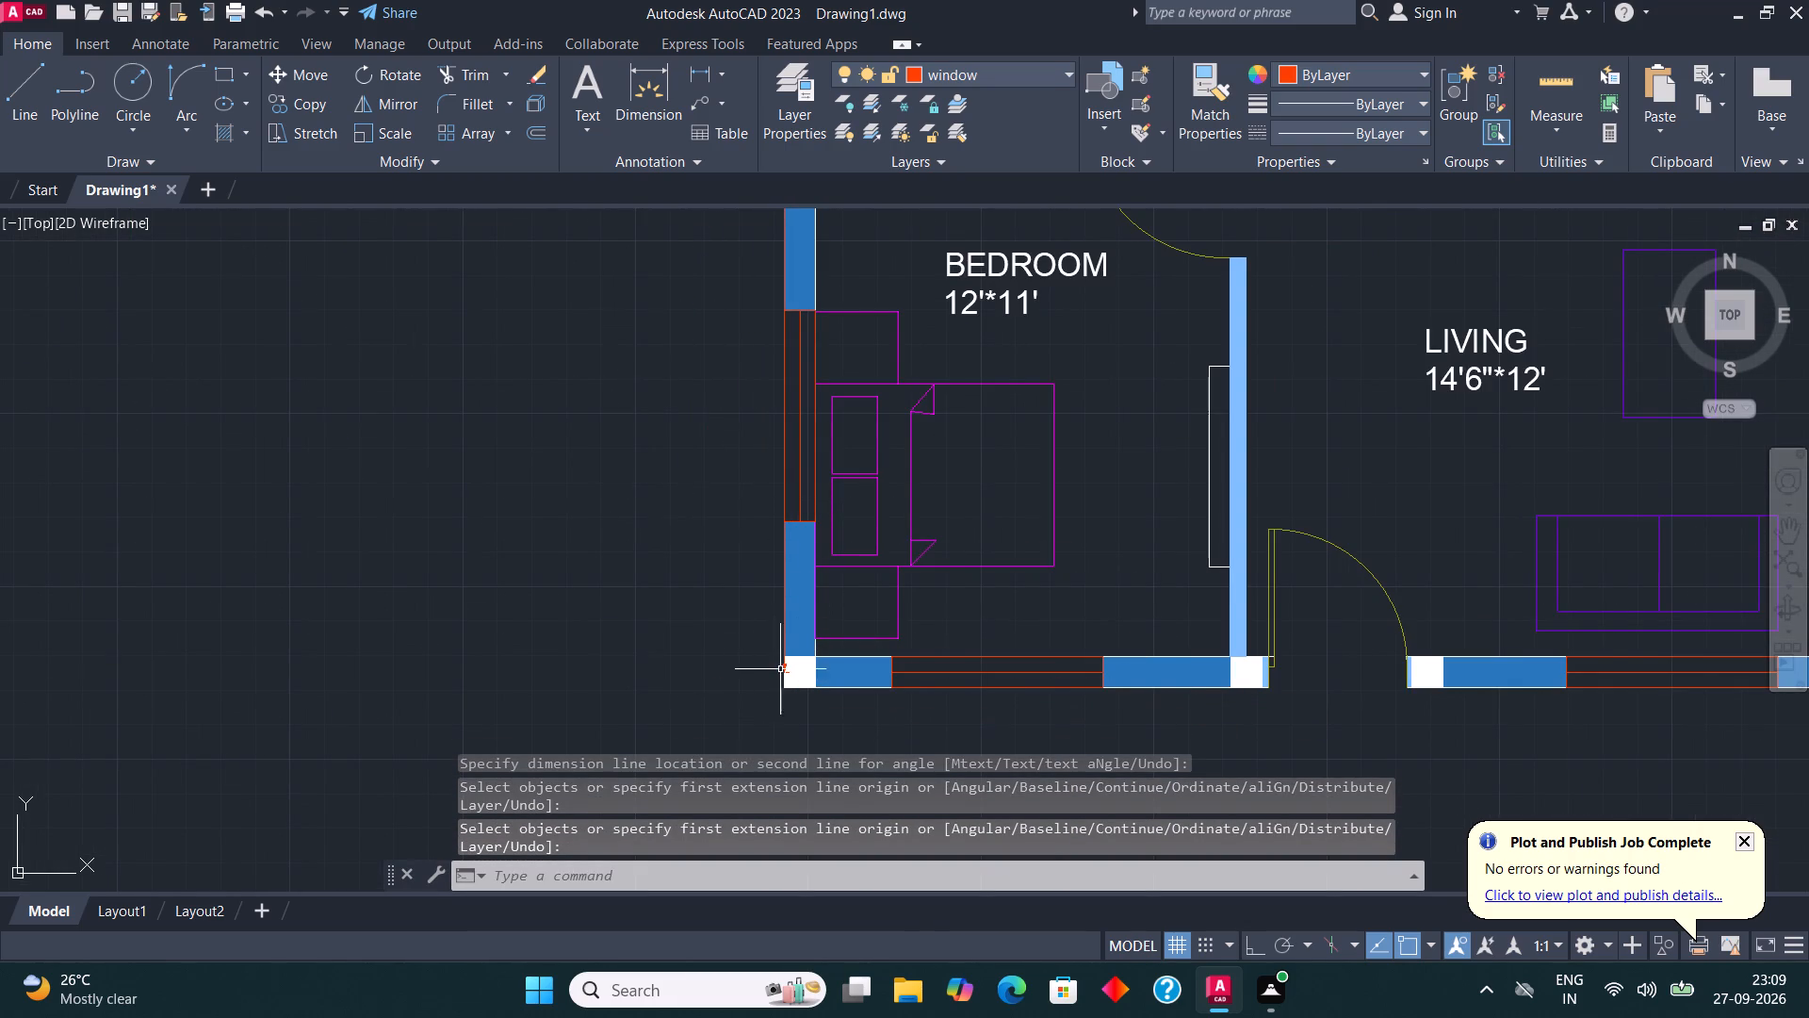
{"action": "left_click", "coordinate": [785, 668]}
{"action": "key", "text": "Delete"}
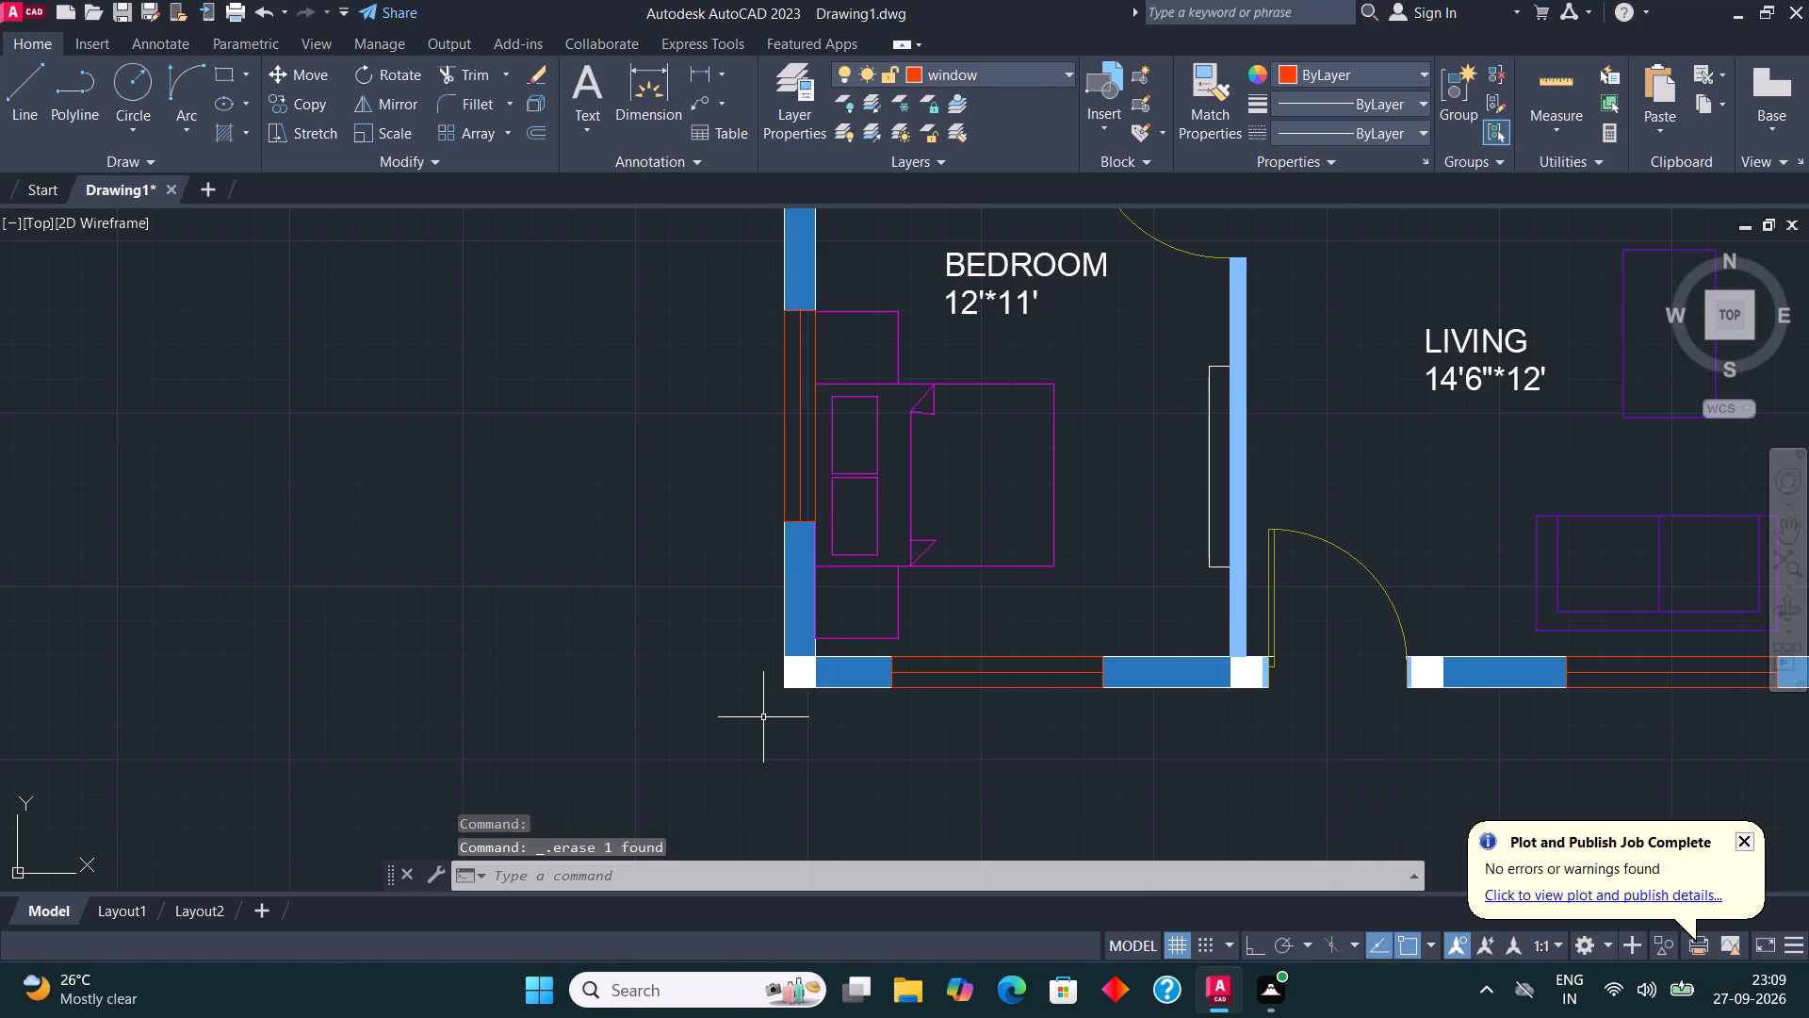
Make the door layer current and dimension the house's overall length between the left wall's outer corners, placing the dimension outside the plan.
{"action": "left_click", "coordinate": [972, 74]}
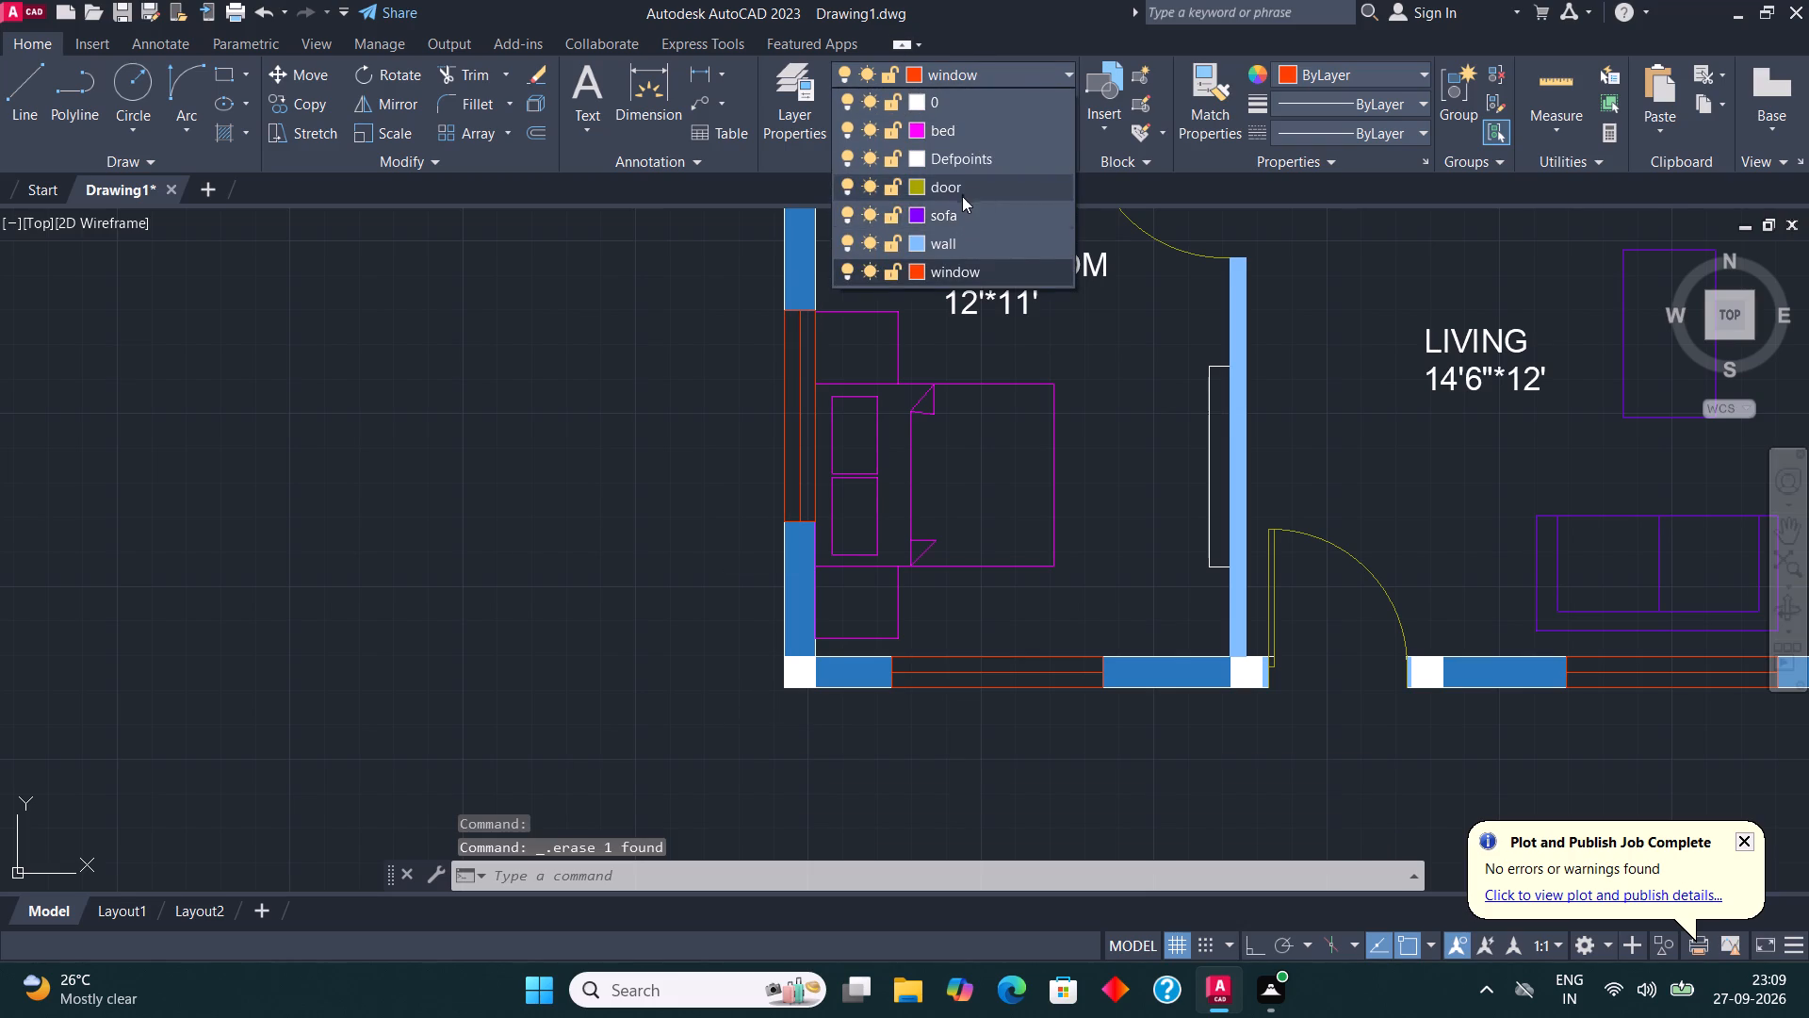
{"action": "left_click", "coordinate": [962, 194]}
{"action": "left_click", "coordinate": [656, 100]}
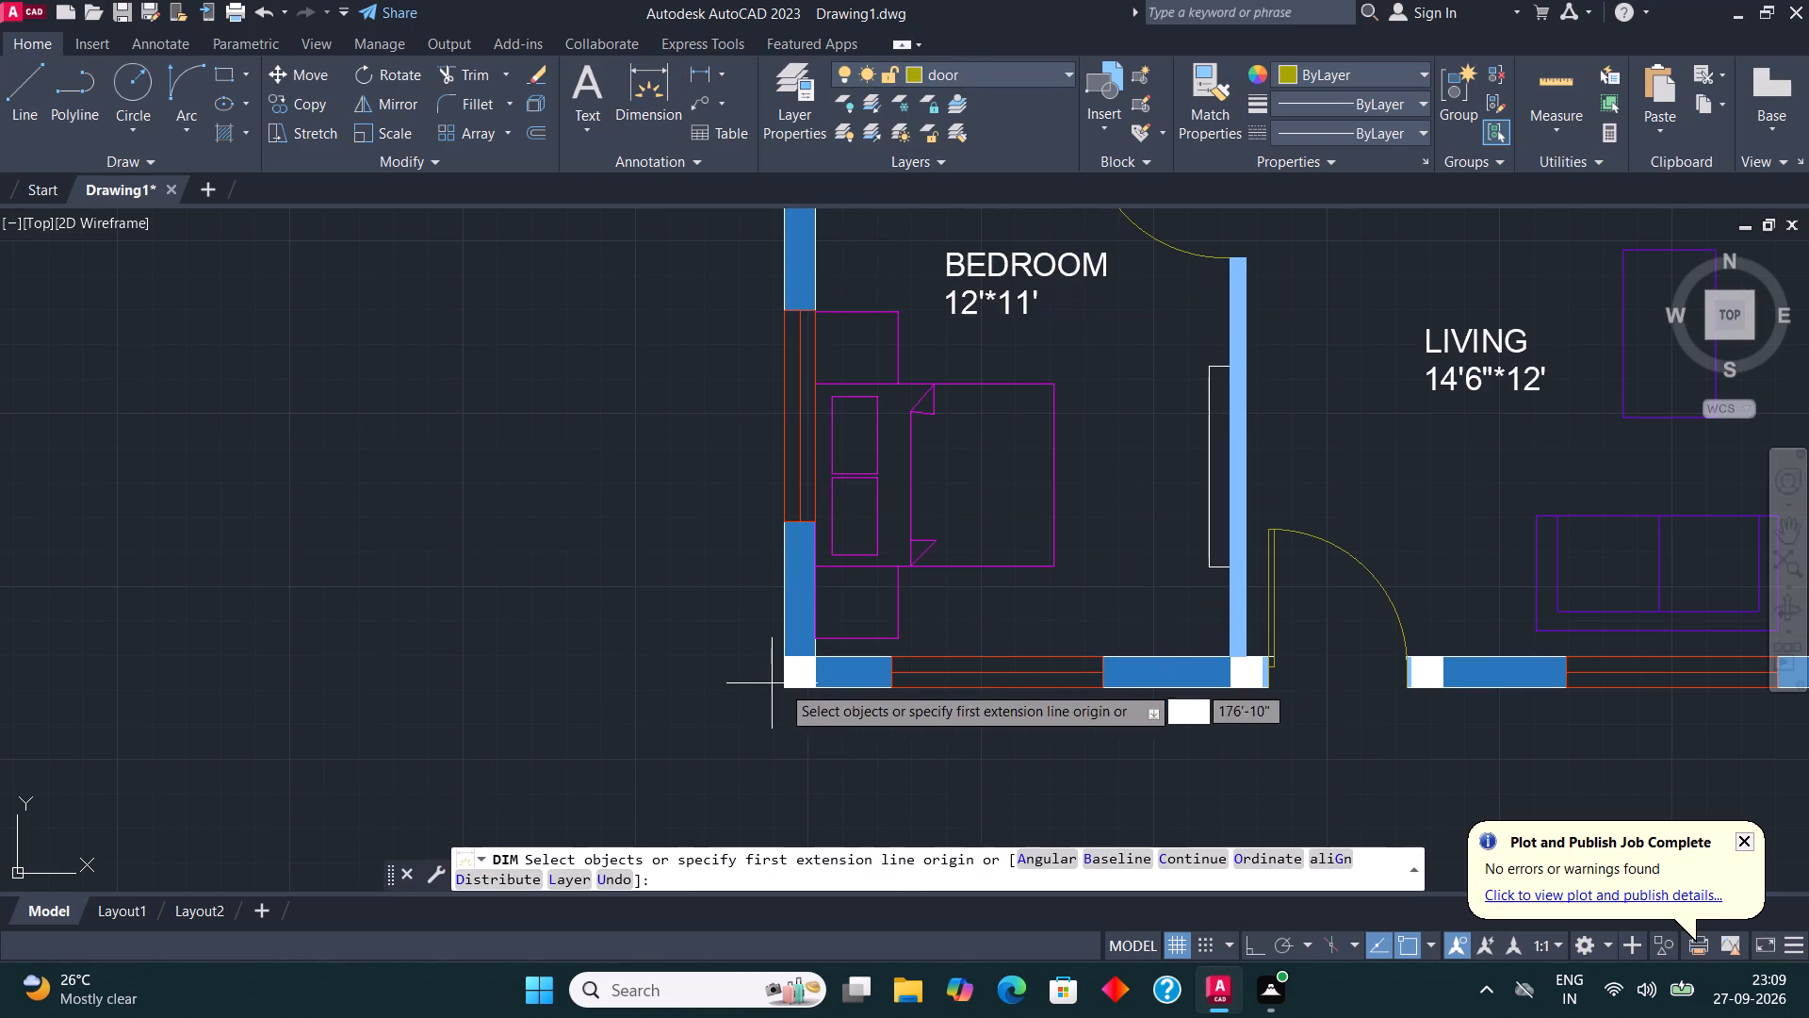
{"action": "left_click", "coordinate": [787, 685]}
{"action": "scroll", "coordinate": [788, 720], "scroll_direction": "down", "scroll_amount": 5}
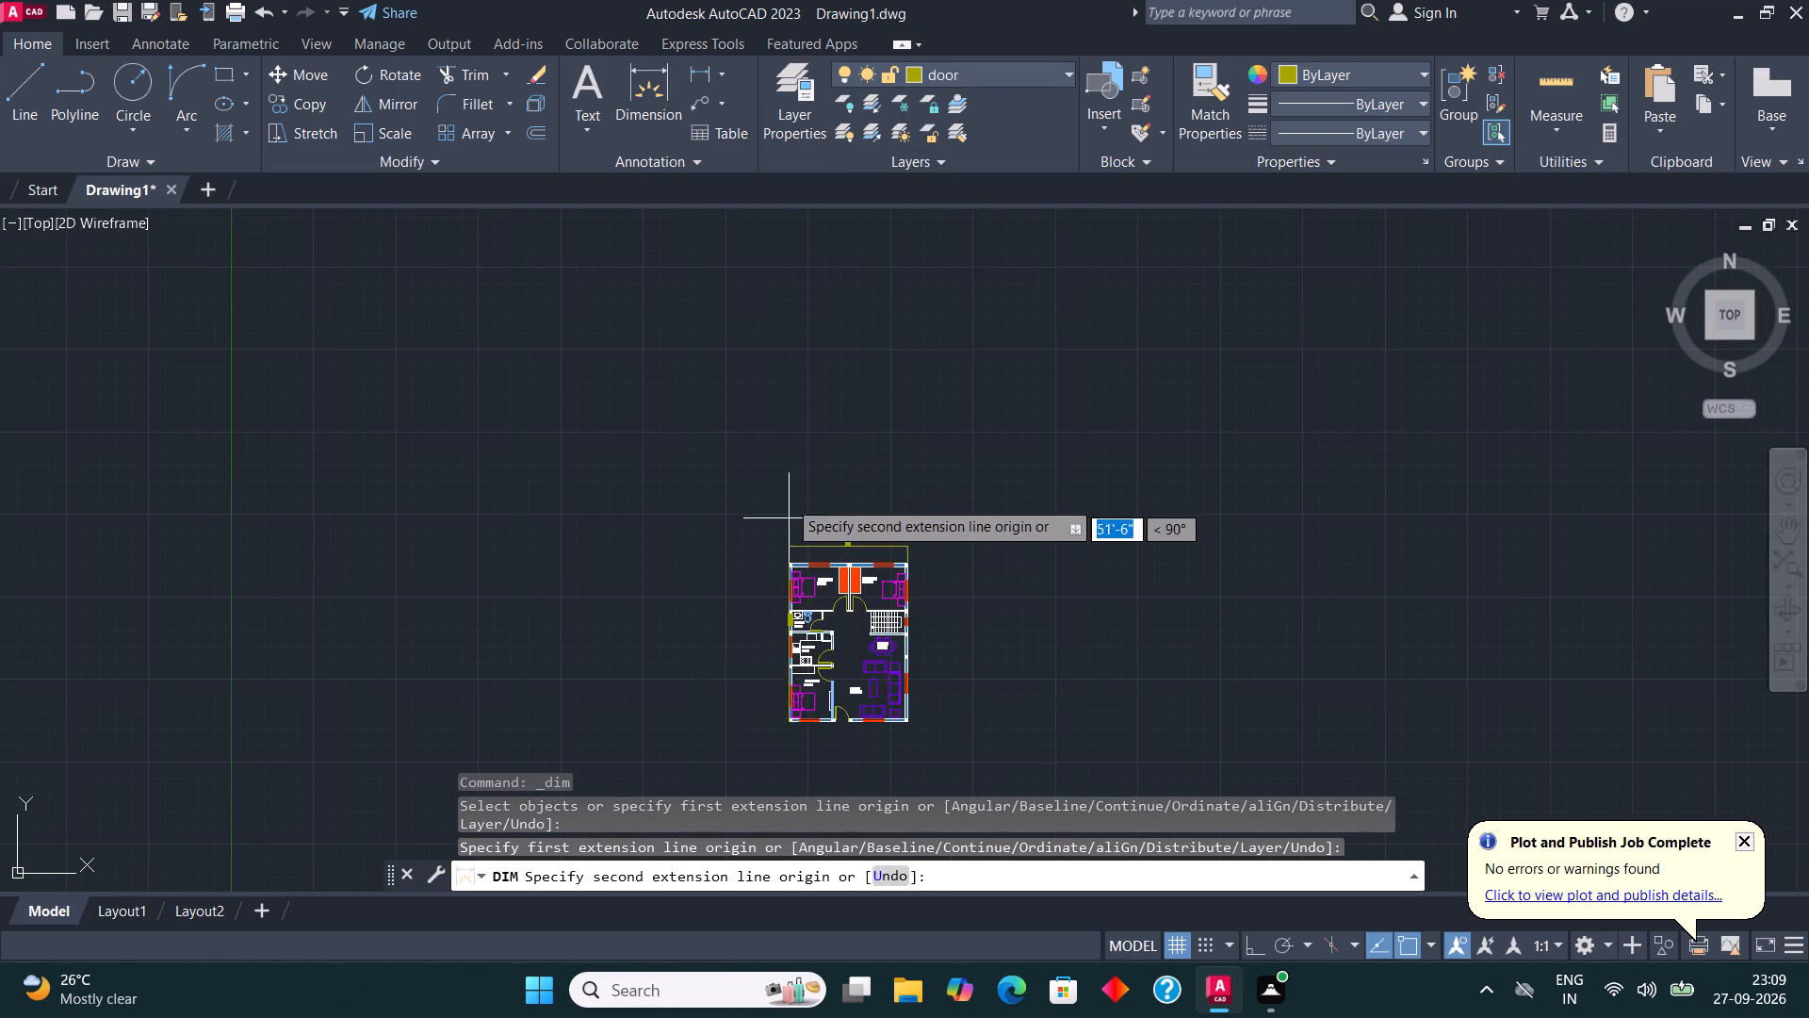
{"action": "scroll", "coordinate": [785, 563], "scroll_direction": "up", "scroll_amount": 5}
{"action": "left_click", "coordinate": [777, 599]}
{"action": "scroll", "coordinate": [771, 594], "scroll_direction": "down", "scroll_amount": 4}
{"action": "left_click", "coordinate": [744, 600]}
{"action": "scroll", "coordinate": [919, 482], "scroll_direction": "down", "scroll_amount": 2}
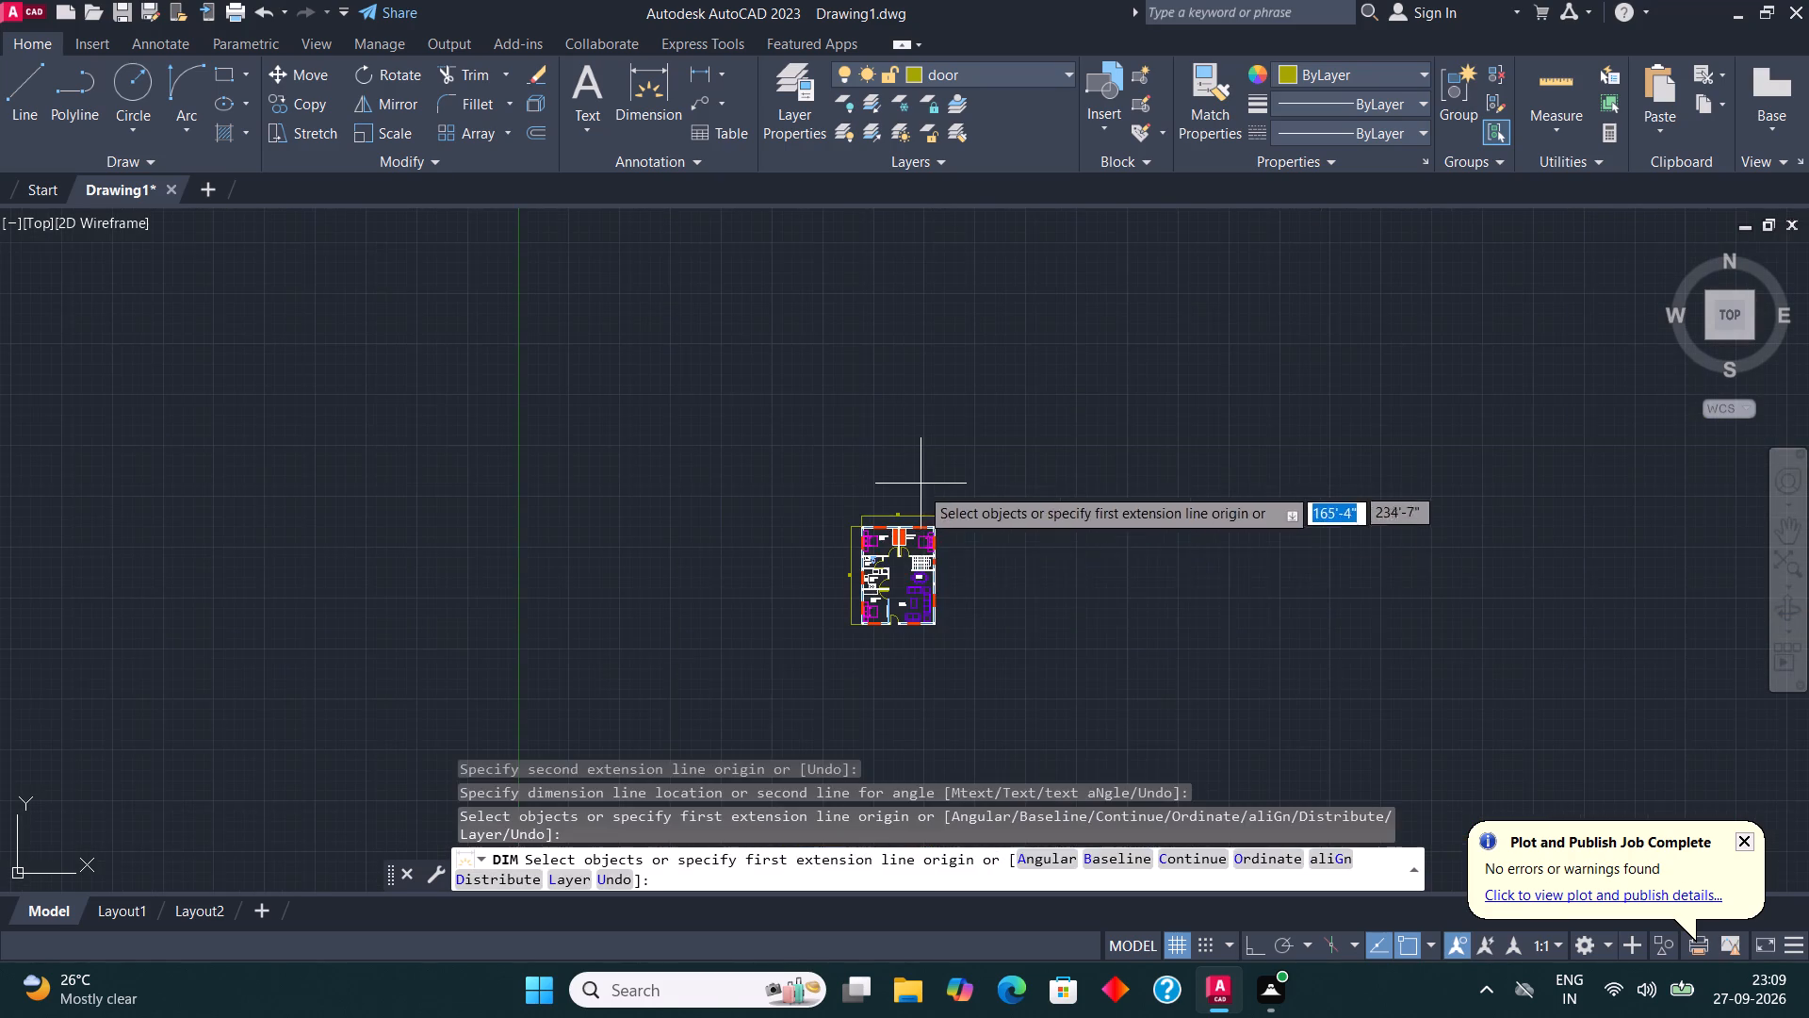
Assign all the staircase lines, including treads, central rail and direction arrow, to the door layer.
{"action": "scroll", "coordinate": [913, 589], "scroll_direction": "up", "scroll_amount": 4}
{"action": "scroll", "coordinate": [1001, 365], "scroll_direction": "up", "scroll_amount": 2}
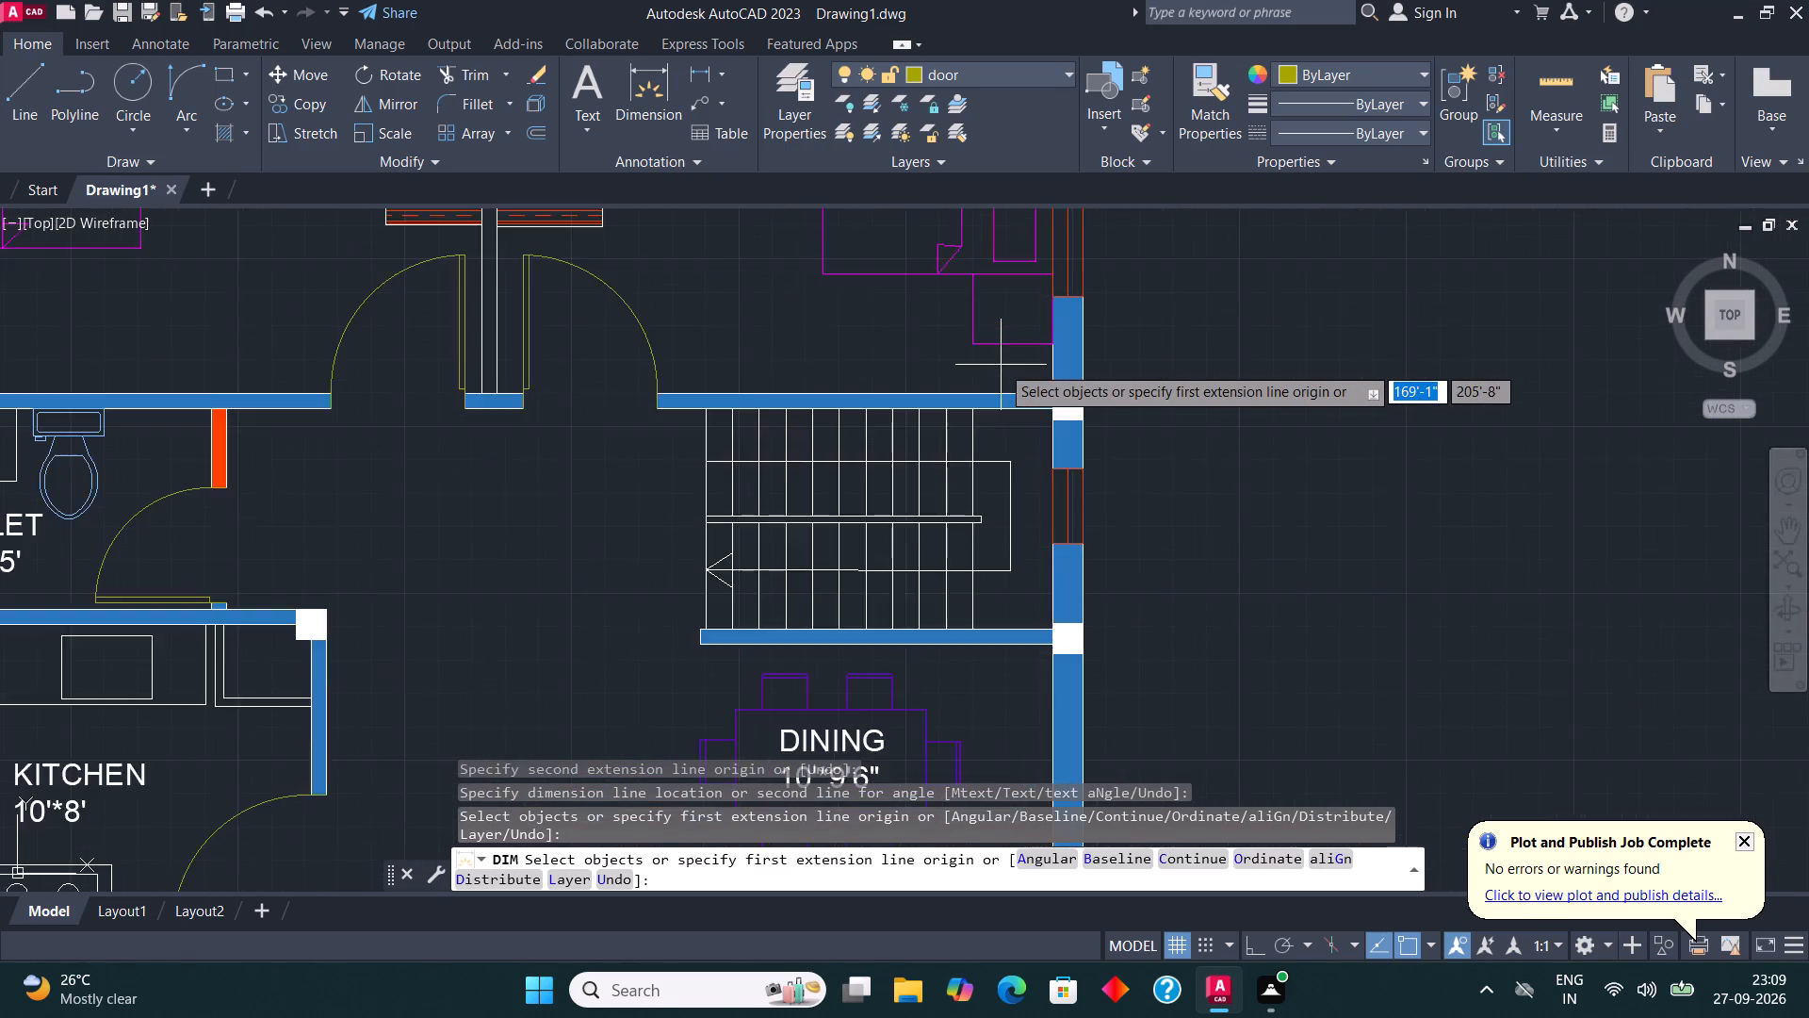
{"action": "scroll", "coordinate": [1001, 365], "scroll_direction": "up", "scroll_amount": 1}
{"action": "scroll", "coordinate": [1001, 365], "scroll_direction": "down", "scroll_amount": 1}
{"action": "scroll", "coordinate": [1093, 550], "scroll_direction": "up", "scroll_amount": 1}
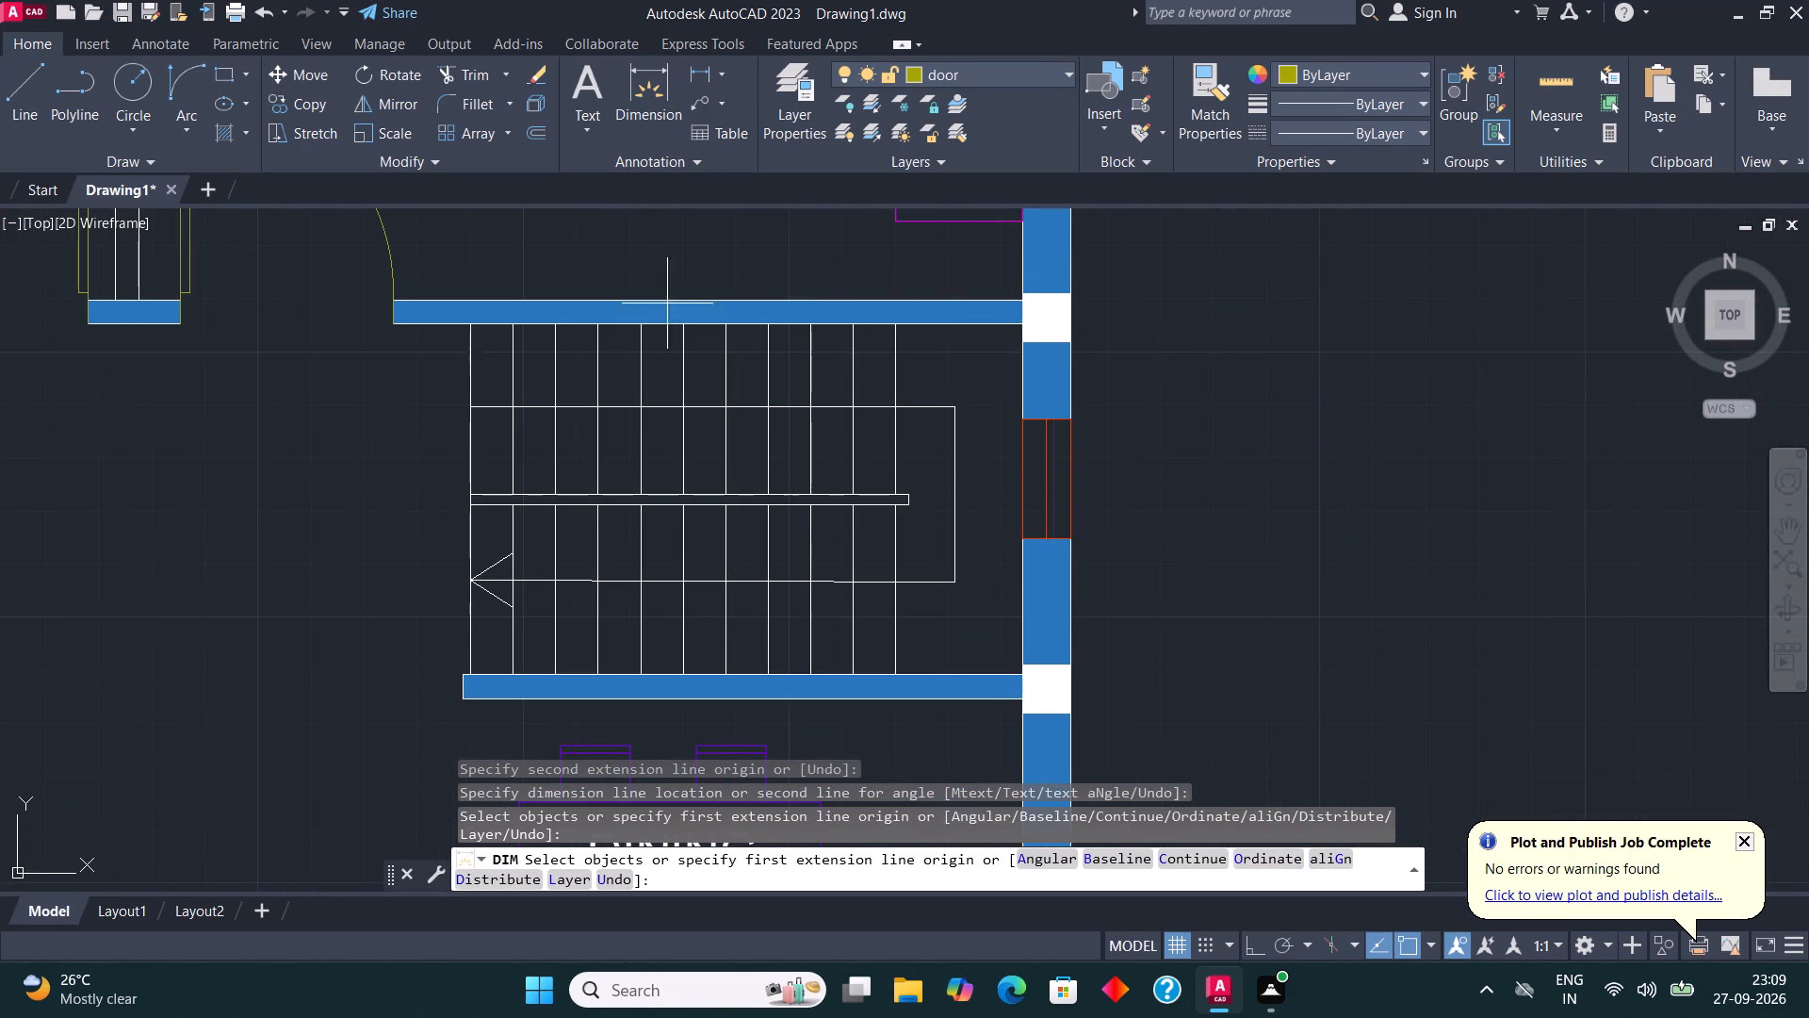
{"action": "left_click", "coordinate": [961, 630]}
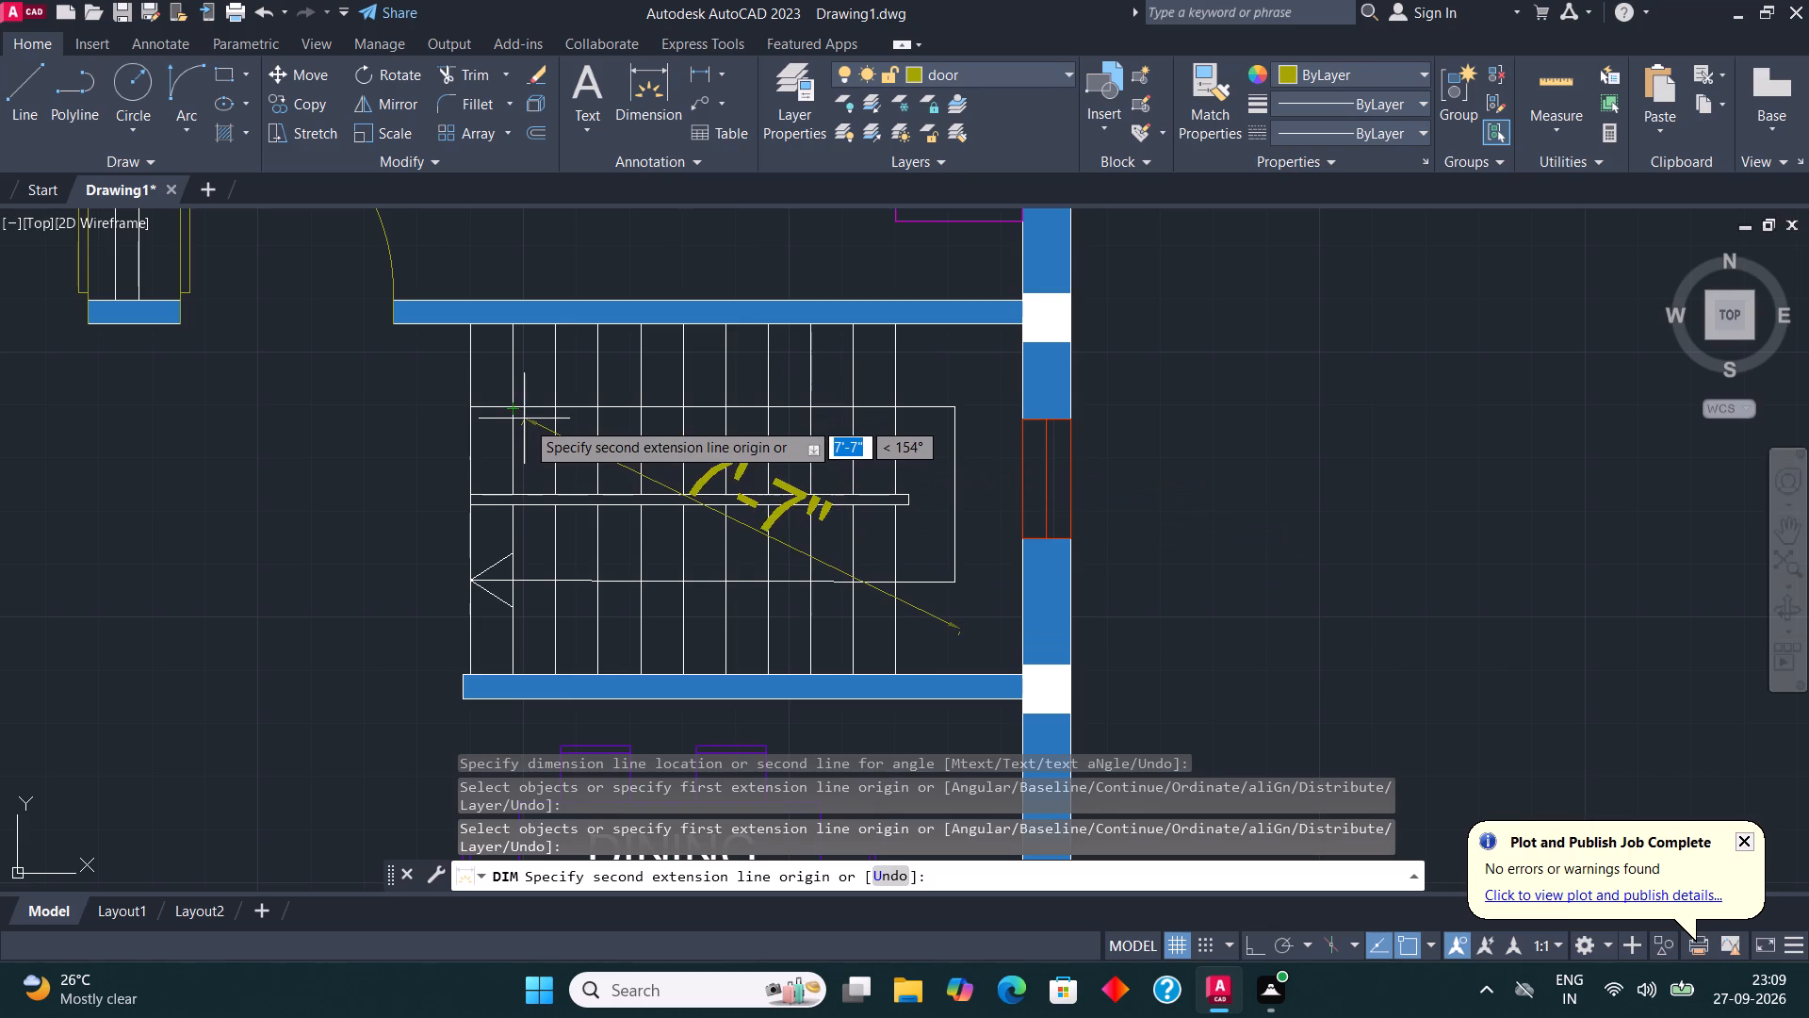
{"action": "key", "text": "Escape"}
{"action": "left_click", "coordinate": [936, 637]}
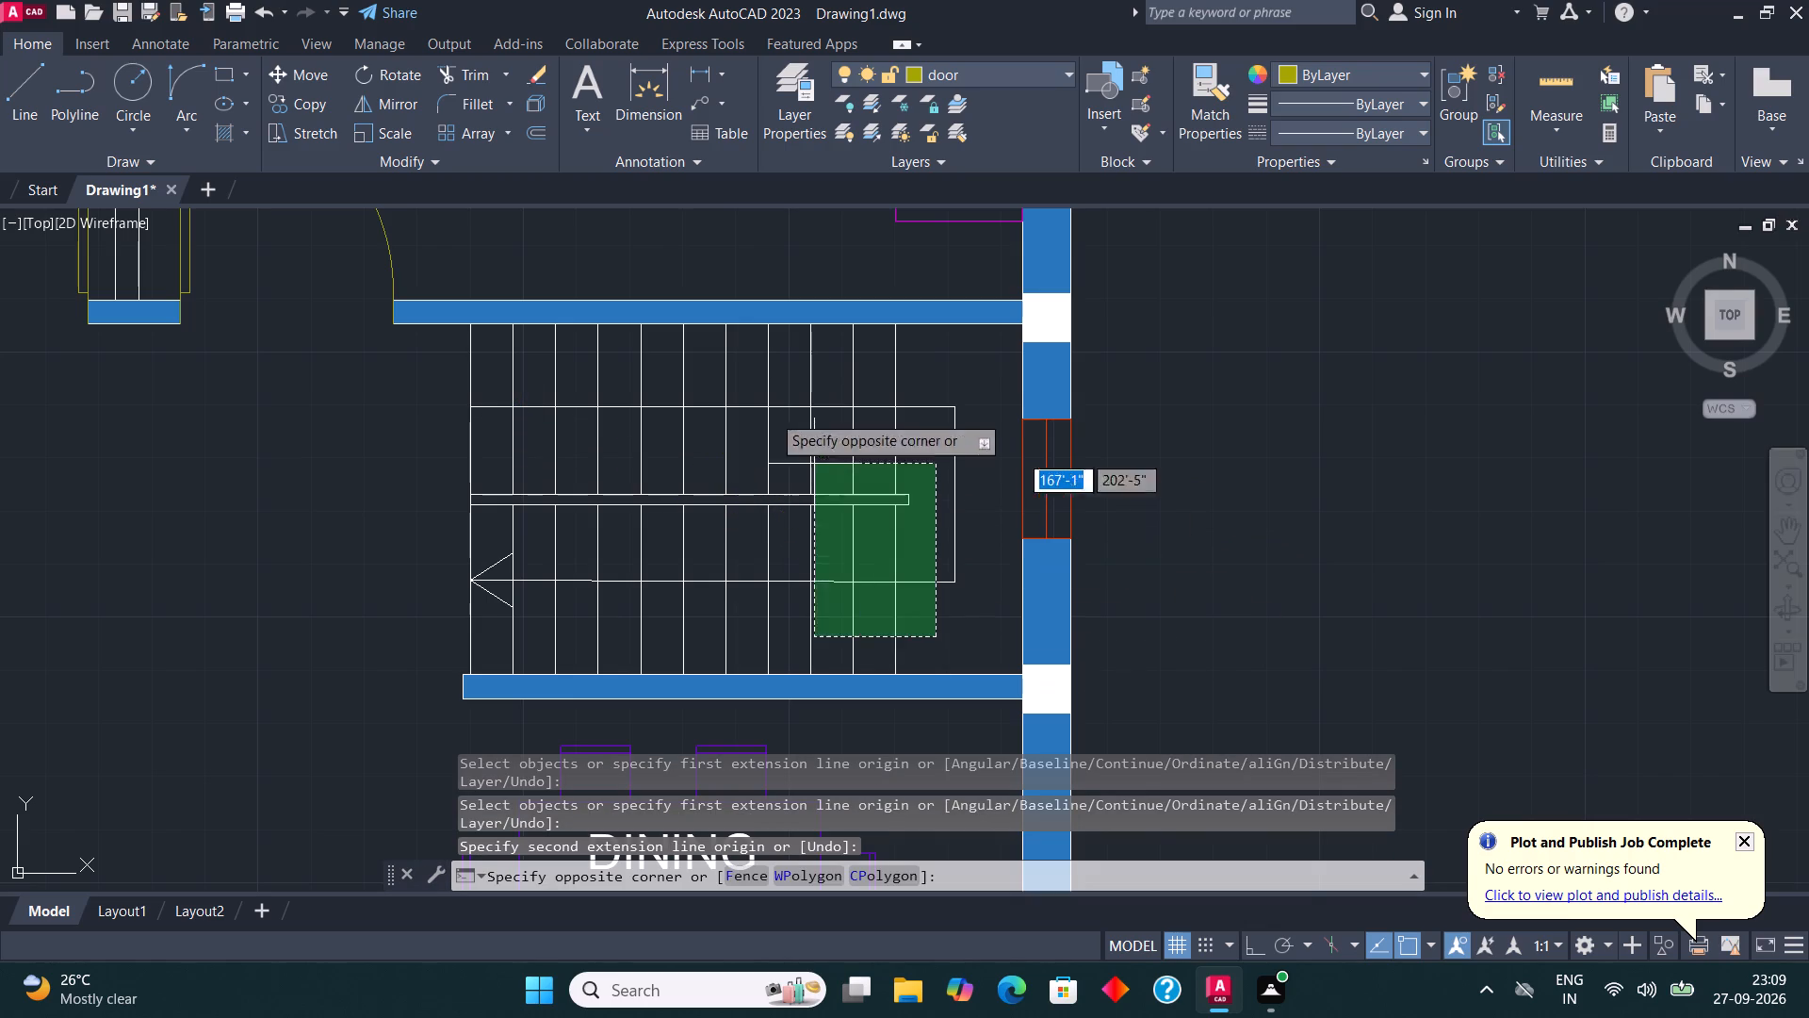
{"action": "left_click", "coordinate": [378, 378]}
{"action": "left_click", "coordinate": [964, 544]}
{"action": "left_click", "coordinate": [937, 498]}
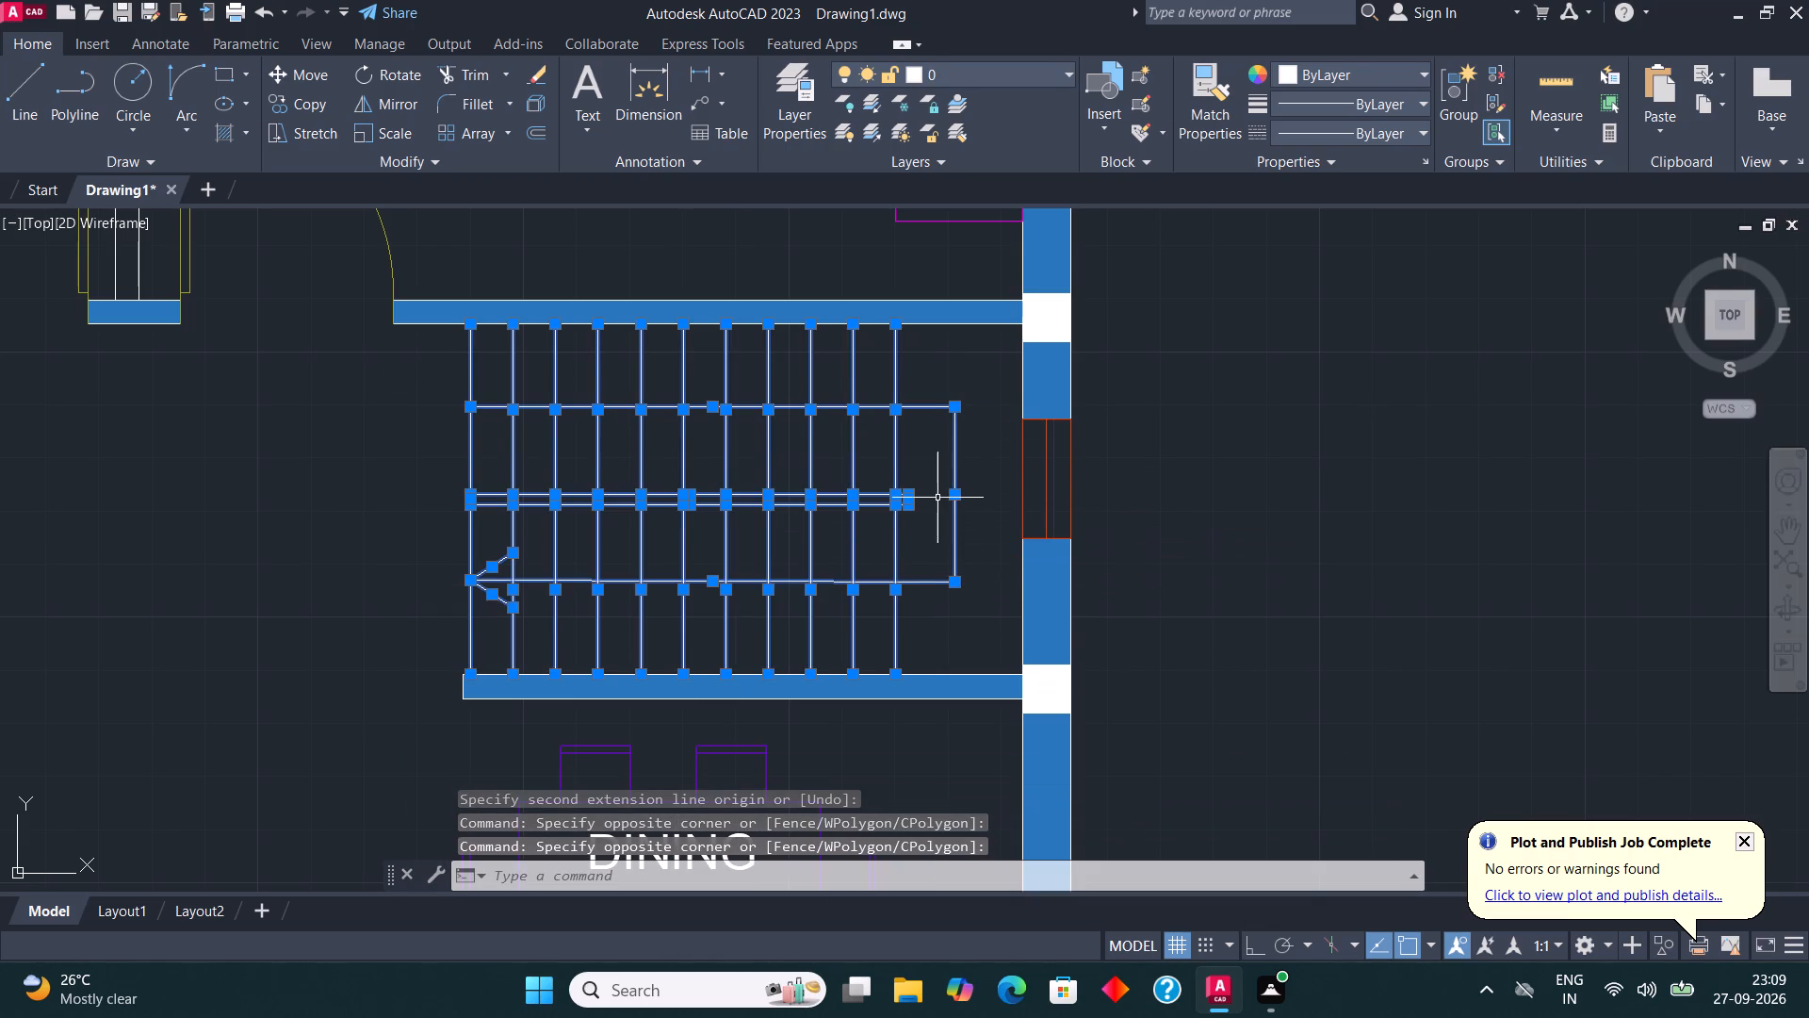
{"action": "left_click", "coordinate": [966, 79]}
{"action": "left_click", "coordinate": [952, 189]}
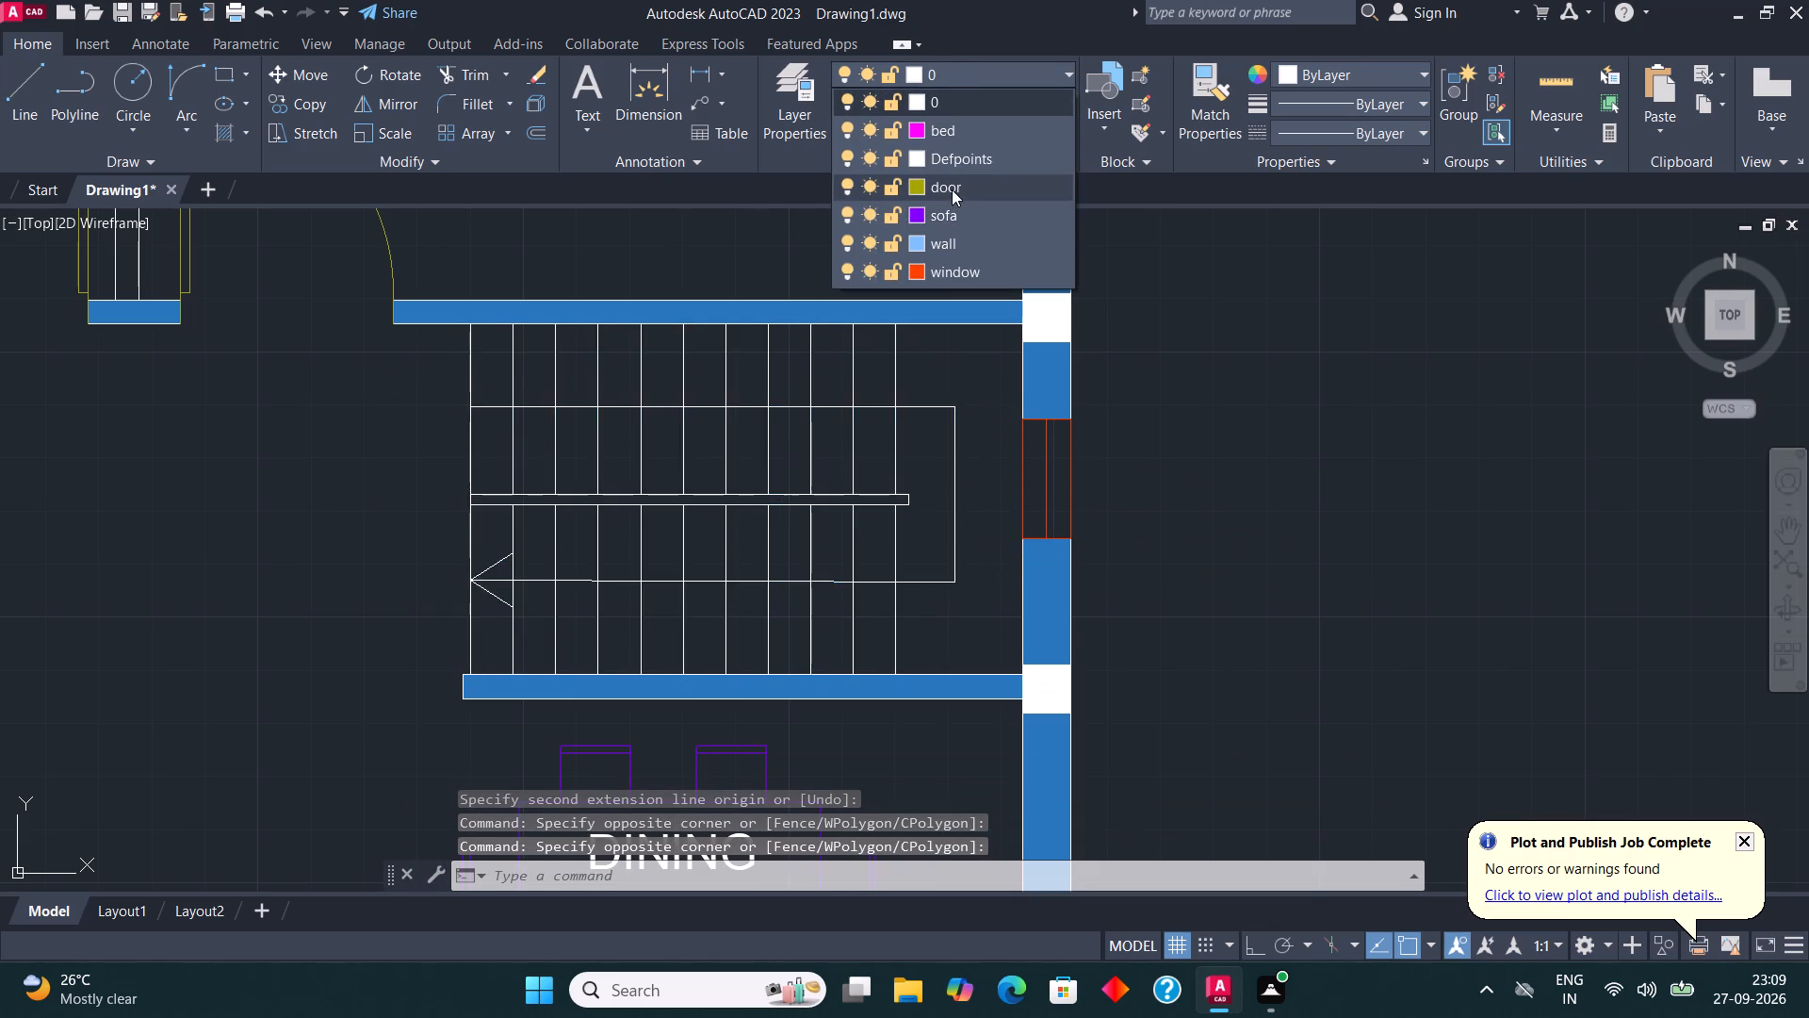
{"action": "key", "text": "Escape"}
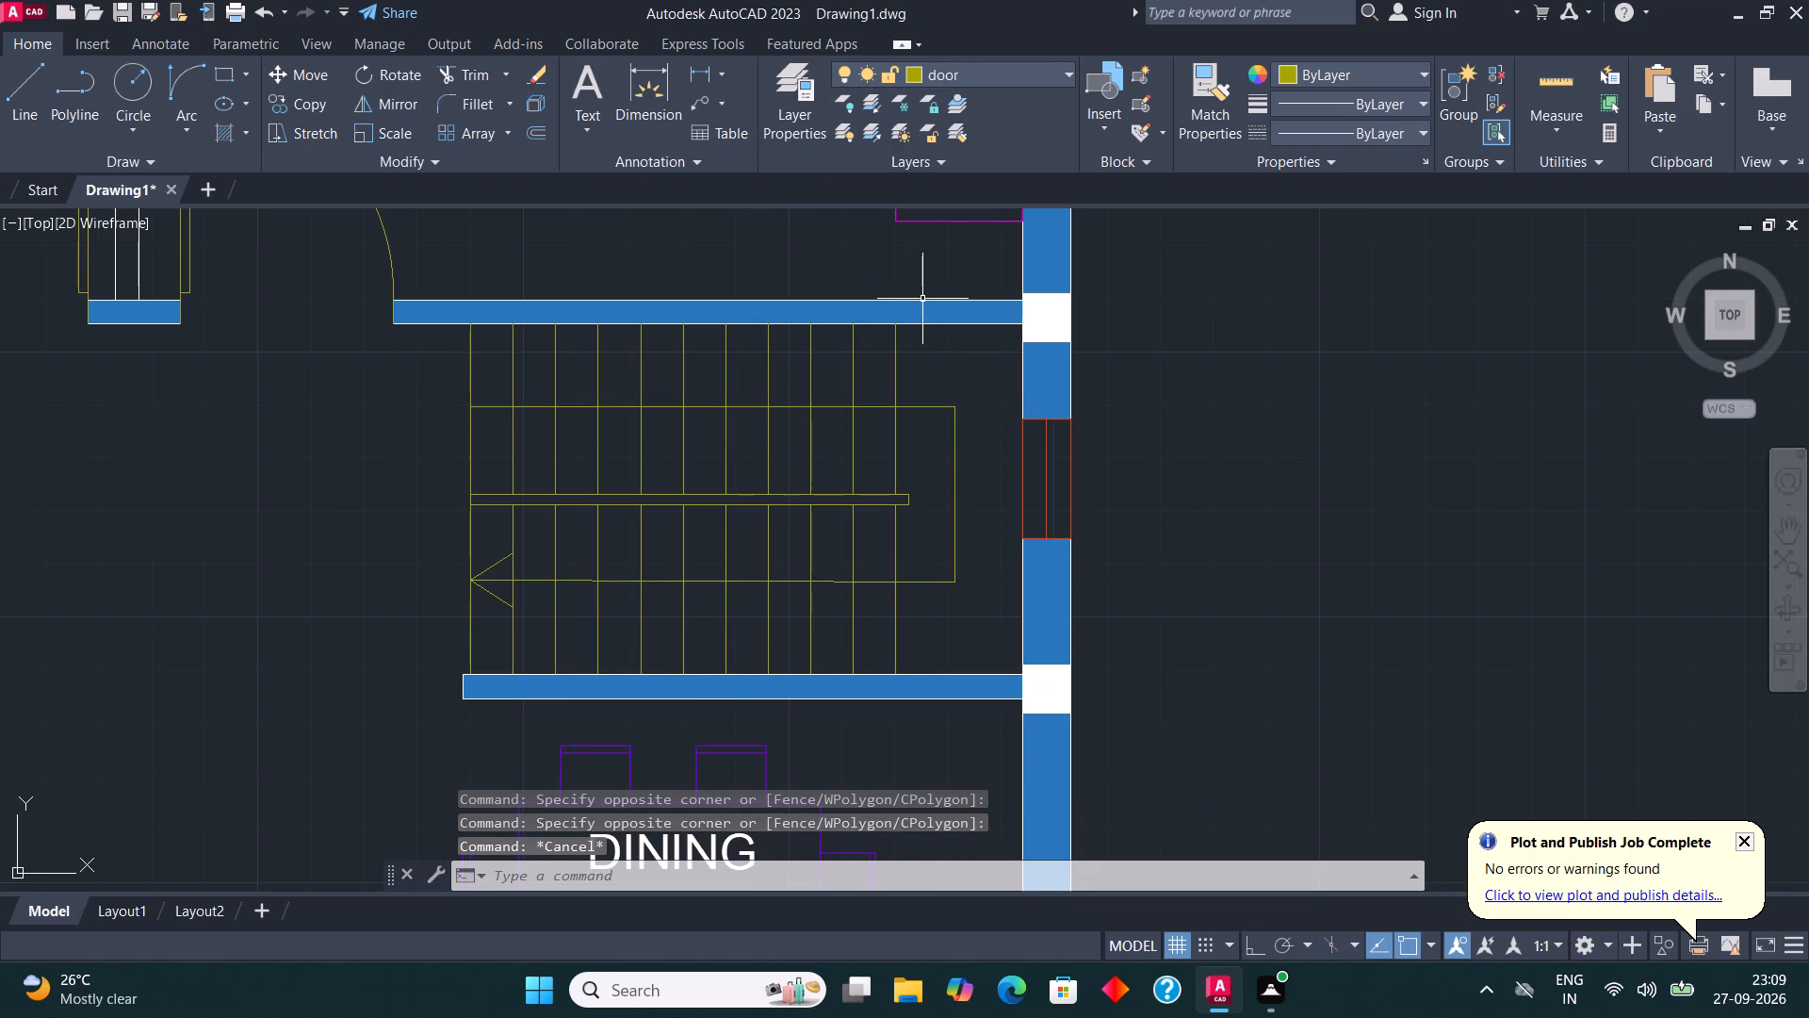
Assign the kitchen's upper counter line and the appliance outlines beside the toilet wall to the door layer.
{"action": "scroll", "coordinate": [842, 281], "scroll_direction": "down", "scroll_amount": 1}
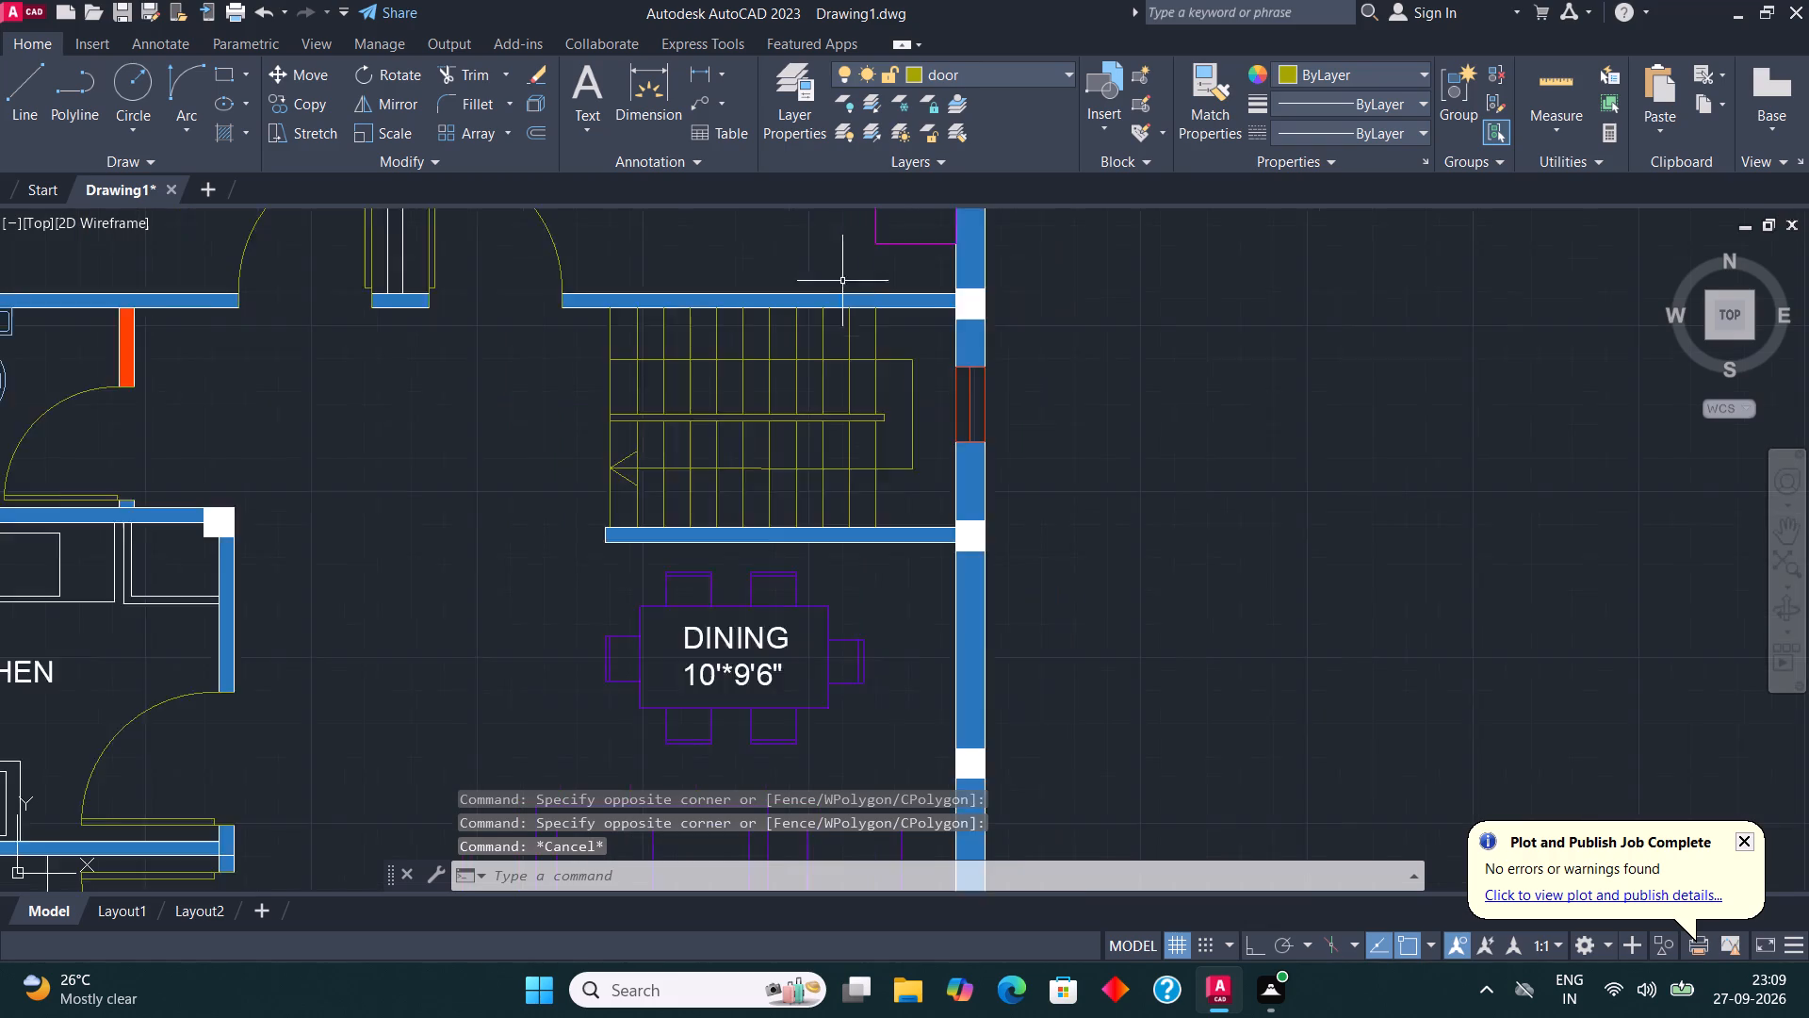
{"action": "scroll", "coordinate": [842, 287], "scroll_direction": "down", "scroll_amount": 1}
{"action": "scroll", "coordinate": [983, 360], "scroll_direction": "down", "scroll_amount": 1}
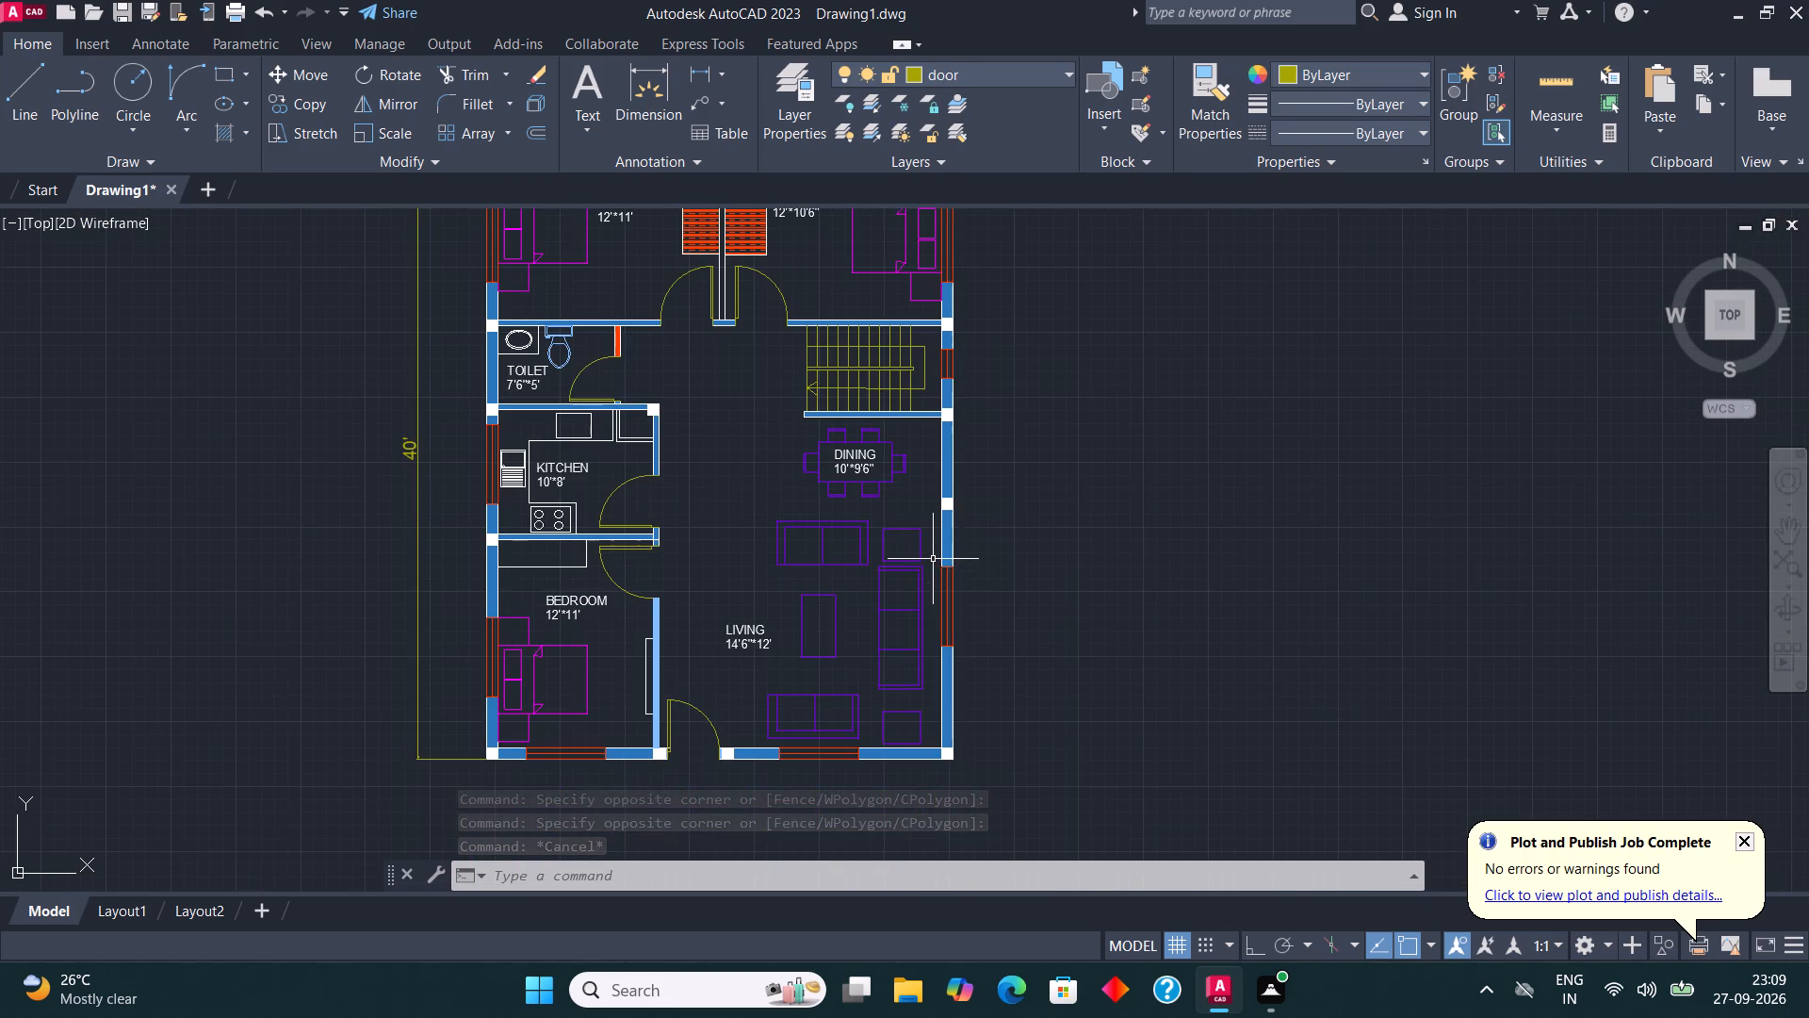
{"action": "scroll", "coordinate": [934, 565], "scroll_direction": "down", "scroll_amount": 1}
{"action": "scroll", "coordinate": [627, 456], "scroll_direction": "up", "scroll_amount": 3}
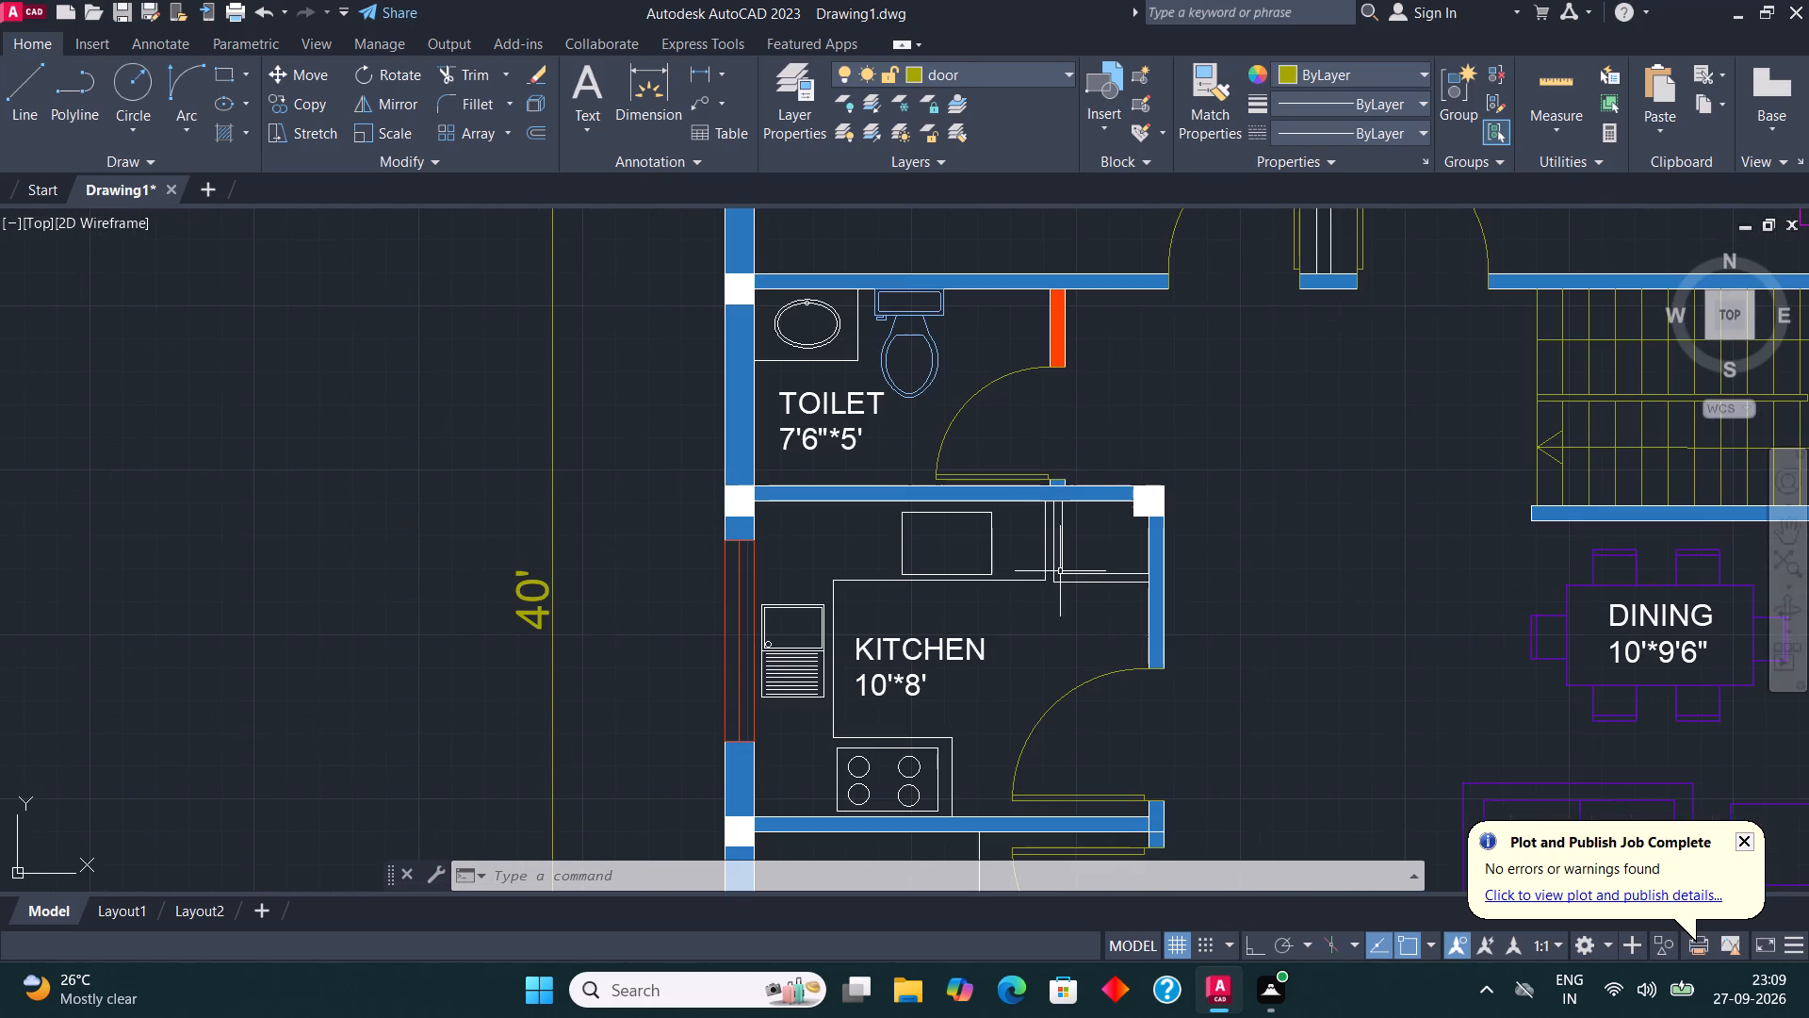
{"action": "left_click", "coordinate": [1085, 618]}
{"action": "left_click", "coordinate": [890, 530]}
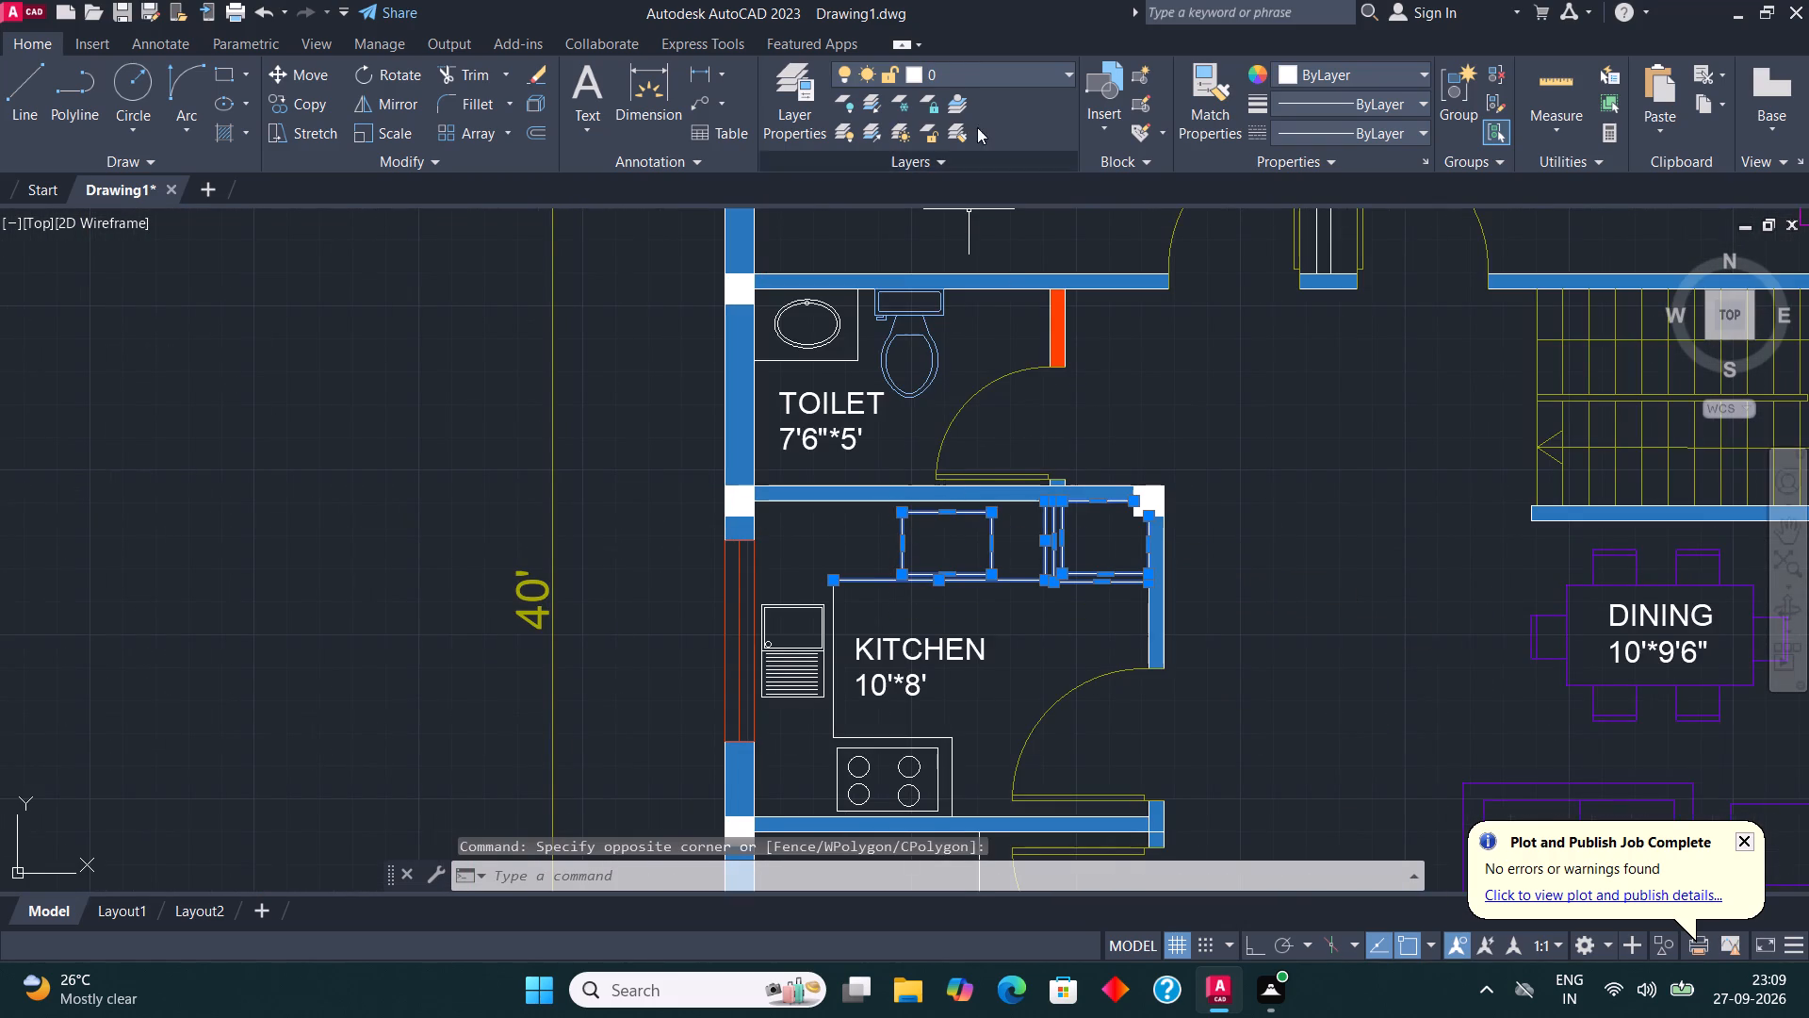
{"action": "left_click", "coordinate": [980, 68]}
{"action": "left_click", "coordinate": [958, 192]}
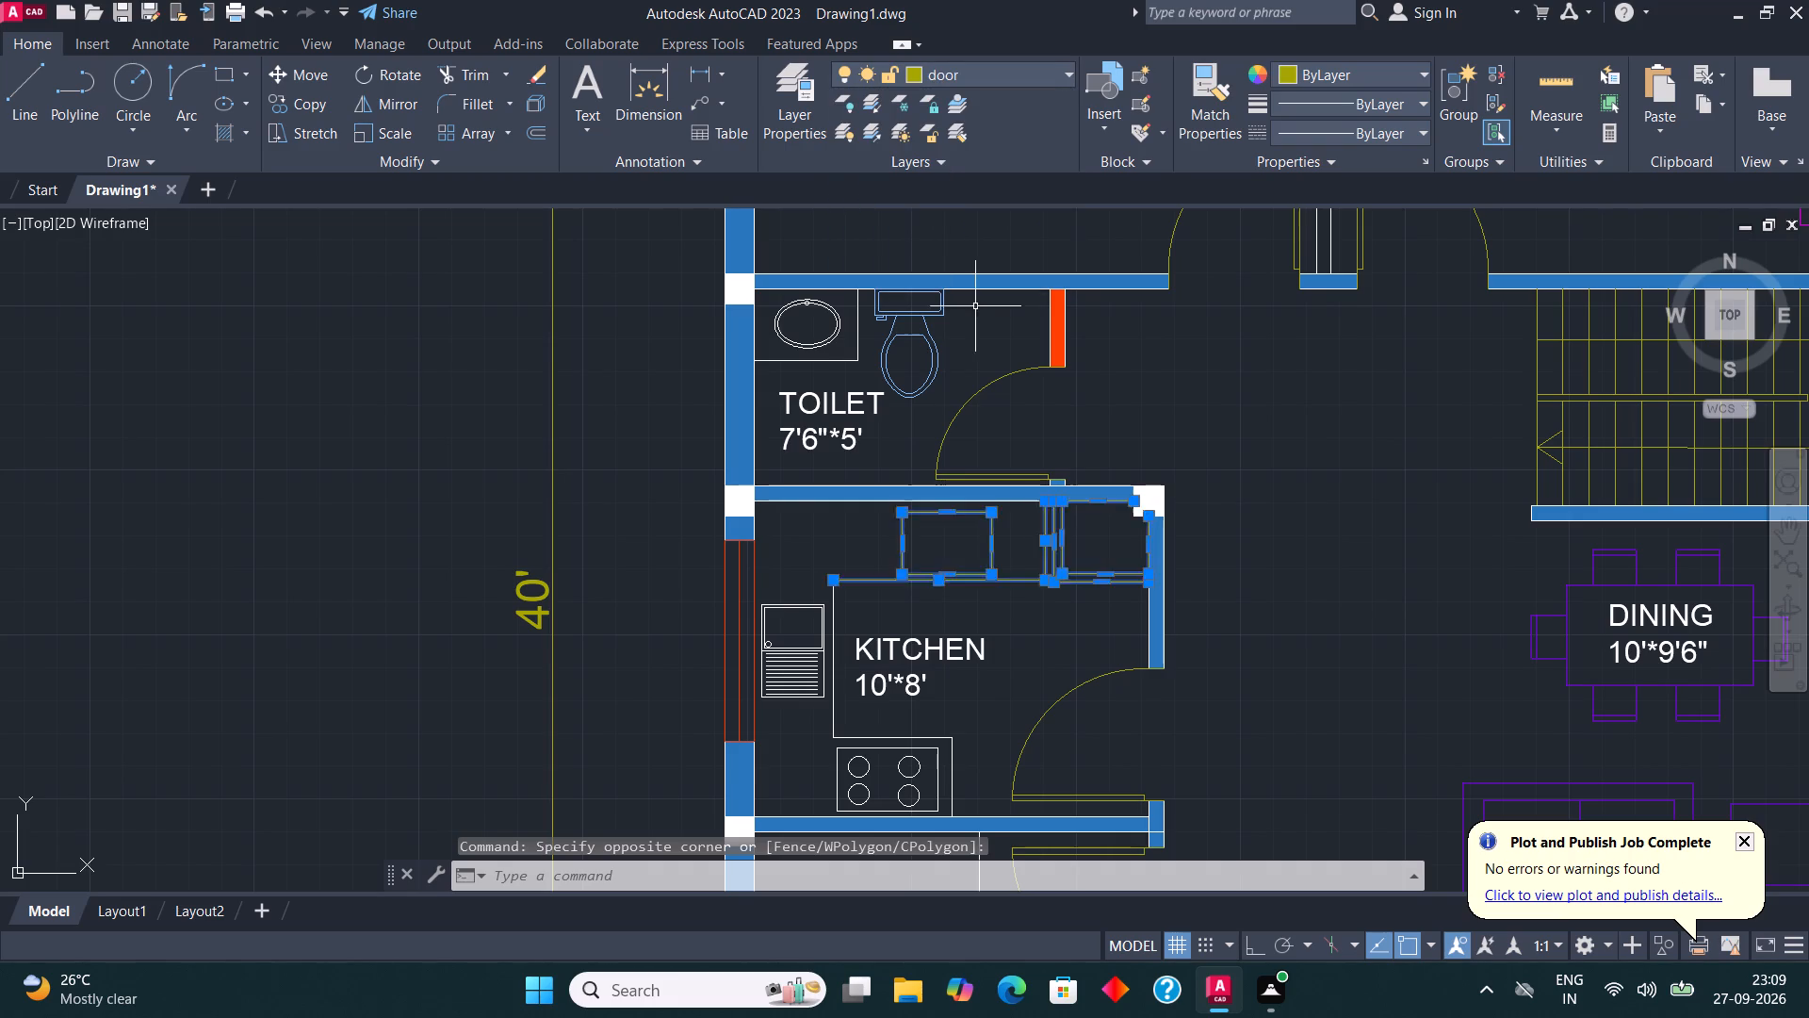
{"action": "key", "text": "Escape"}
Assign the kitchen's upper counter line and the appliance outlines beside the toilet wall to the bed layer.
{"action": "scroll", "coordinate": [985, 366], "scroll_direction": "down", "scroll_amount": 2}
{"action": "scroll", "coordinate": [1003, 420], "scroll_direction": "up", "scroll_amount": 2}
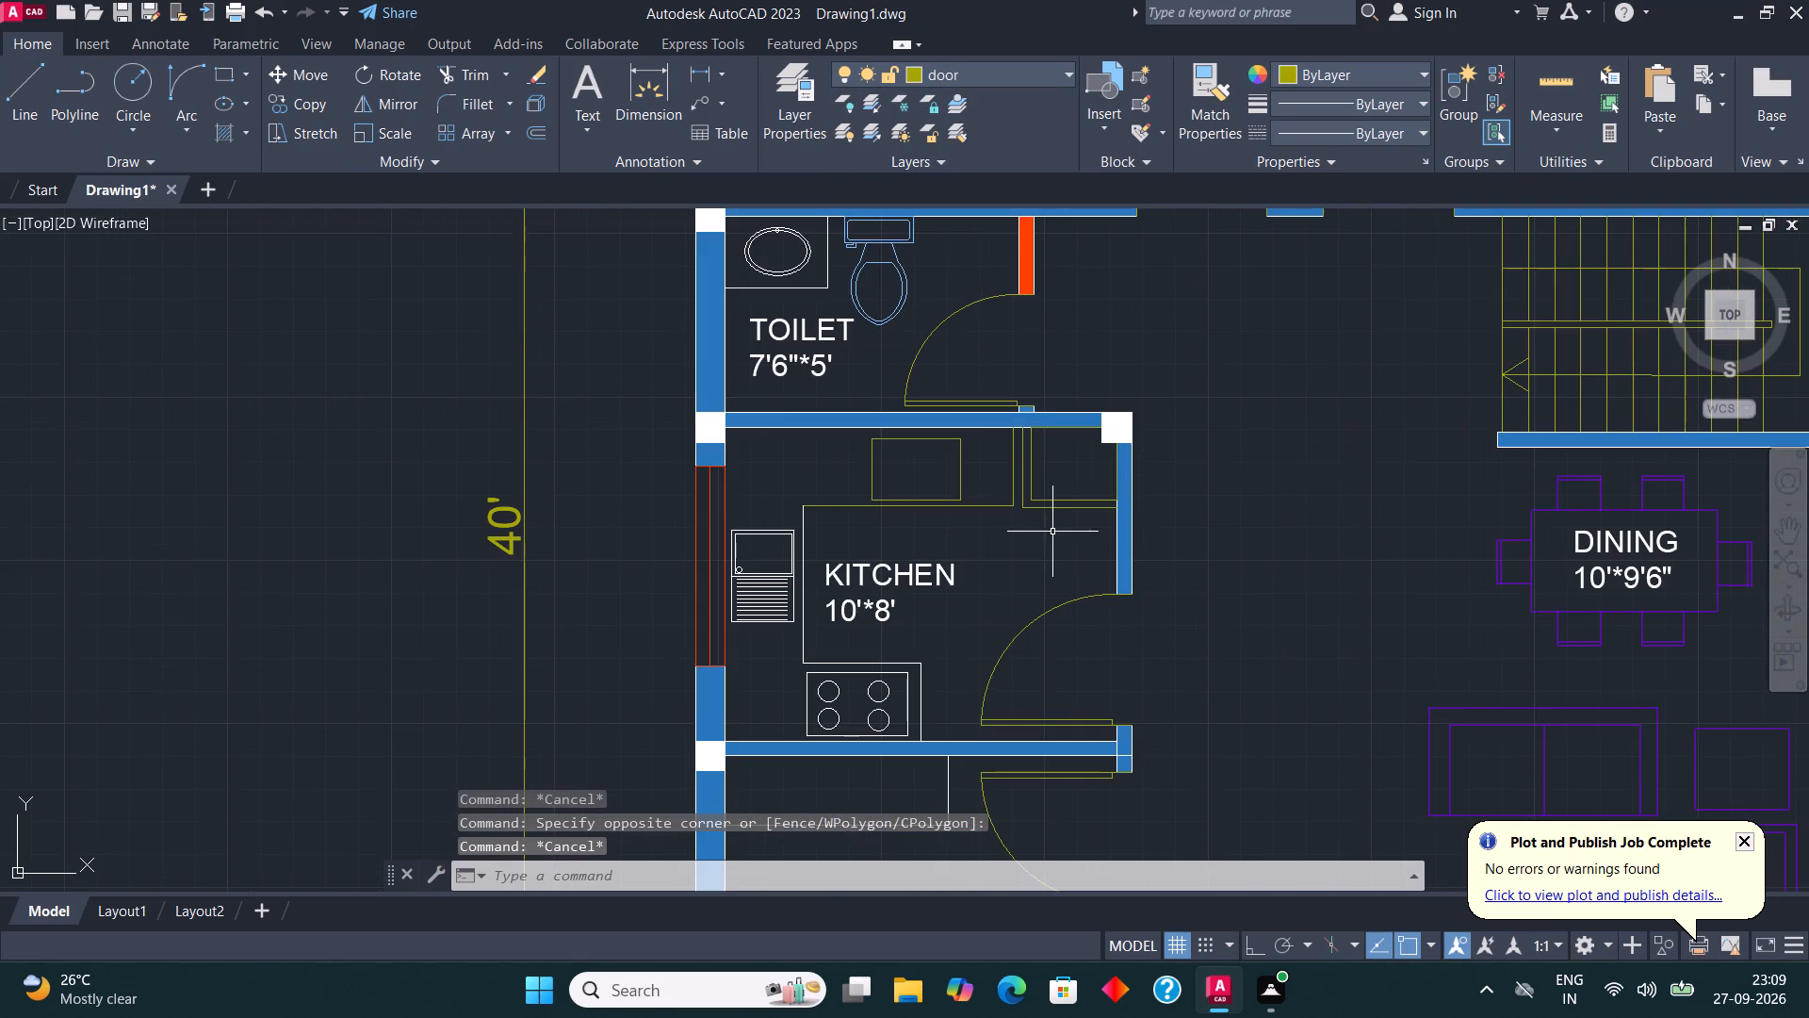
{"action": "left_click", "coordinate": [1054, 534]}
{"action": "left_click", "coordinate": [867, 452]}
{"action": "left_click", "coordinate": [978, 74]}
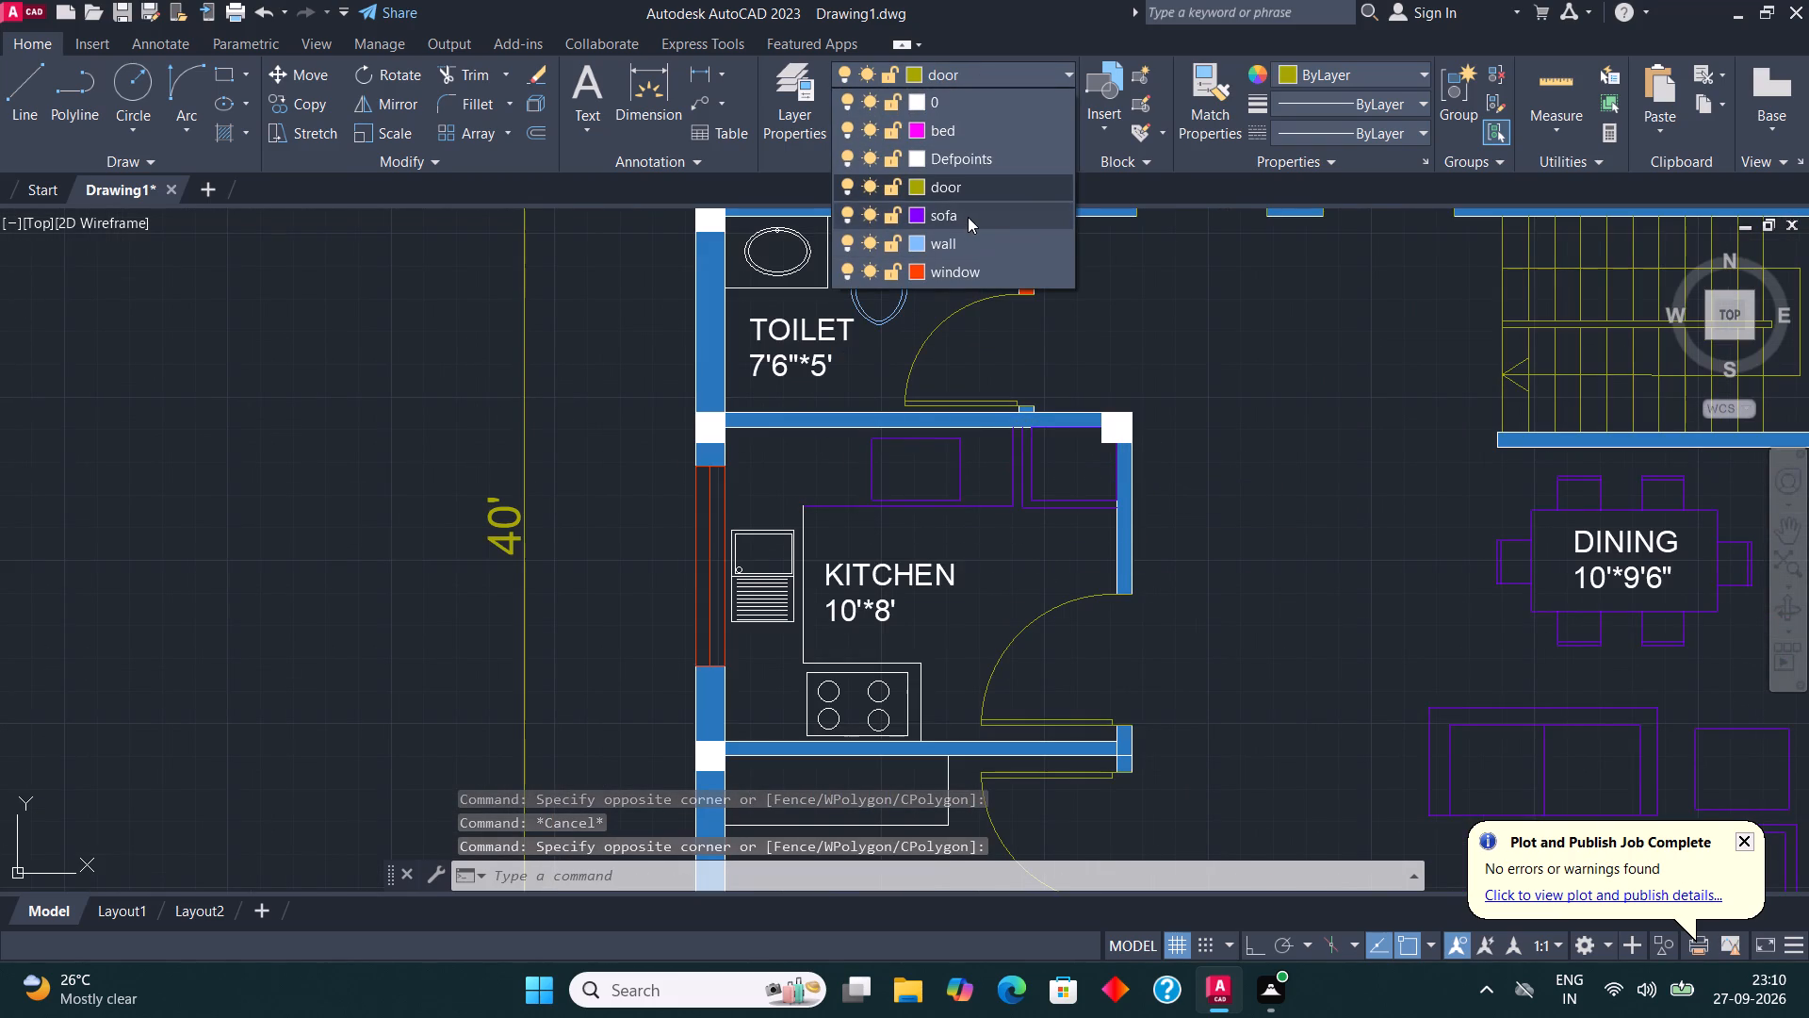
{"action": "left_click", "coordinate": [951, 132]}
{"action": "key", "text": "Escape"}
Assign the kitchen stove with its burners and the remaining counter outline around it to the bed layer.
{"action": "scroll", "coordinate": [1008, 450], "scroll_direction": "down", "scroll_amount": 3}
{"action": "scroll", "coordinate": [978, 515], "scroll_direction": "up", "scroll_amount": 2}
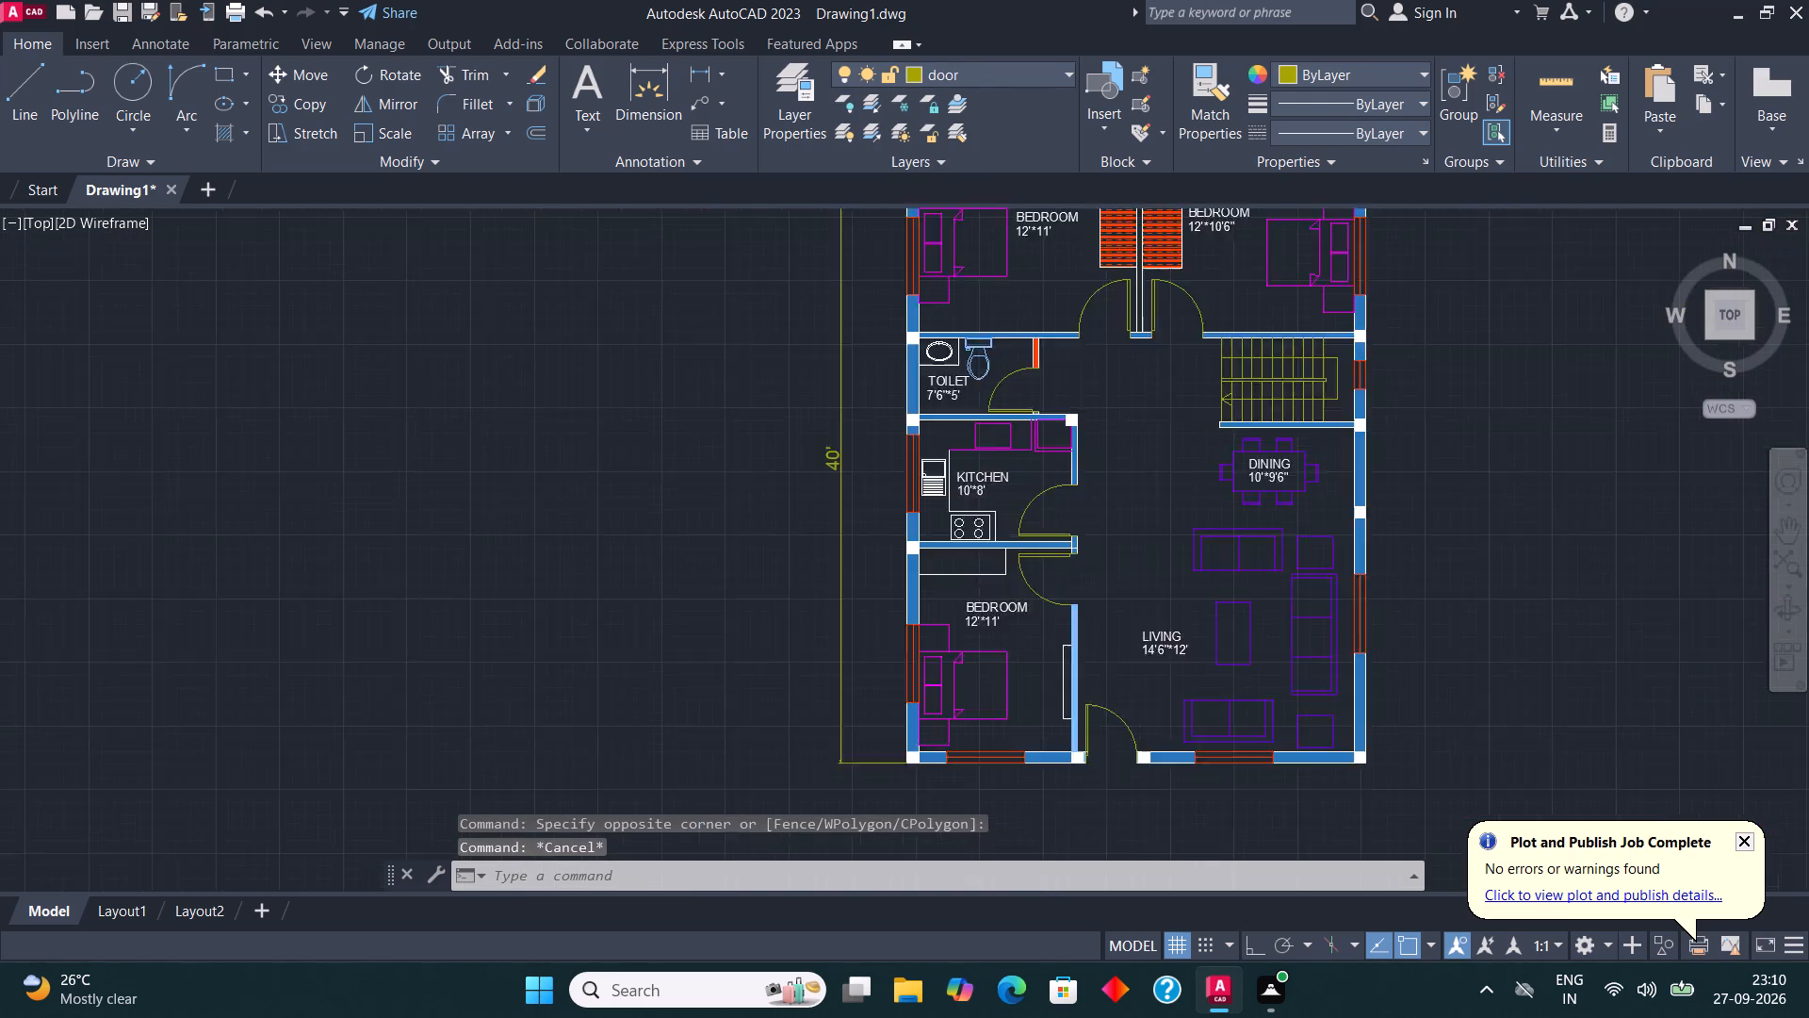
{"action": "scroll", "coordinate": [978, 515], "scroll_direction": "up", "scroll_amount": 2}
{"action": "left_click", "coordinate": [1022, 559]}
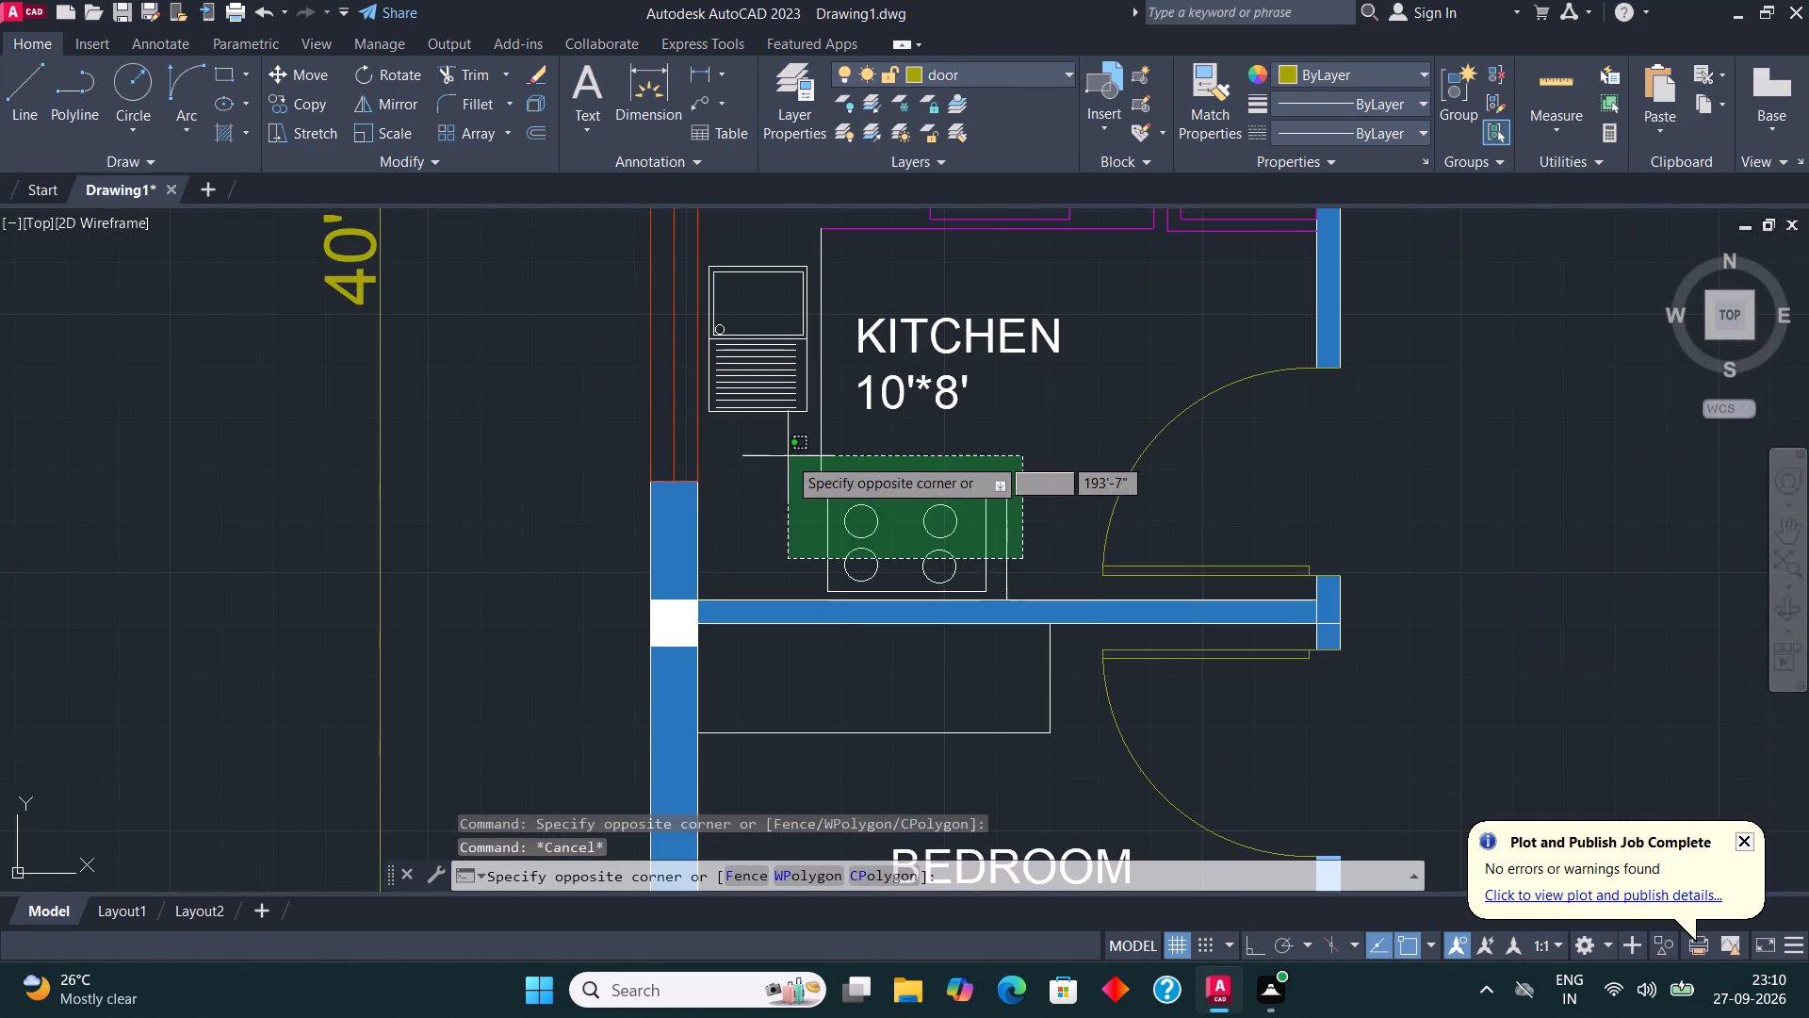
{"action": "left_click", "coordinate": [788, 458]}
{"action": "left_click", "coordinate": [961, 75]}
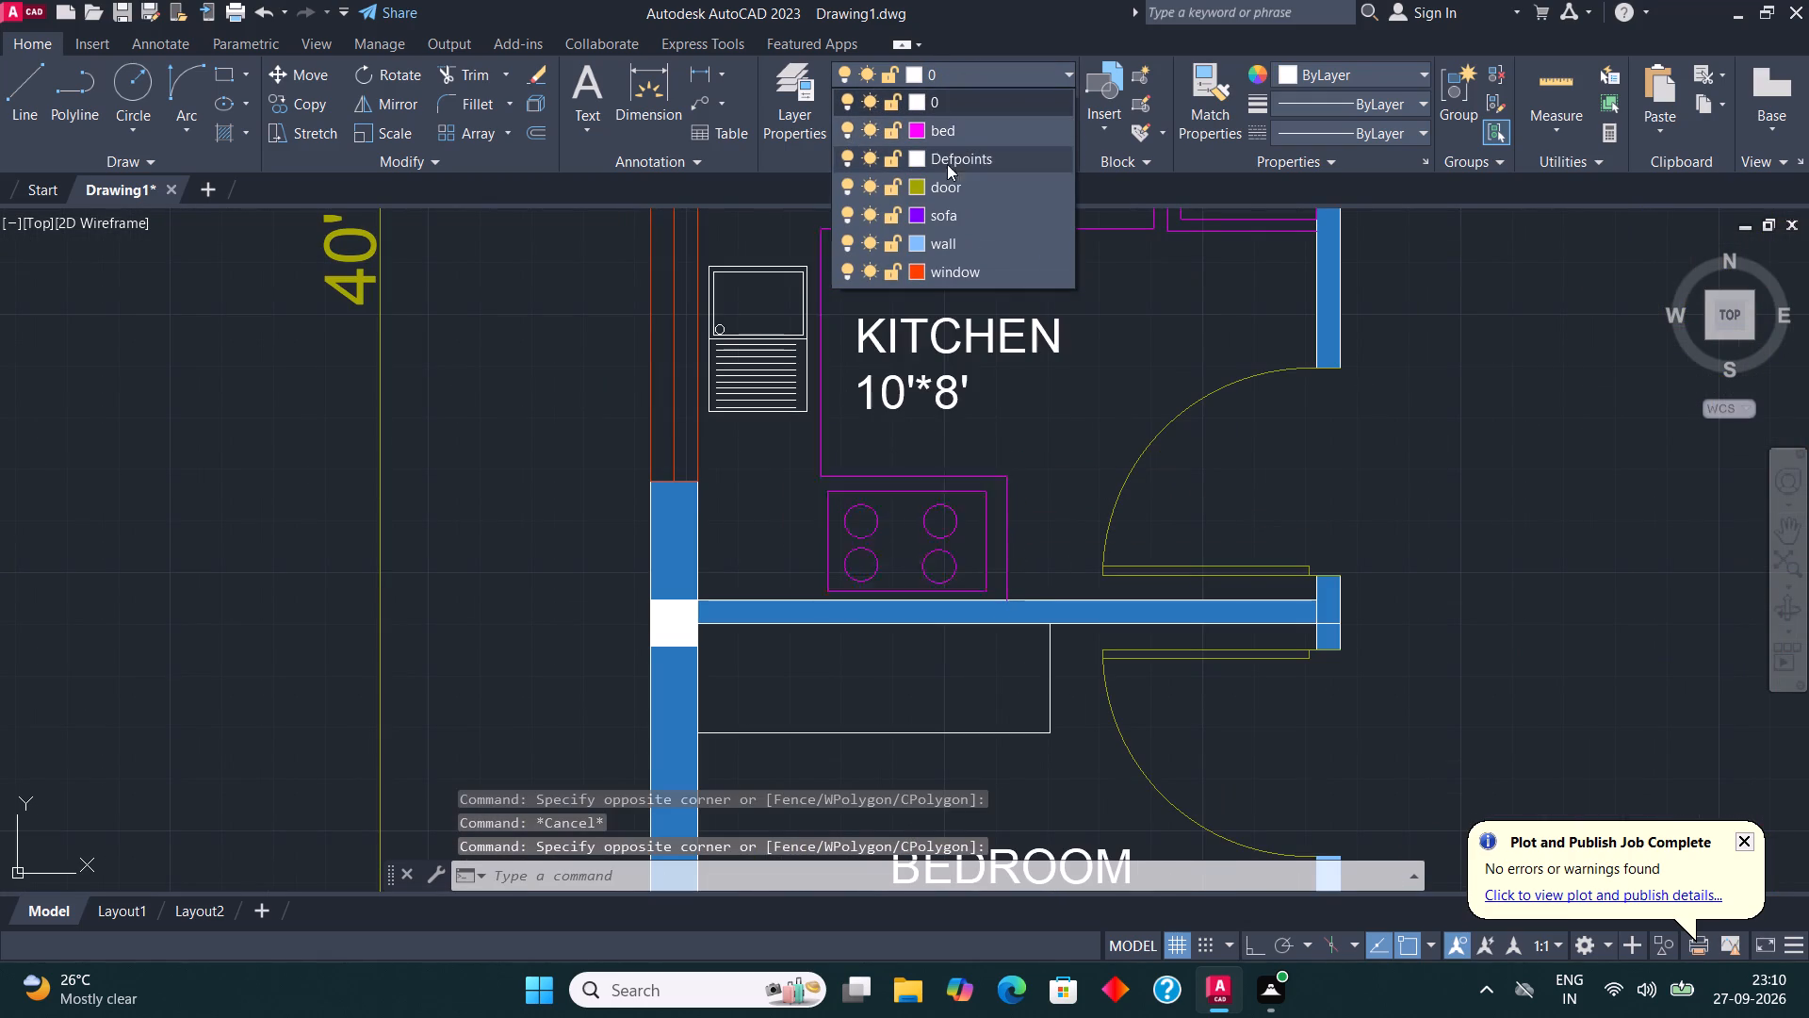
{"action": "left_click", "coordinate": [960, 132]}
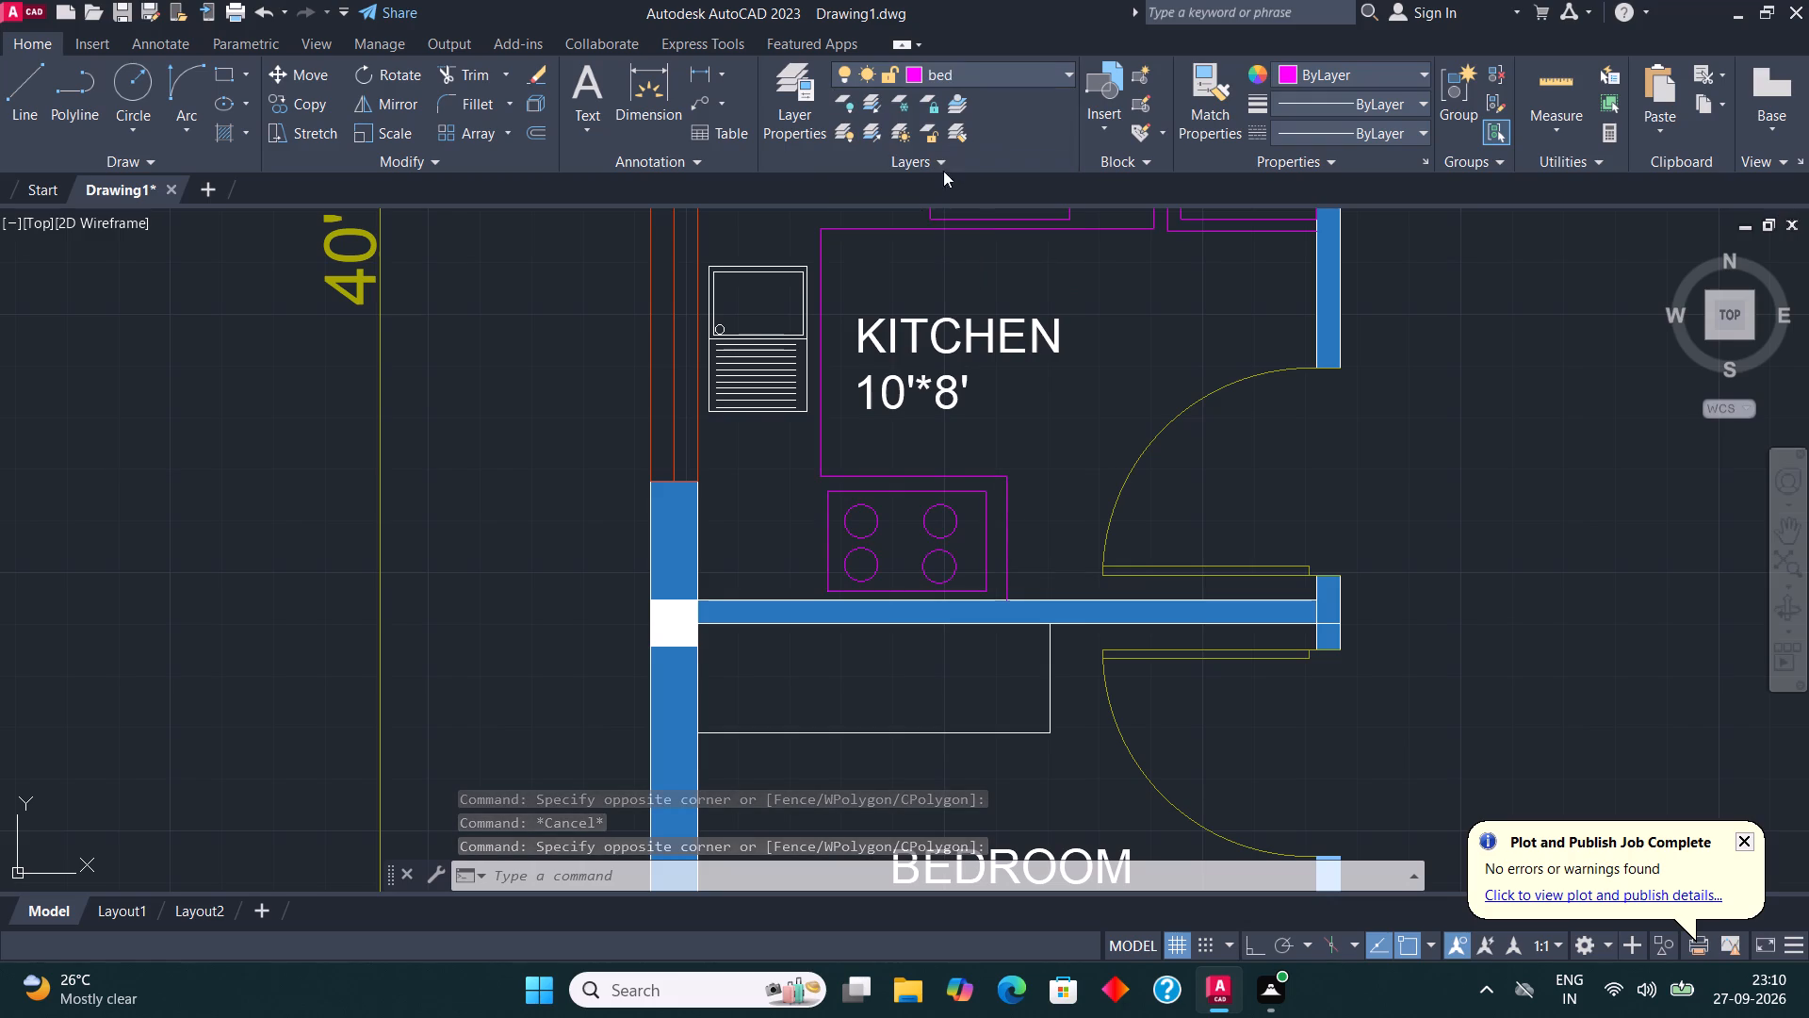
{"action": "key", "text": "Escape"}
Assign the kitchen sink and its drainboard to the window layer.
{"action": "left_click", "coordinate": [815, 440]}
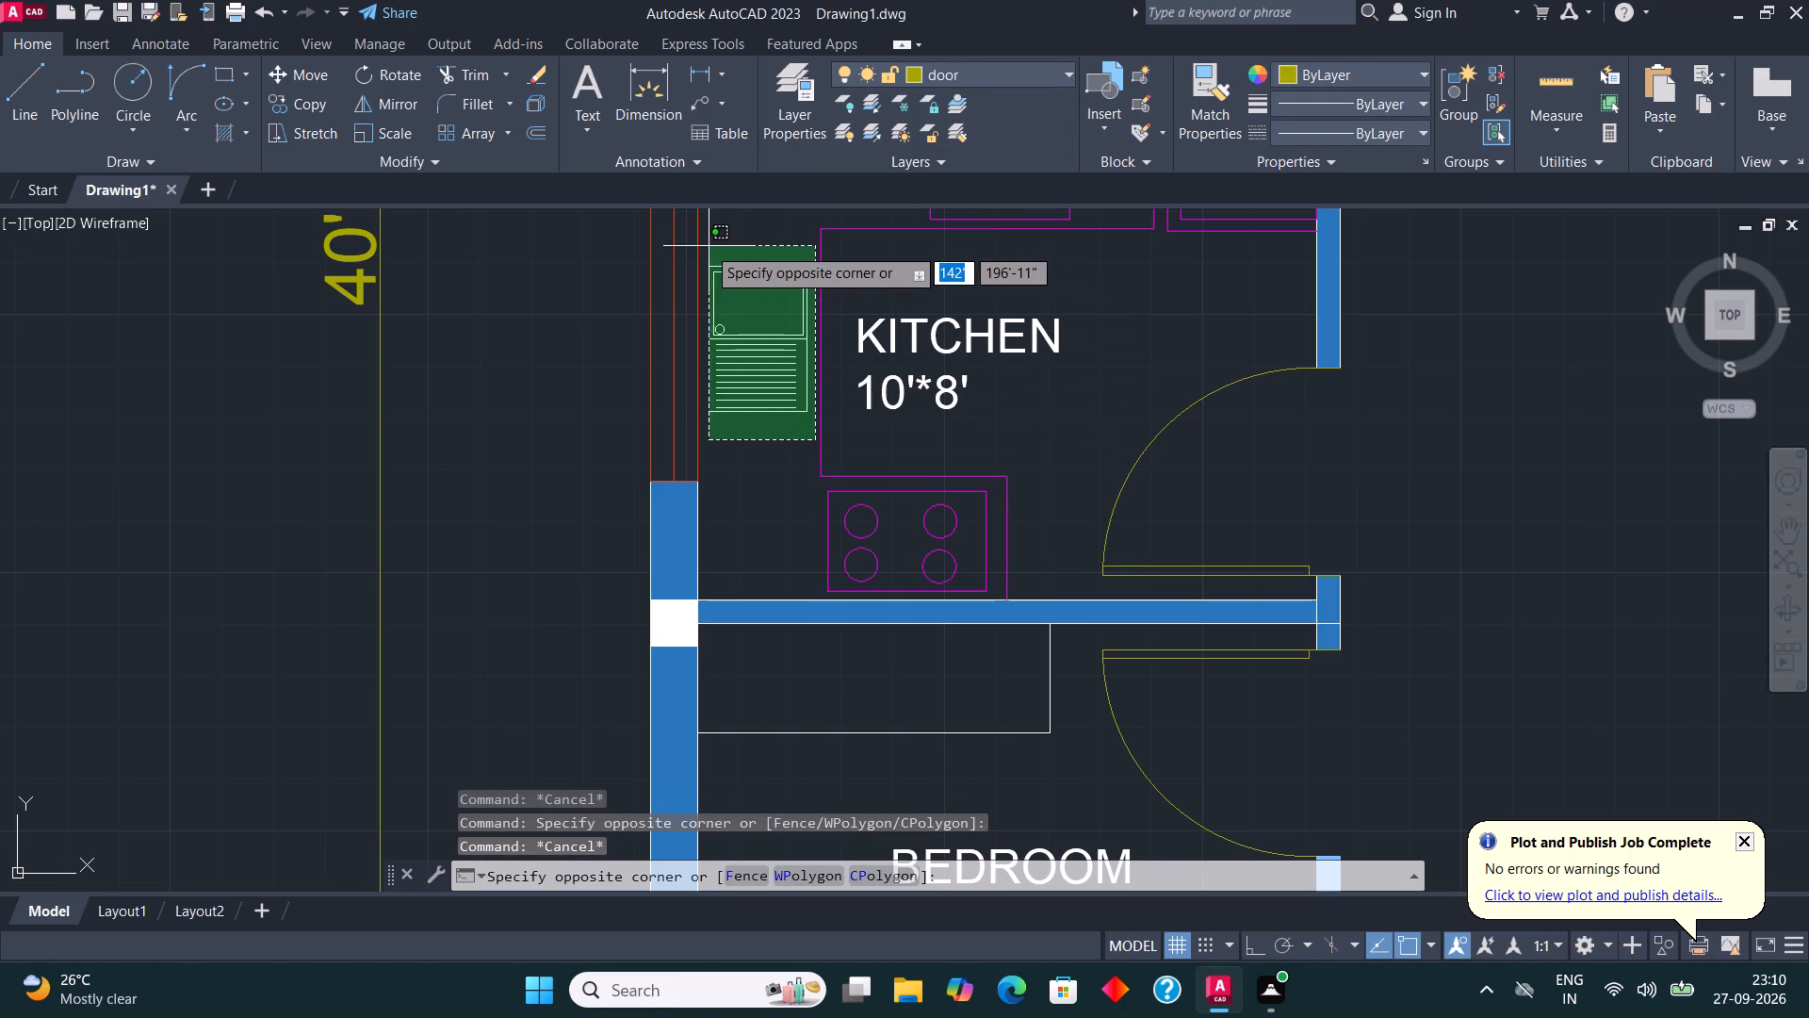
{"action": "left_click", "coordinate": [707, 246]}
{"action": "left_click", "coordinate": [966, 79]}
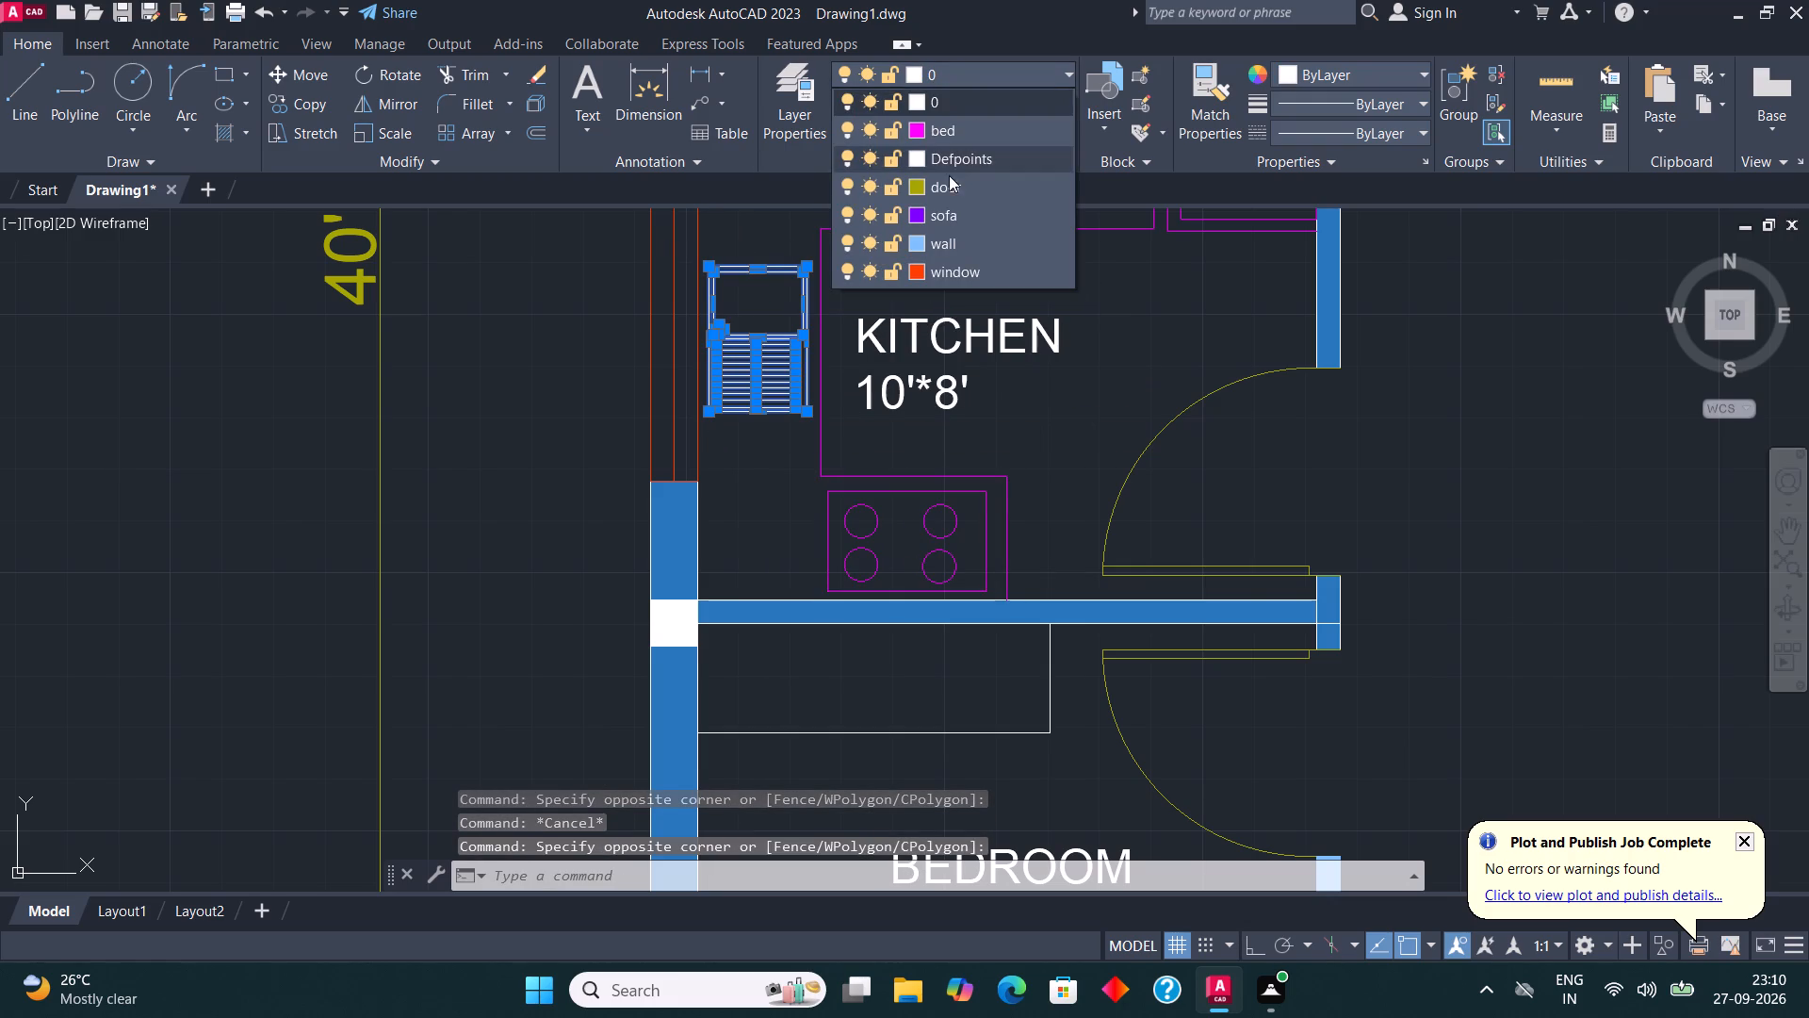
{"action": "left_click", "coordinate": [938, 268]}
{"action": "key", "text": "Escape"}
Assign the kitchen sink and its drainboard to the bed layer.
{"action": "scroll", "coordinate": [784, 485], "scroll_direction": "down", "scroll_amount": 4}
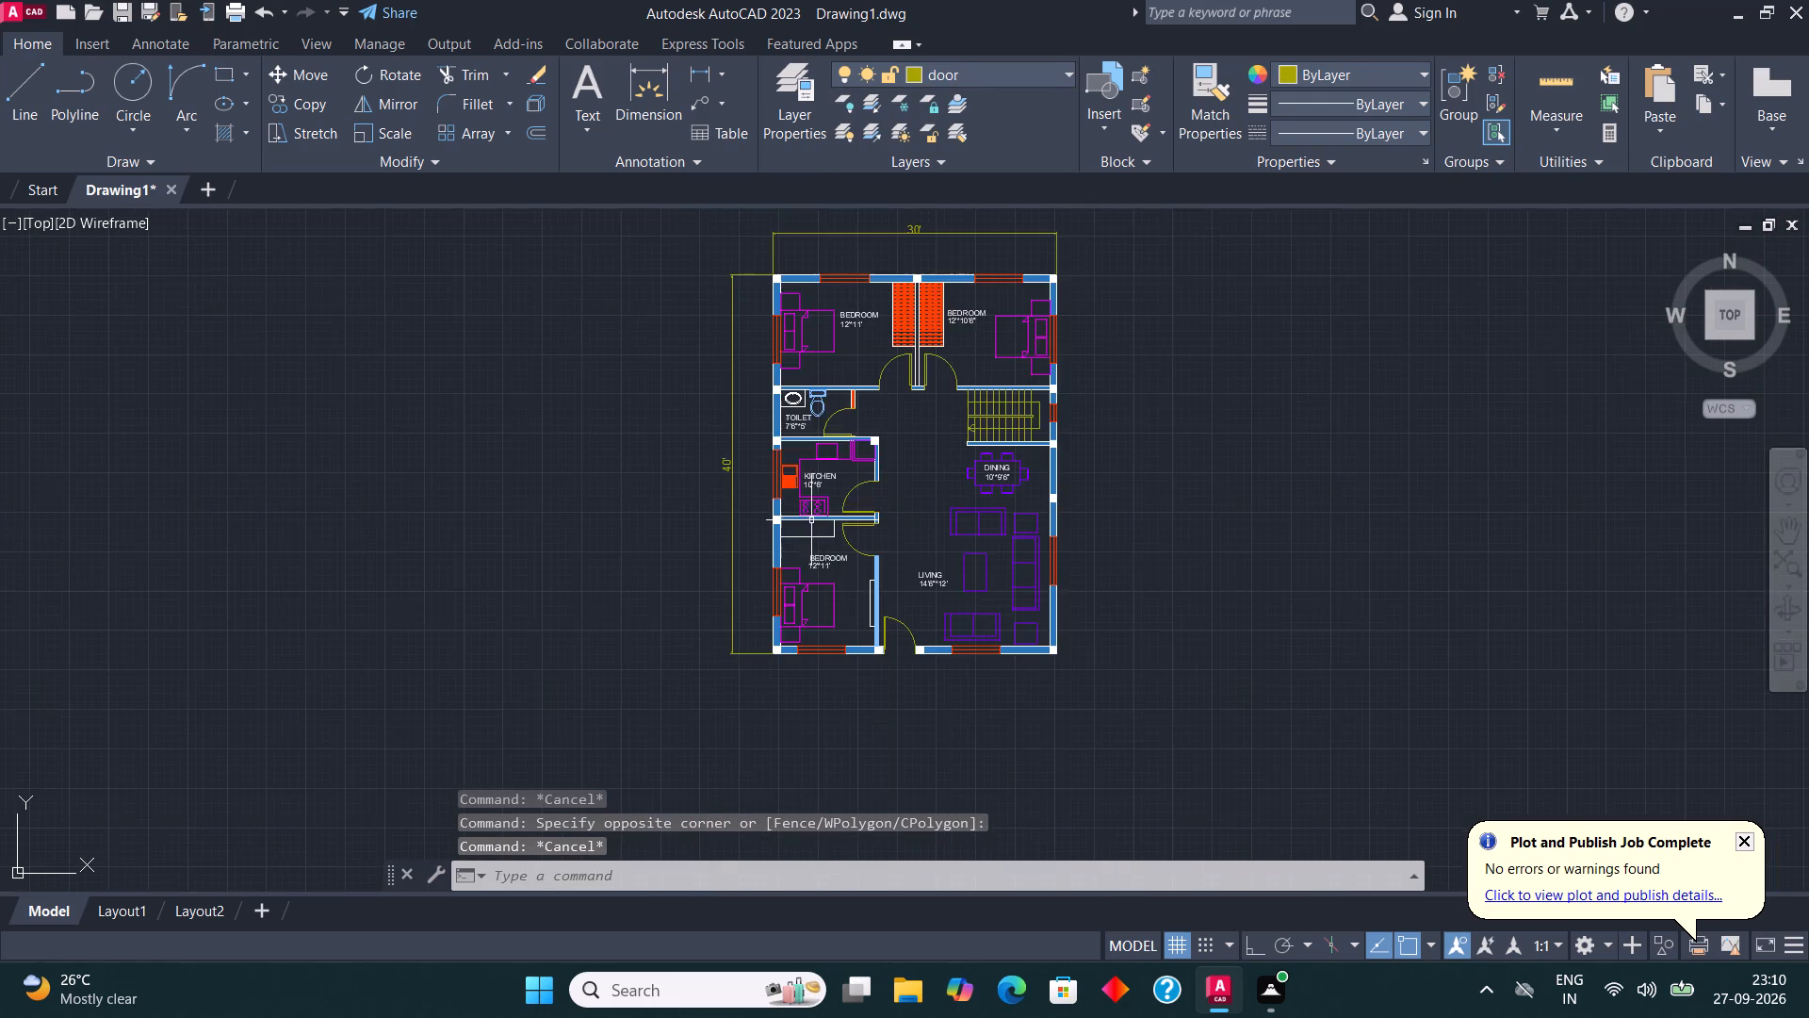
{"action": "scroll", "coordinate": [868, 496], "scroll_direction": "up", "scroll_amount": 2}
{"action": "scroll", "coordinate": [485, 444], "scroll_direction": "up", "scroll_amount": 2}
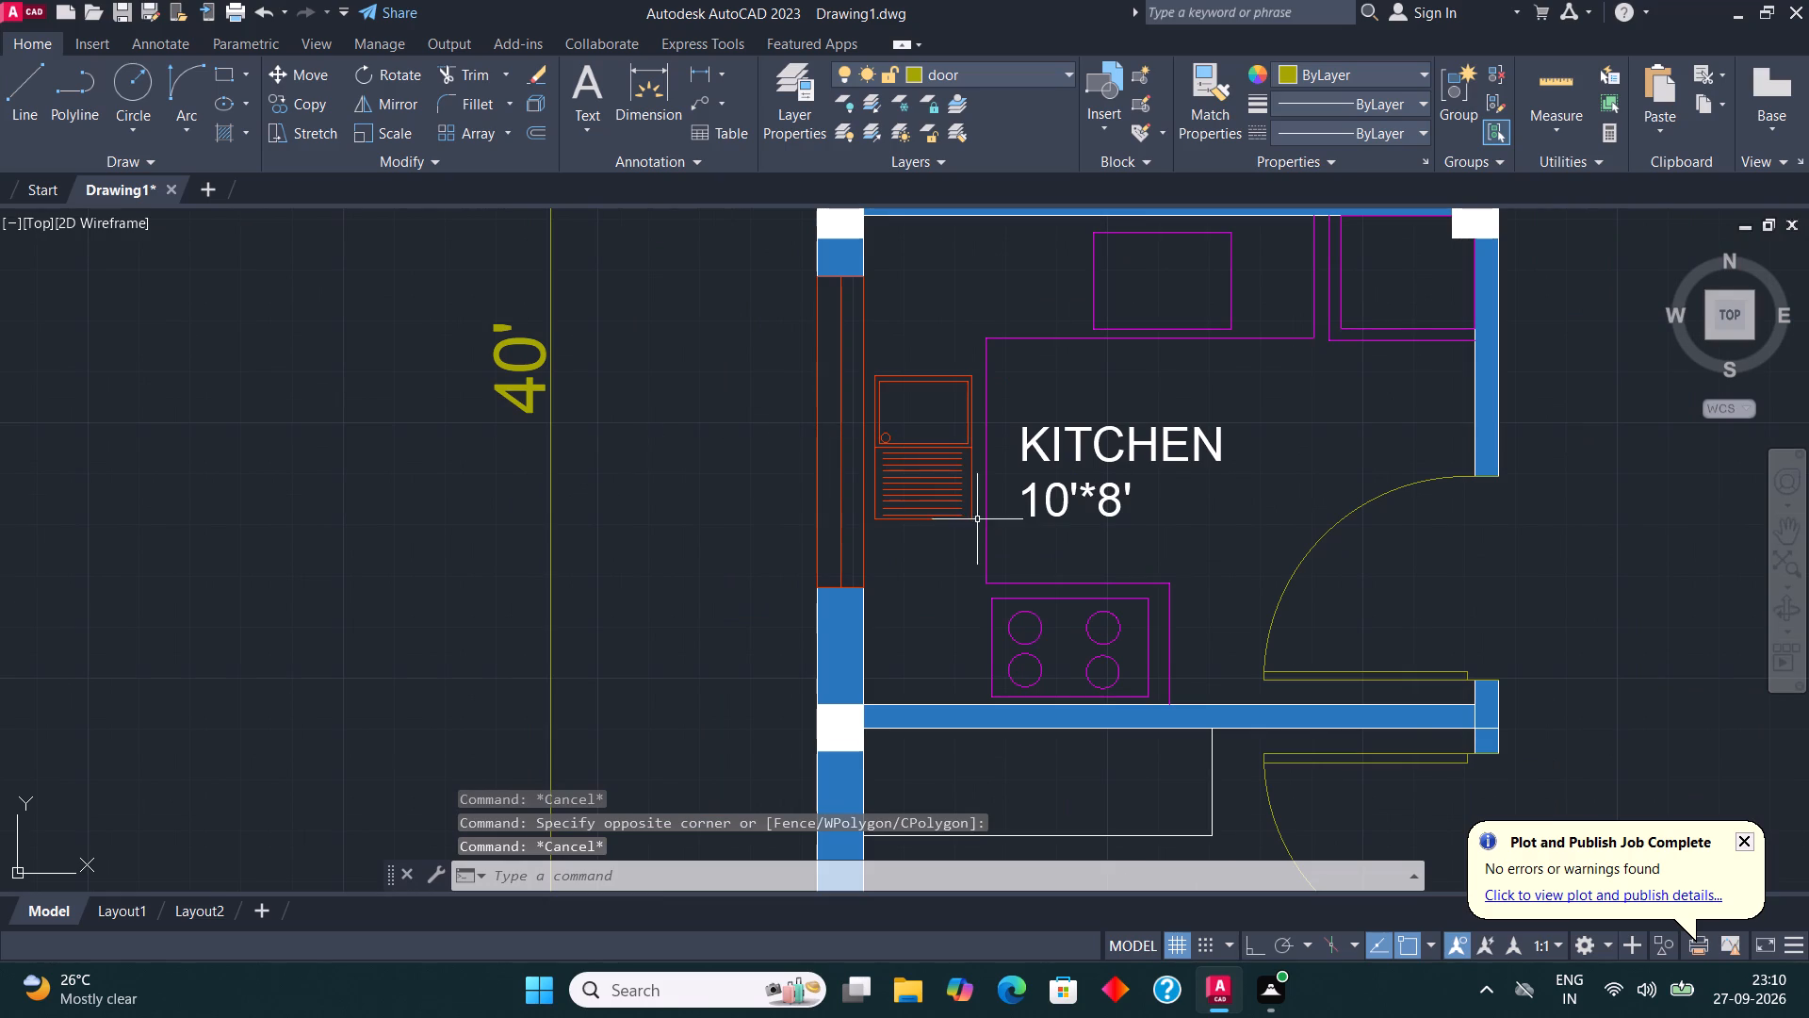
{"action": "left_click", "coordinate": [981, 540]}
{"action": "left_click", "coordinate": [871, 347]}
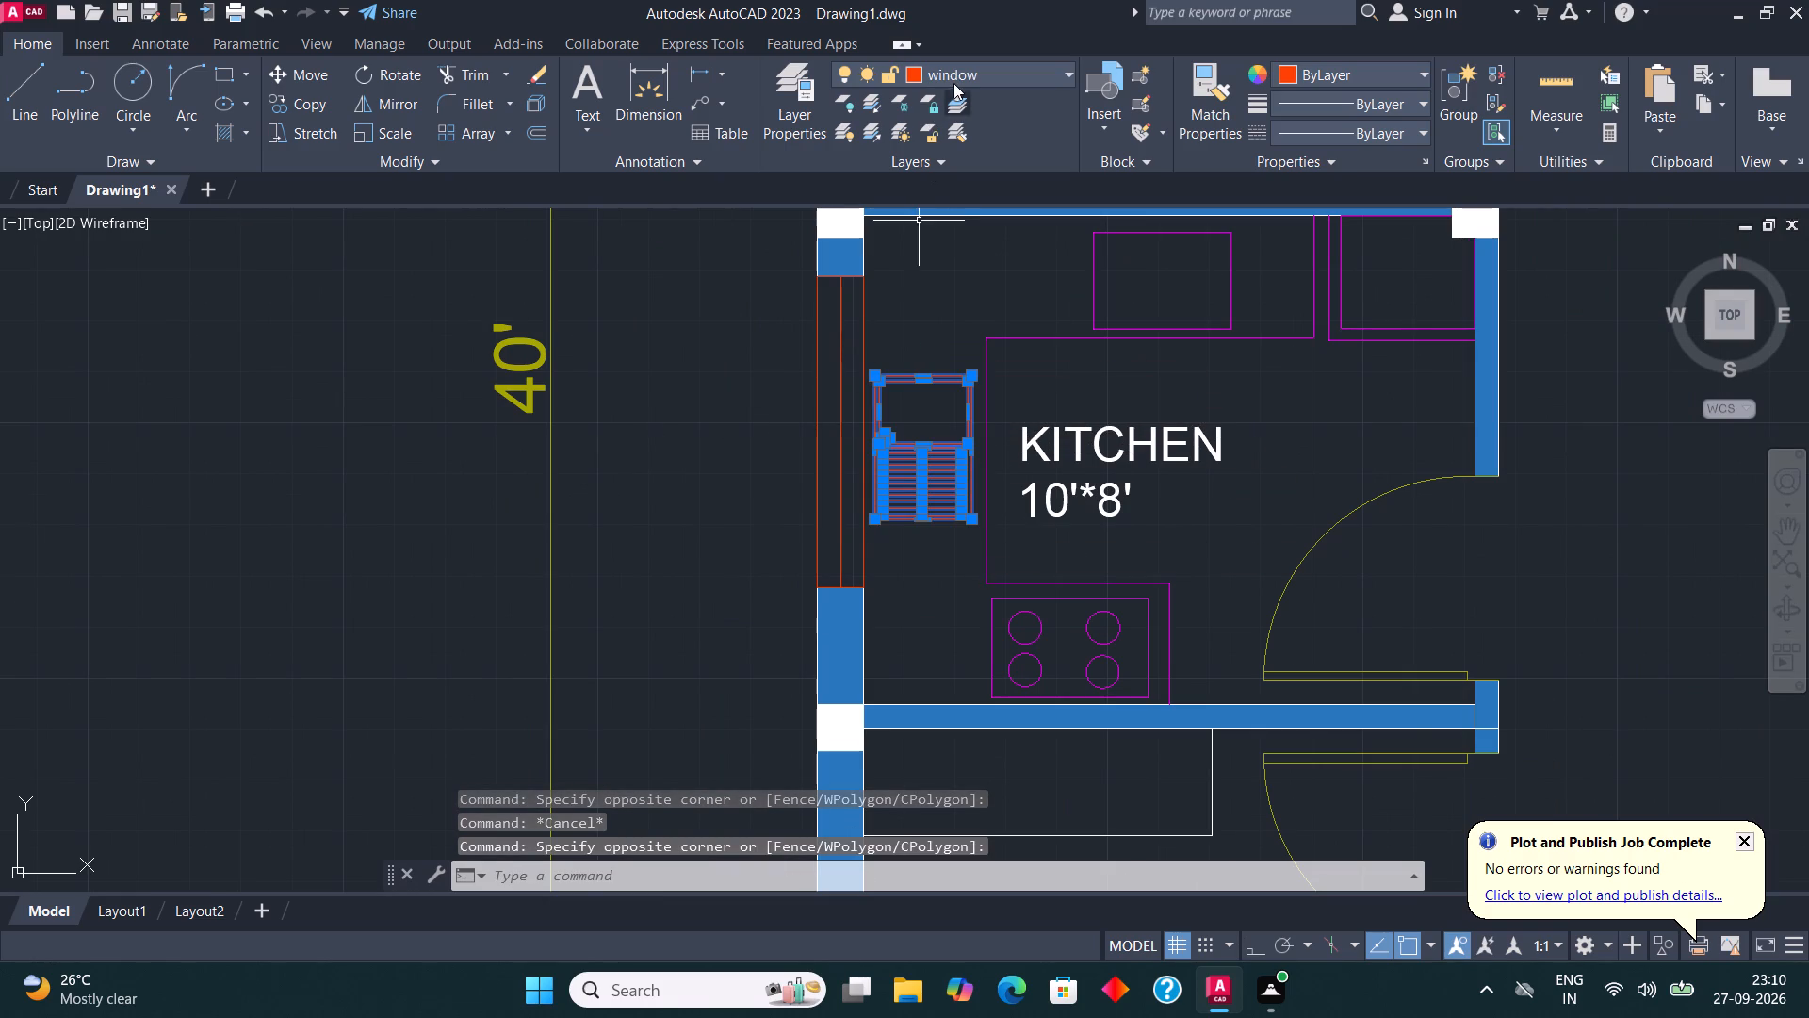
{"action": "left_click", "coordinate": [953, 79]}
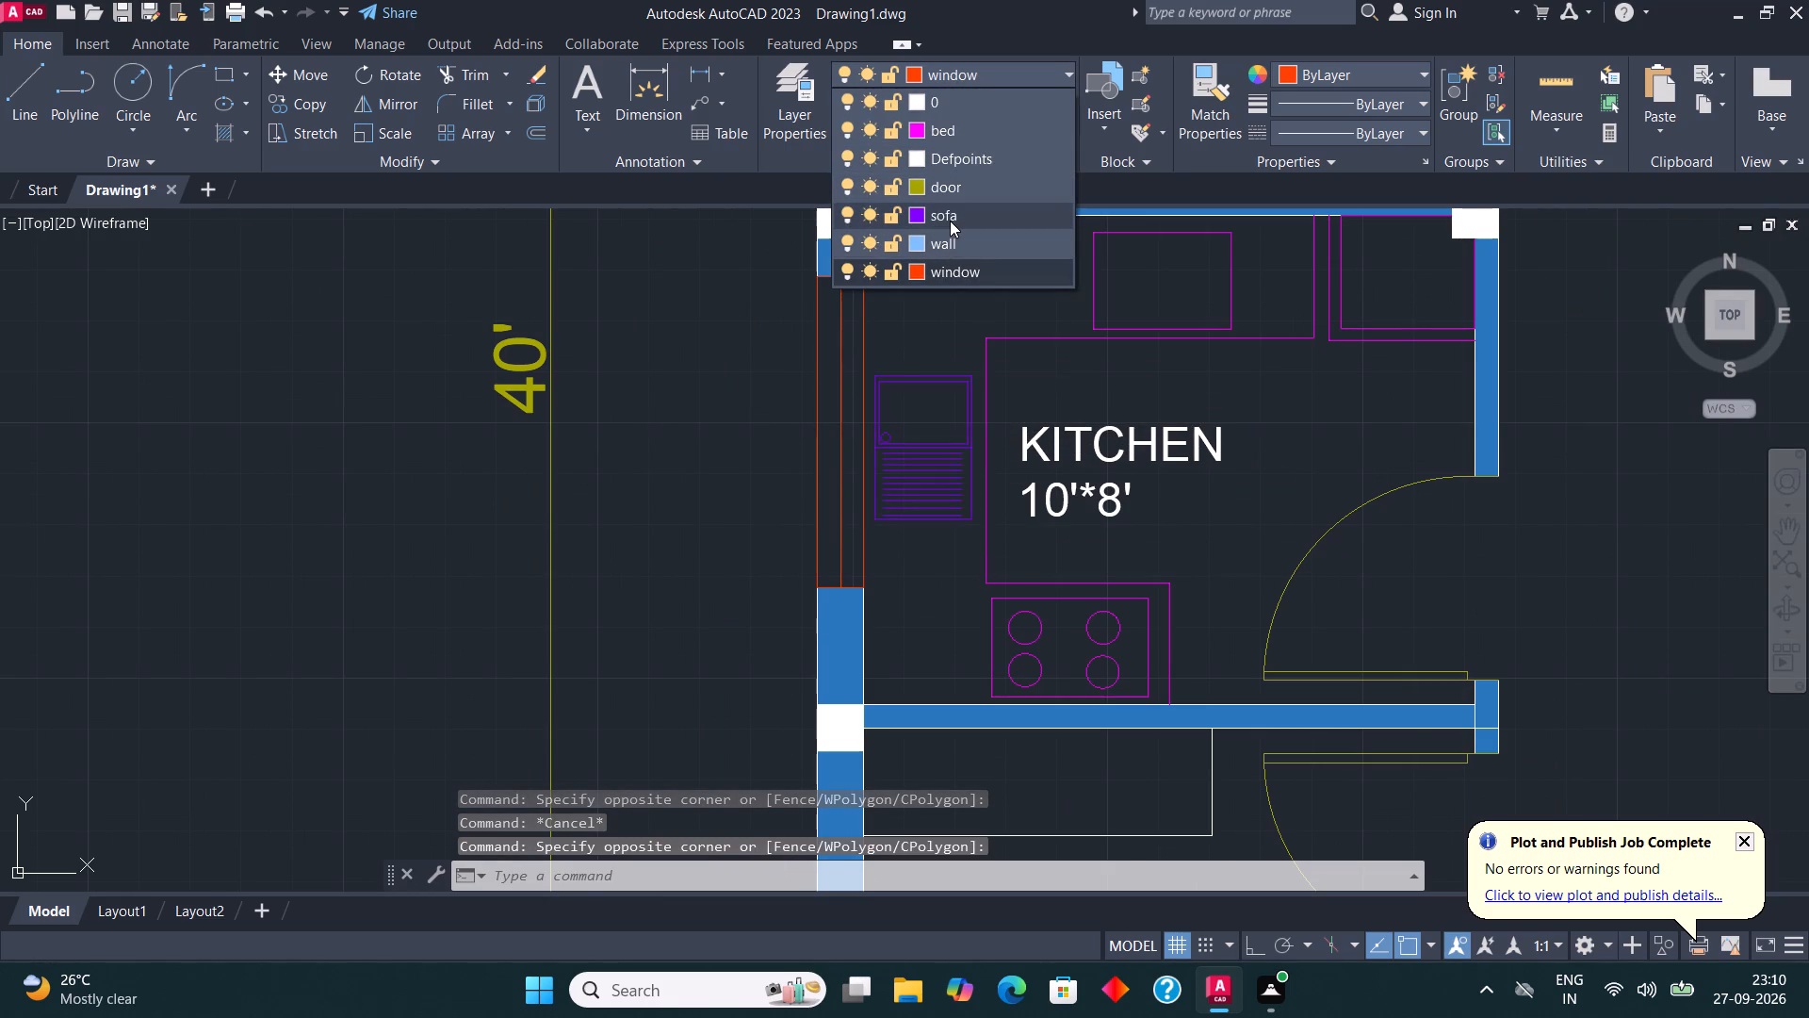
{"action": "left_click", "coordinate": [944, 131]}
{"action": "key", "text": "Escape"}
{"action": "scroll", "coordinate": [717, 385], "scroll_direction": "down", "scroll_amount": 2}
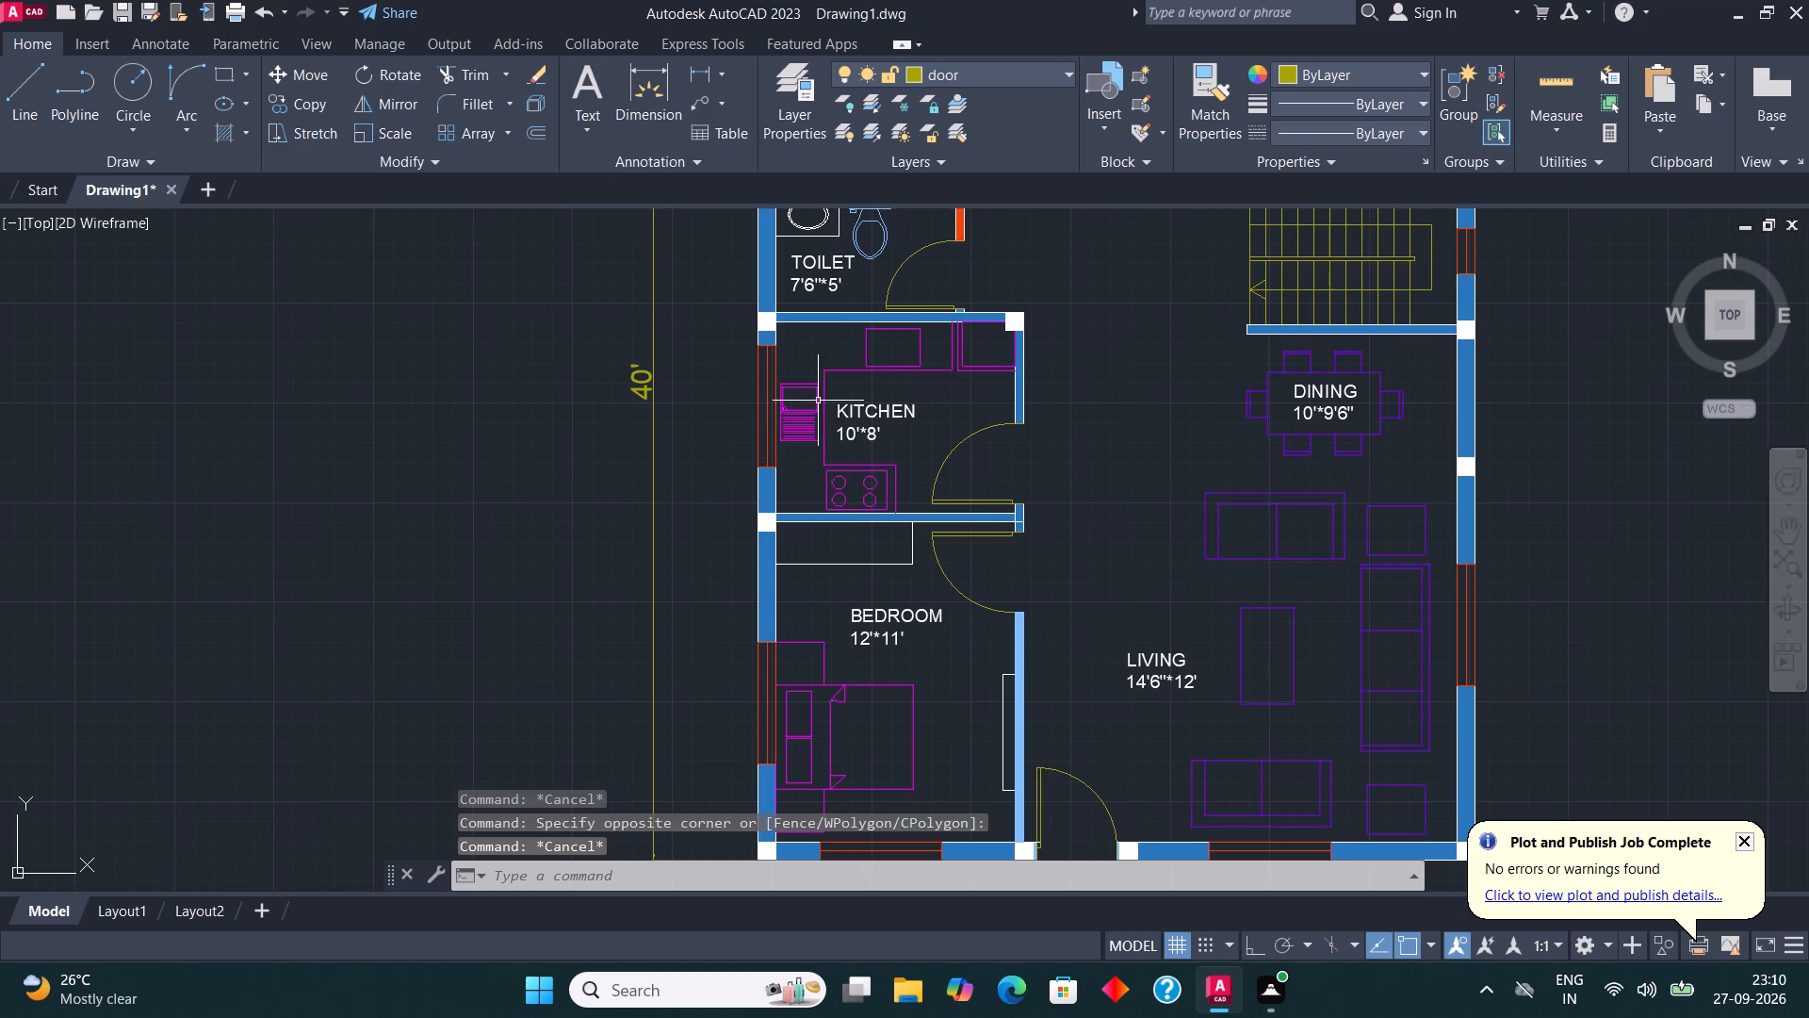
Add multiline text reading 3BHK HOUSE PLAN below the plan's front wall.
{"action": "scroll", "coordinate": [815, 404], "scroll_direction": "down", "scroll_amount": 3}
{"action": "scroll", "coordinate": [925, 541], "scroll_direction": "up", "scroll_amount": 2}
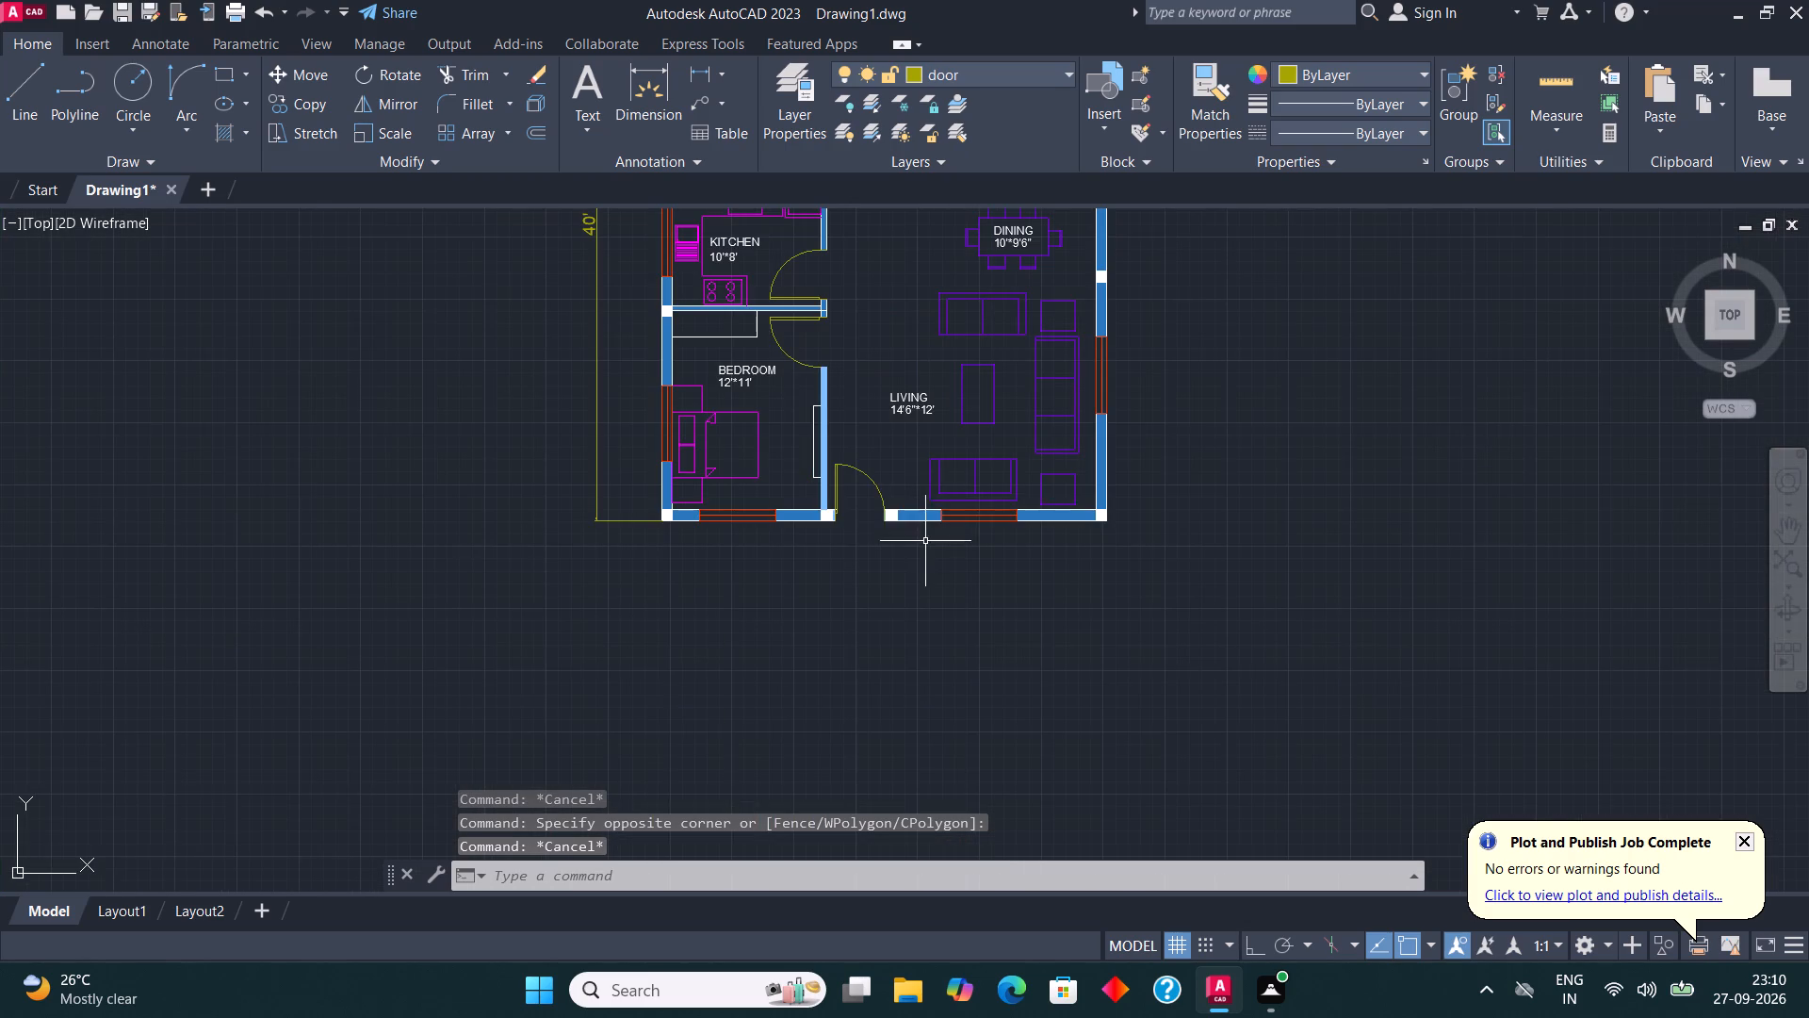
{"action": "scroll", "coordinate": [908, 609], "scroll_direction": "down", "scroll_amount": 2}
{"action": "scroll", "coordinate": [924, 386], "scroll_direction": "up", "scroll_amount": 2}
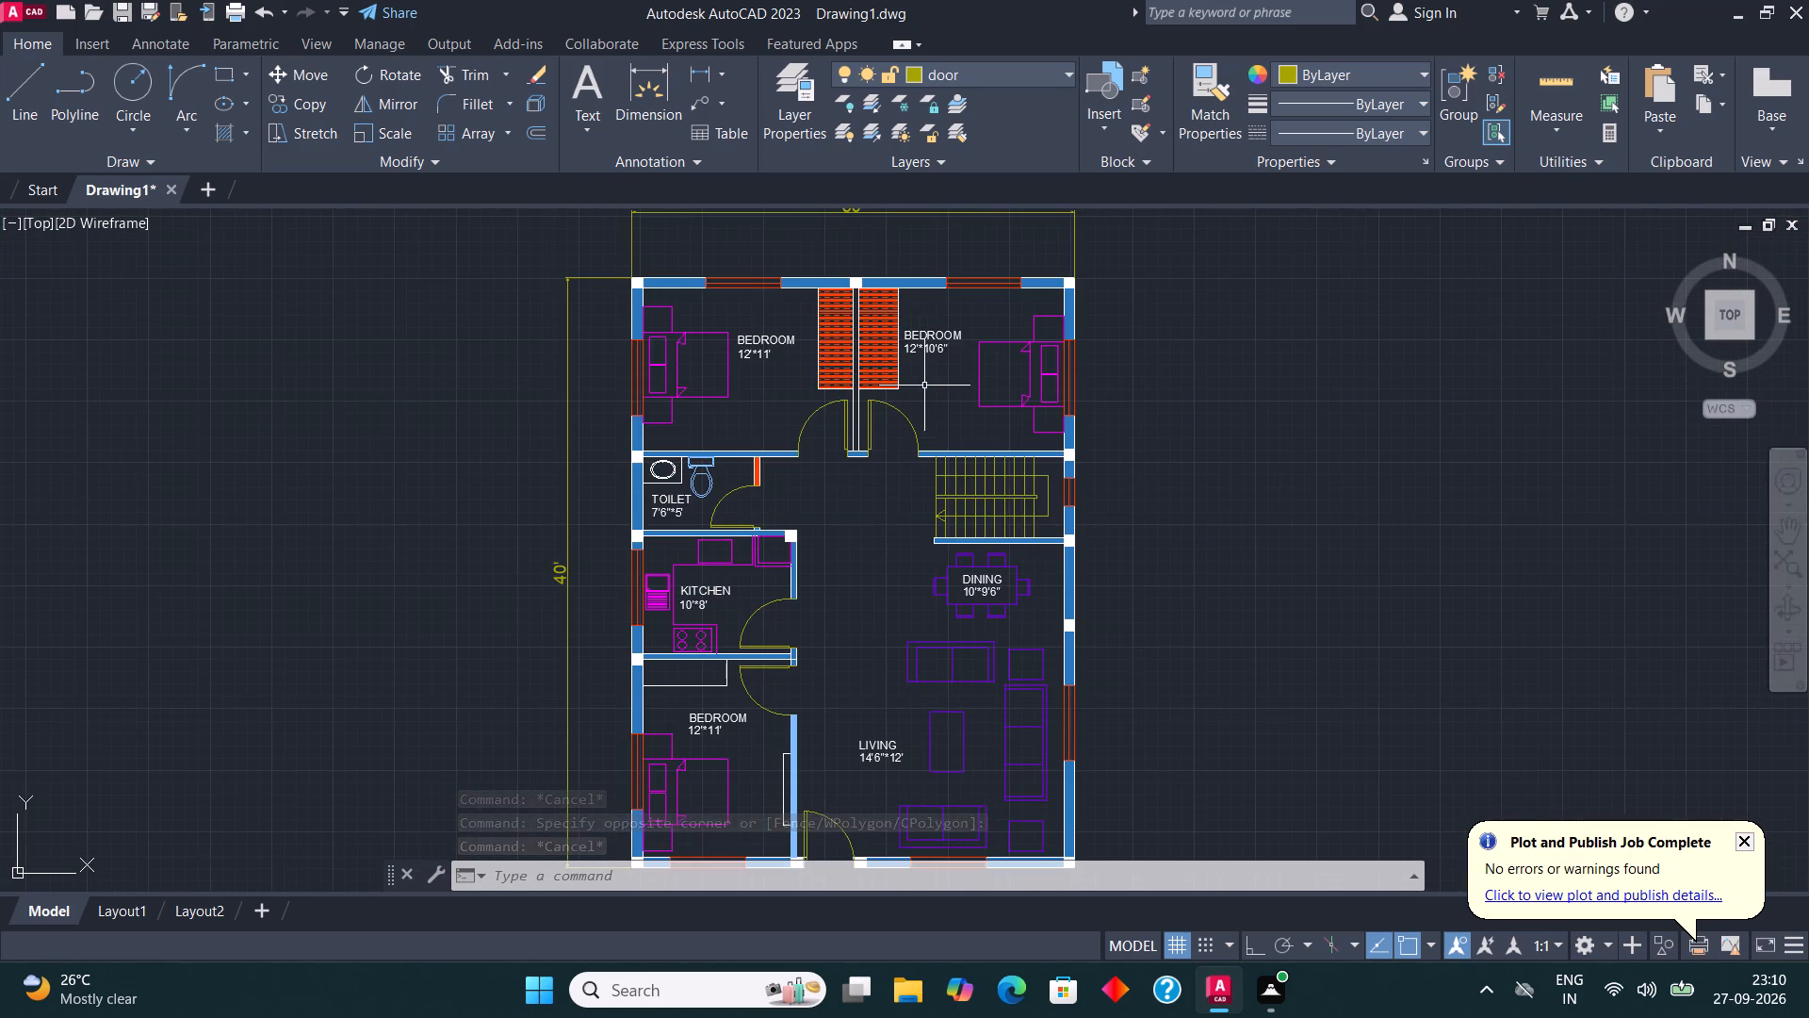
{"action": "scroll", "coordinate": [912, 344], "scroll_direction": "down", "scroll_amount": 2}
{"action": "scroll", "coordinate": [949, 585], "scroll_direction": "up", "scroll_amount": 3}
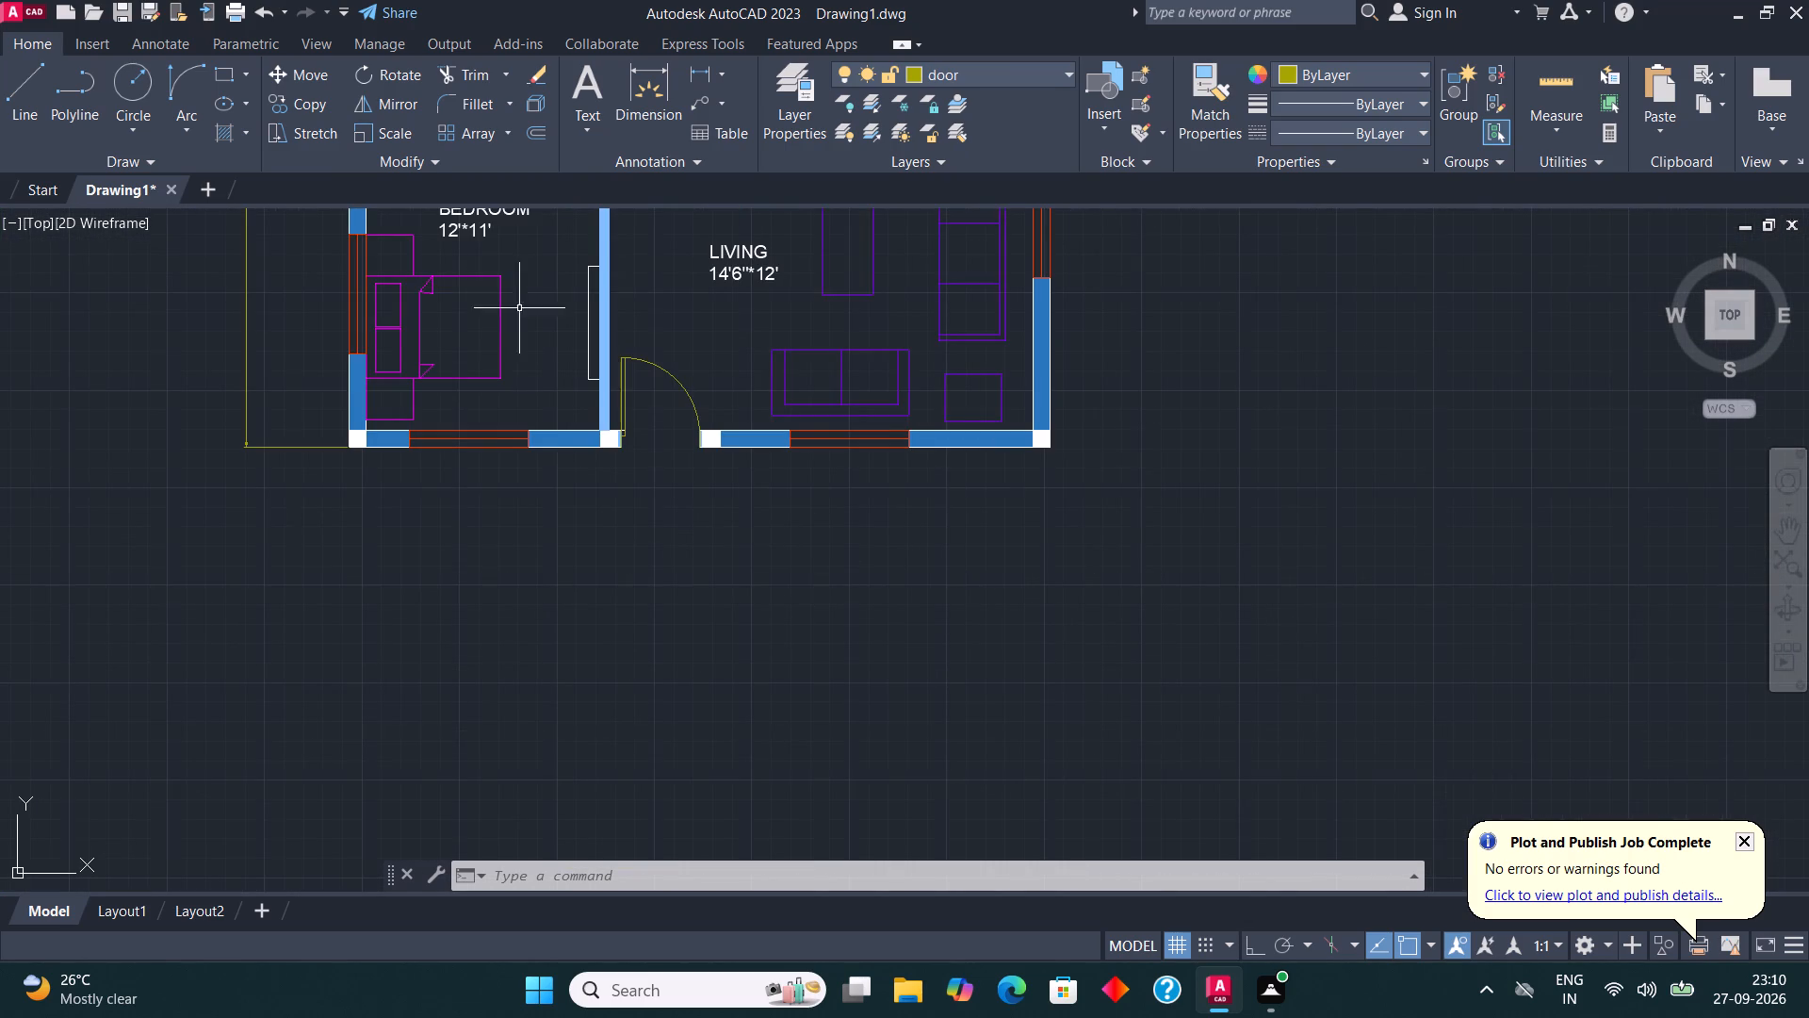
{"action": "left_click", "coordinate": [576, 82]}
{"action": "left_click", "coordinate": [457, 621]}
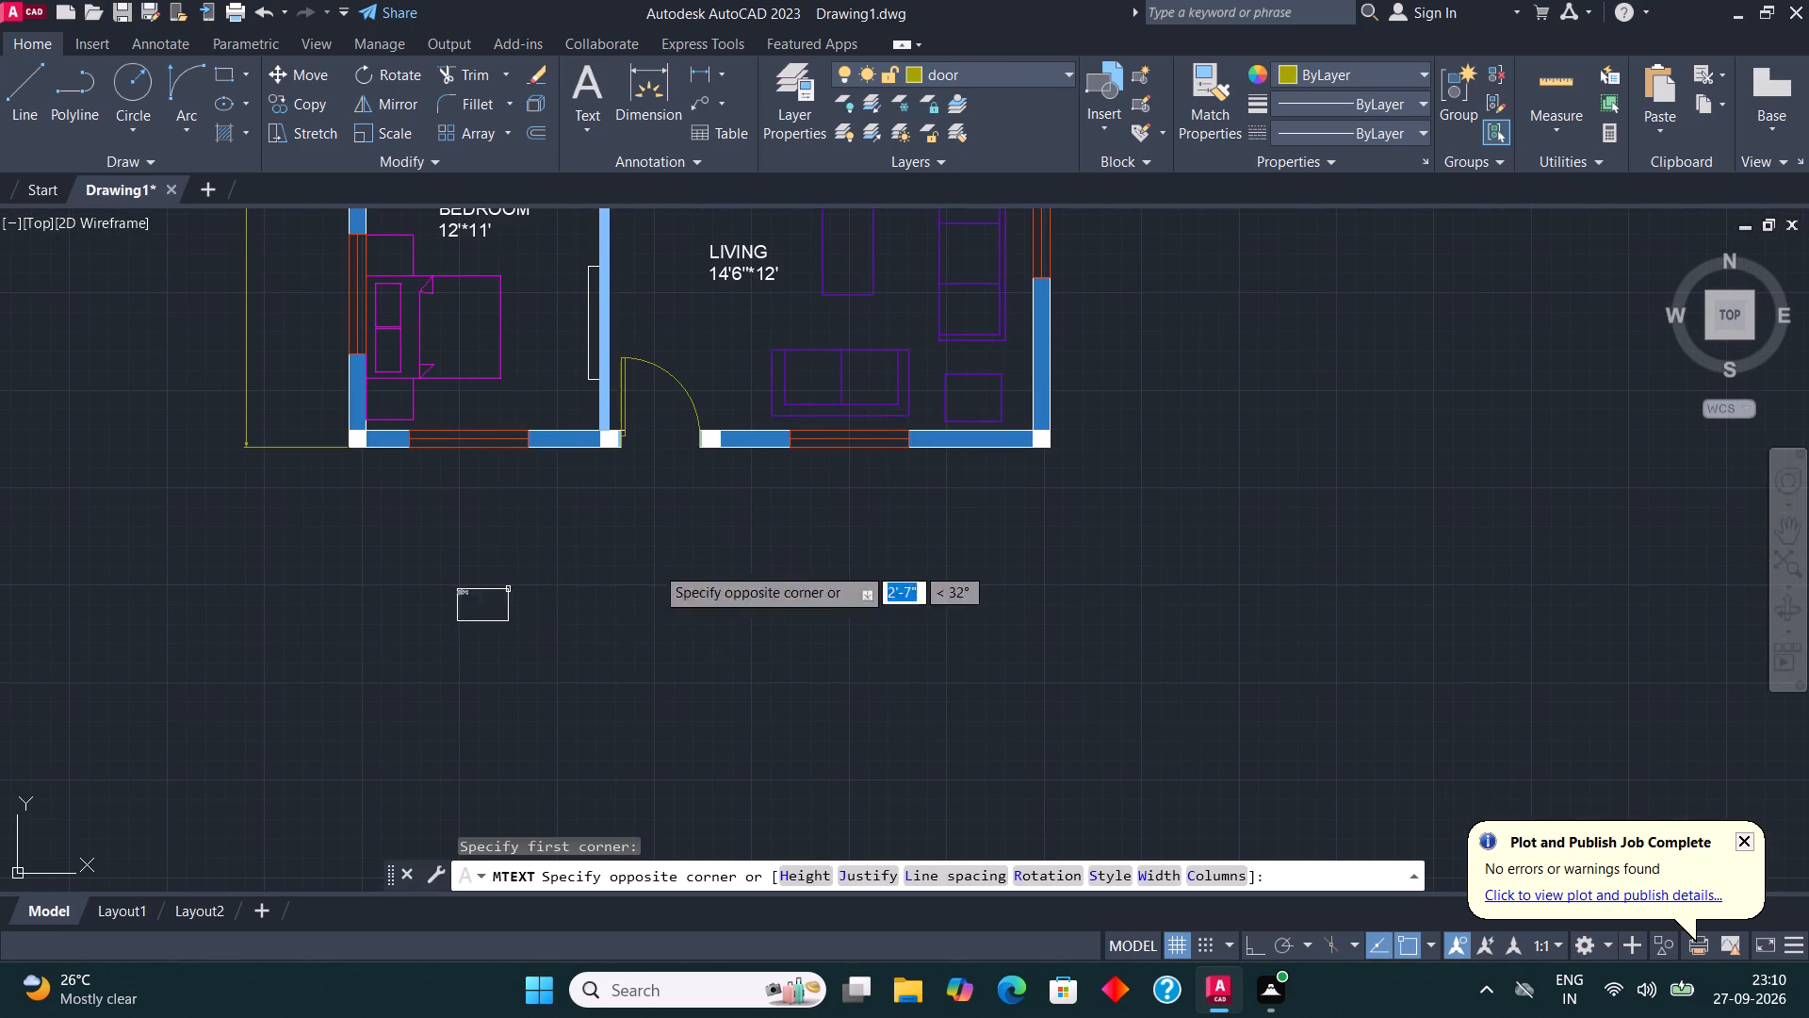
{"action": "left_click", "coordinate": [1100, 533]}
{"action": "type", "text": "3BHK H"}
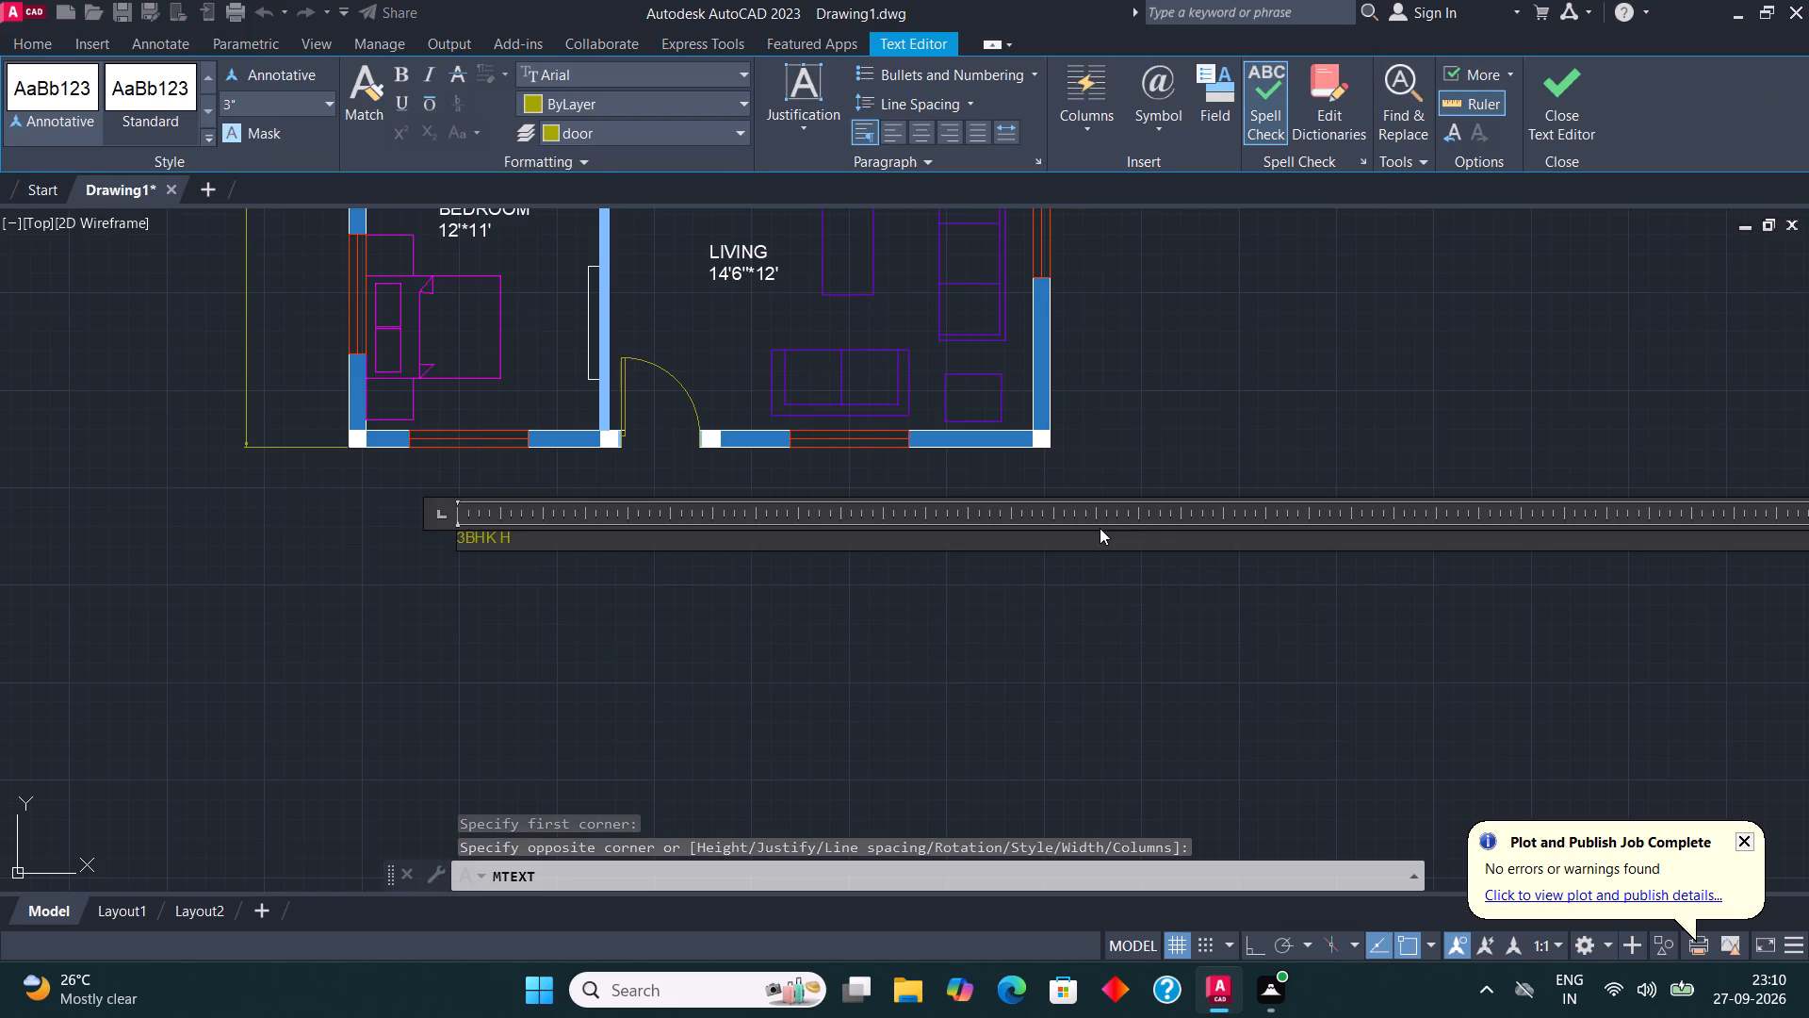
{"action": "type", "text": "OUSE PLAN"}
{"action": "left_click", "coordinate": [1568, 96]}
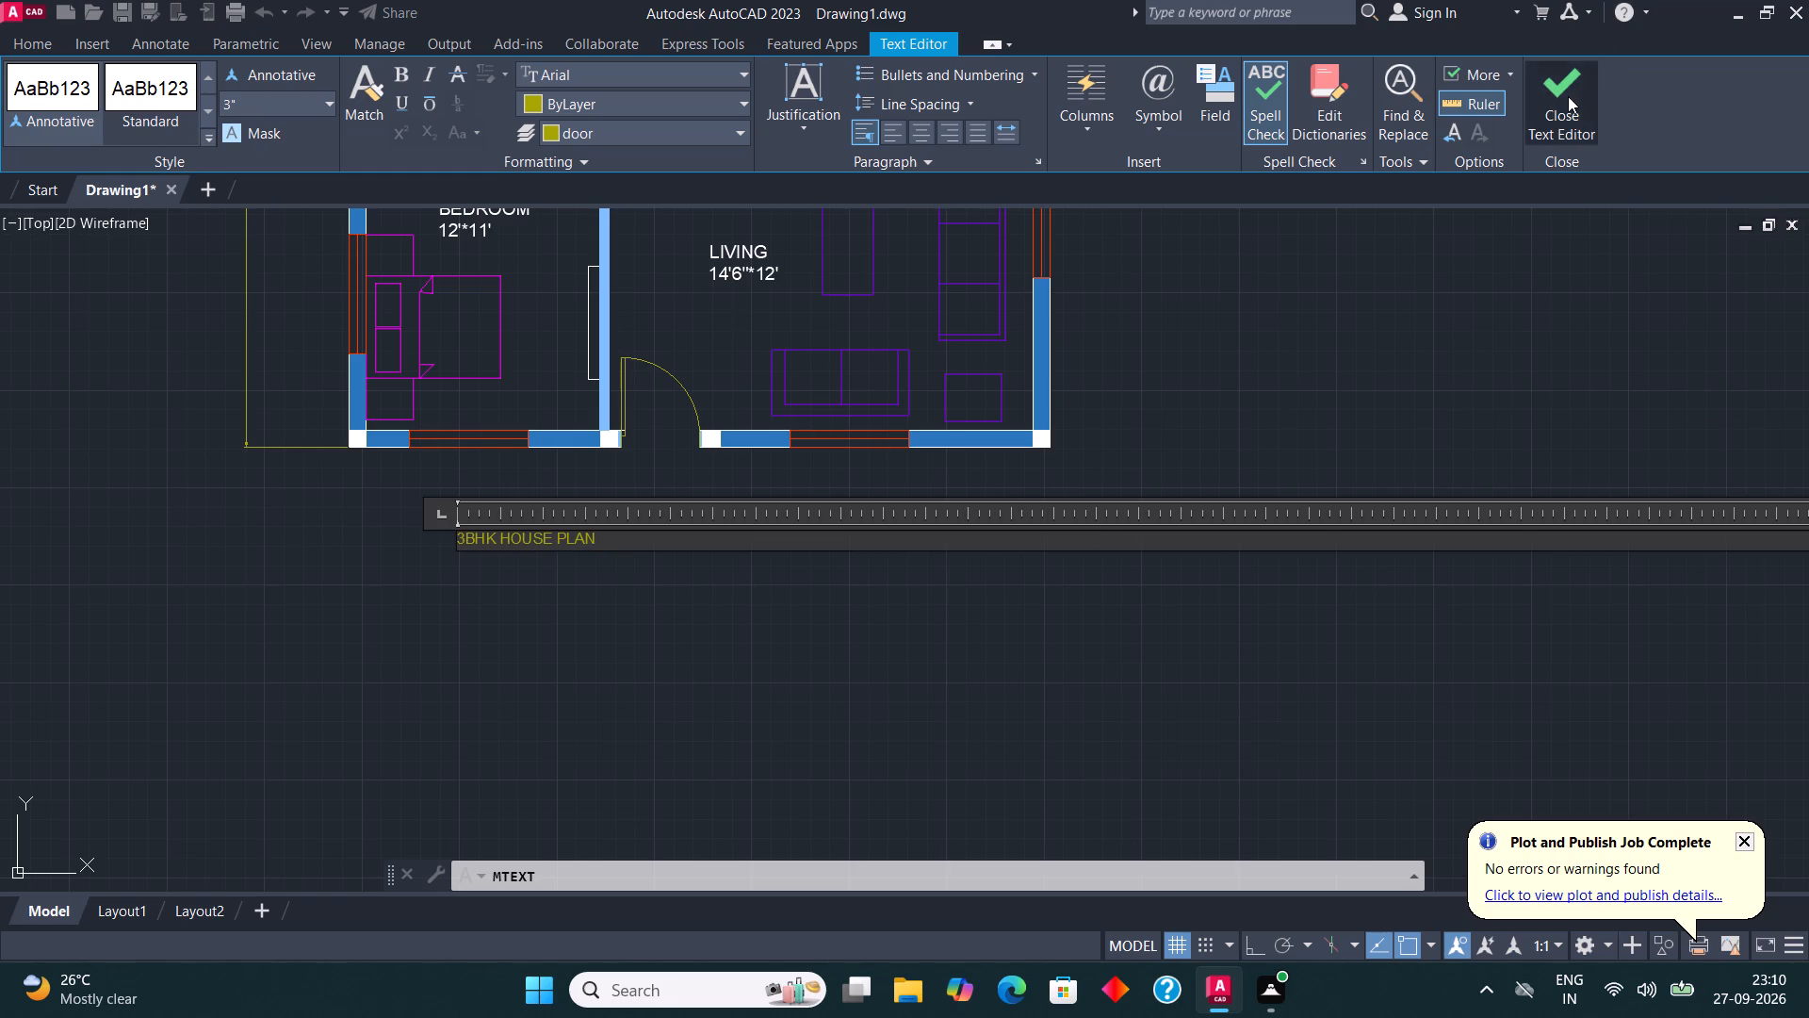
Scale up the 3BHK HOUSE PLAN title about a base point near its start.
{"action": "left_click", "coordinate": [487, 540]}
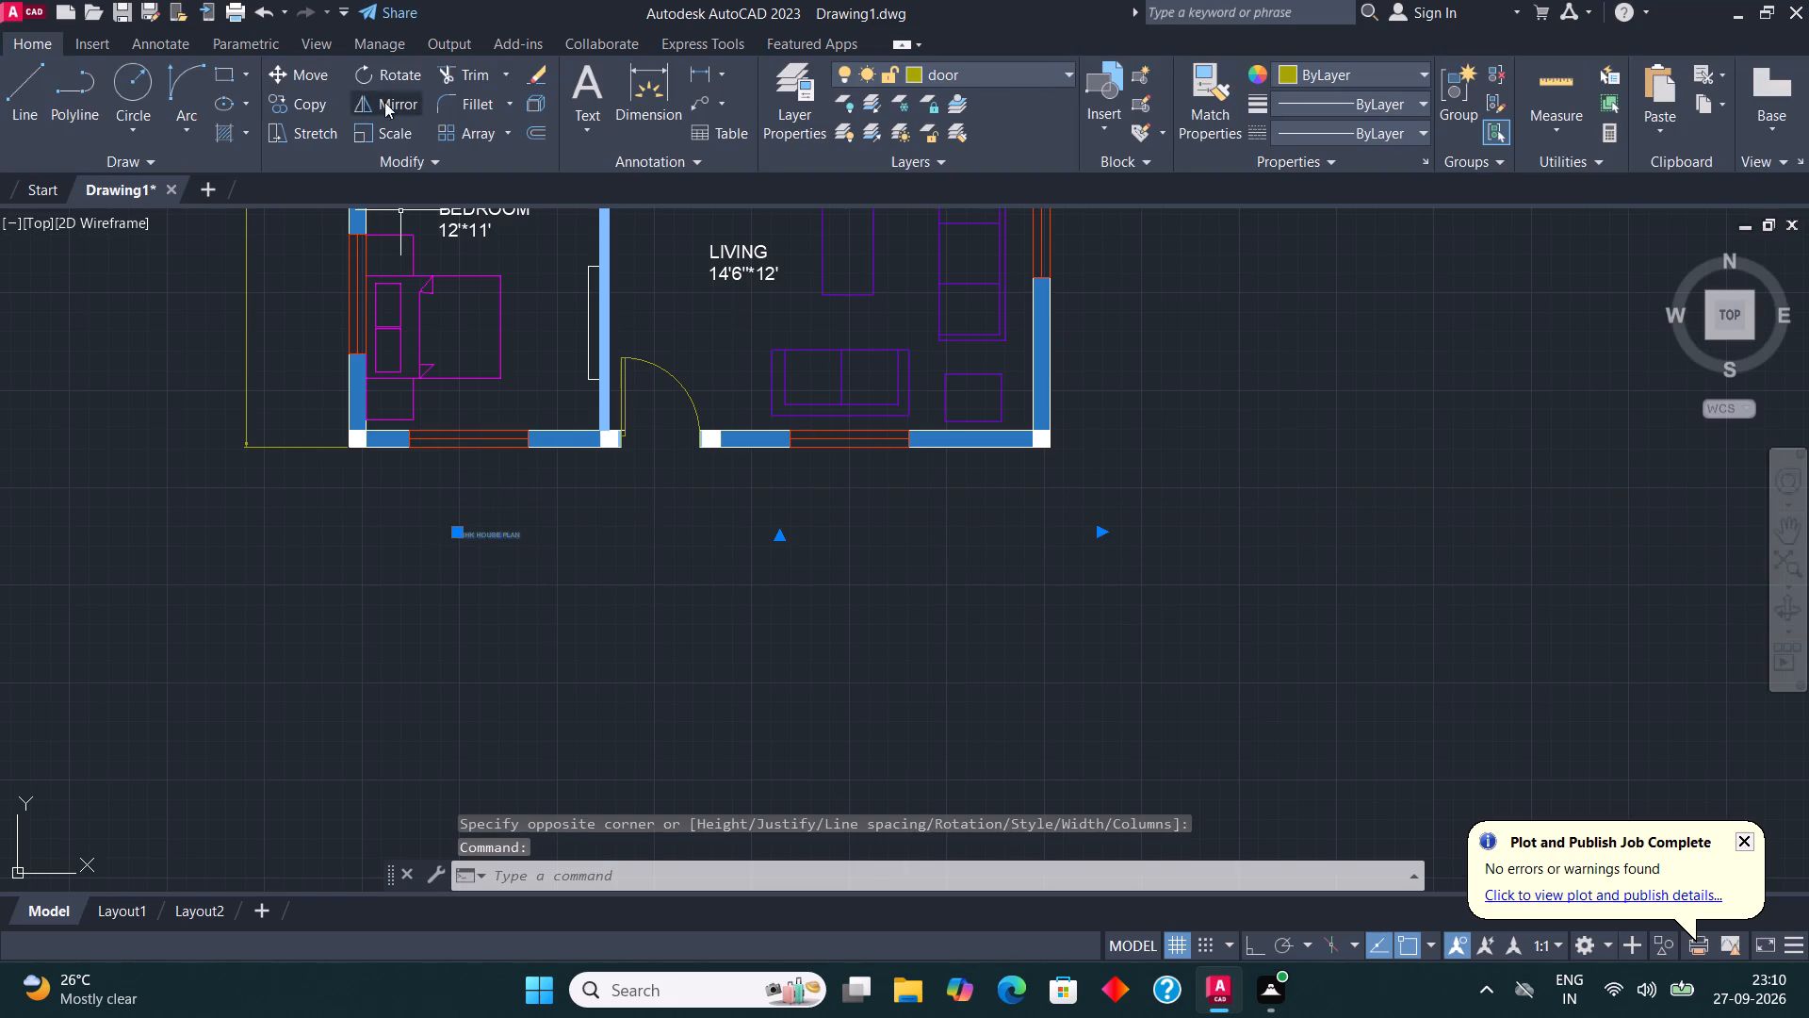
{"action": "left_click", "coordinate": [402, 138]}
{"action": "left_click", "coordinate": [482, 526]}
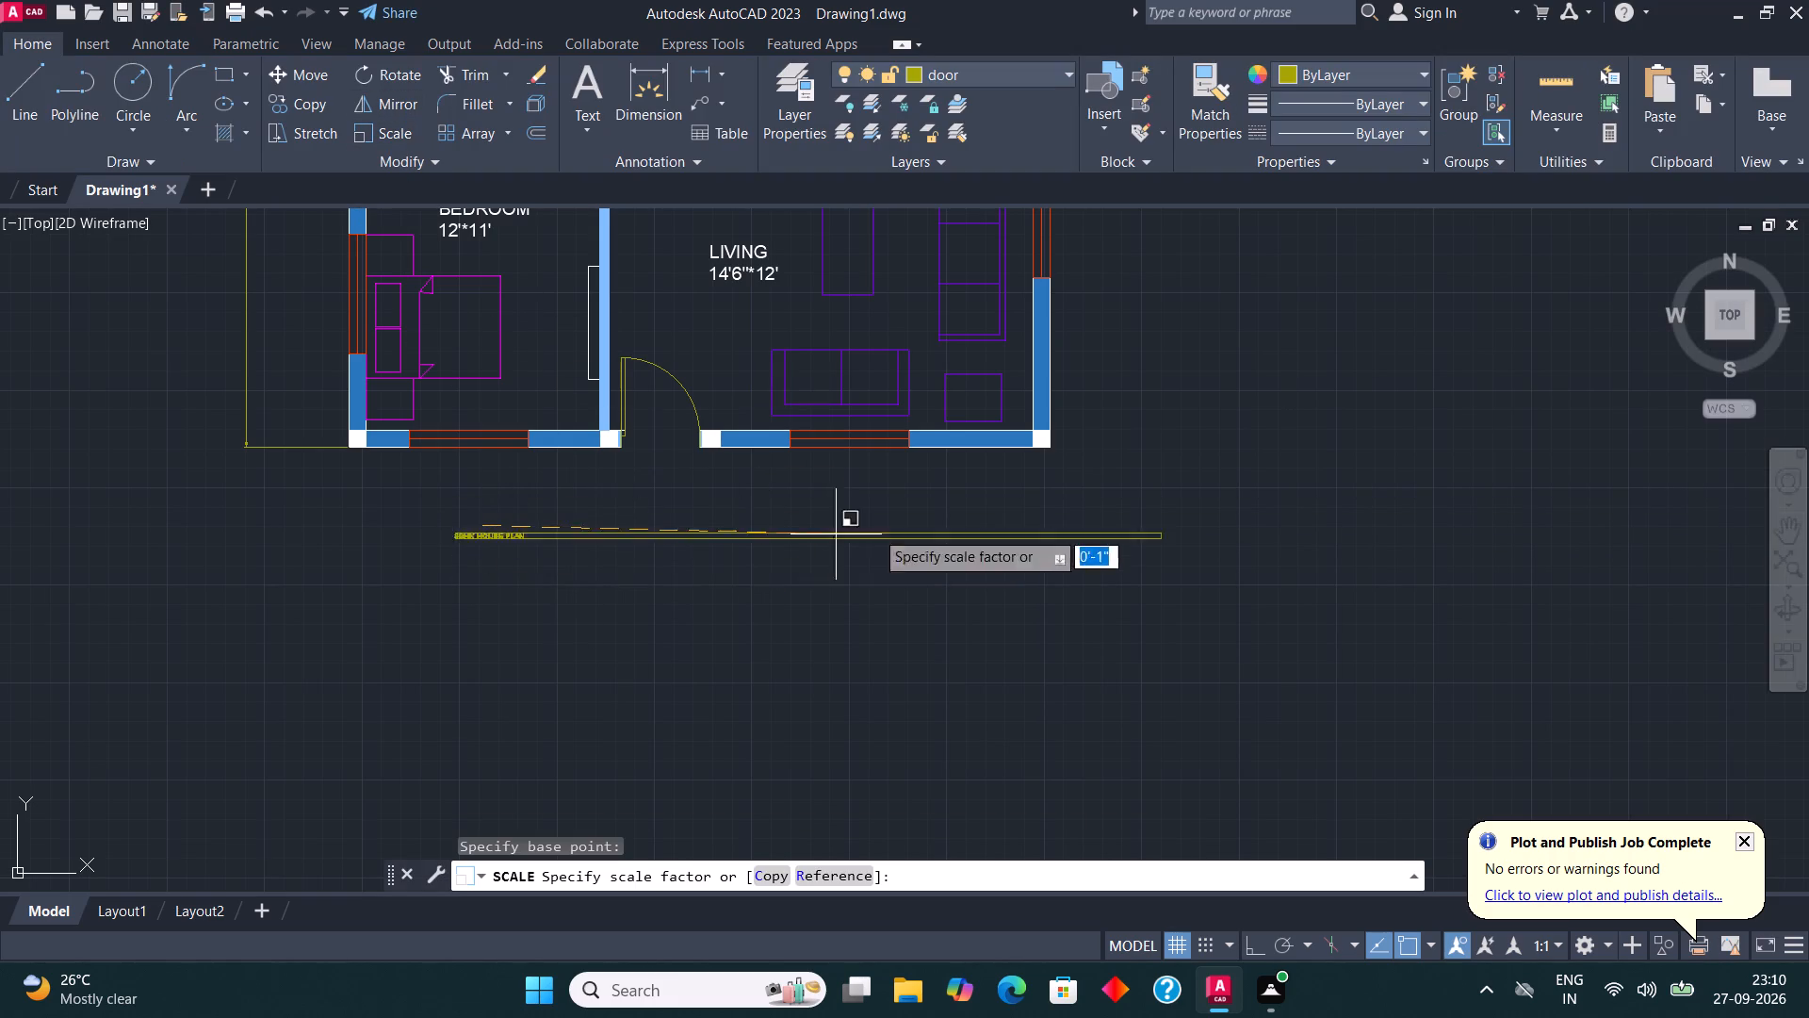
{"action": "left_click", "coordinate": [1297, 523]}
Move the 3BHK HOUSE PLAN title so it sits below the main entrance door.
{"action": "left_click", "coordinate": [497, 559]}
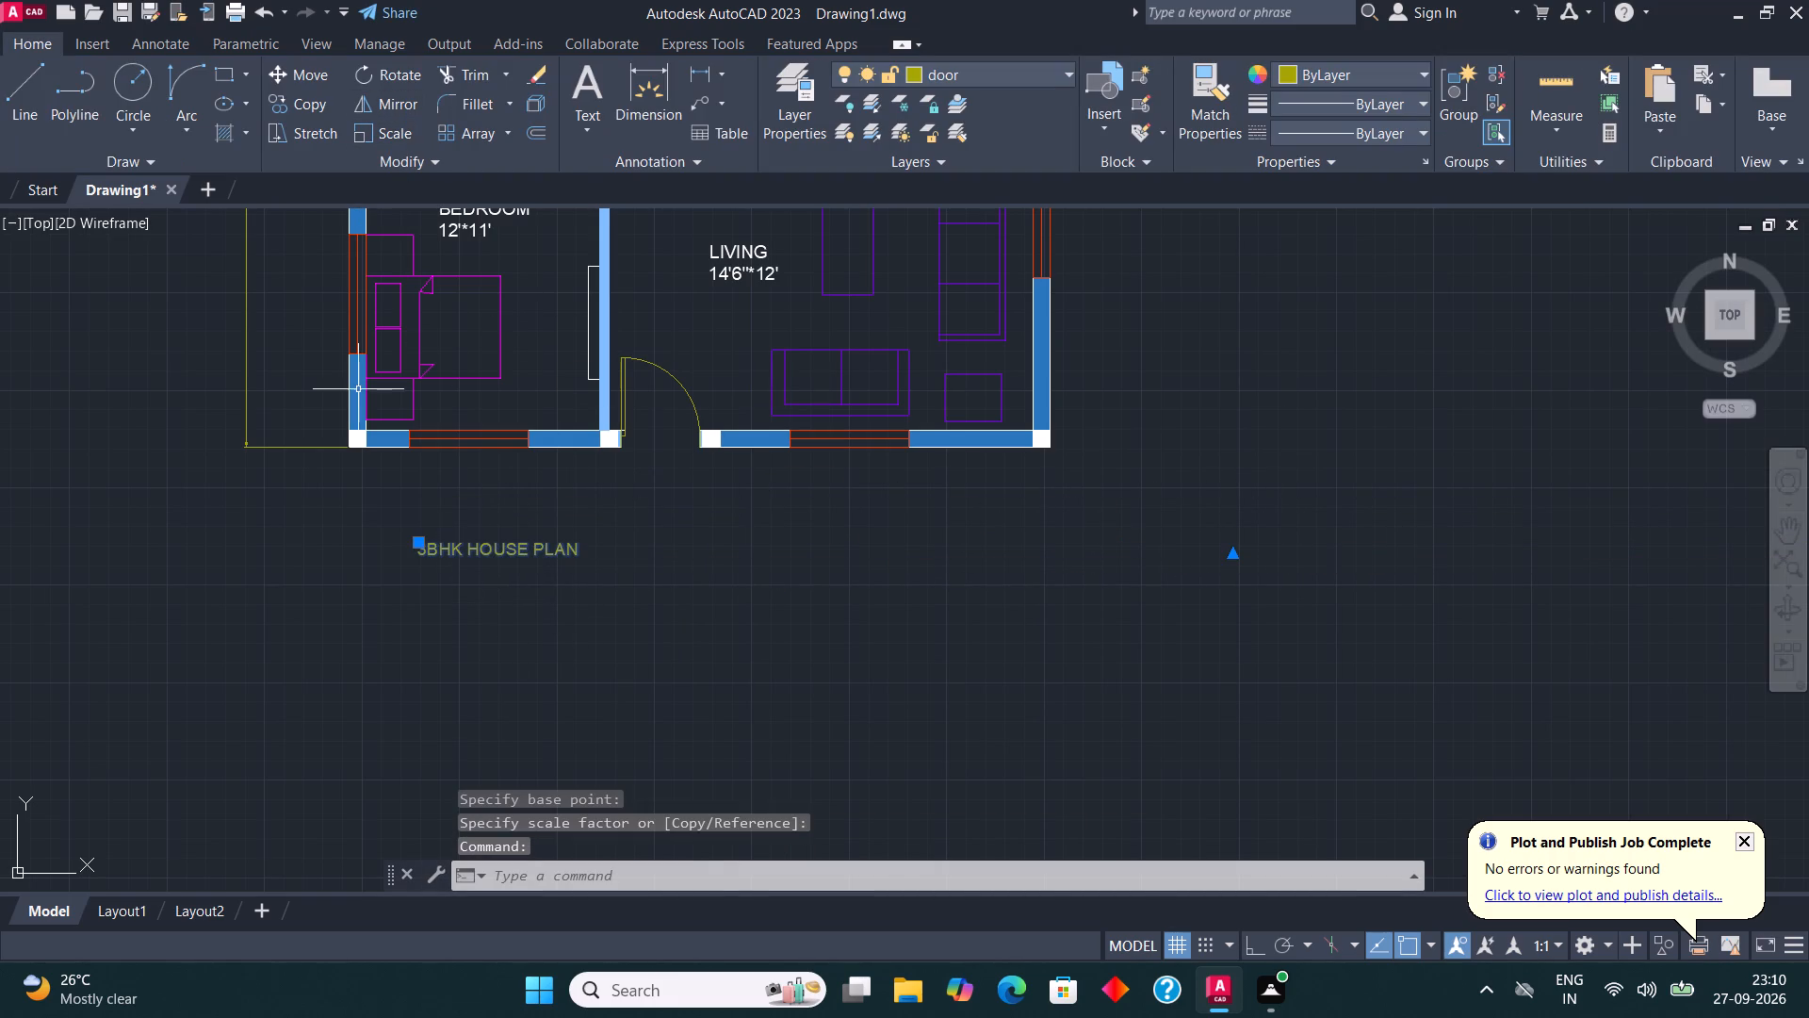
{"action": "left_click", "coordinate": [316, 73]}
{"action": "left_click", "coordinate": [479, 557]}
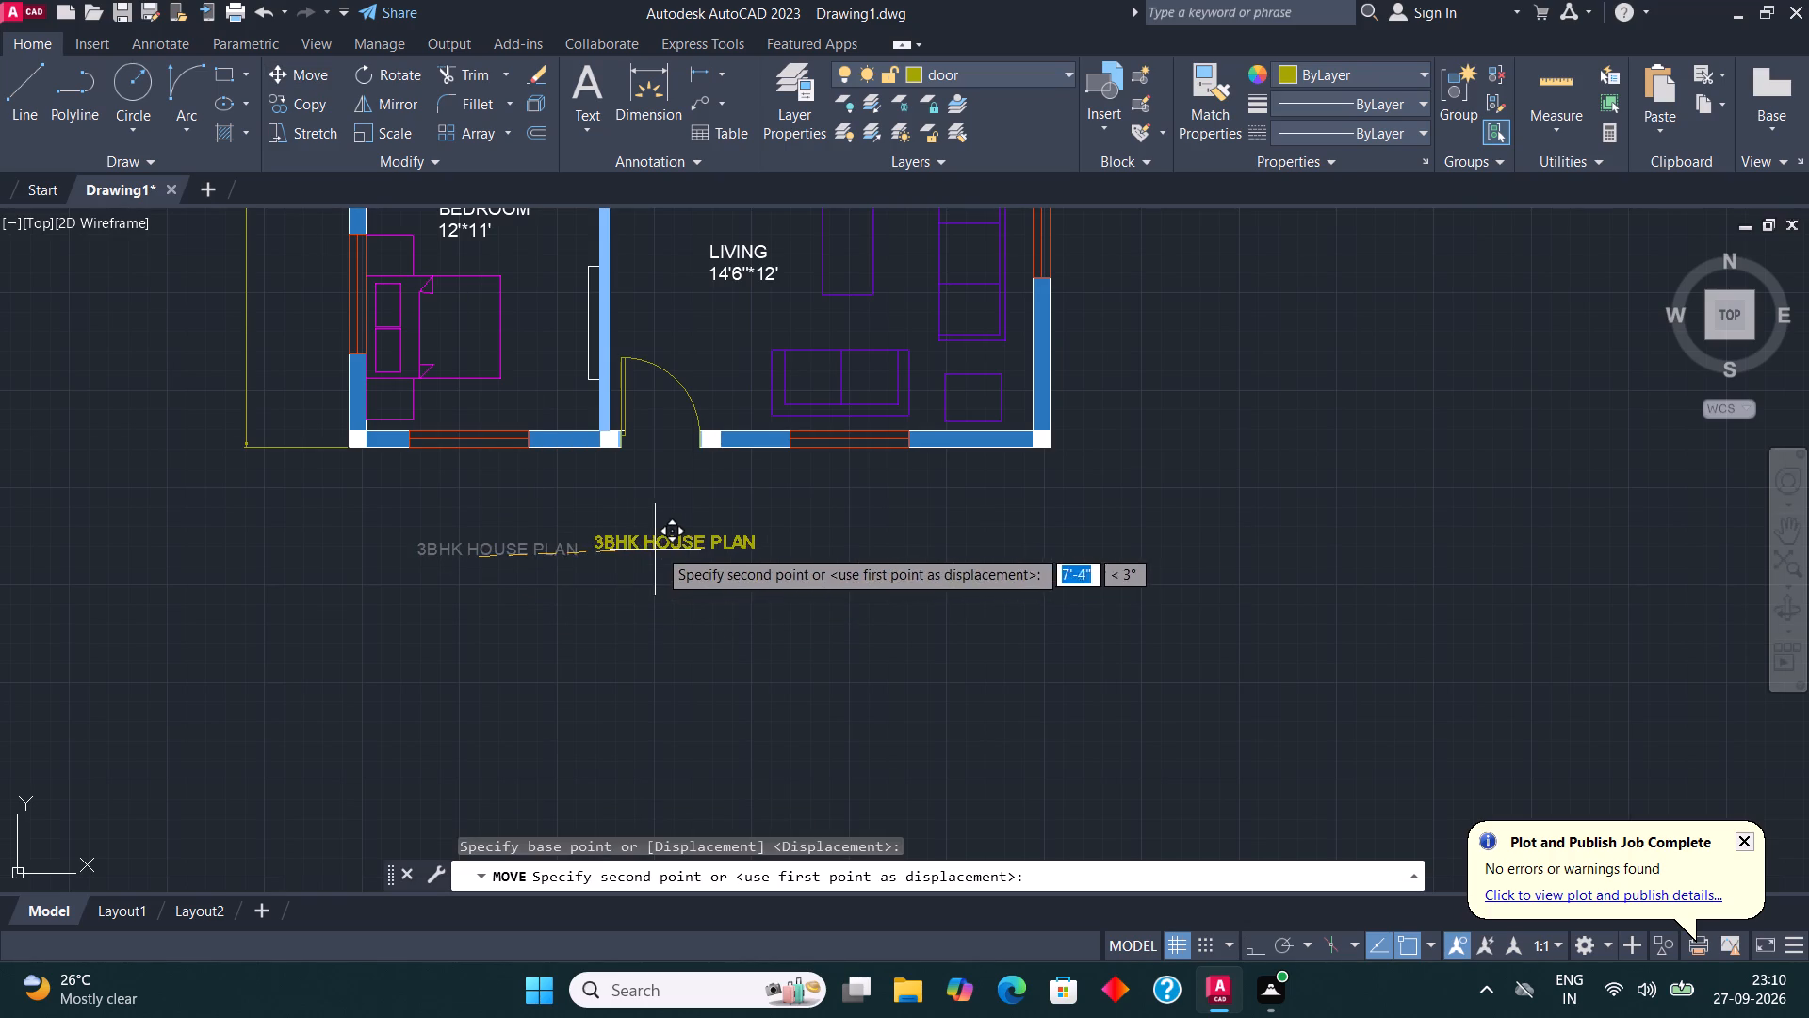
{"action": "left_click", "coordinate": [715, 542]}
{"action": "scroll", "coordinate": [732, 619], "scroll_direction": "down", "scroll_amount": 3}
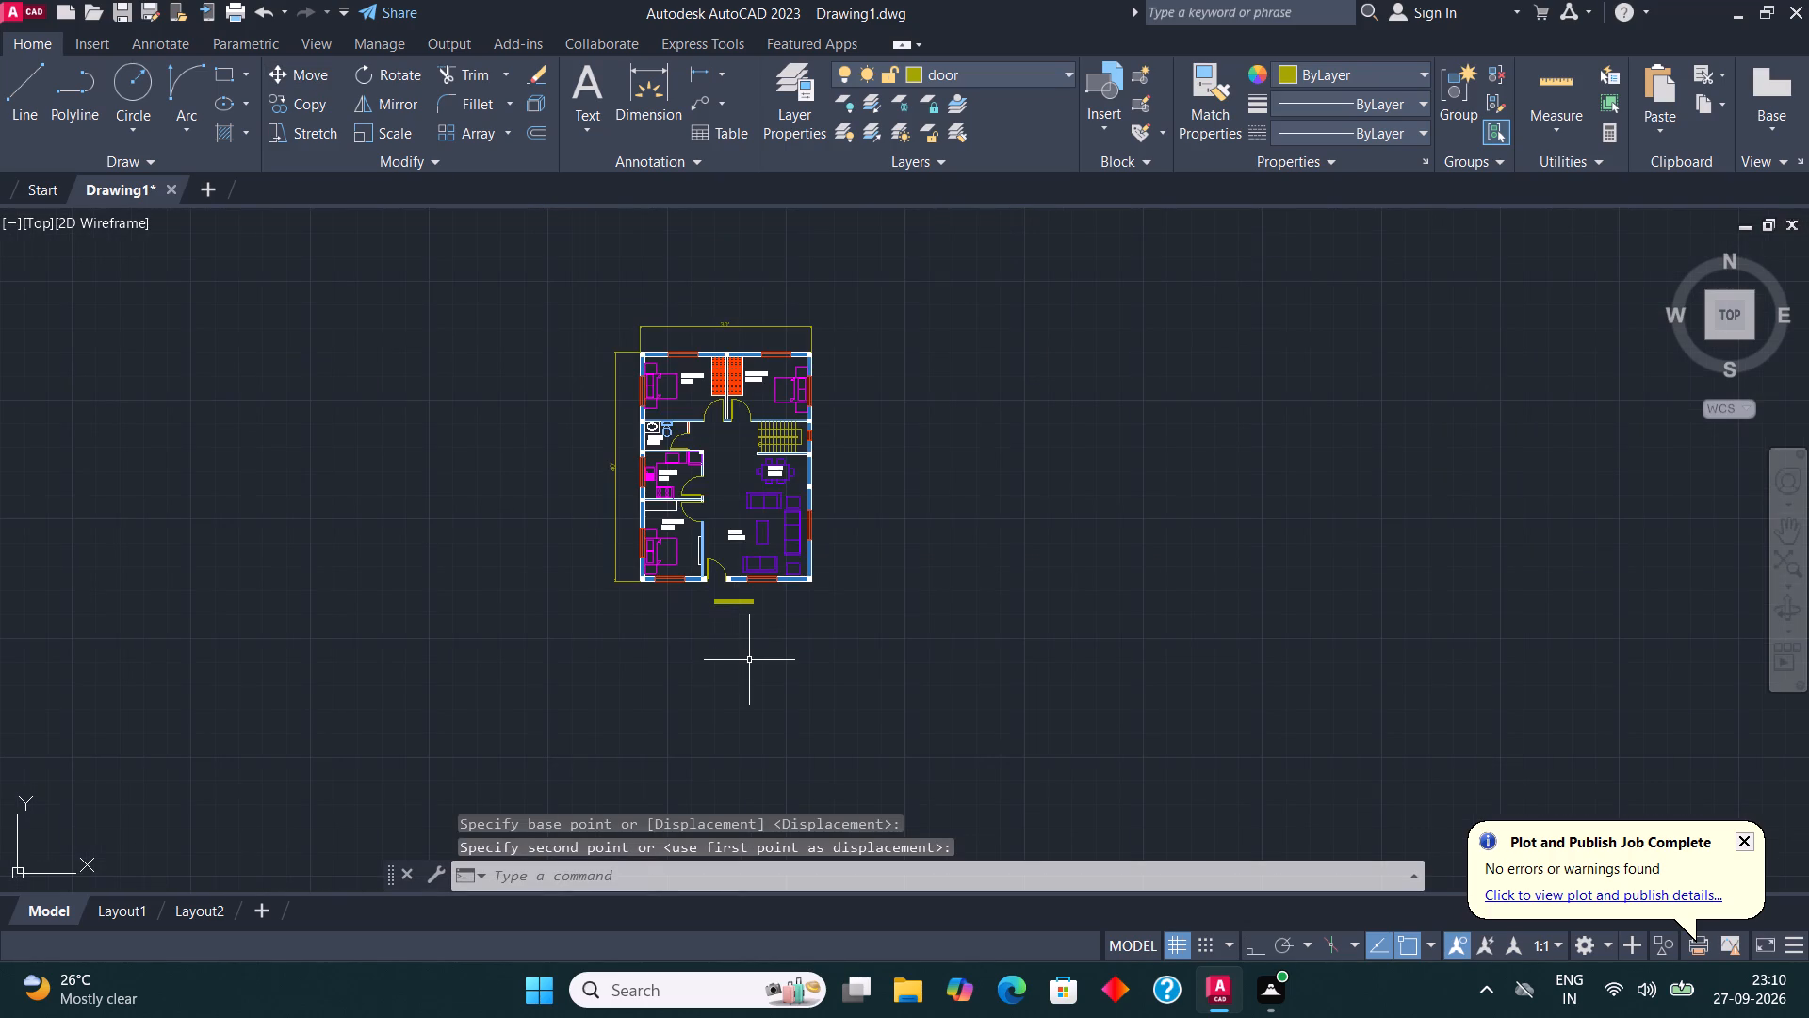
{"action": "key", "text": "grave"}
{"action": "key", "text": "Escape"}
Make the wall layer current and fill the partition wall between the two upper bedrooms with a SOLID hatch.
{"action": "scroll", "coordinate": [718, 553], "scroll_direction": "up", "scroll_amount": 2}
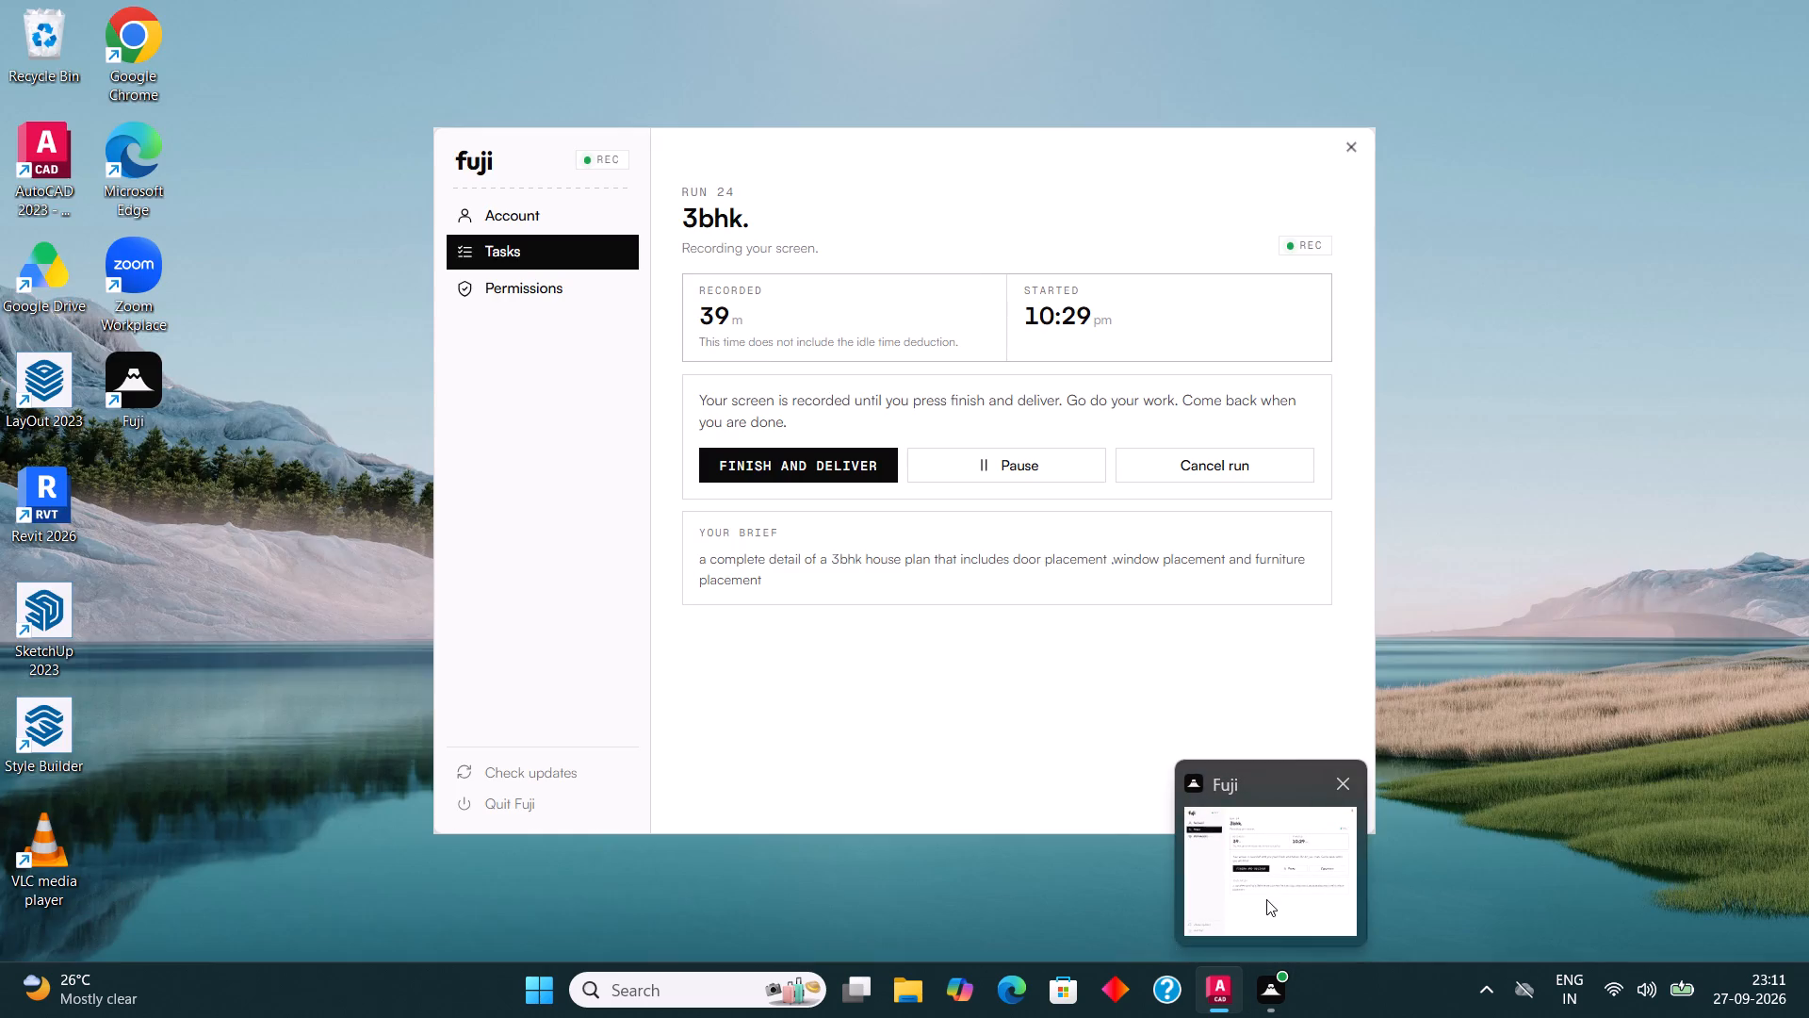
{"action": "scroll", "coordinate": [775, 702], "scroll_direction": "down", "scroll_amount": 1}
{"action": "scroll", "coordinate": [736, 655], "scroll_direction": "up", "scroll_amount": 1}
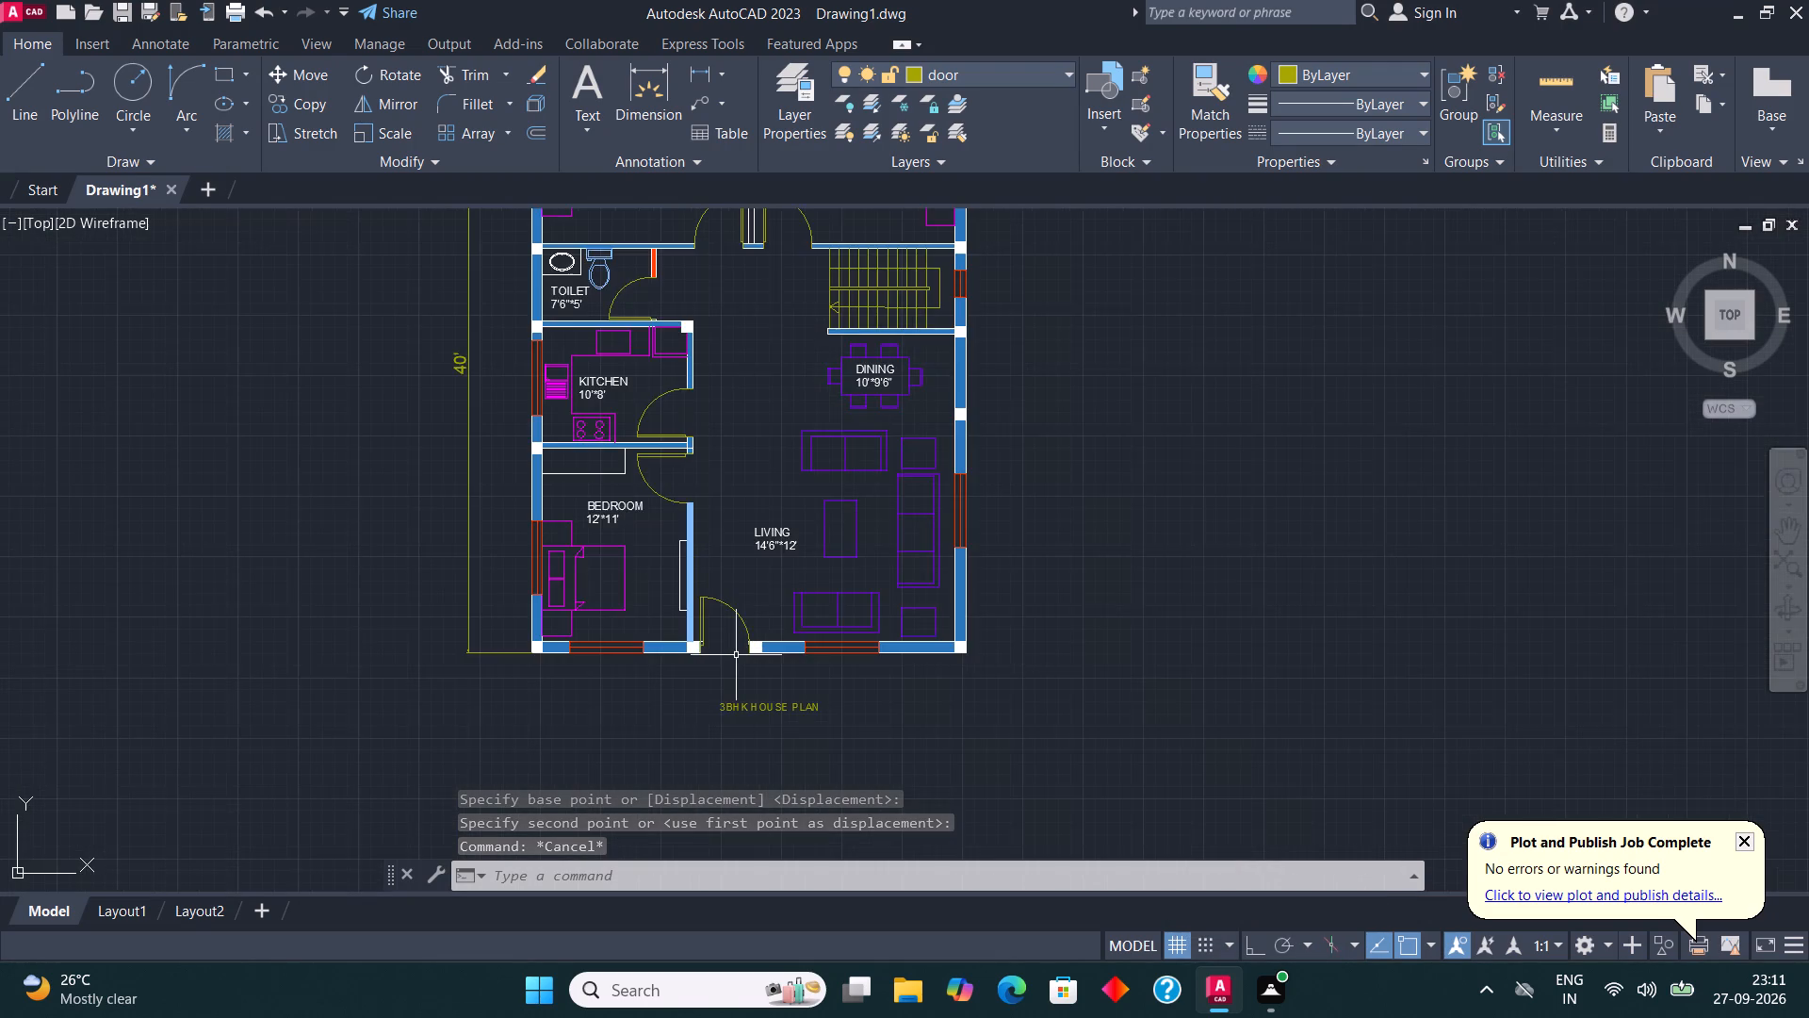
{"action": "scroll", "coordinate": [736, 655], "scroll_direction": "up", "scroll_amount": 1}
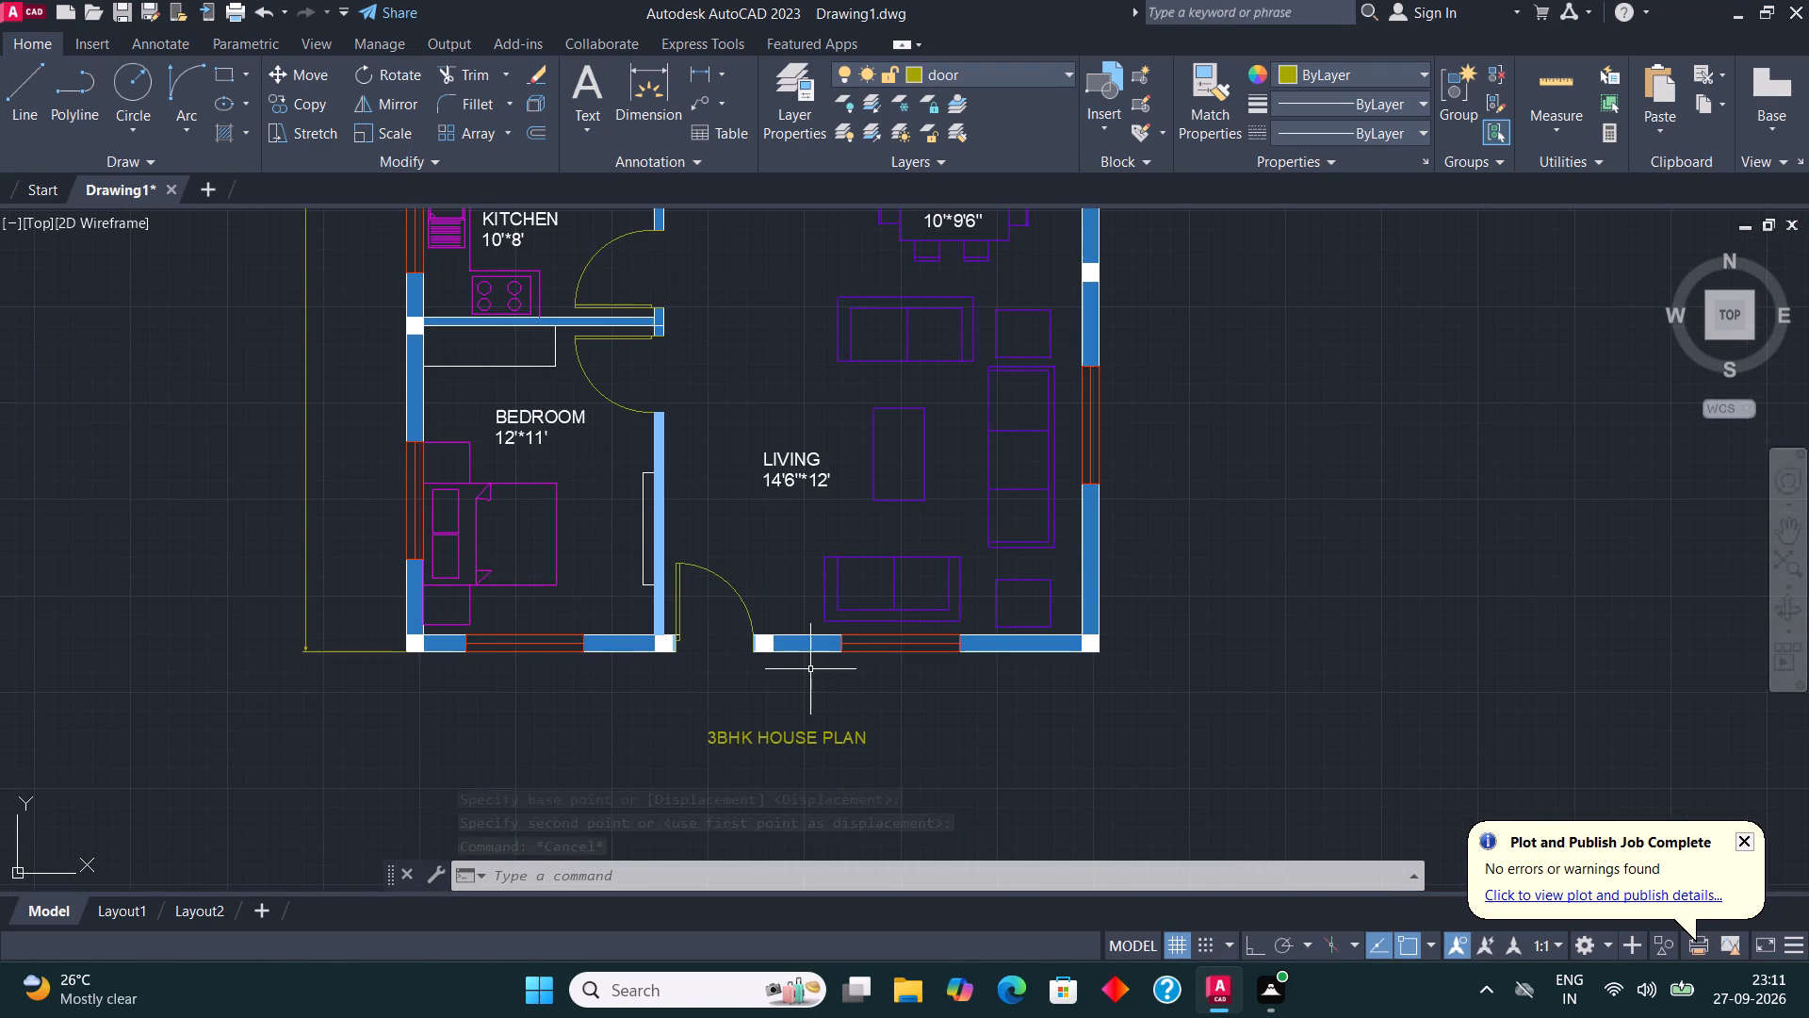
{"action": "scroll", "coordinate": [812, 676], "scroll_direction": "down", "scroll_amount": 1}
{"action": "scroll", "coordinate": [753, 616], "scroll_direction": "down", "scroll_amount": 1}
{"action": "scroll", "coordinate": [756, 337], "scroll_direction": "up", "scroll_amount": 2}
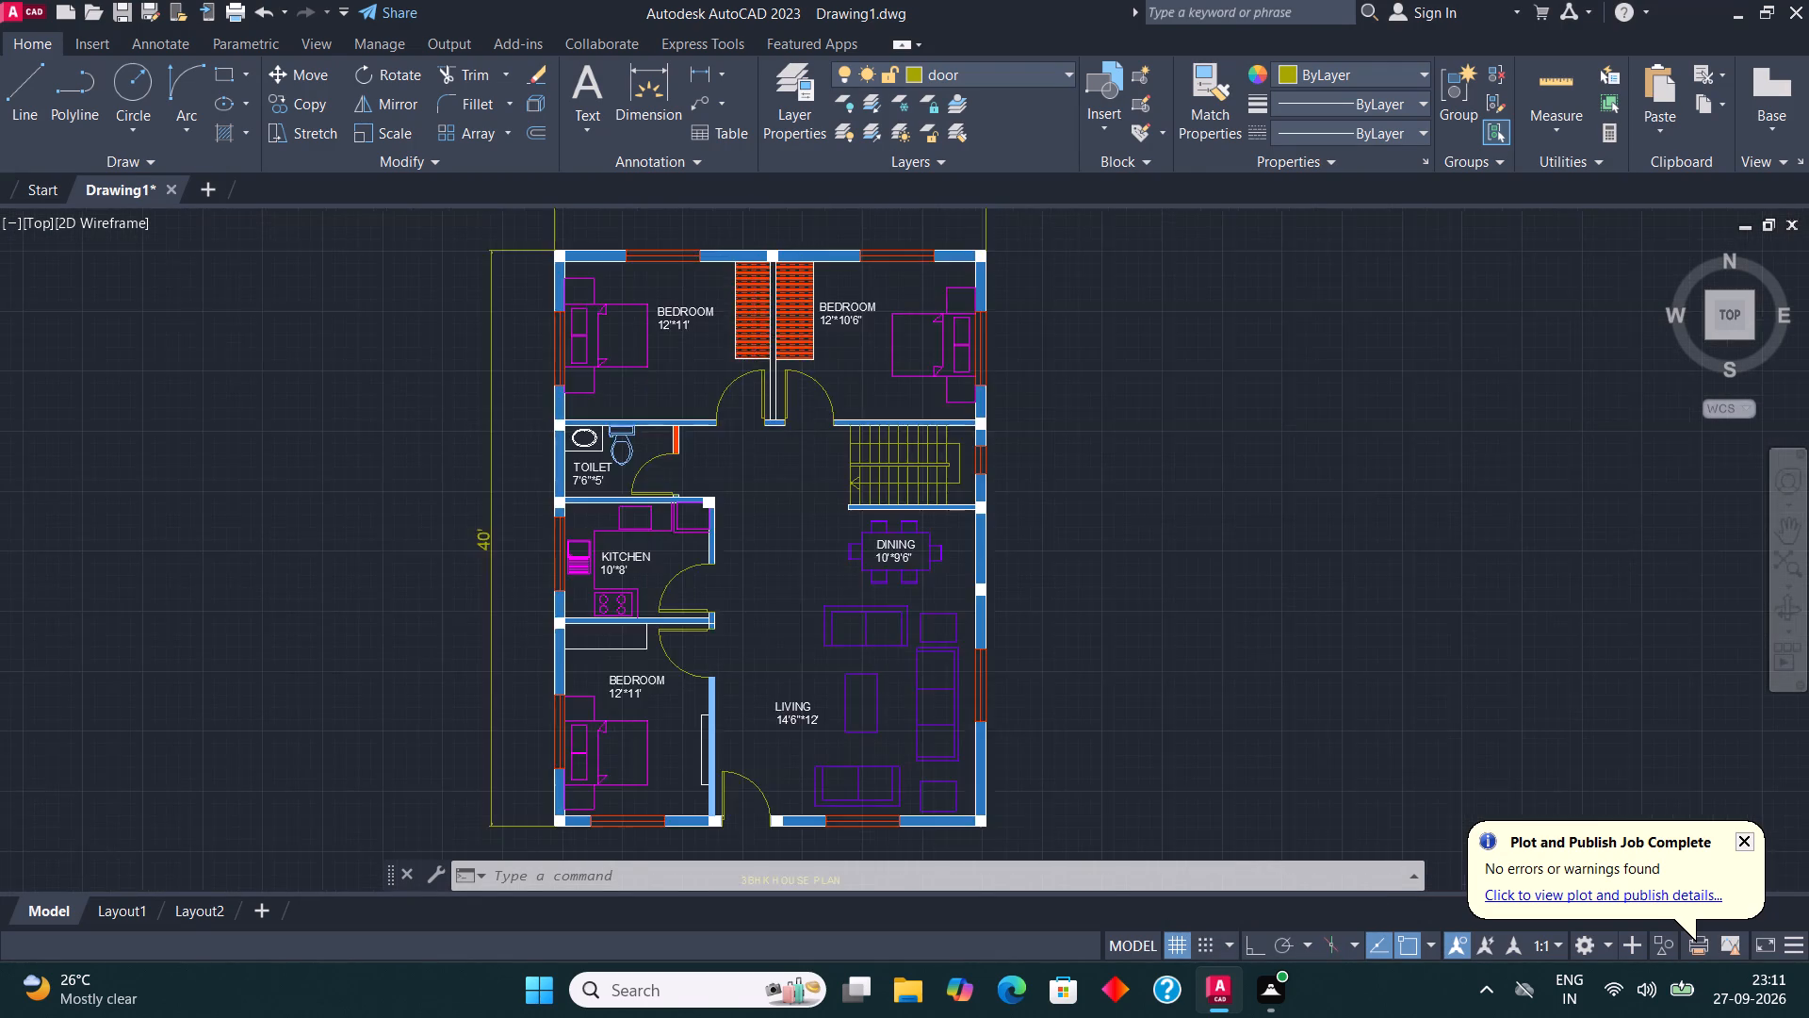
{"action": "scroll", "coordinate": [754, 337], "scroll_direction": "up", "scroll_amount": 1}
{"action": "scroll", "coordinate": [795, 559], "scroll_direction": "down", "scroll_amount": 1}
{"action": "scroll", "coordinate": [829, 419], "scroll_direction": "up", "scroll_amount": 1}
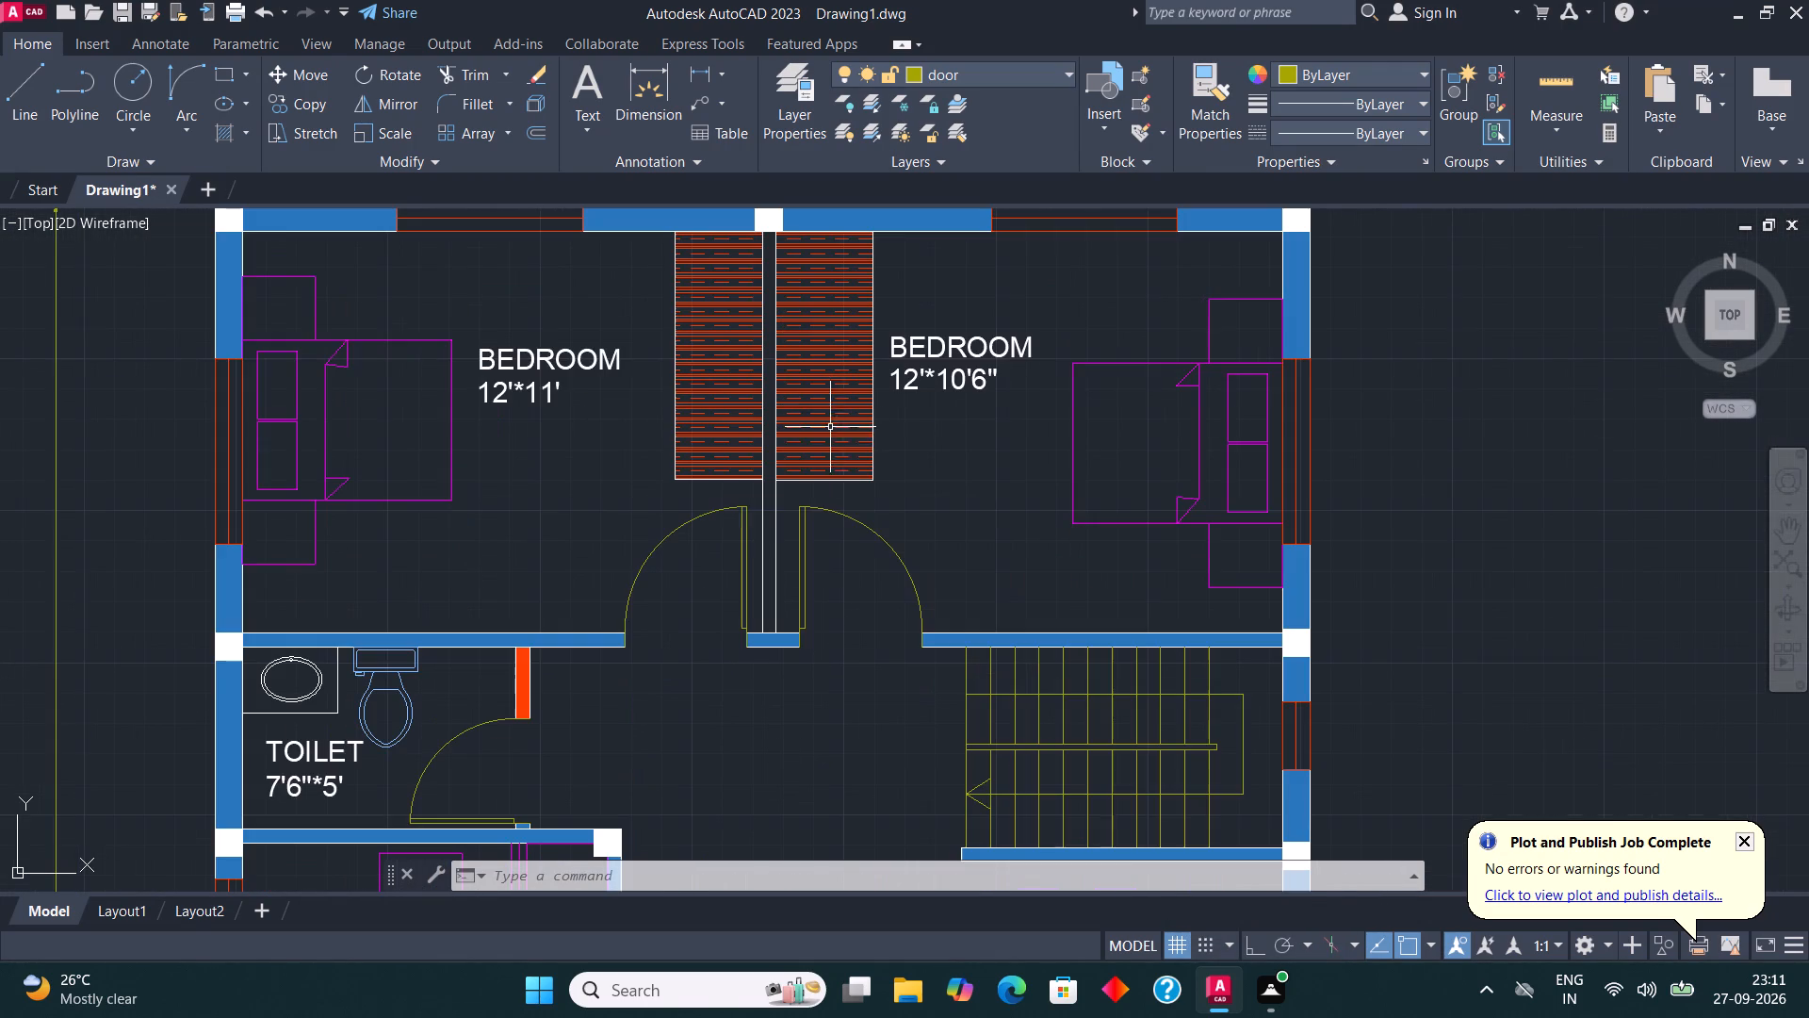
{"action": "left_click", "coordinate": [950, 79]}
{"action": "left_click", "coordinate": [948, 241]}
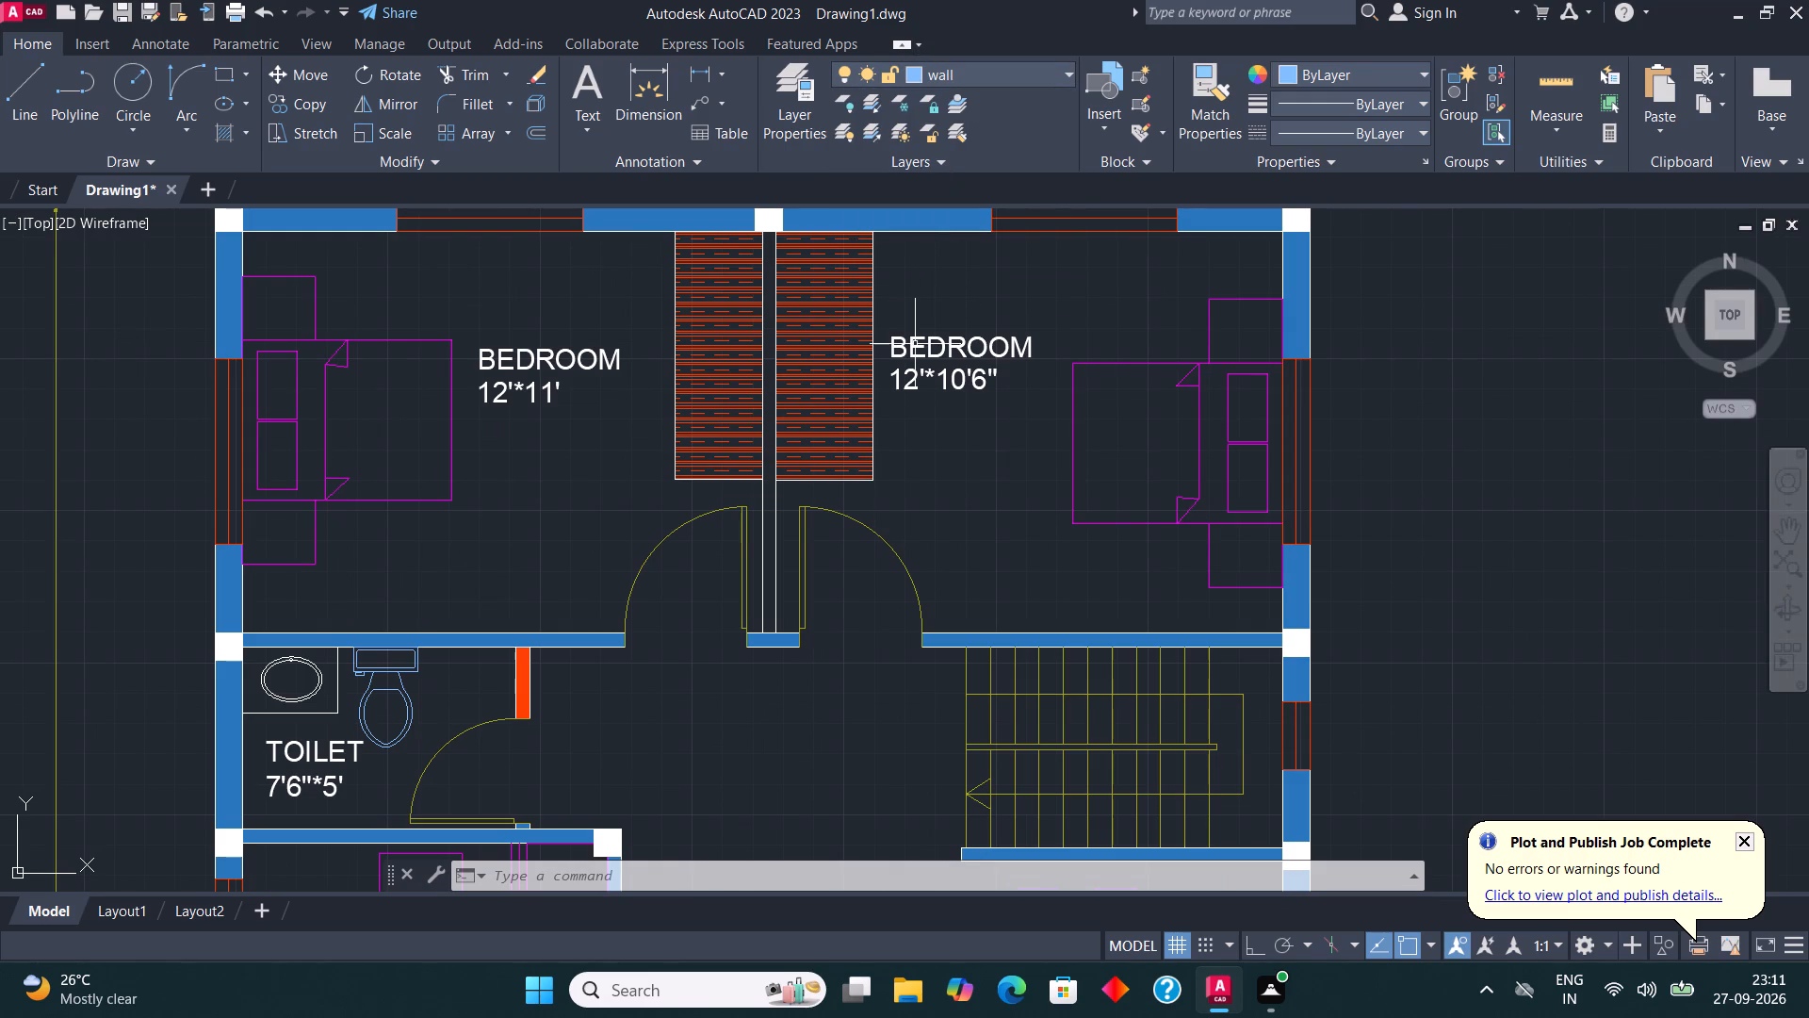
{"action": "key", "text": "h"}
{"action": "key", "text": "Return"}
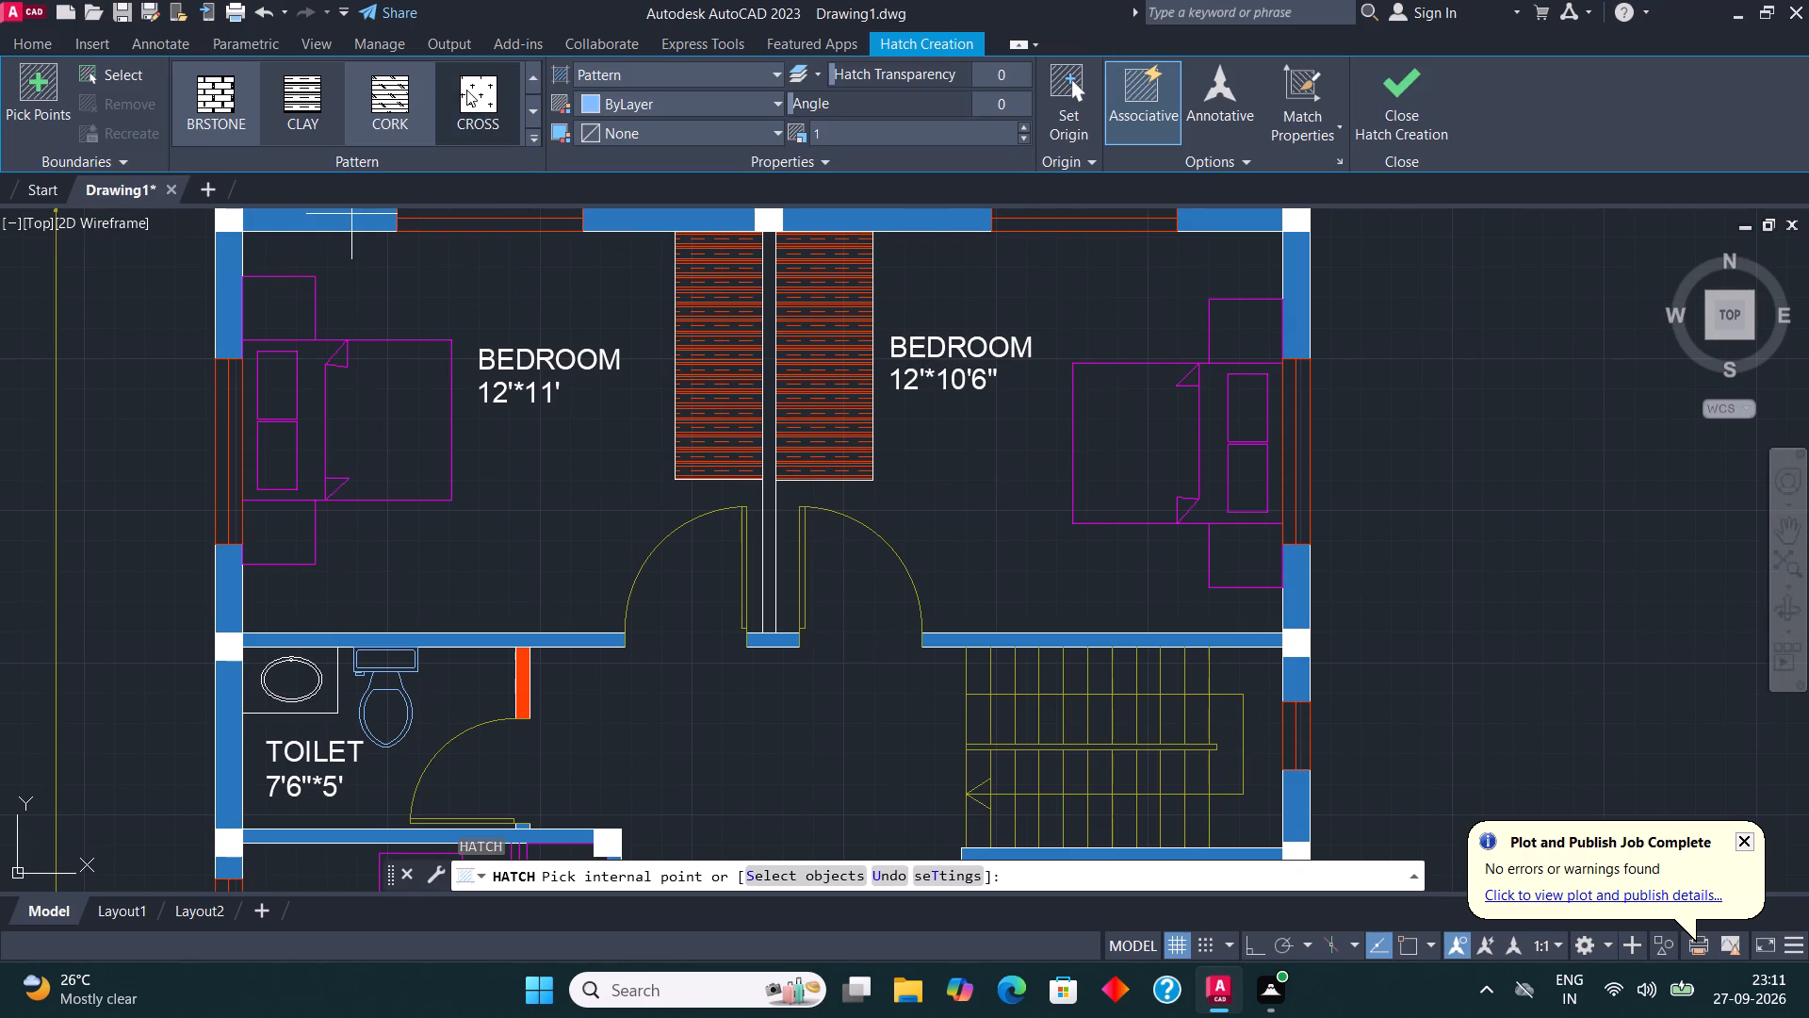
{"action": "left_click", "coordinate": [529, 73]}
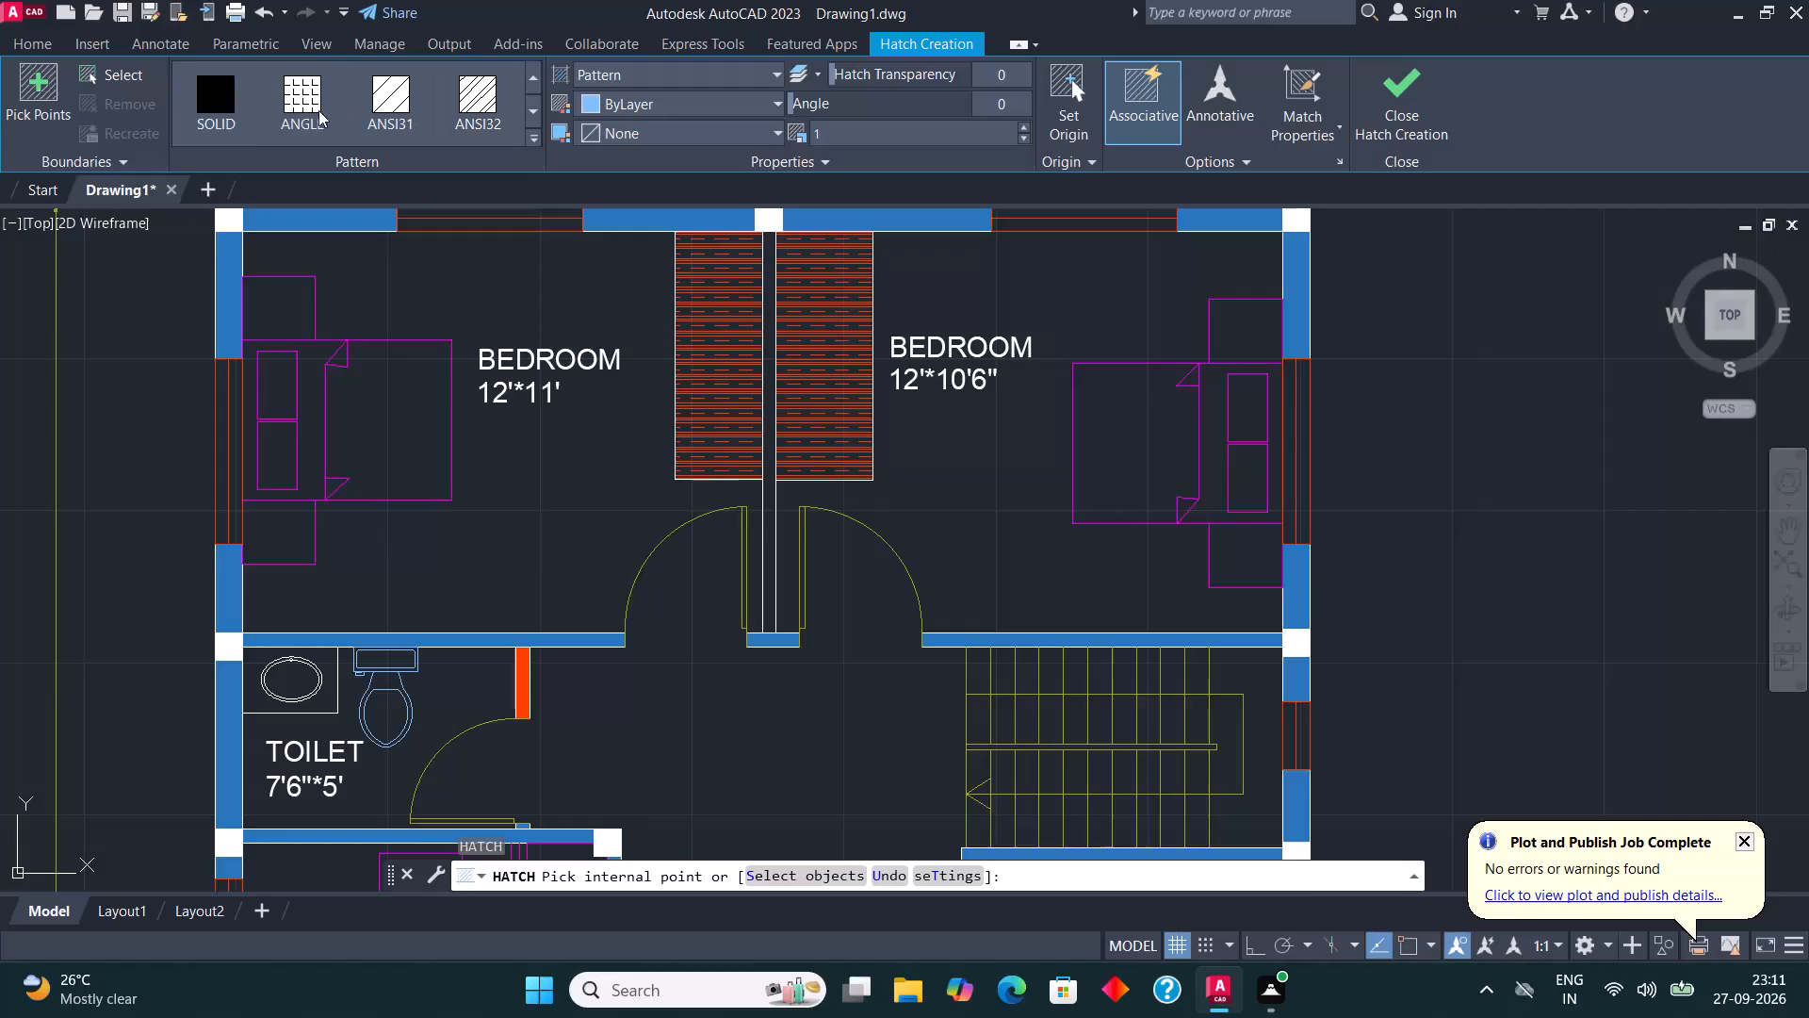
{"action": "left_click", "coordinate": [195, 100]}
{"action": "left_click", "coordinate": [769, 471]}
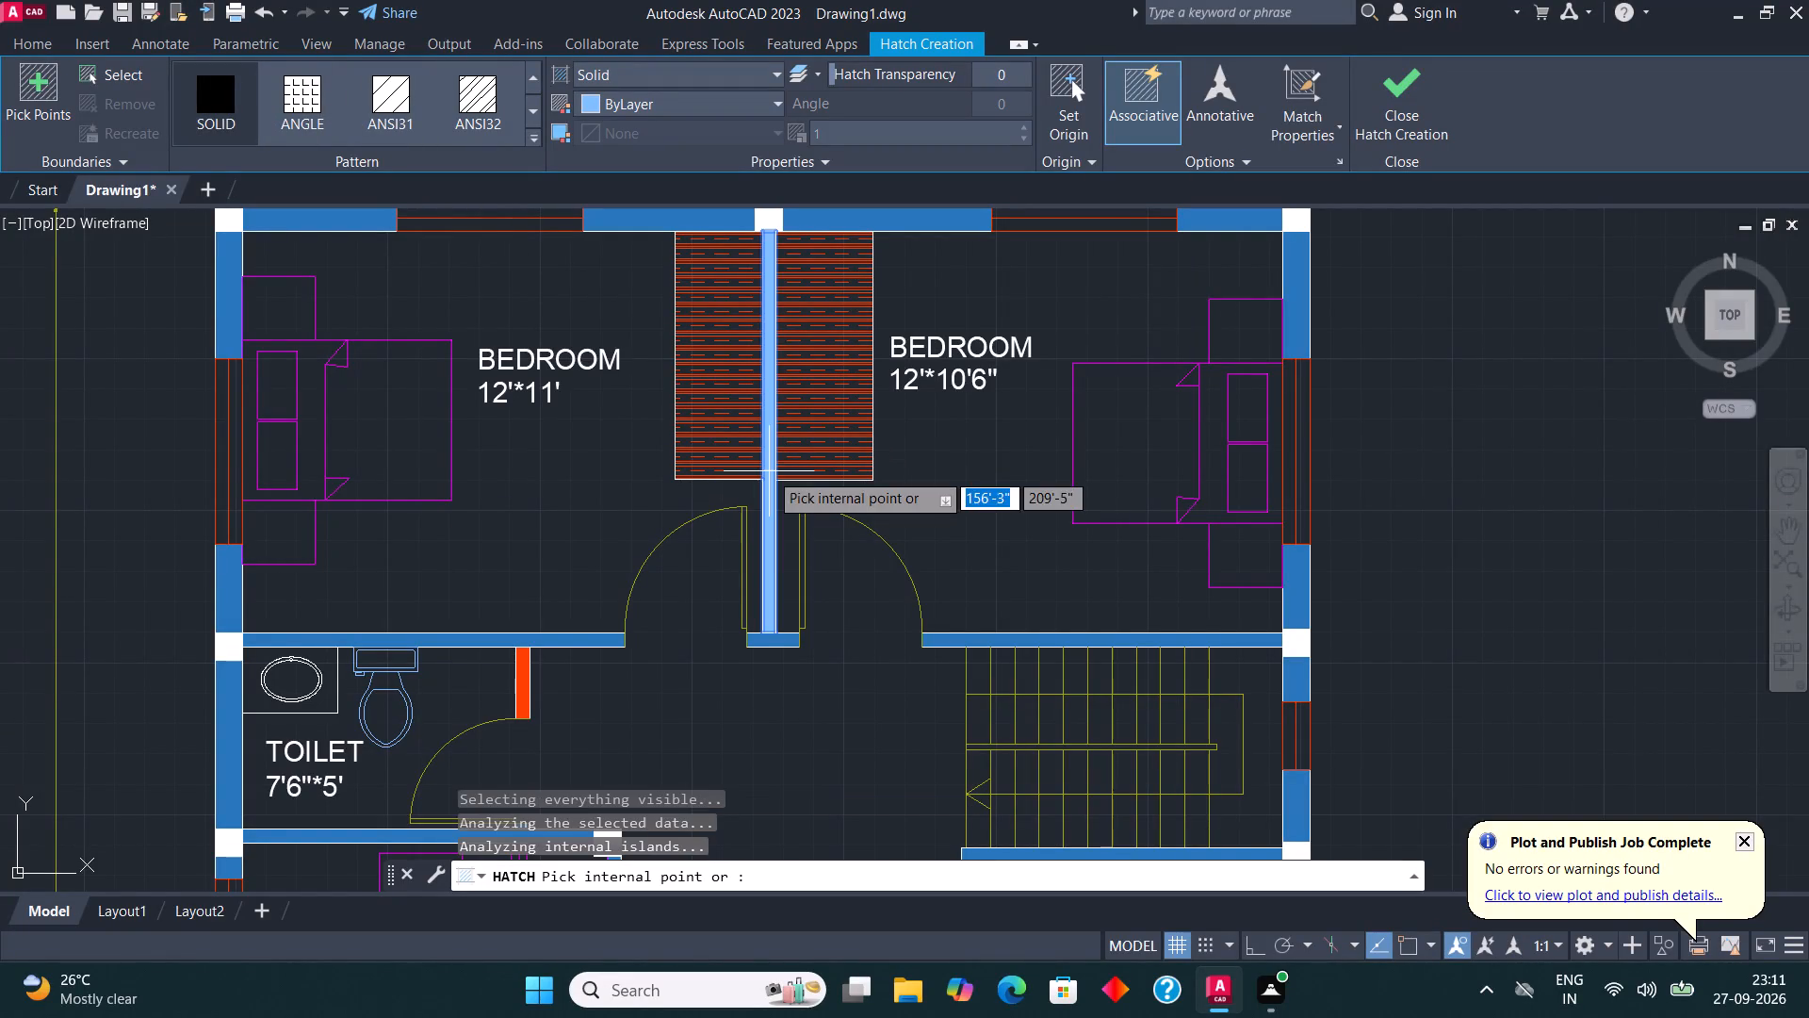
{"action": "left_click", "coordinate": [1411, 90]}
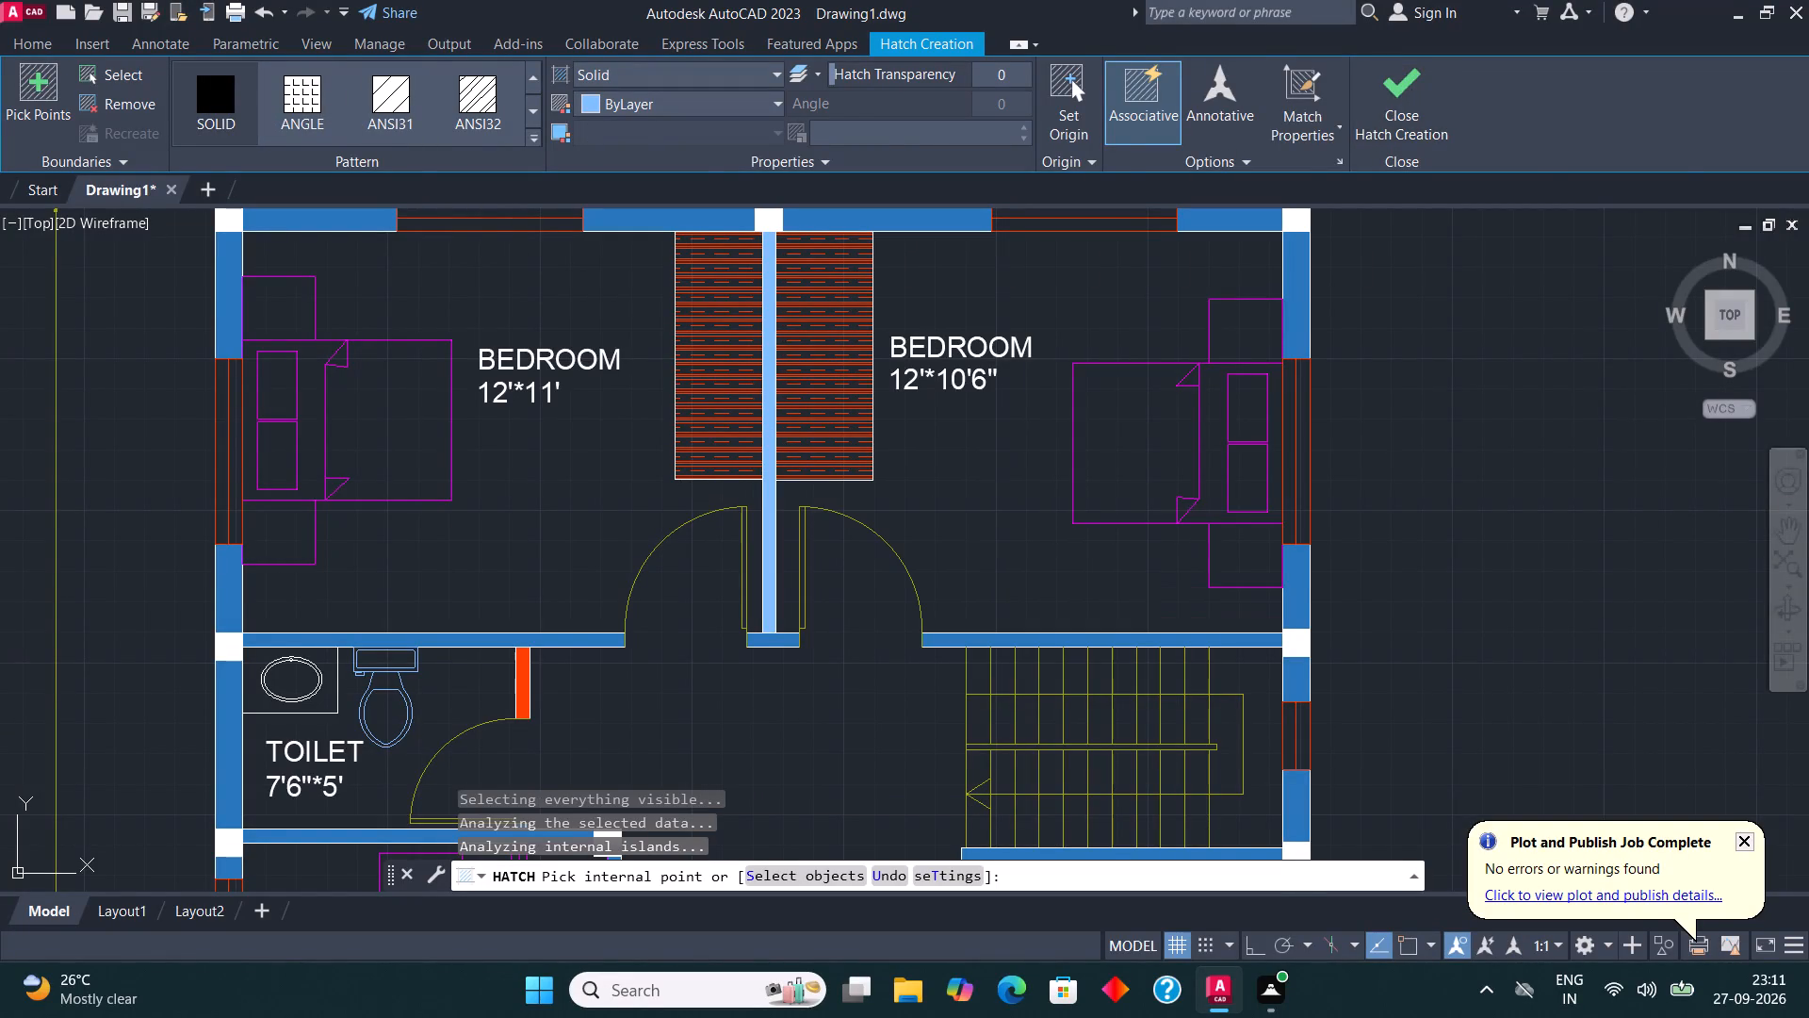
Copy the LIVING 14'6"*12' label to the space below the front wall, just outside the lower bedroom near the entrance.
{"action": "scroll", "coordinate": [755, 414], "scroll_direction": "down", "scroll_amount": 2}
{"action": "scroll", "coordinate": [839, 489], "scroll_direction": "up", "scroll_amount": 2}
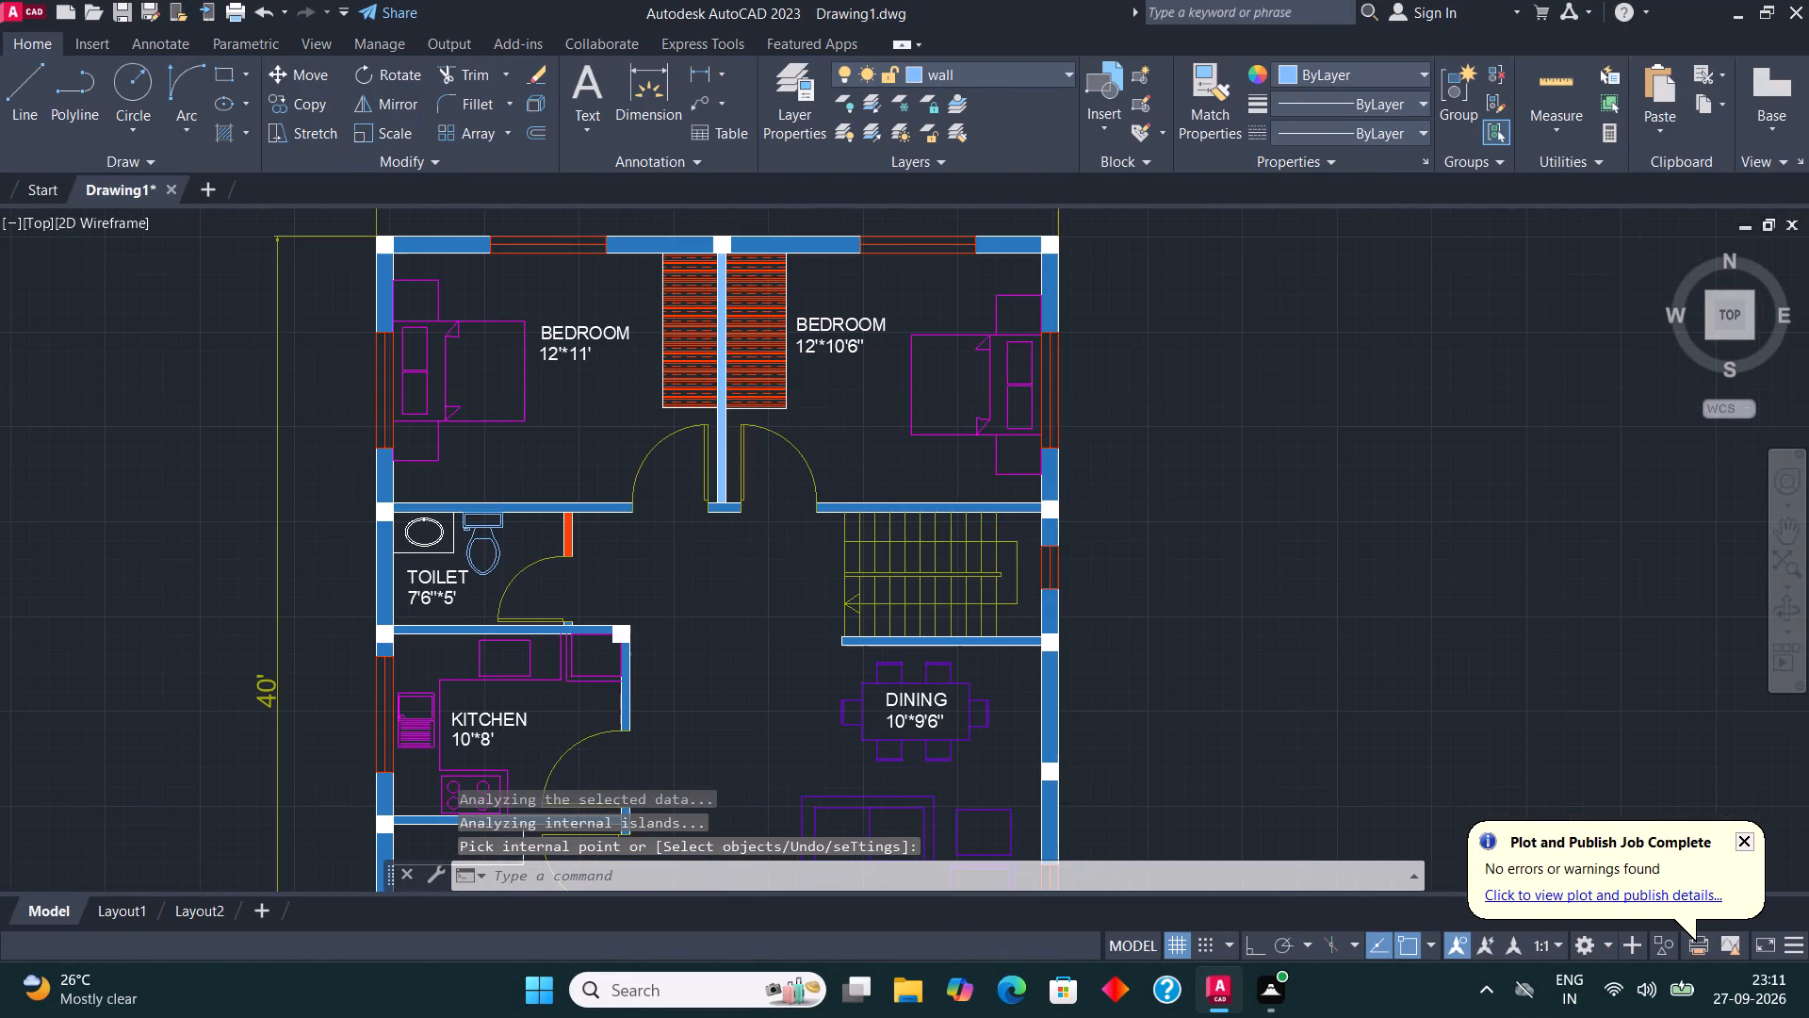
{"action": "scroll", "coordinate": [839, 355], "scroll_direction": "down", "scroll_amount": 2}
{"action": "scroll", "coordinate": [782, 544], "scroll_direction": "up", "scroll_amount": 1}
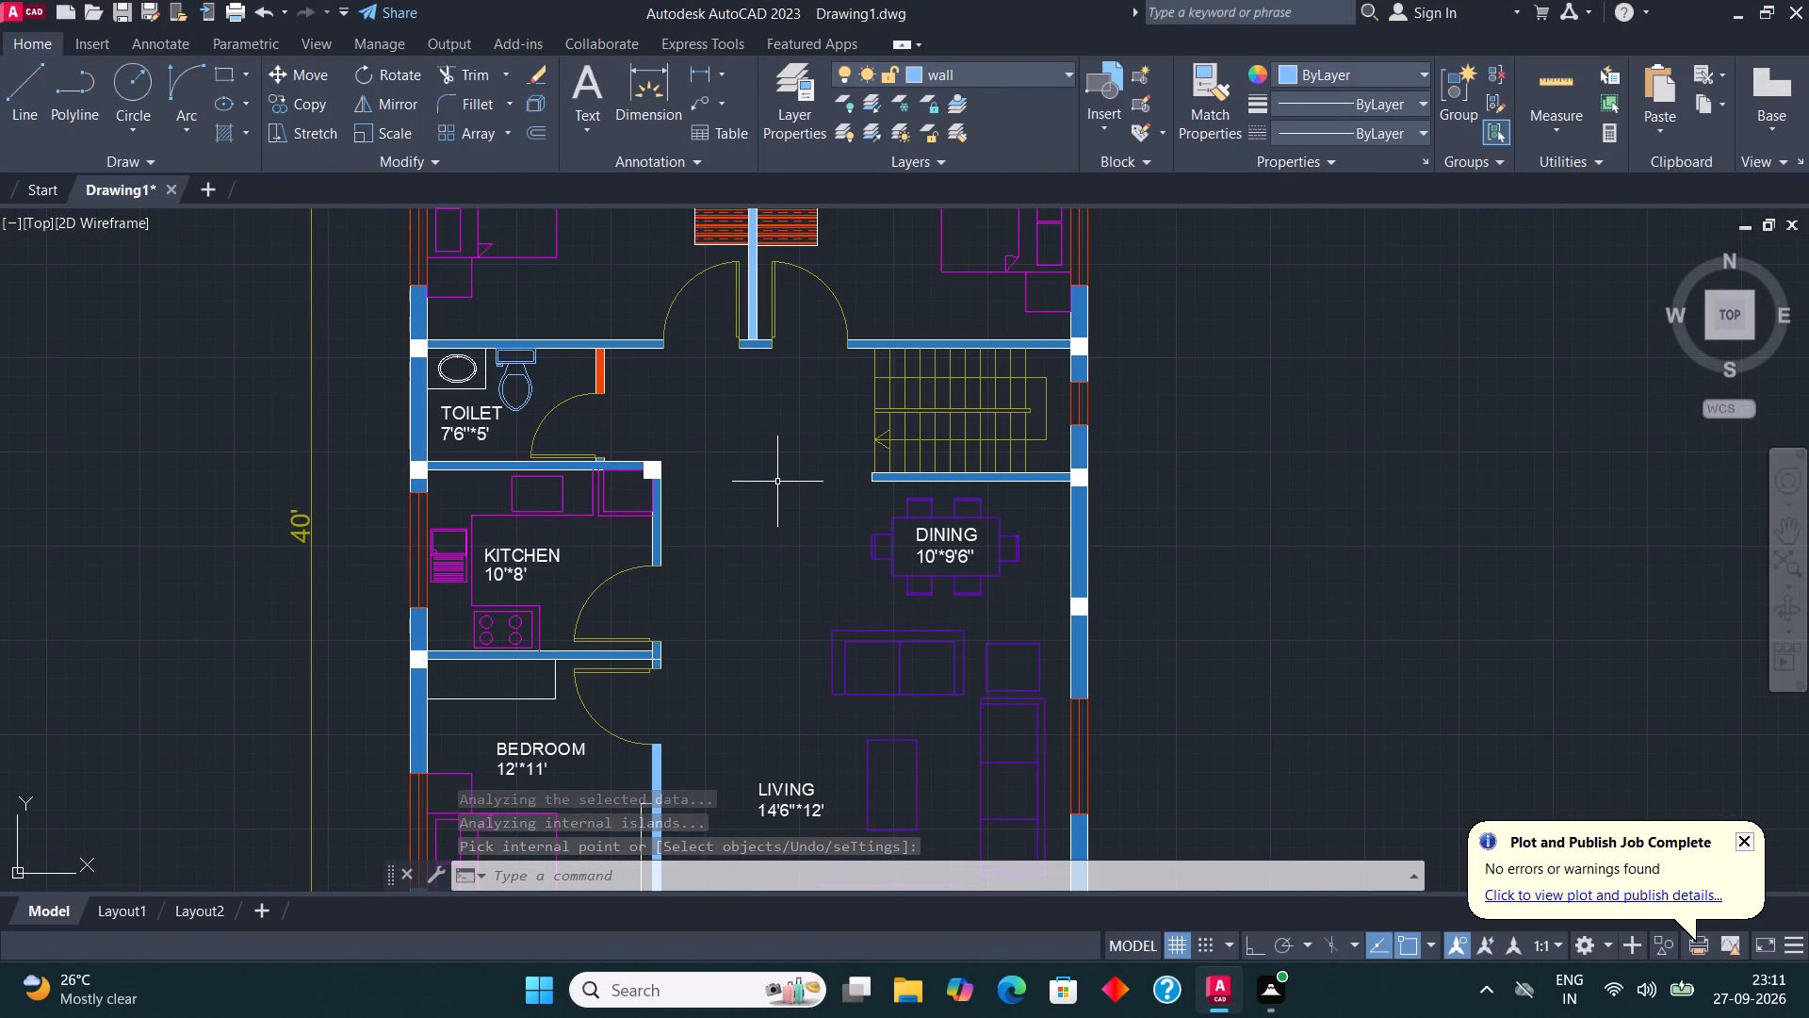
{"action": "scroll", "coordinate": [712, 510], "scroll_direction": "down", "scroll_amount": 1}
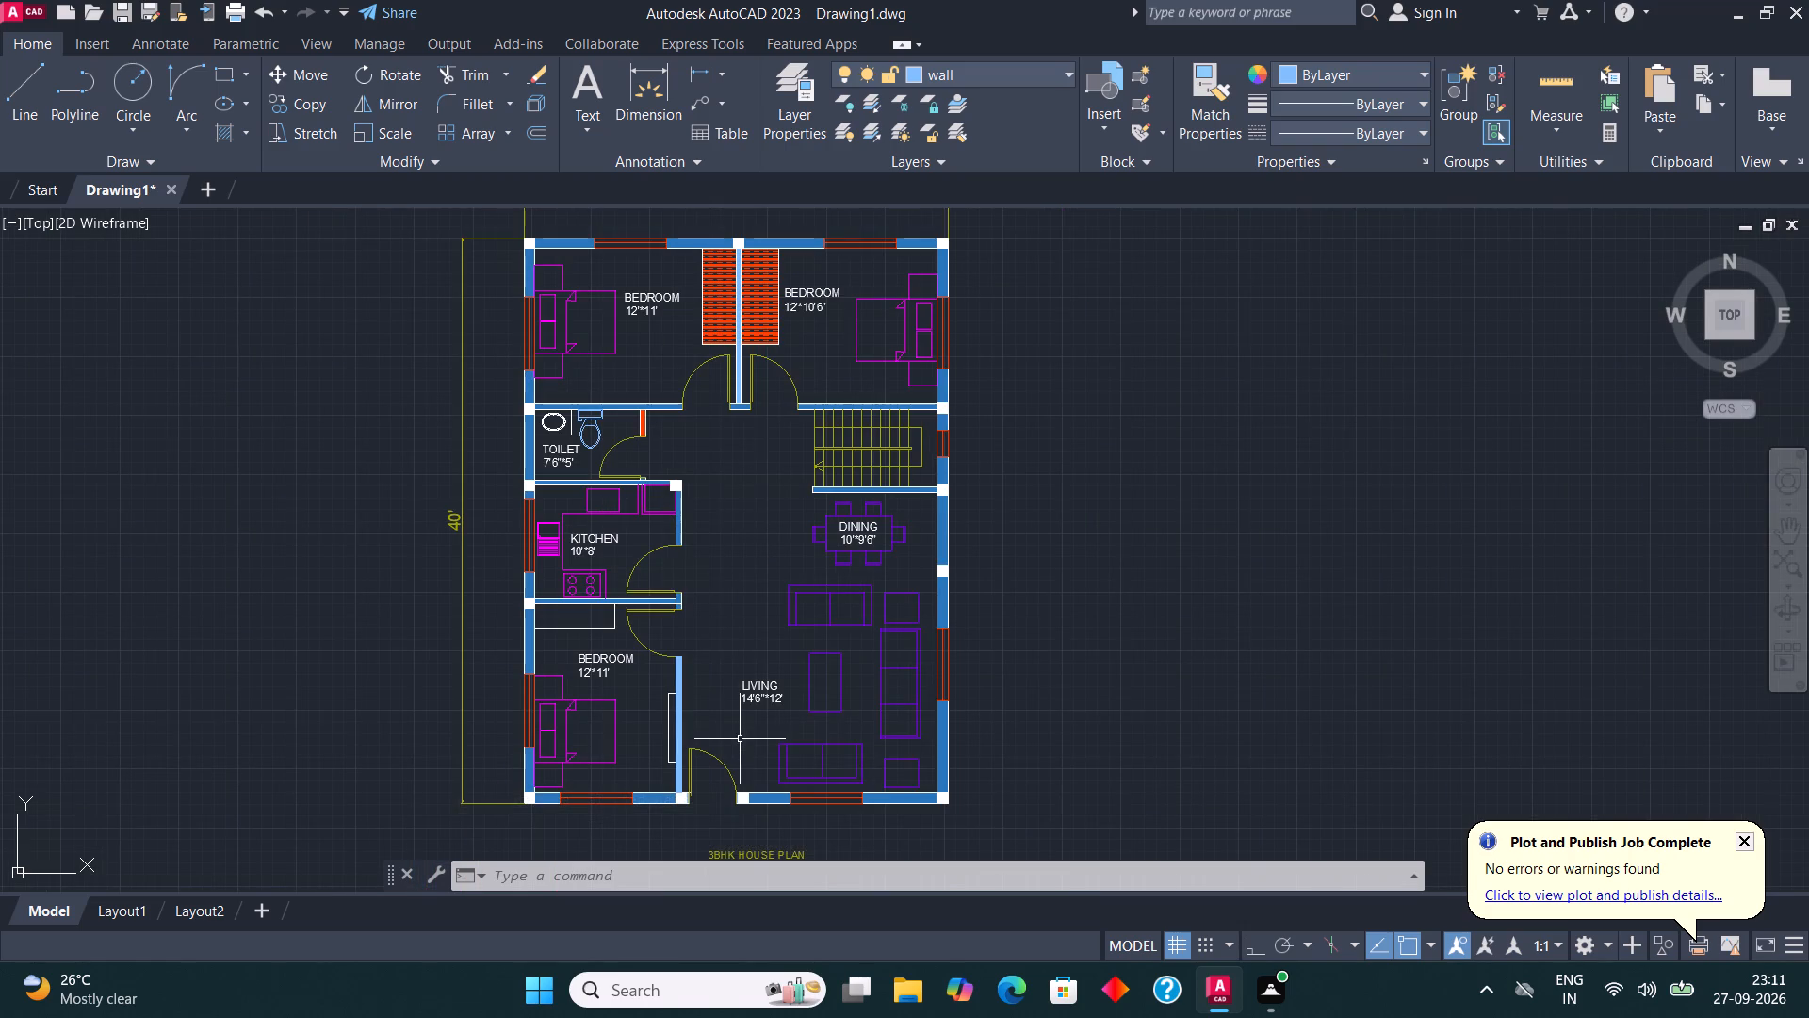
{"action": "scroll", "coordinate": [775, 597], "scroll_direction": "down", "scroll_amount": 1}
{"action": "scroll", "coordinate": [711, 734], "scroll_direction": "up", "scroll_amount": 3}
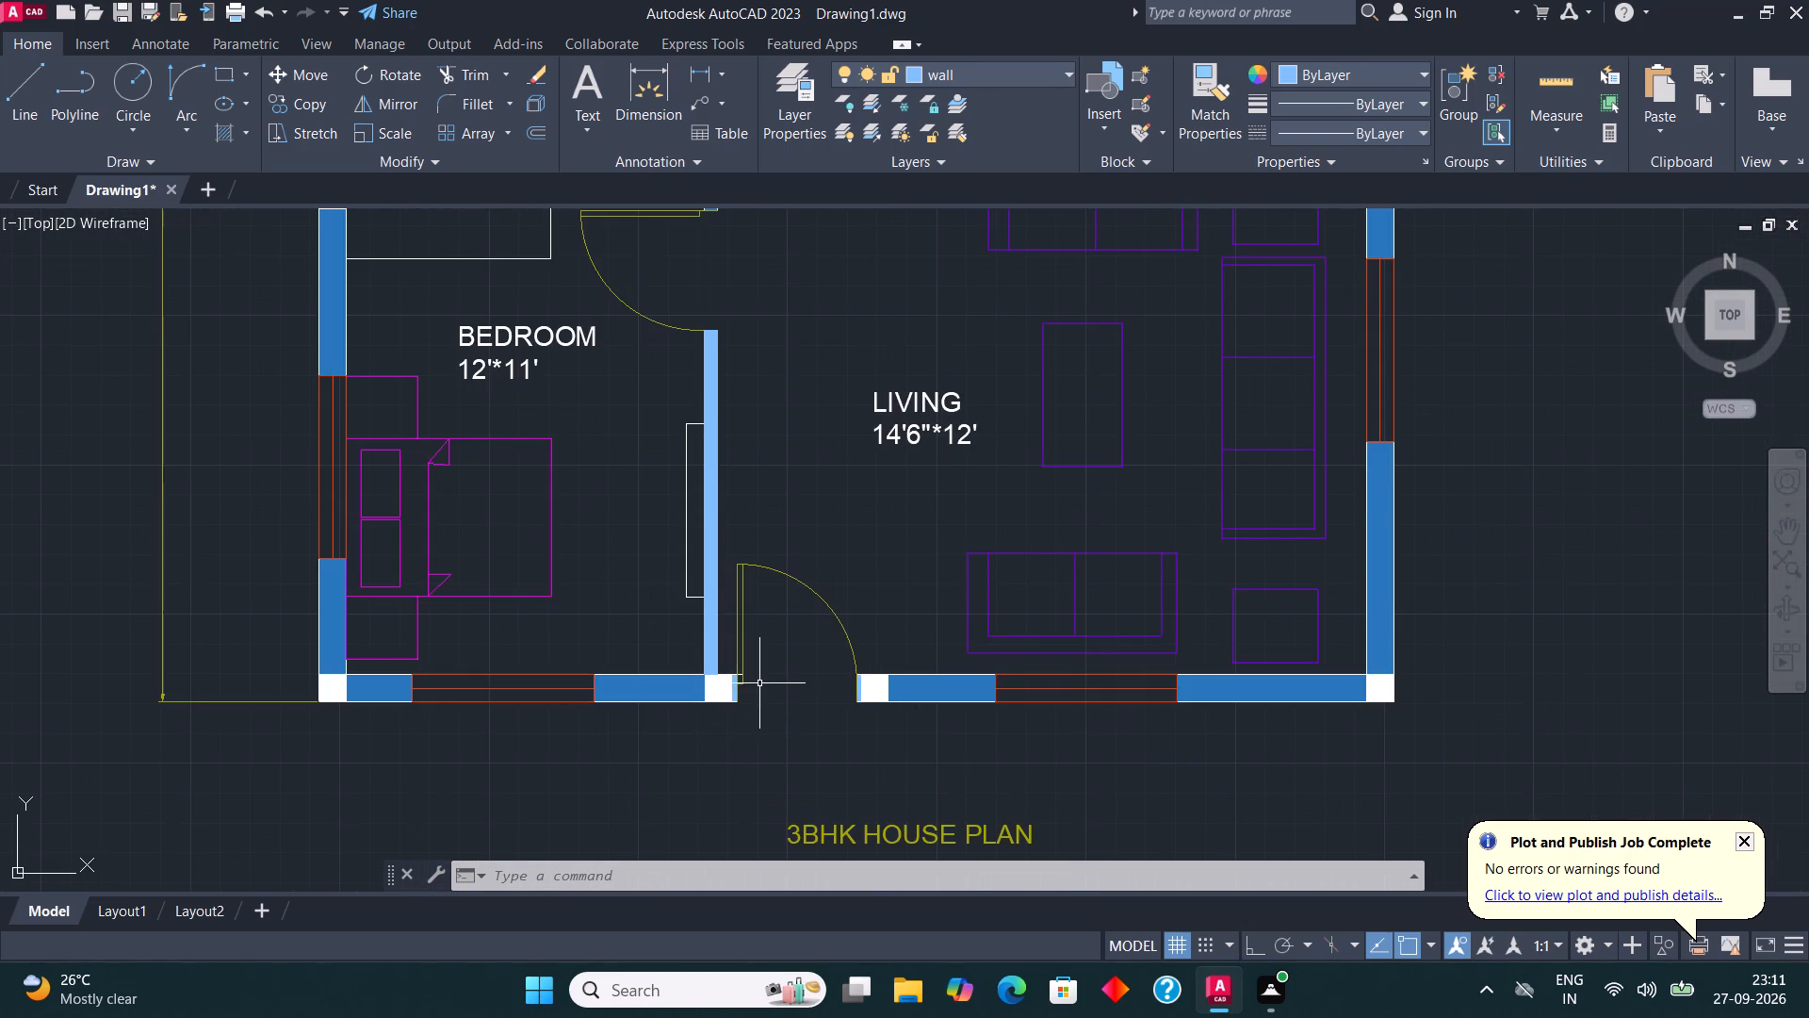
{"action": "left_click", "coordinate": [935, 408]}
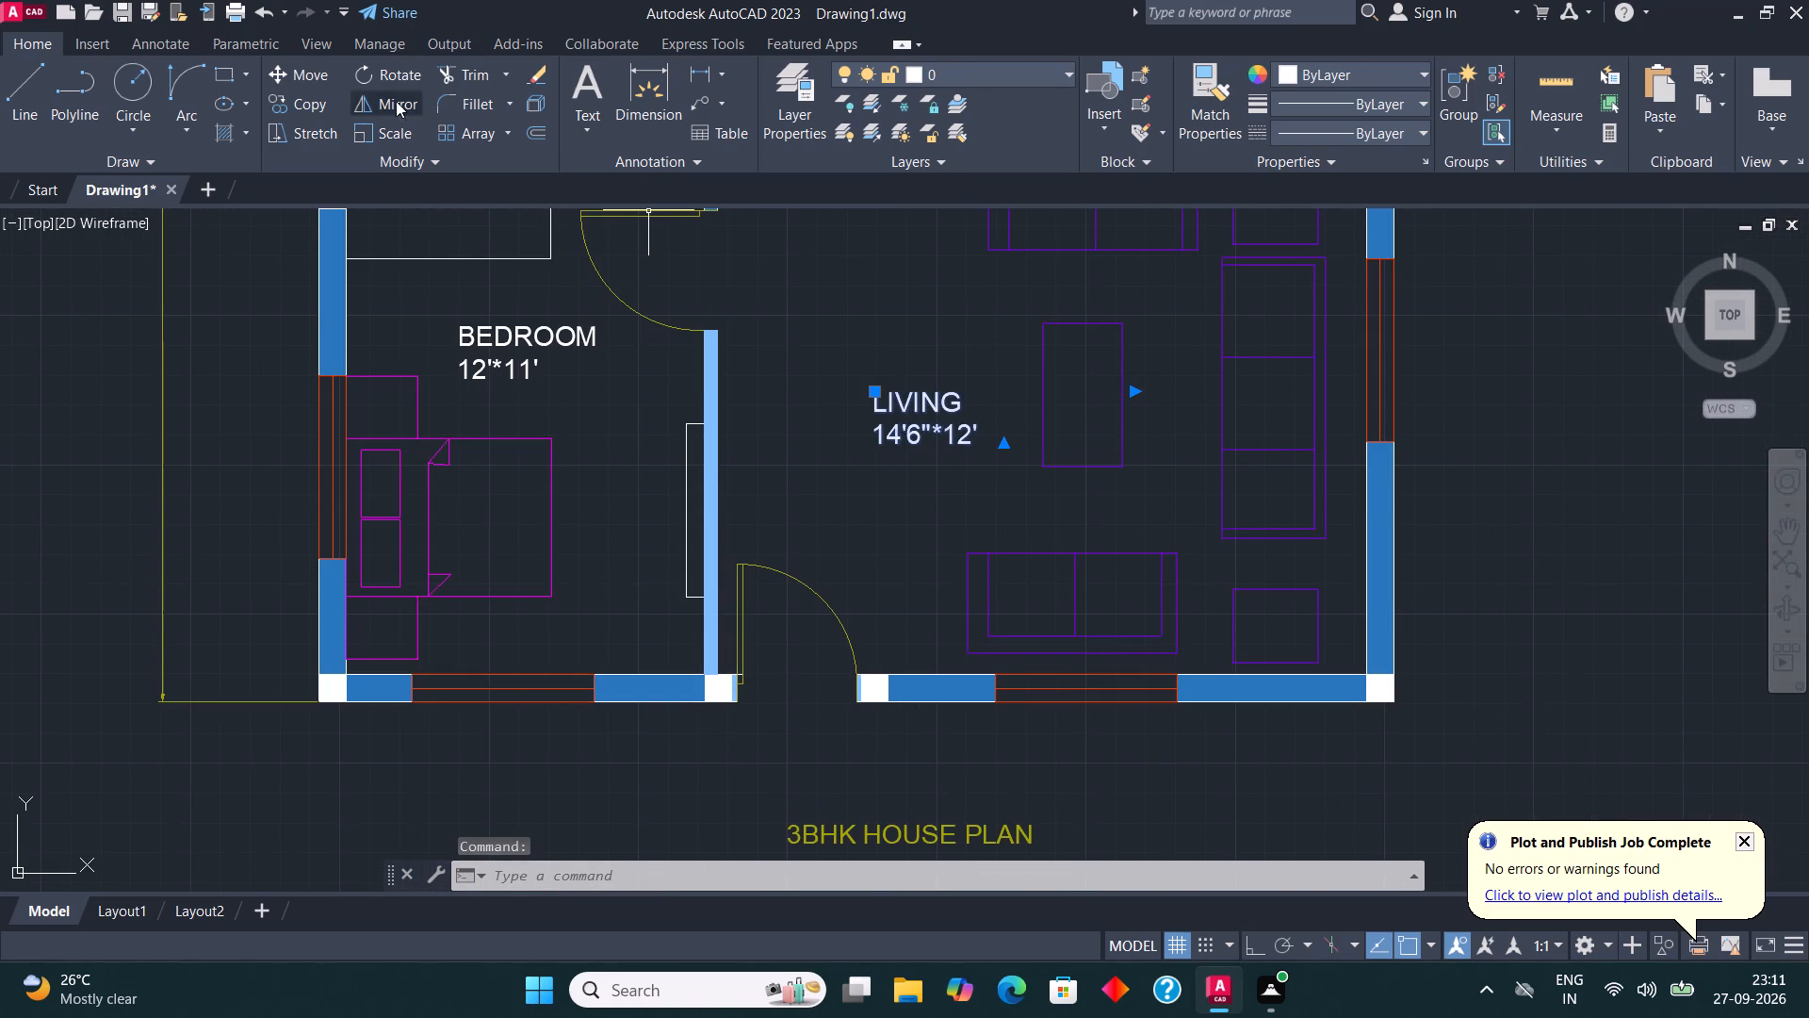
{"action": "left_click", "coordinate": [306, 107]}
{"action": "left_click", "coordinate": [892, 402]}
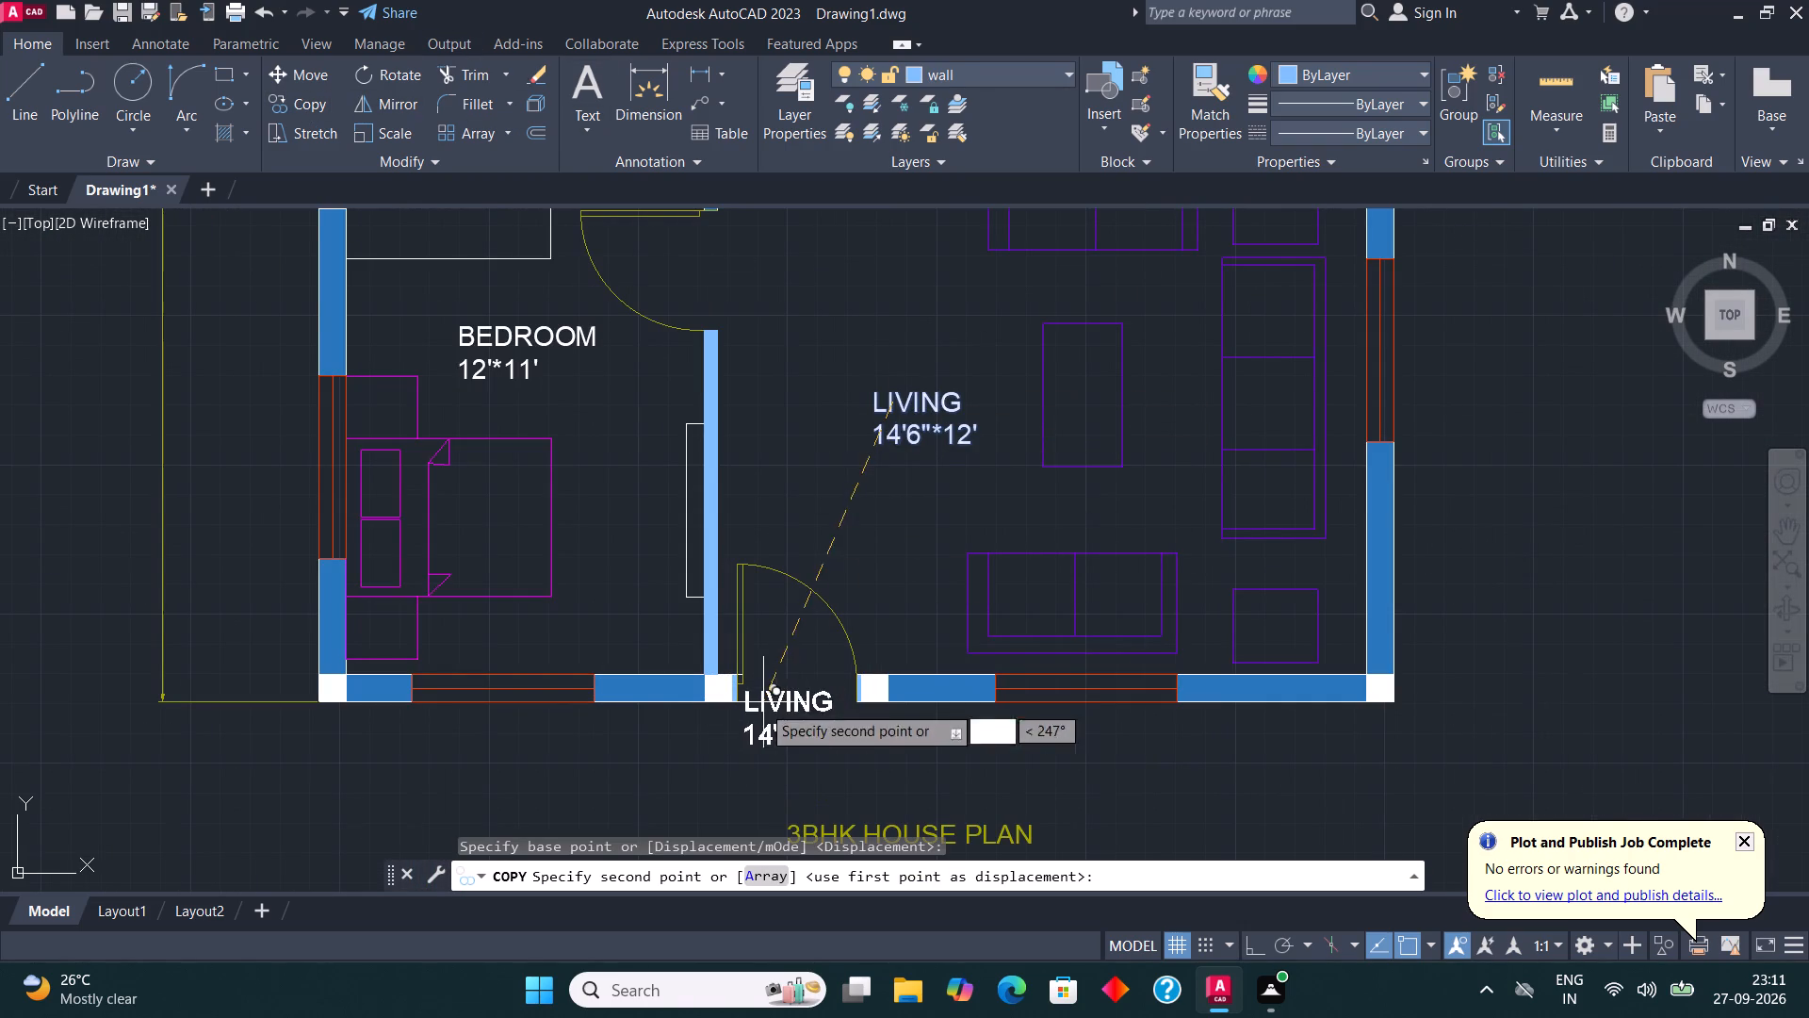
{"action": "left_click", "coordinate": [618, 745]}
{"action": "key", "text": "Escape"}
Replace the text of the copied LIVING label below the front wall with D.
{"action": "scroll", "coordinate": [739, 623], "scroll_direction": "down", "scroll_amount": 1}
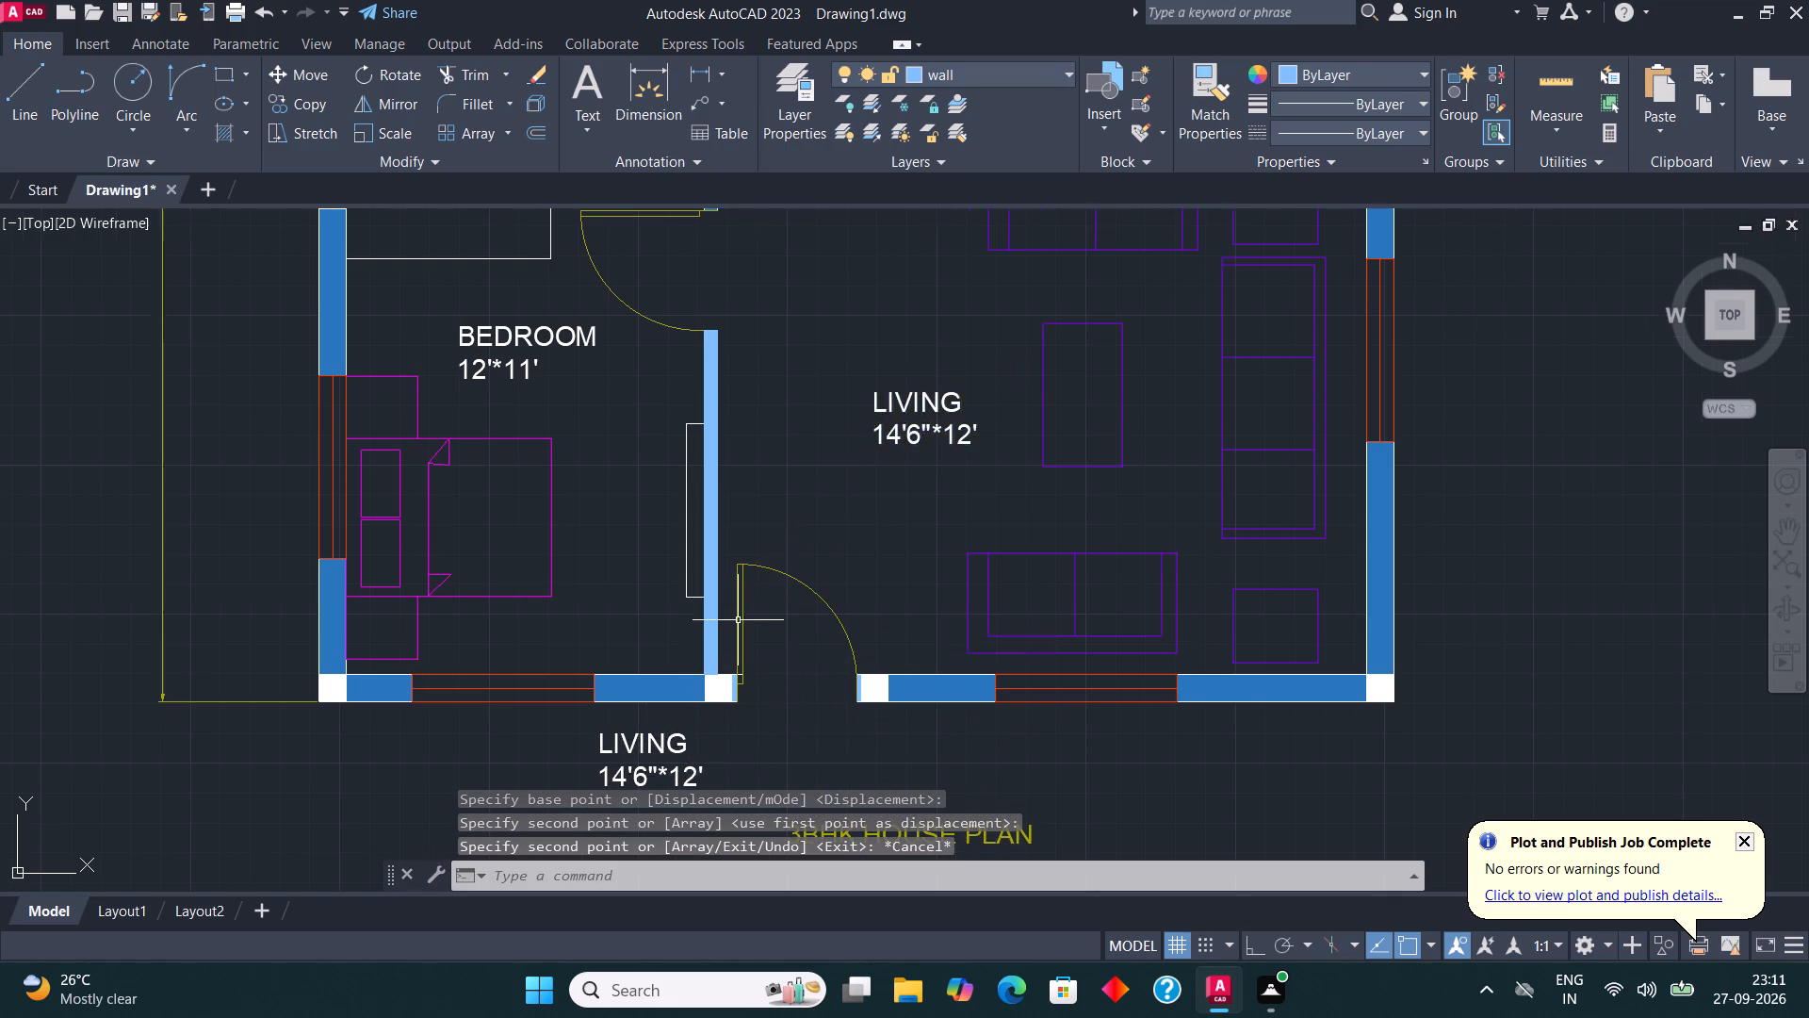
{"action": "scroll", "coordinate": [739, 623], "scroll_direction": "down", "scroll_amount": 1}
{"action": "scroll", "coordinate": [692, 692], "scroll_direction": "up", "scroll_amount": 2}
{"action": "left_click", "coordinate": [693, 641]}
{"action": "right_click", "coordinate": [693, 641]}
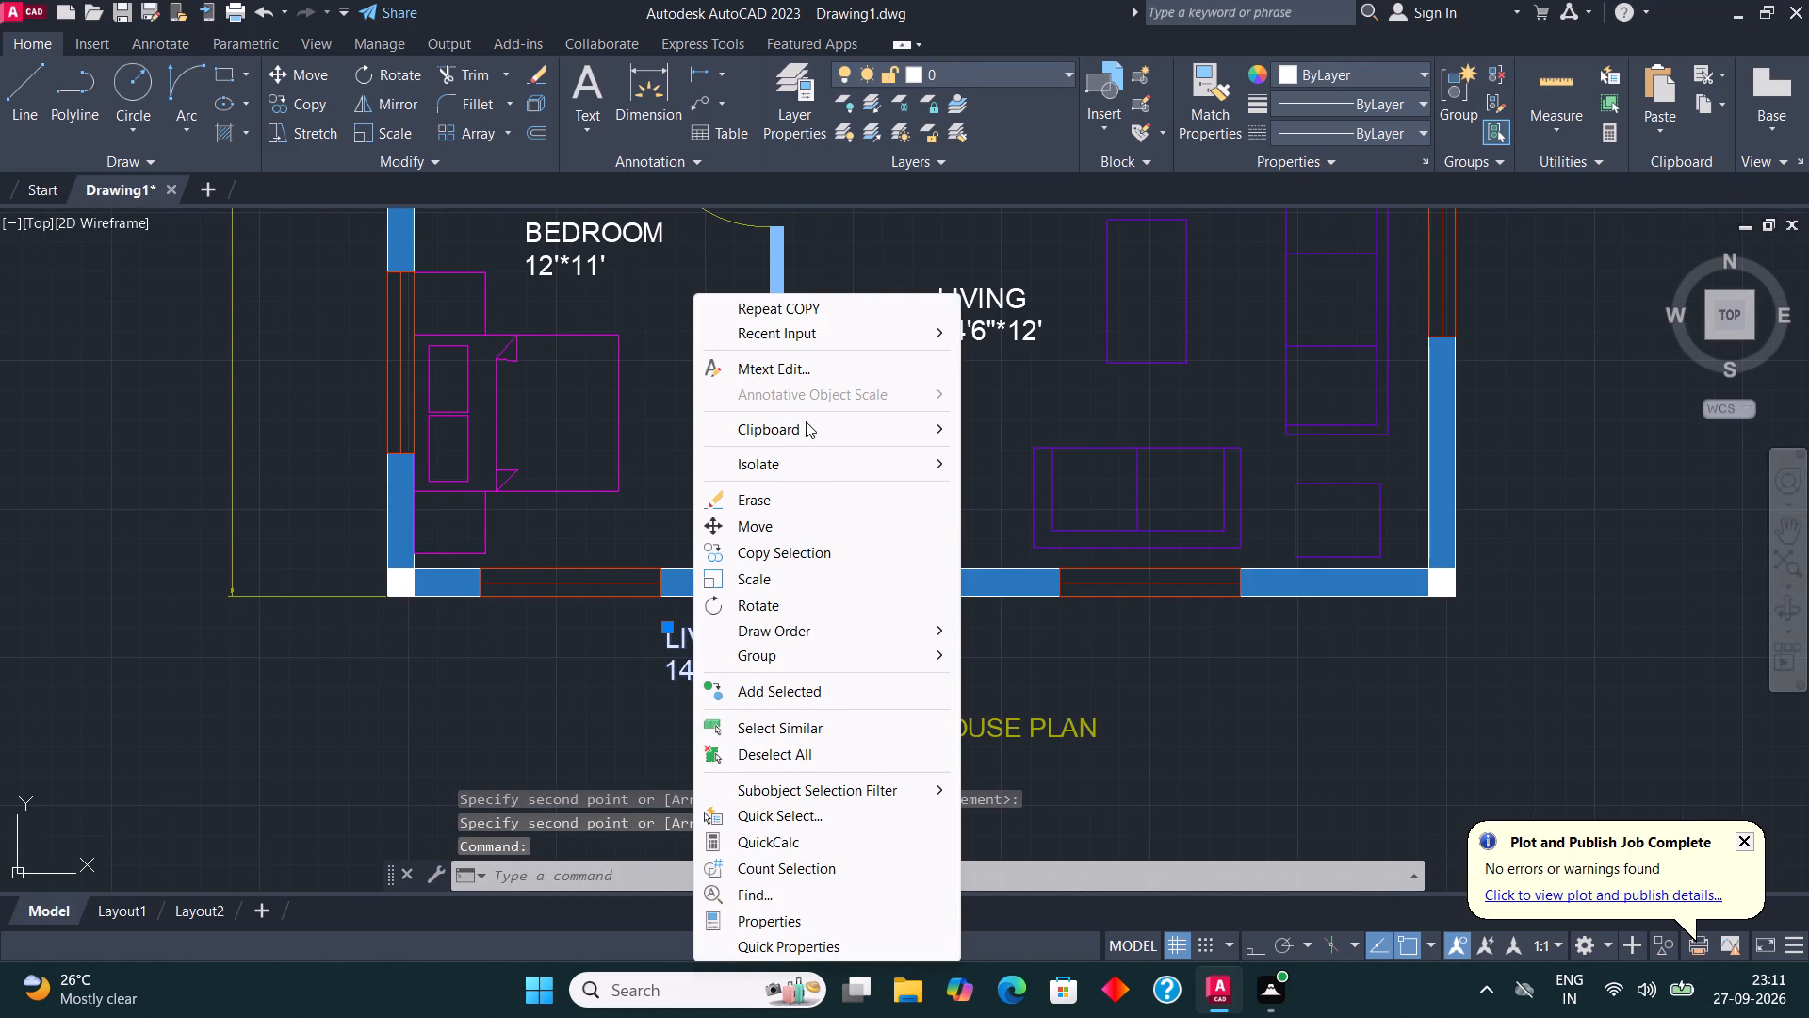
{"action": "left_click", "coordinate": [816, 371]}
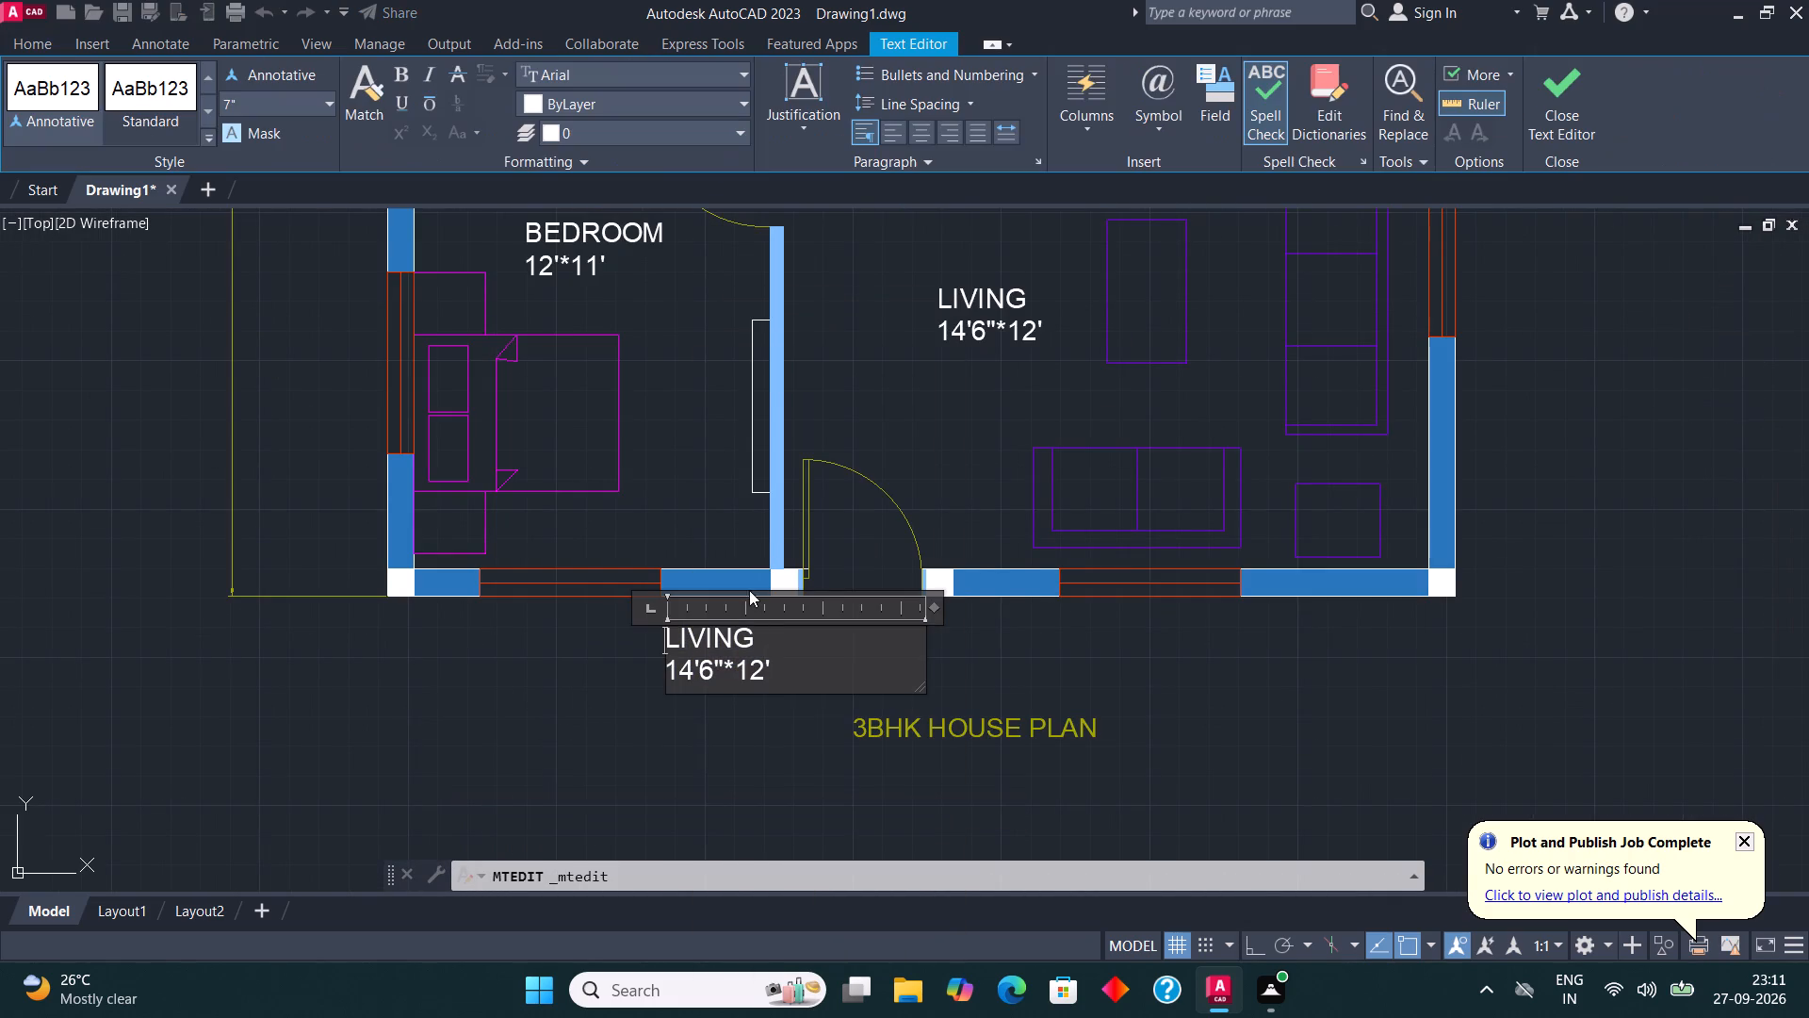
{"action": "left_click", "coordinate": [775, 677]}
{"action": "key", "text": "BackSpace"}
{"action": "key", "text": "BackSpace"}
{"action": "key", "text": "BackSpace"}
{"action": "key", "text": "BackSpace"}
{"action": "key", "text": "BackSpace"}
{"action": "key", "text": "BackSpace"}
{"action": "key", "text": "BackSpace"}
{"action": "key", "text": "BackSpace"}
{"action": "key", "text": "BackSpace"}
{"action": "key", "text": "BackSpace"}
{"action": "key", "text": "BackSpace"}
{"action": "key", "text": "BackSpace"}
{"action": "key", "text": "BackSpace"}
{"action": "key", "text": "BackSpace"}
{"action": "key", "text": "BackSpace"}
{"action": "key", "text": "BackSpace"}
{"action": "key", "text": "BackSpace"}
{"action": "key", "text": "BackSpace"}
{"action": "key", "text": "BackSpace"}
{"action": "key", "text": "BackSpace"}
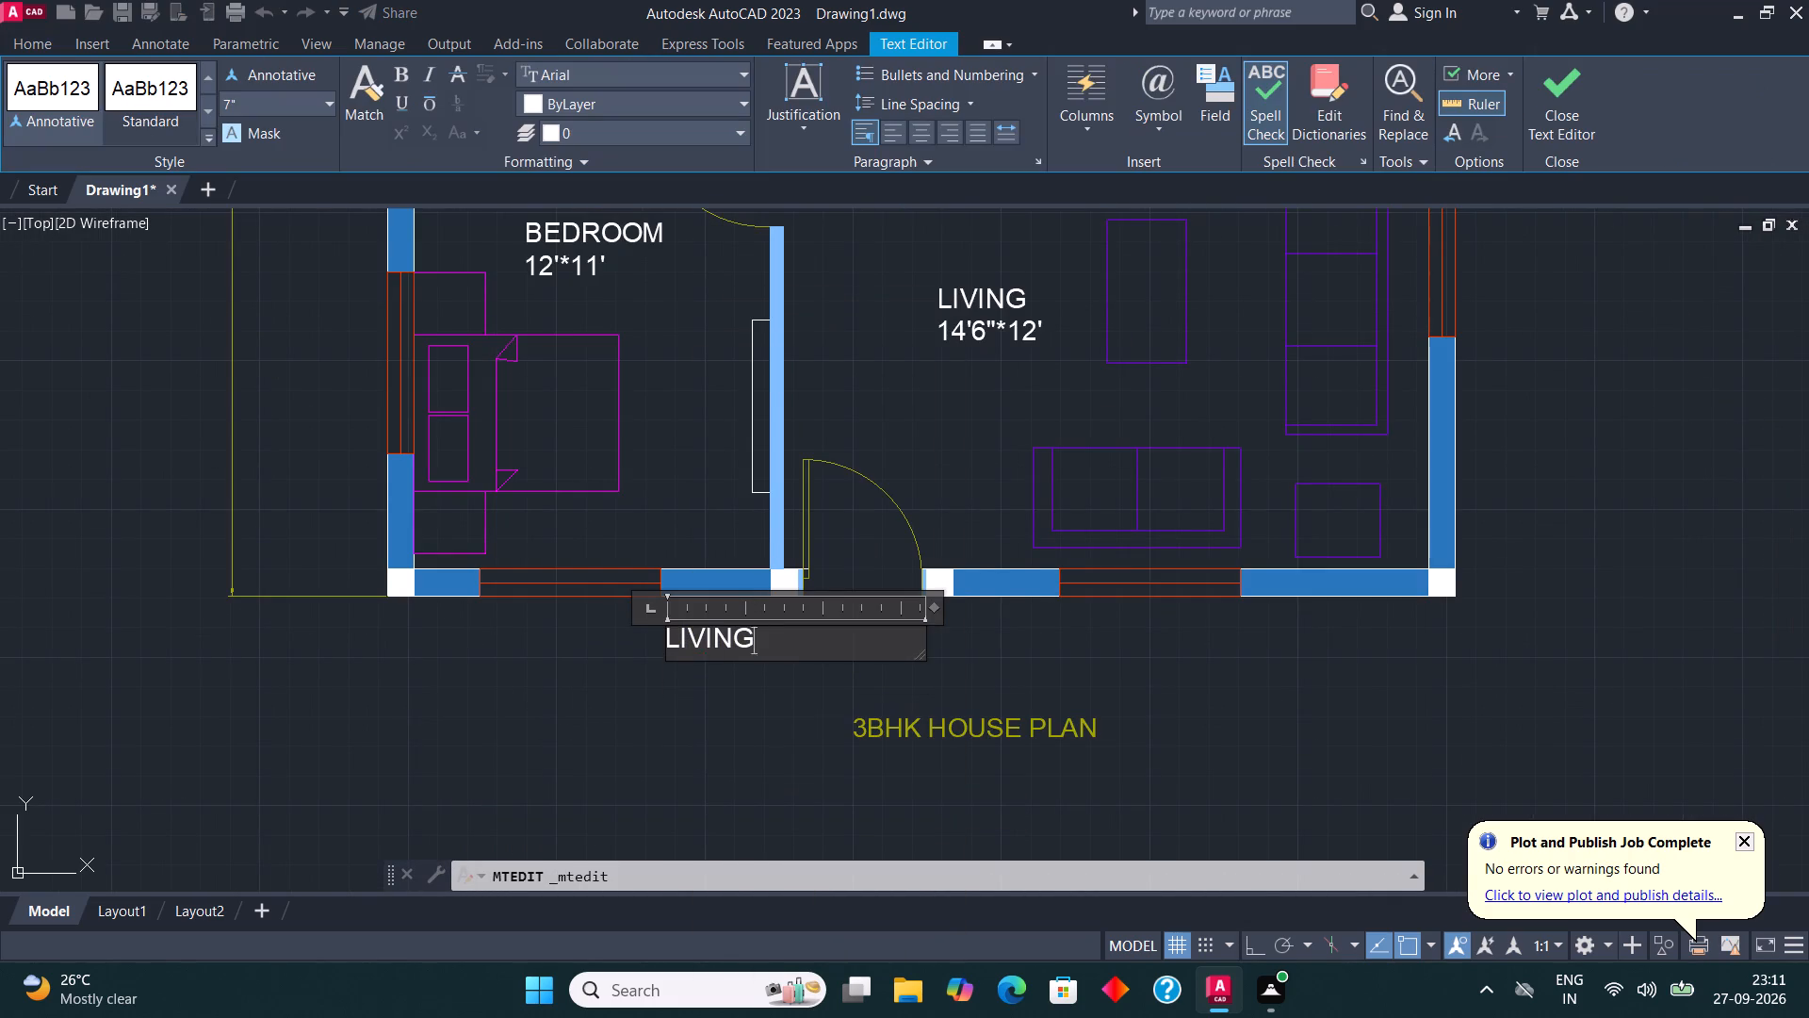
{"action": "key", "text": "d"}
{"action": "left_click", "coordinate": [1549, 82]}
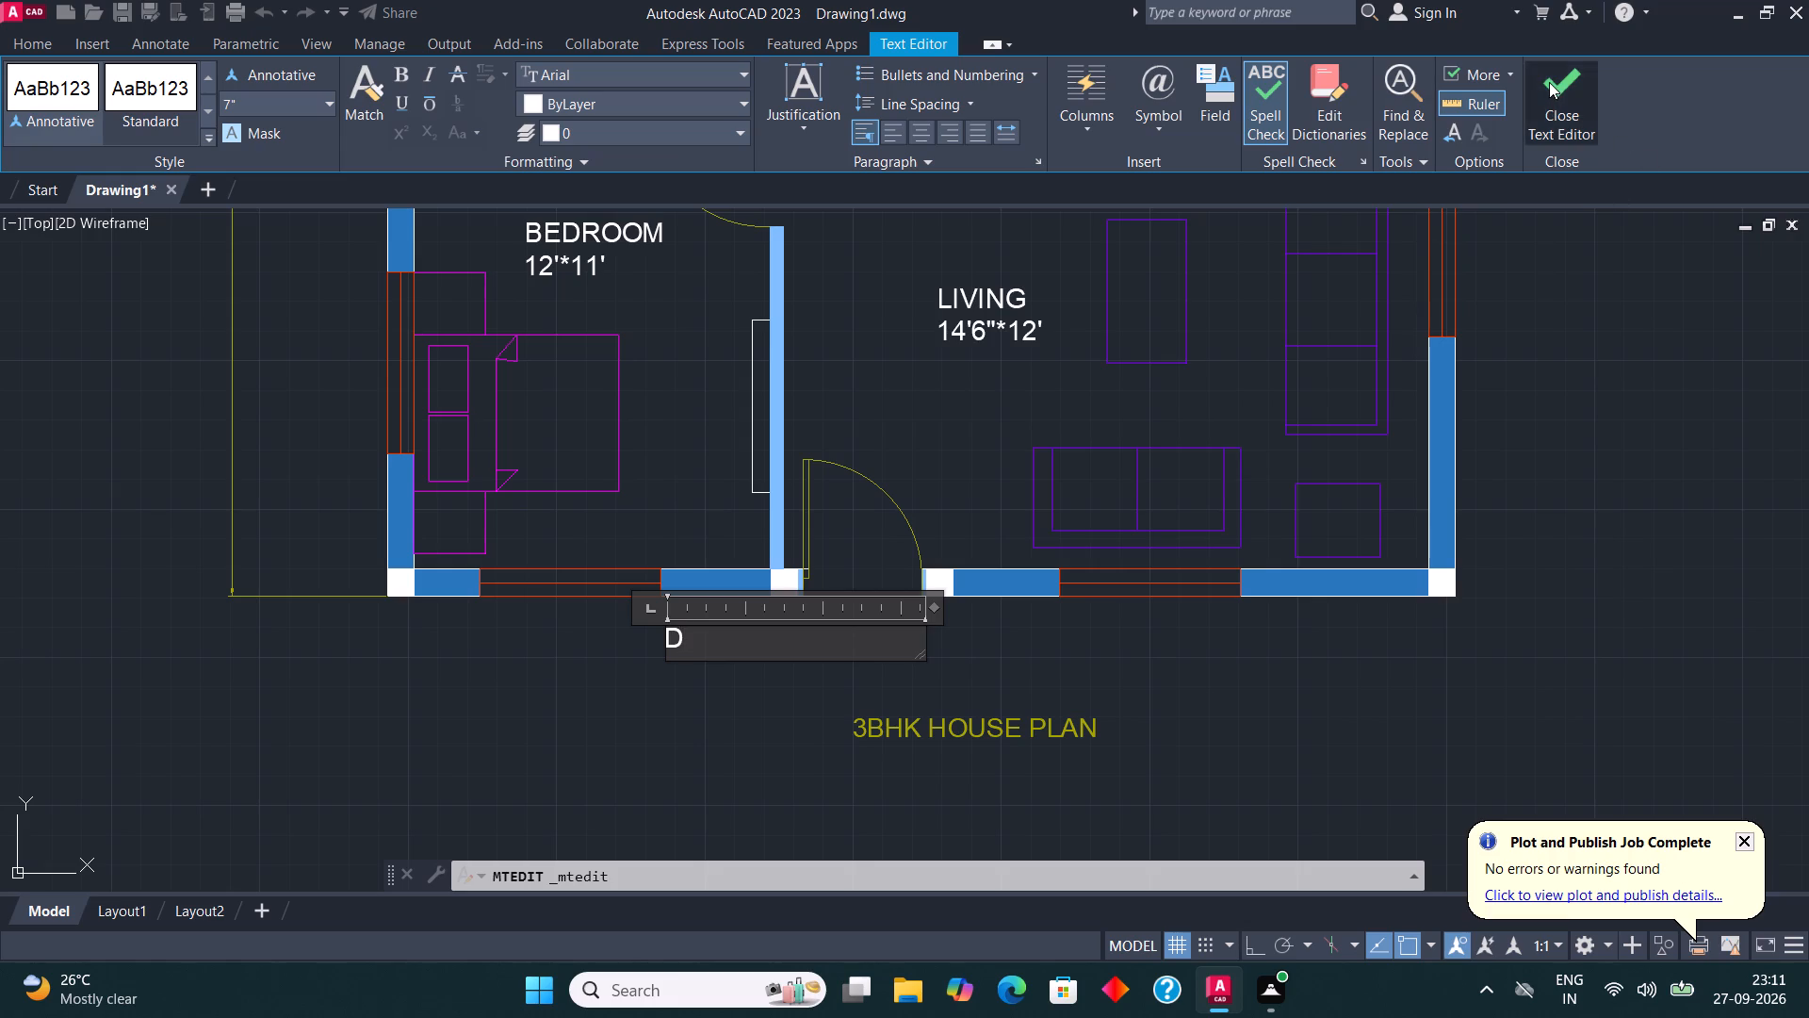
Copy the D tag to two more spots in the space below the front wall.
{"action": "left_click", "coordinate": [672, 632]}
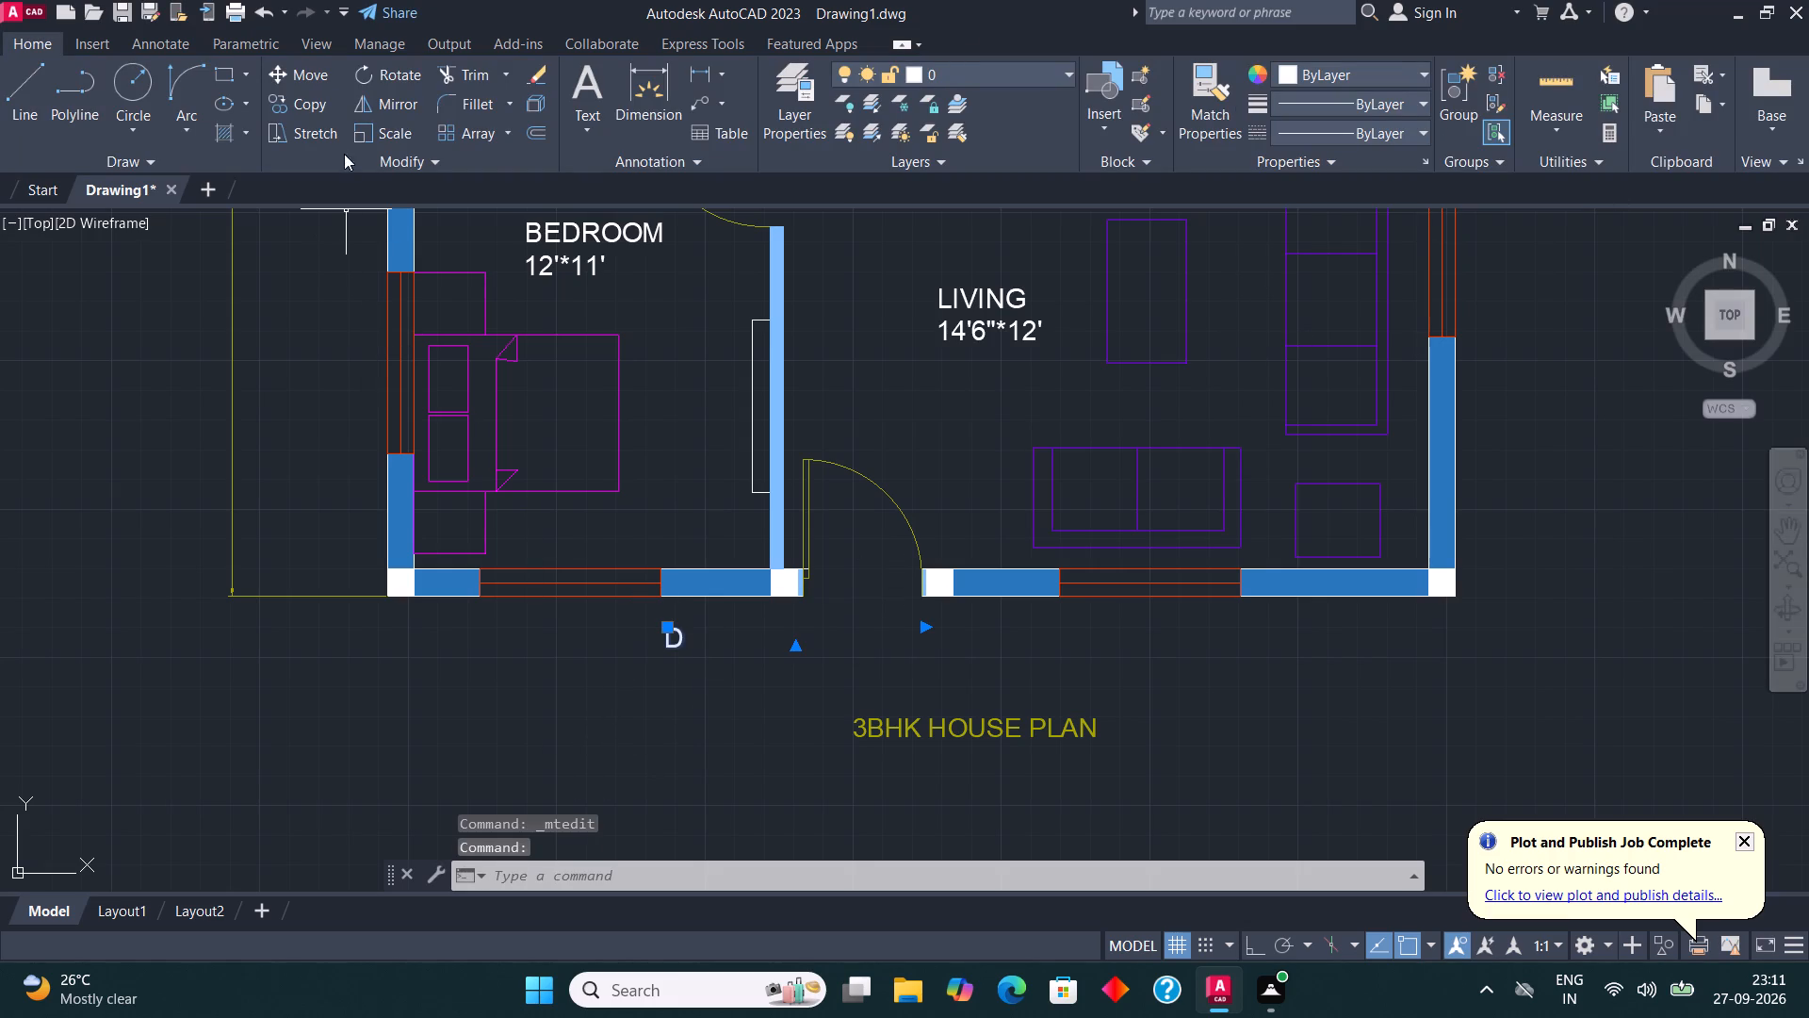
{"action": "left_click", "coordinate": [311, 105]}
{"action": "left_click", "coordinate": [673, 638]}
{"action": "left_click", "coordinate": [508, 694]}
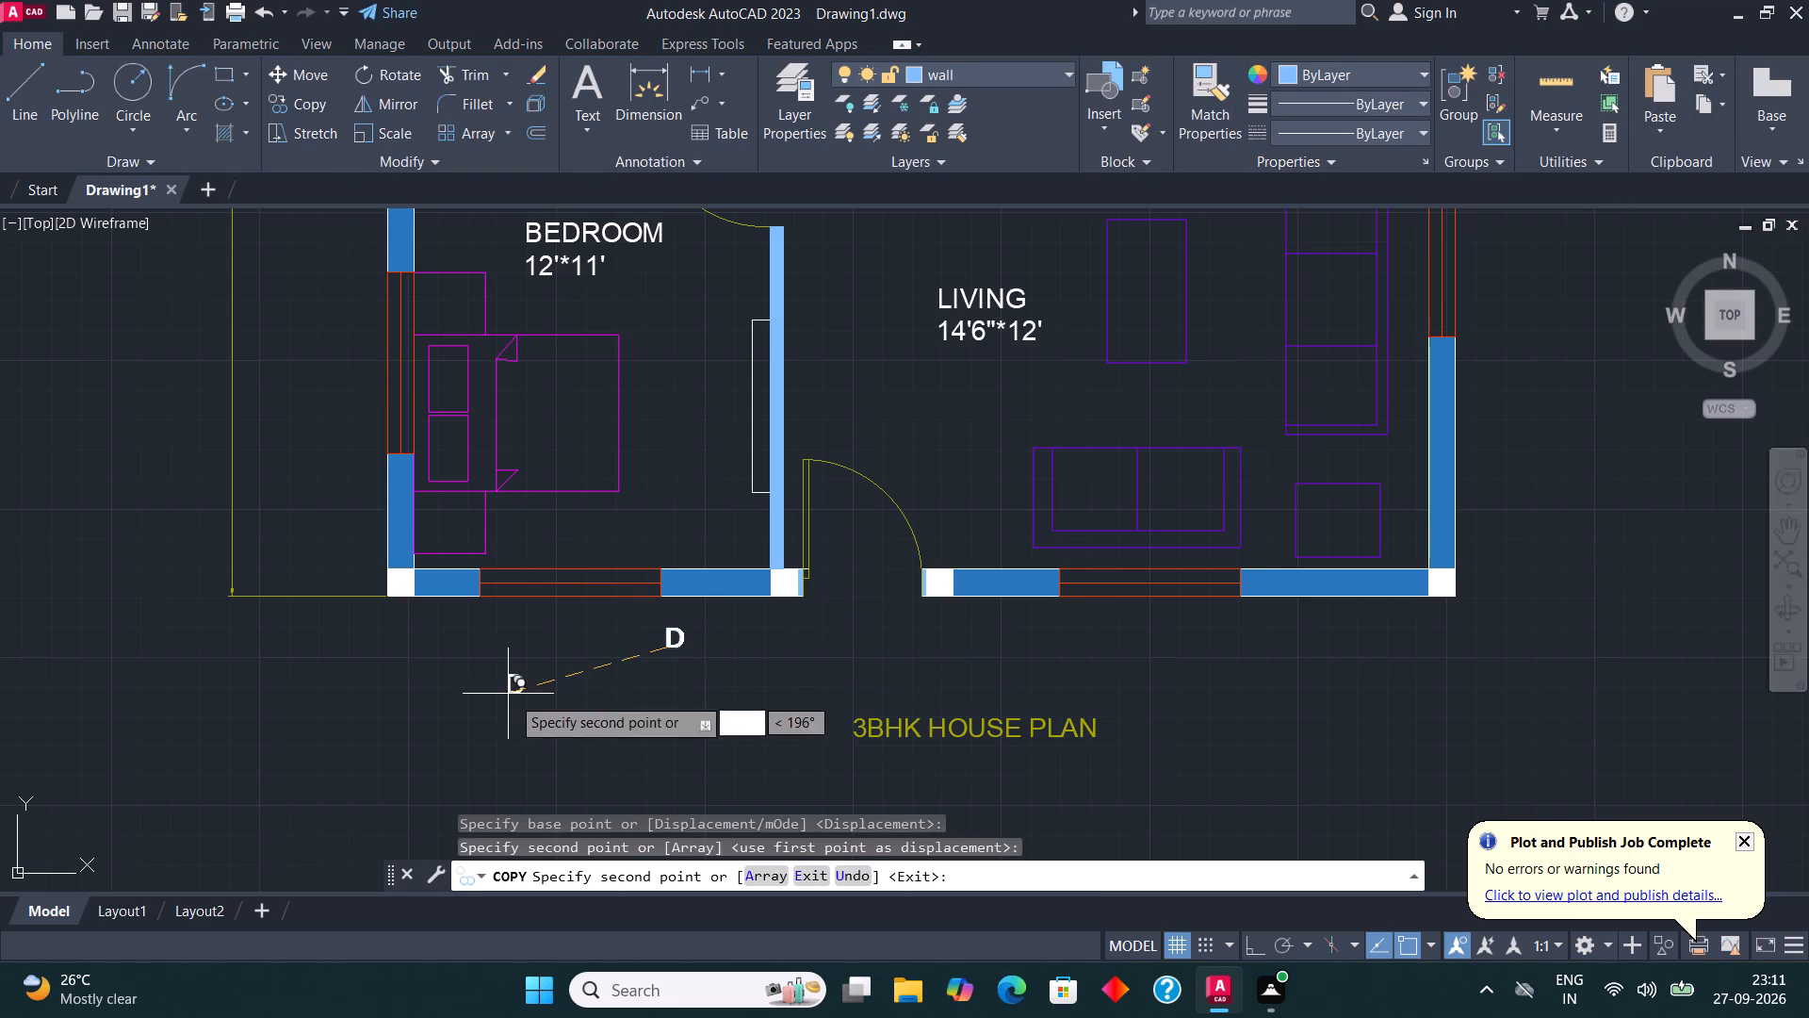
{"action": "left_click", "coordinate": [609, 738]}
{"action": "key", "text": "Escape"}
Replace the text of the D copy furthest from the house title with W.
{"action": "left_click", "coordinate": [505, 682]}
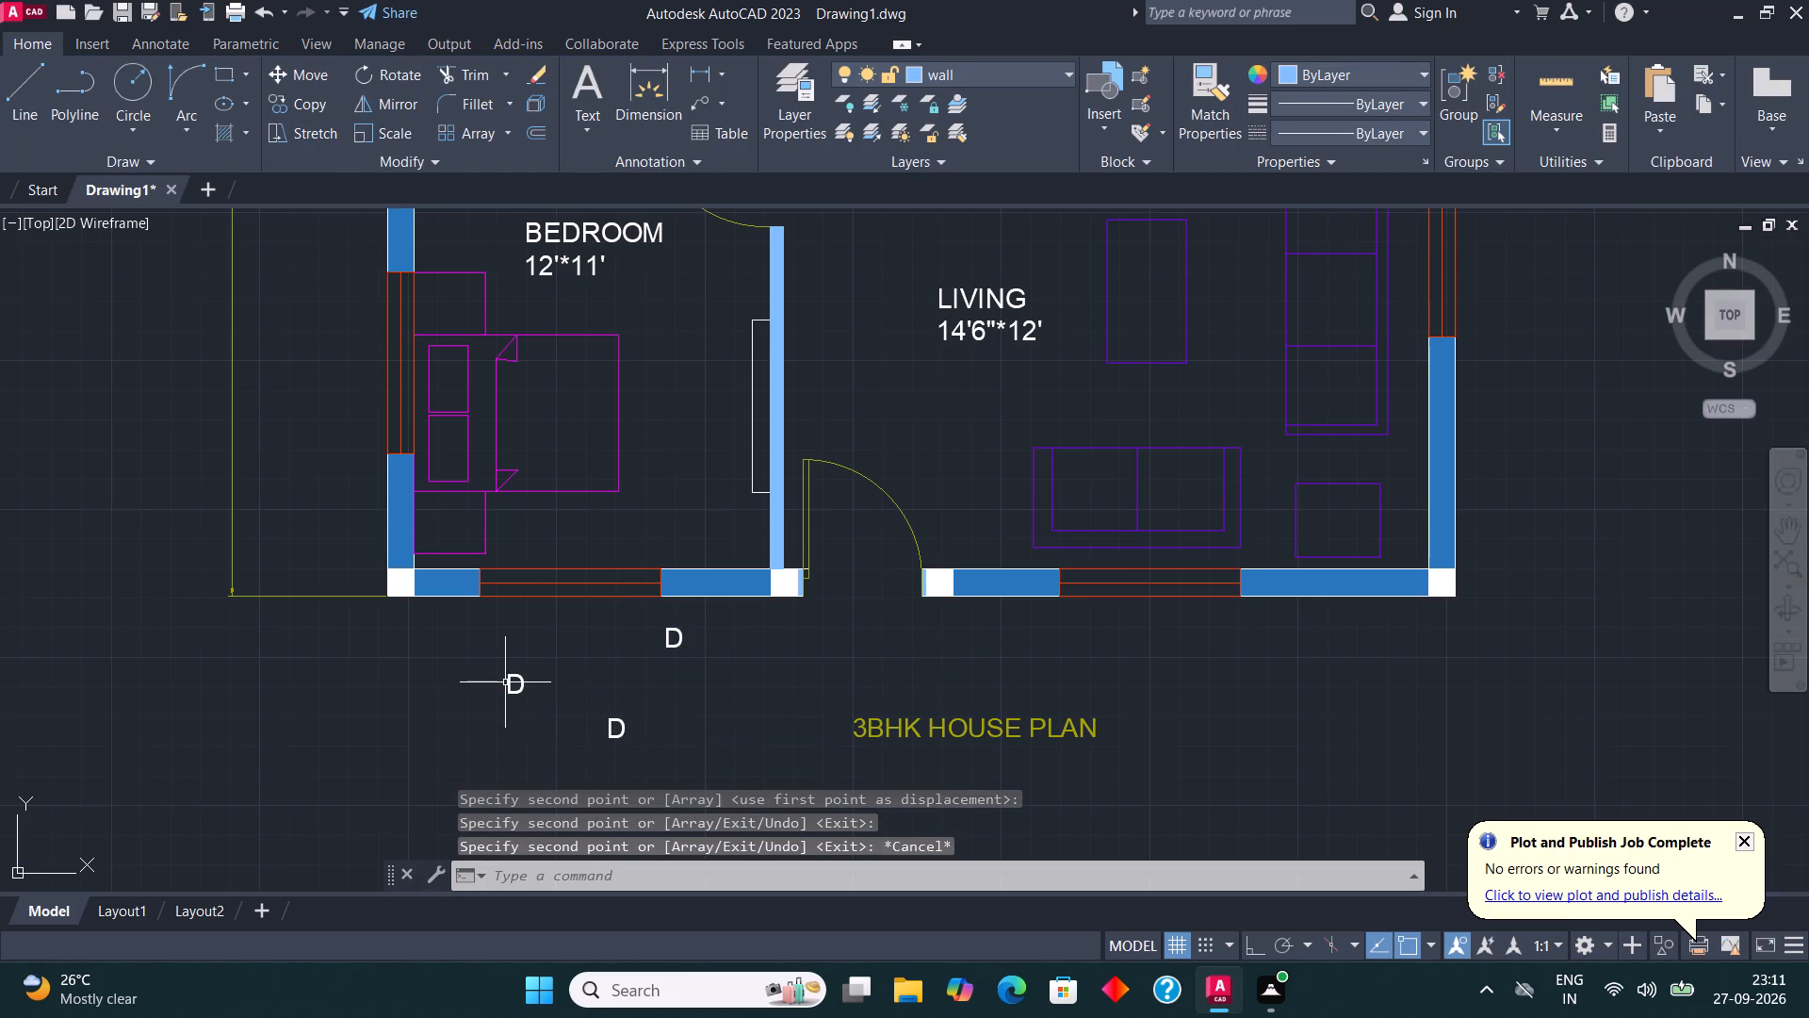
{"action": "right_click", "coordinate": [504, 682]}
{"action": "left_click", "coordinate": [636, 99]}
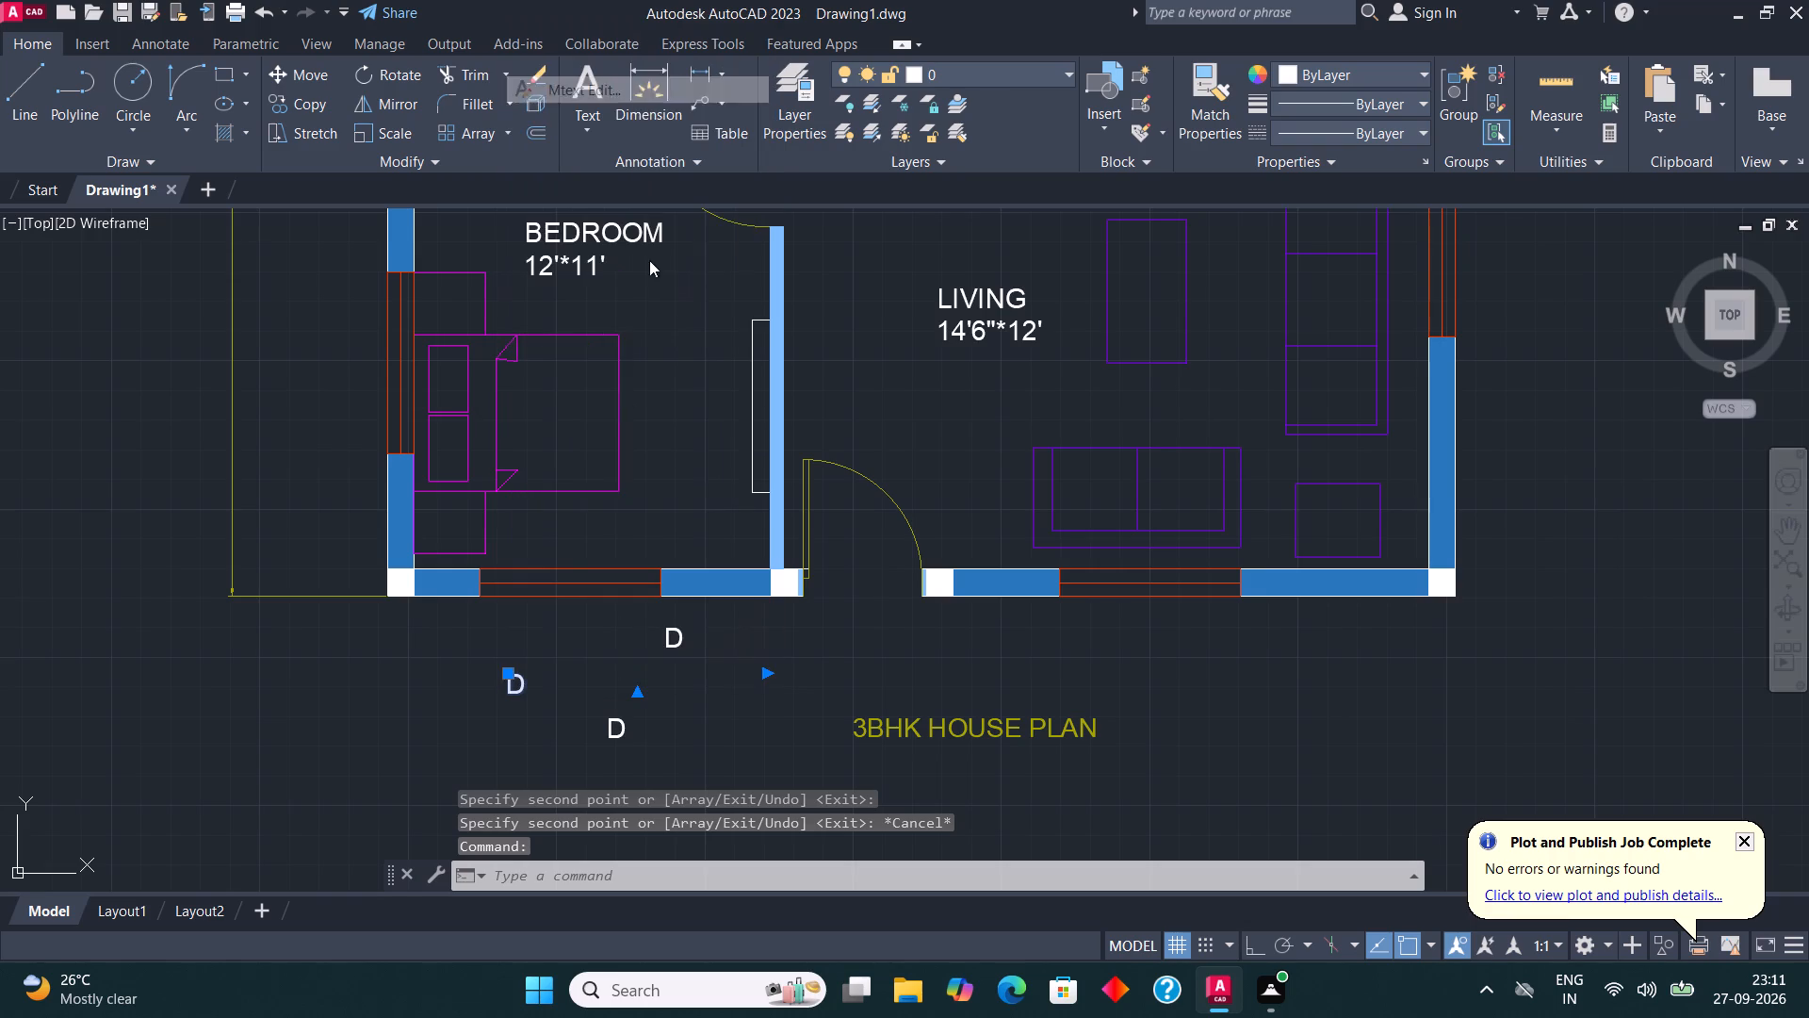
{"action": "left_click", "coordinate": [563, 689]}
{"action": "key", "text": "BackSpace"}
{"action": "key", "text": "w"}
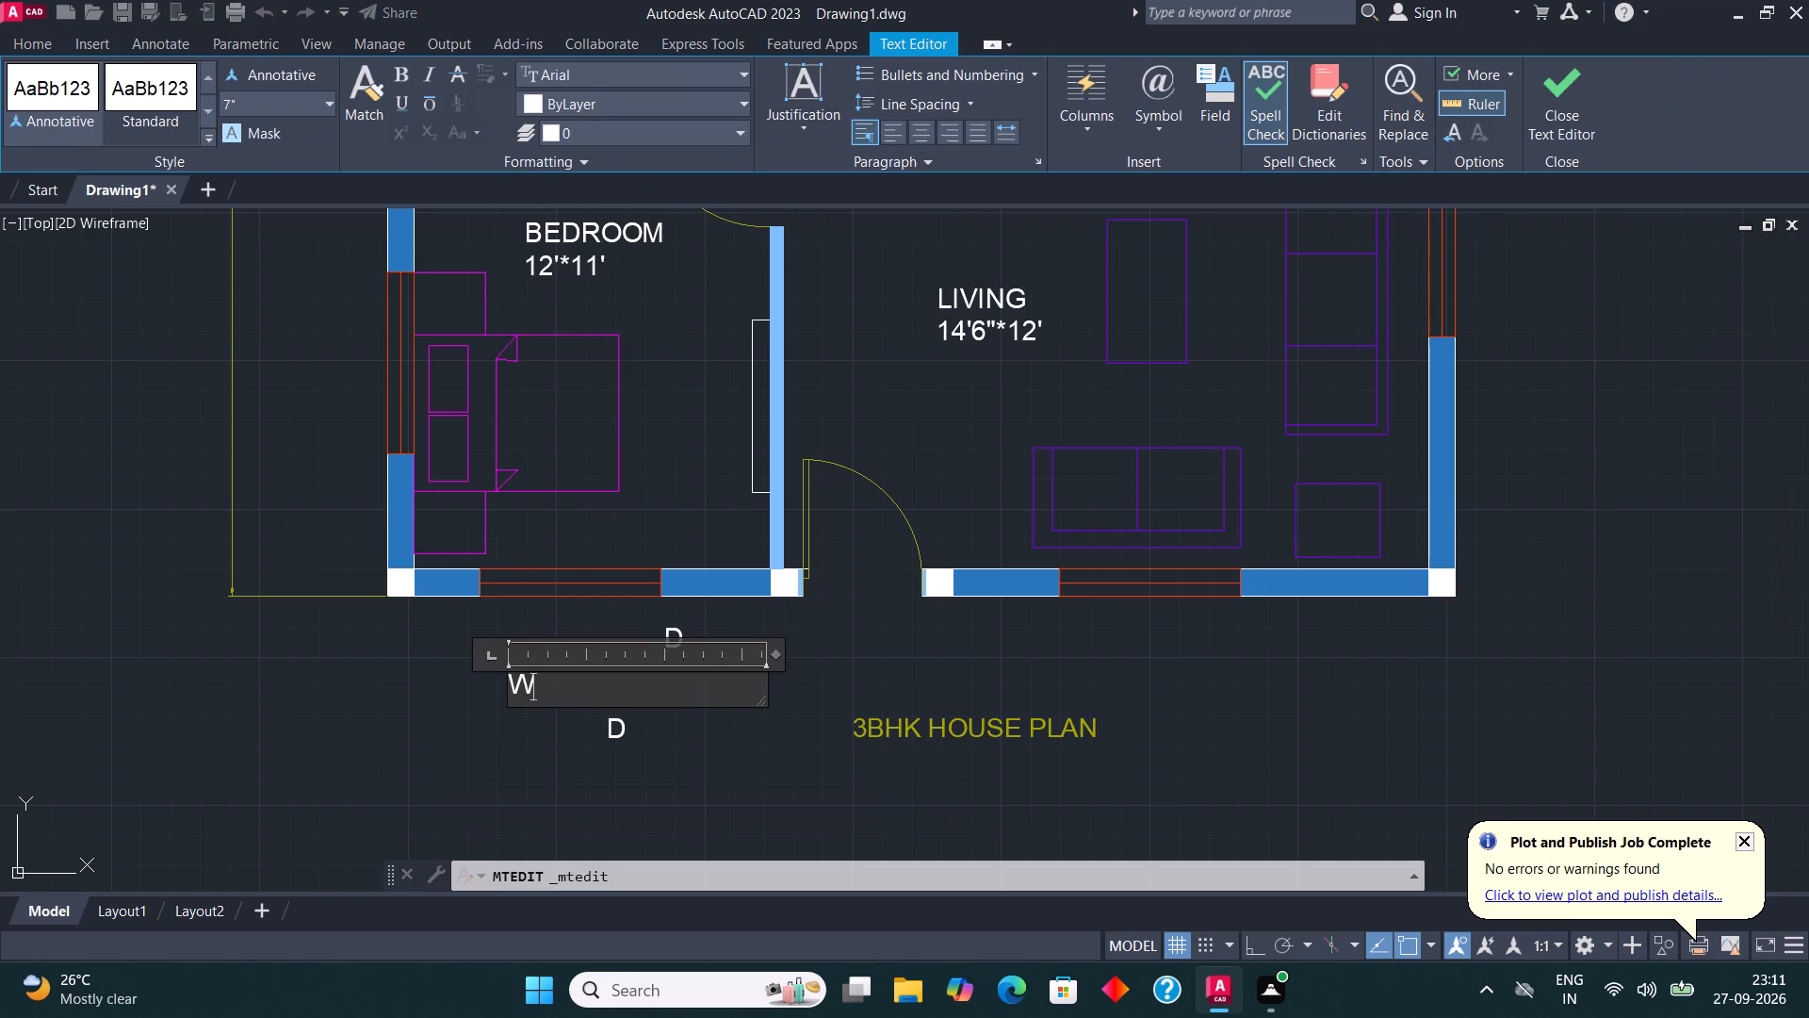
{"action": "left_click", "coordinate": [1563, 100]}
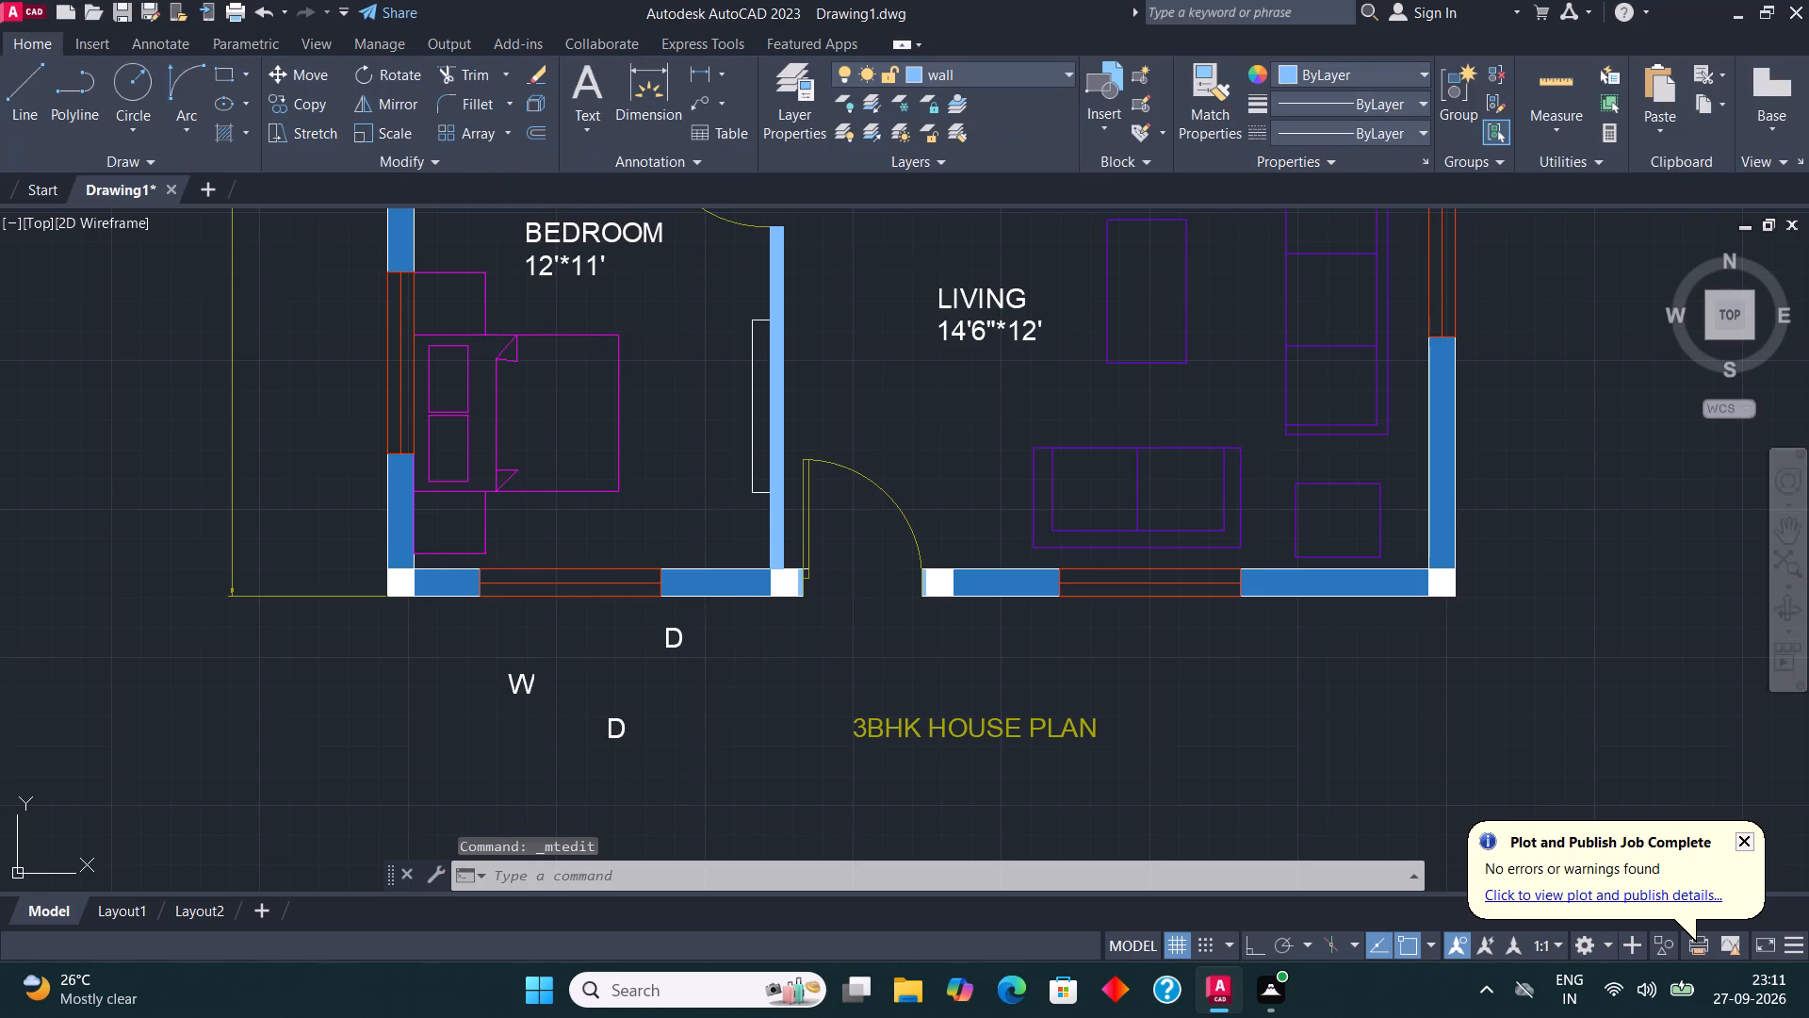
Replace the text of the D copy beside the house title with V.
{"action": "left_click", "coordinate": [618, 738]}
{"action": "right_click", "coordinate": [617, 736]}
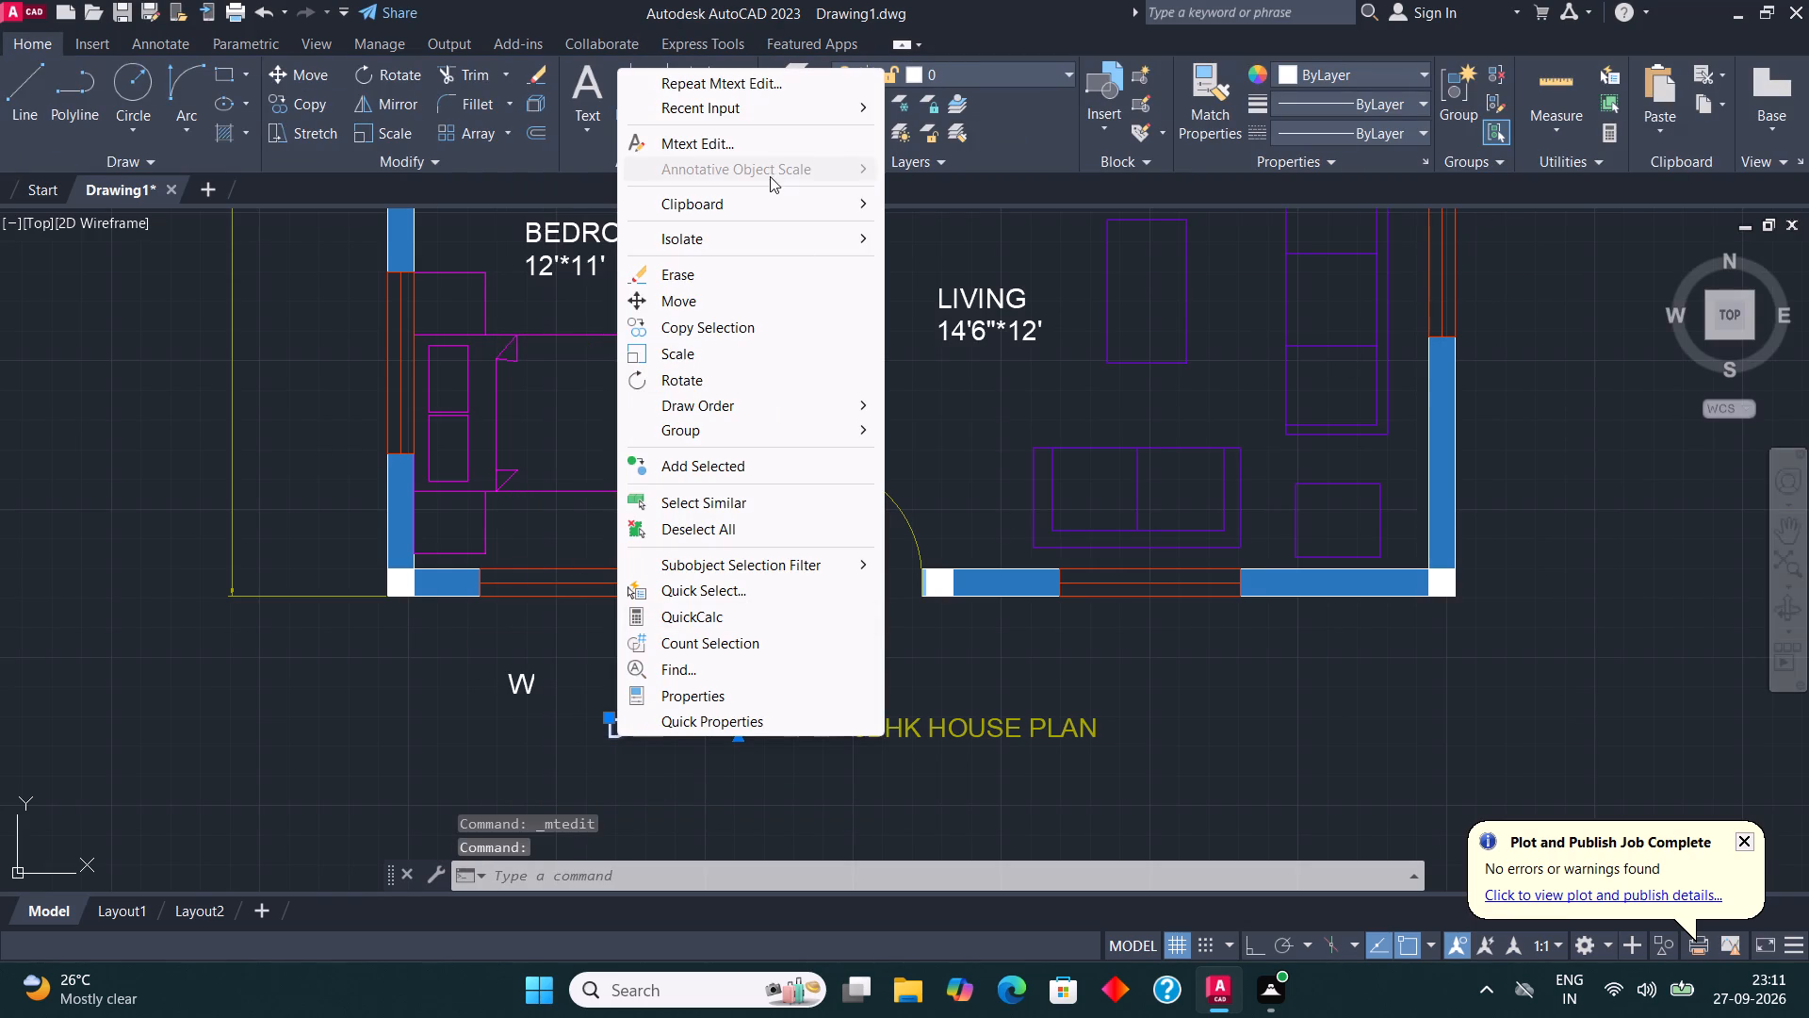
{"action": "left_click", "coordinate": [768, 147]}
{"action": "left_click", "coordinate": [642, 721]}
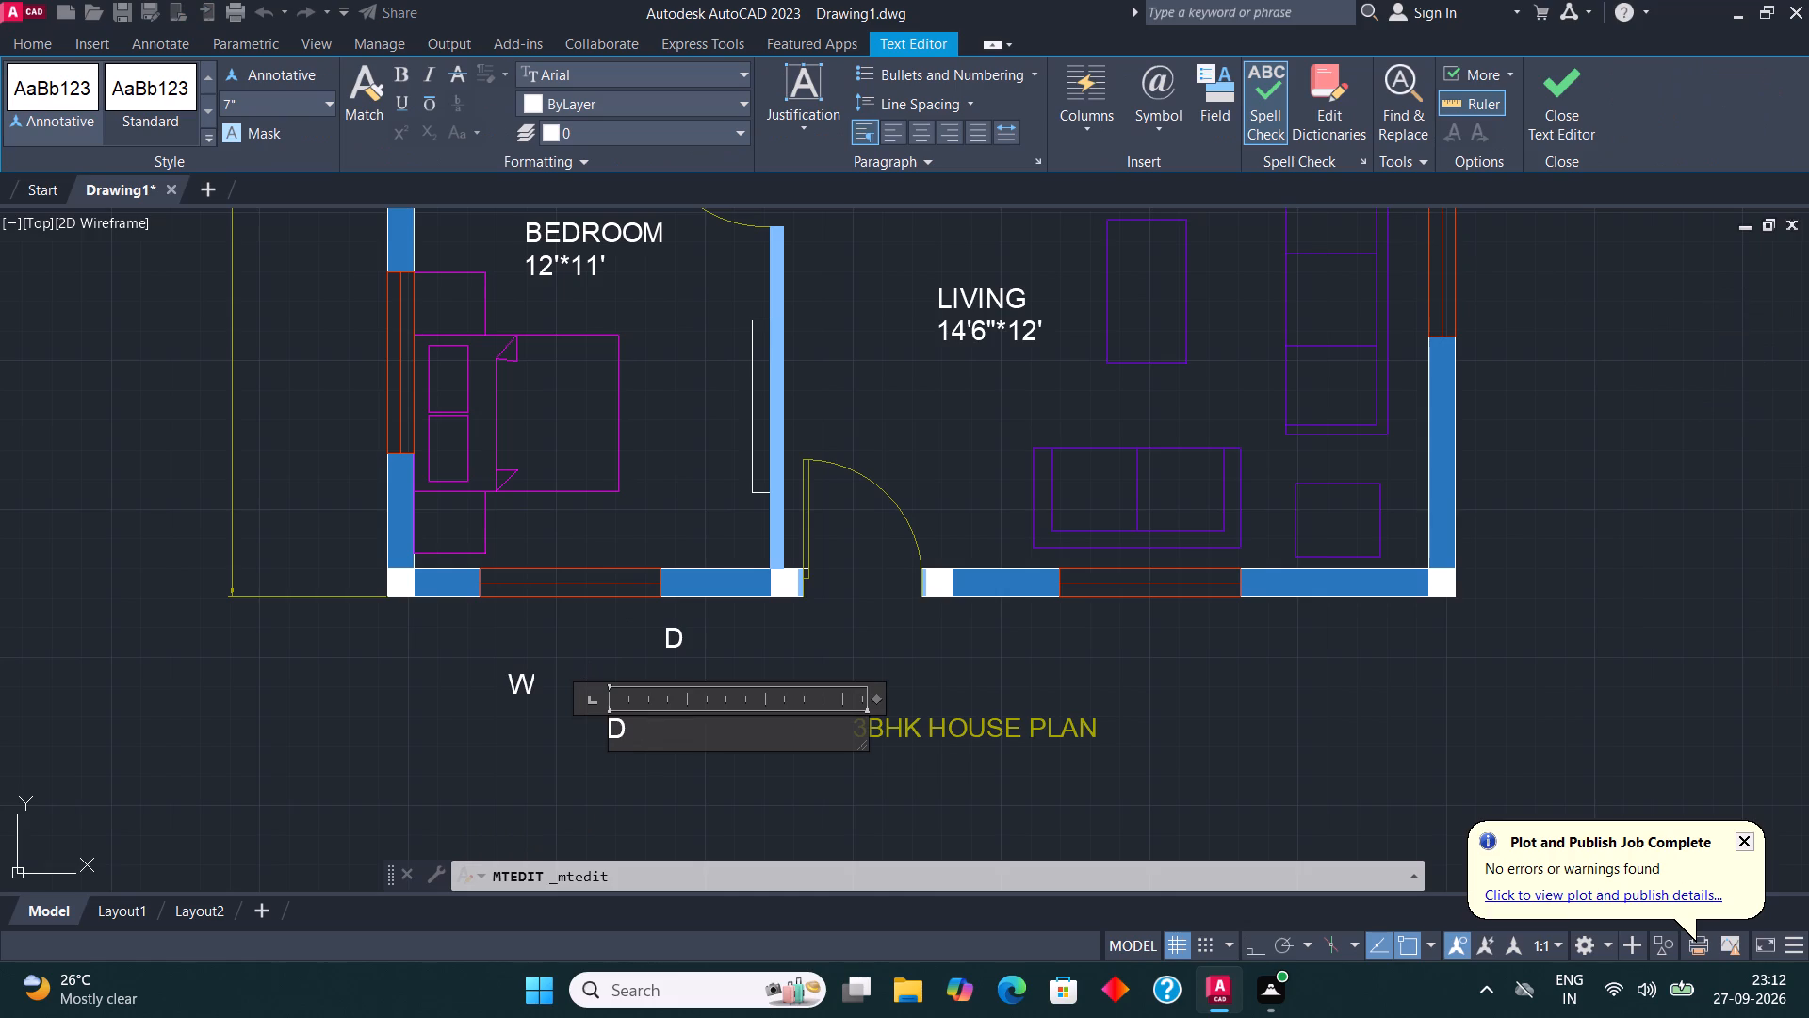
{"action": "key", "text": "BackSpace"}
{"action": "key", "text": "v"}
{"action": "left_click", "coordinate": [1528, 93]}
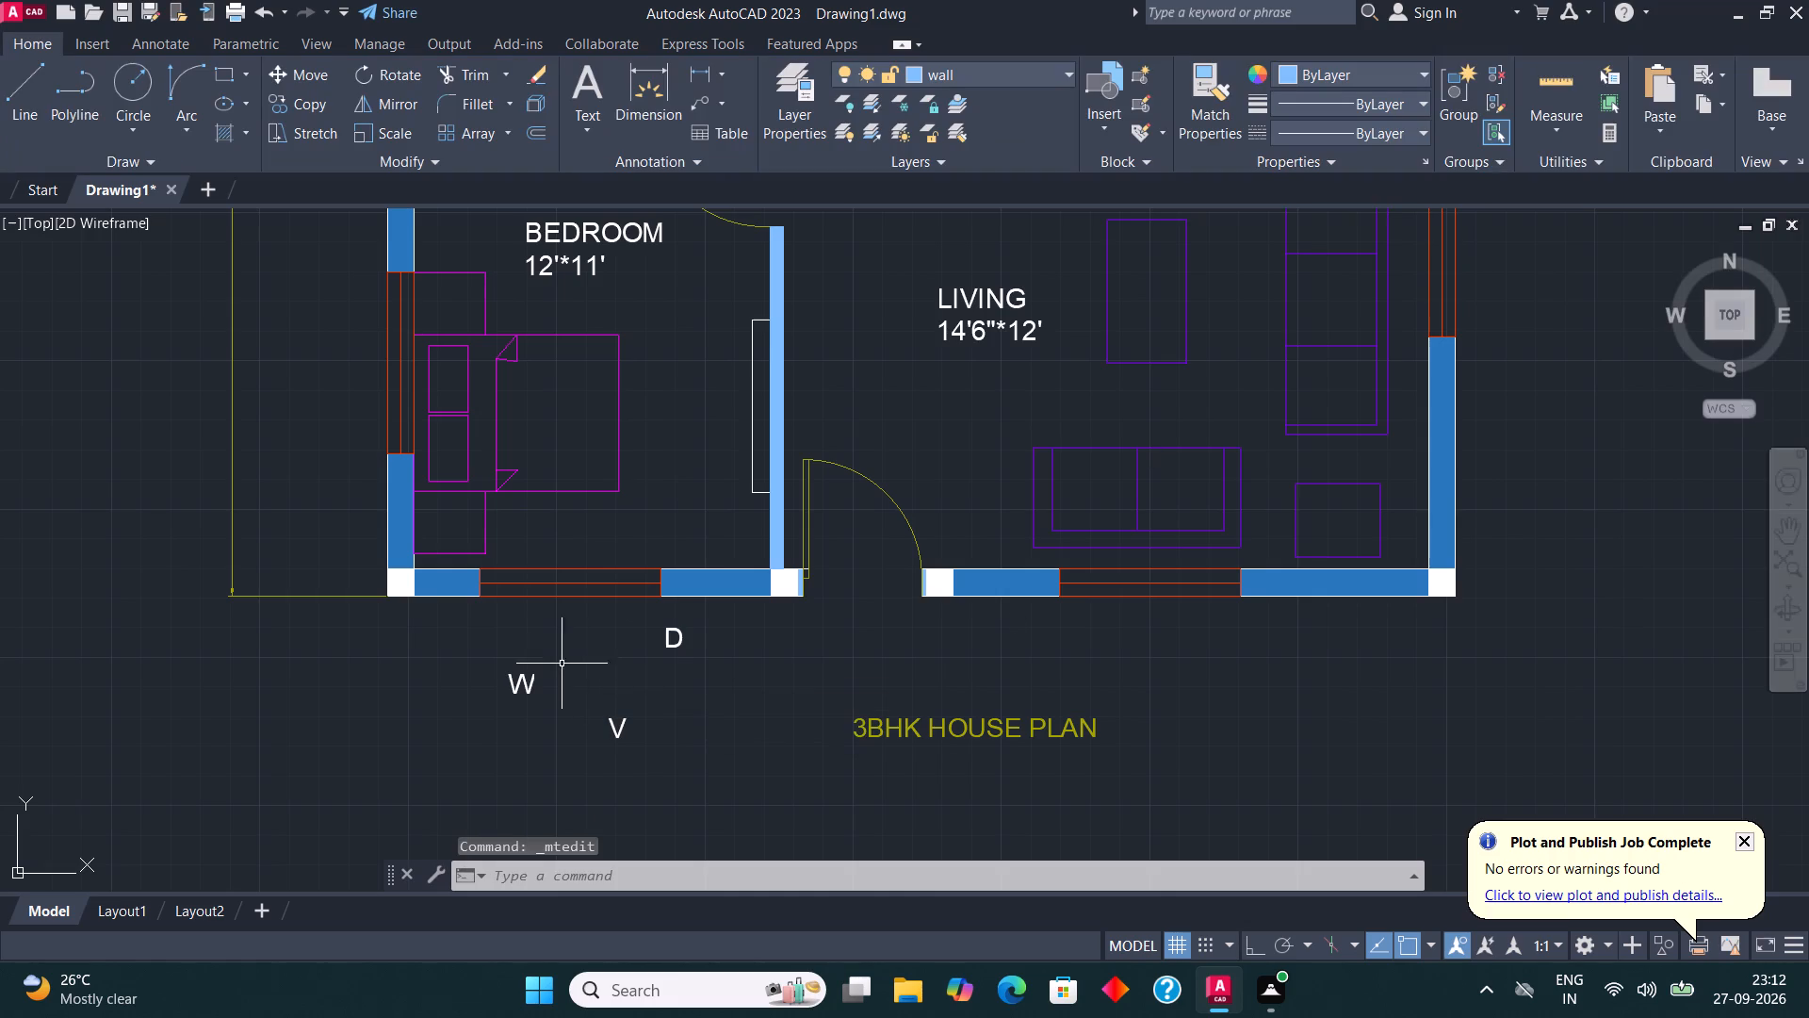
Copy the D tag into the main entrance, lower bedroom and kitchen door openings.
{"action": "left_click", "coordinate": [668, 632]}
{"action": "left_click", "coordinate": [278, 108]}
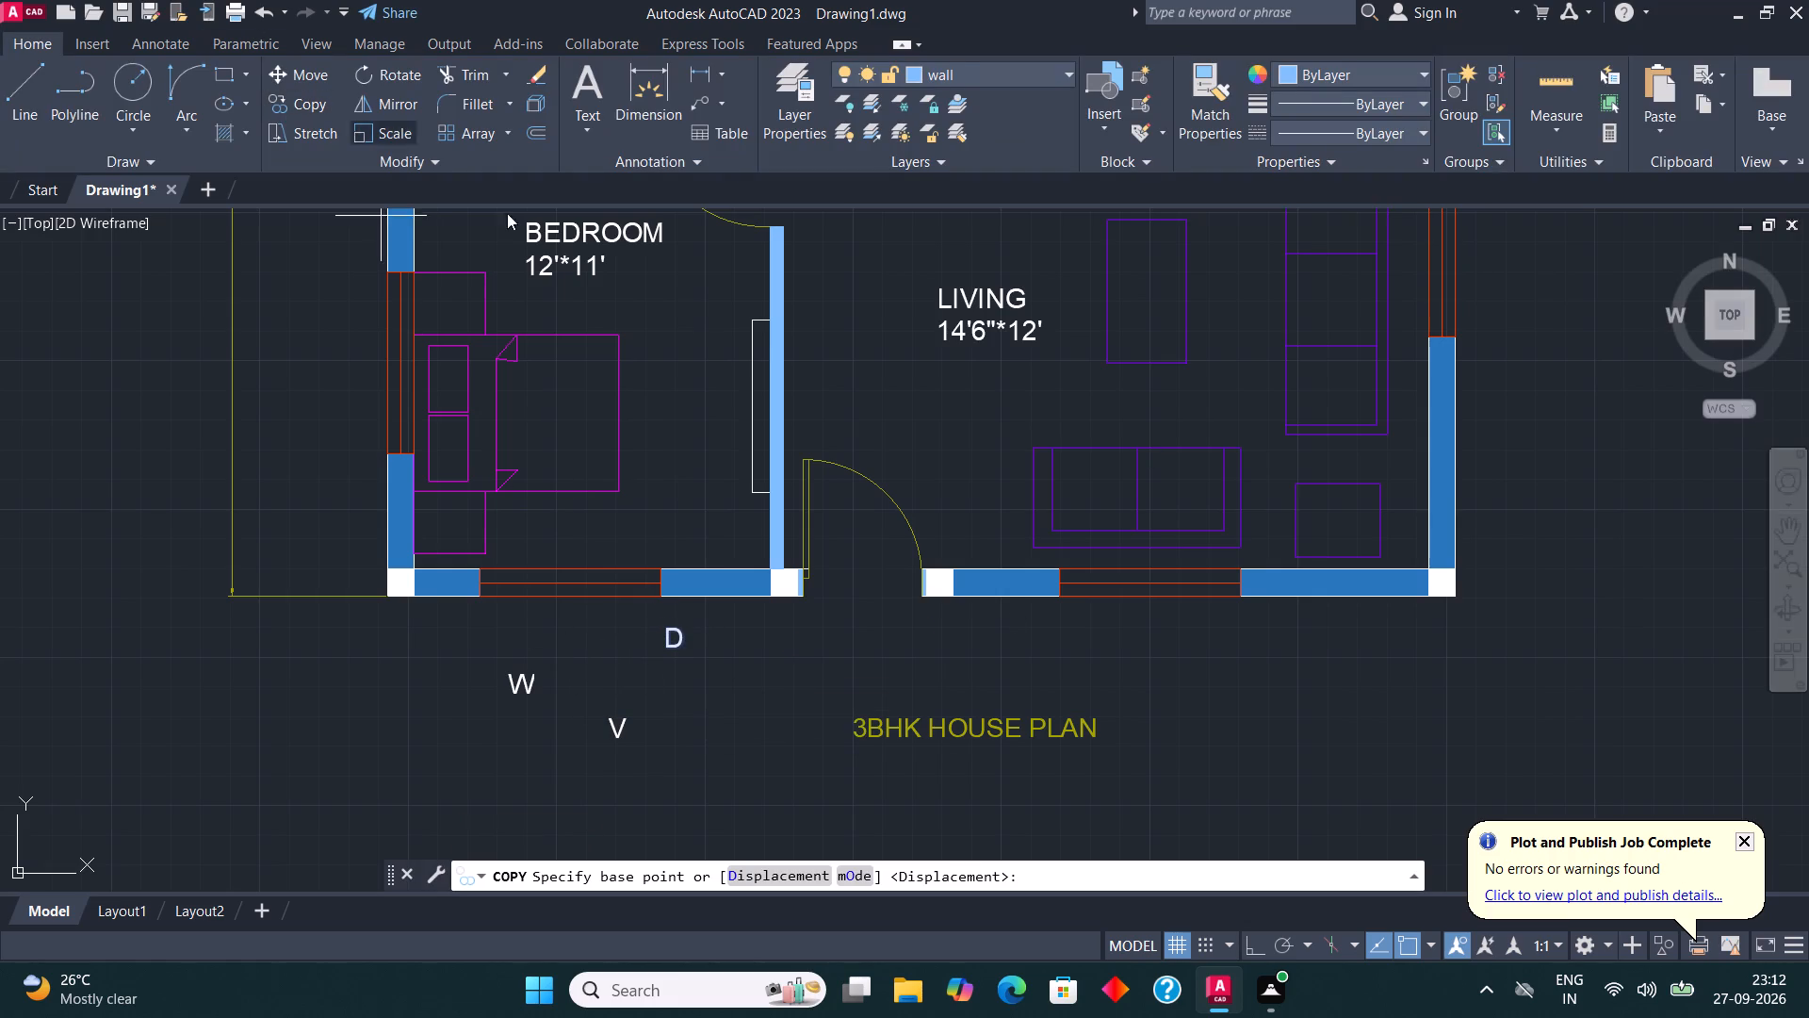
{"action": "left_click", "coordinate": [680, 642]}
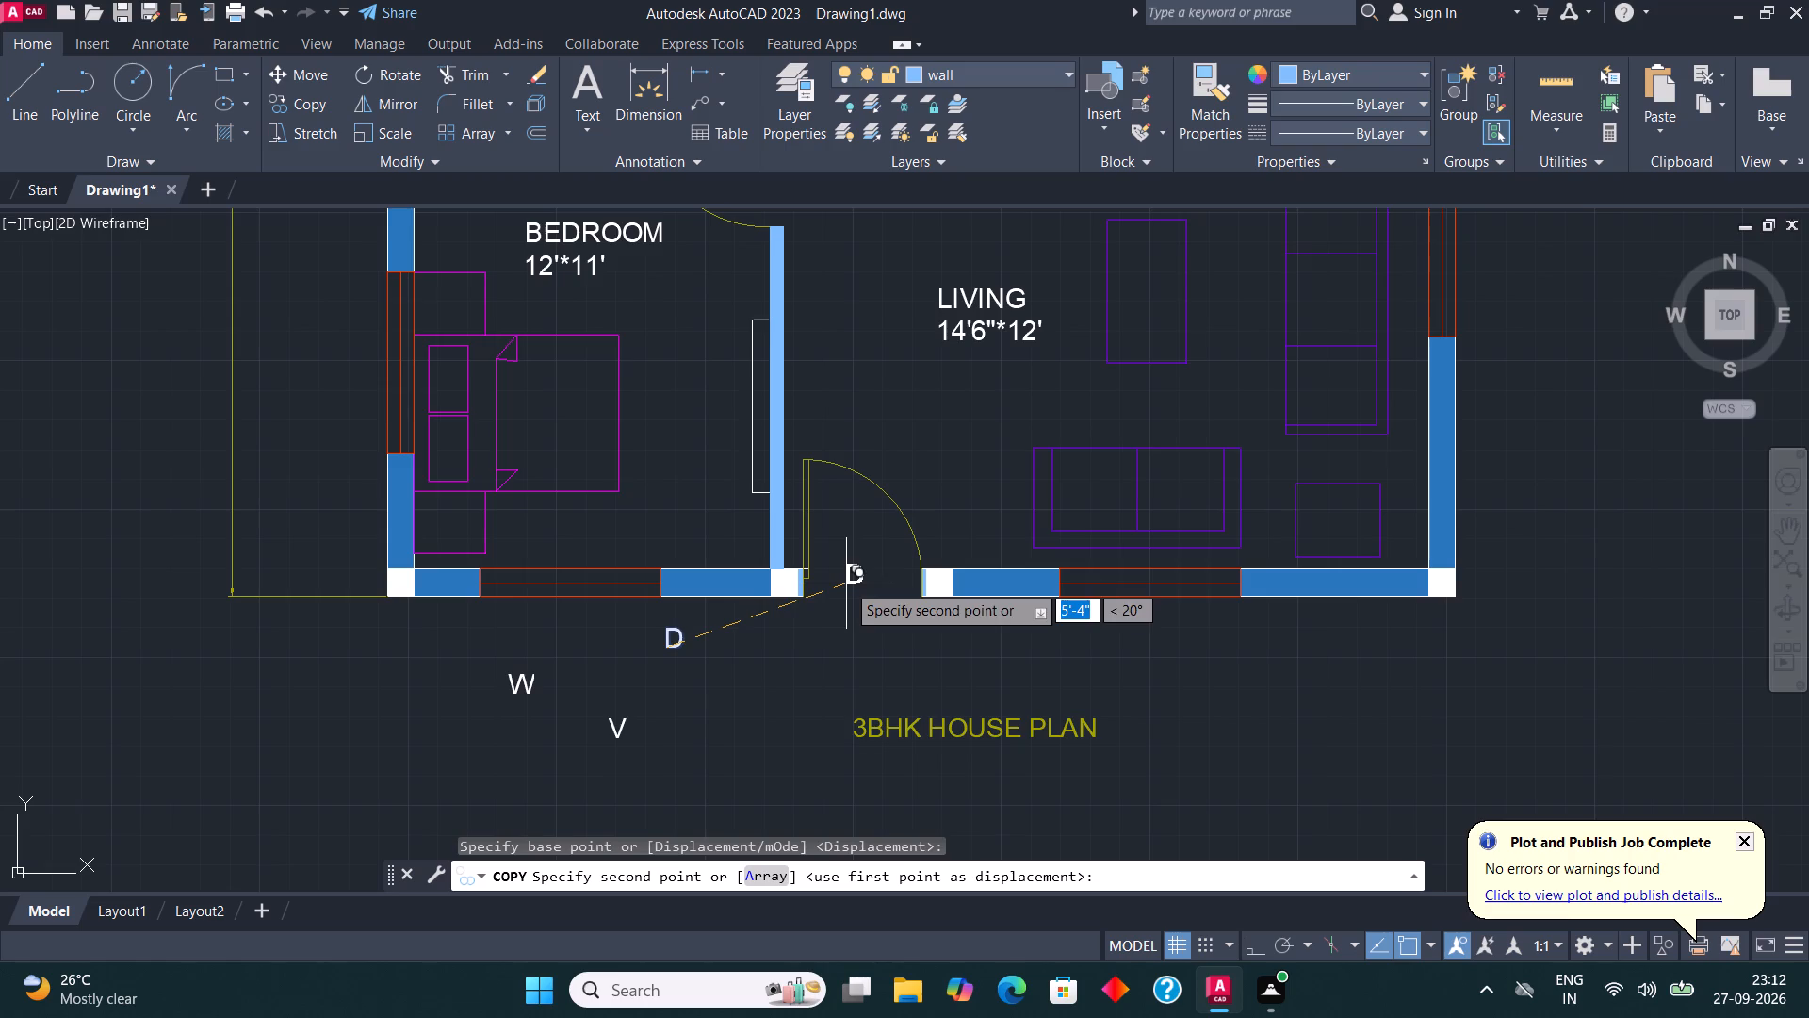
{"action": "left_click", "coordinate": [846, 583]}
{"action": "scroll", "coordinate": [797, 647], "scroll_direction": "down", "scroll_amount": 2}
{"action": "scroll", "coordinate": [778, 455], "scroll_direction": "up", "scroll_amount": 3}
{"action": "left_click", "coordinate": [765, 475]}
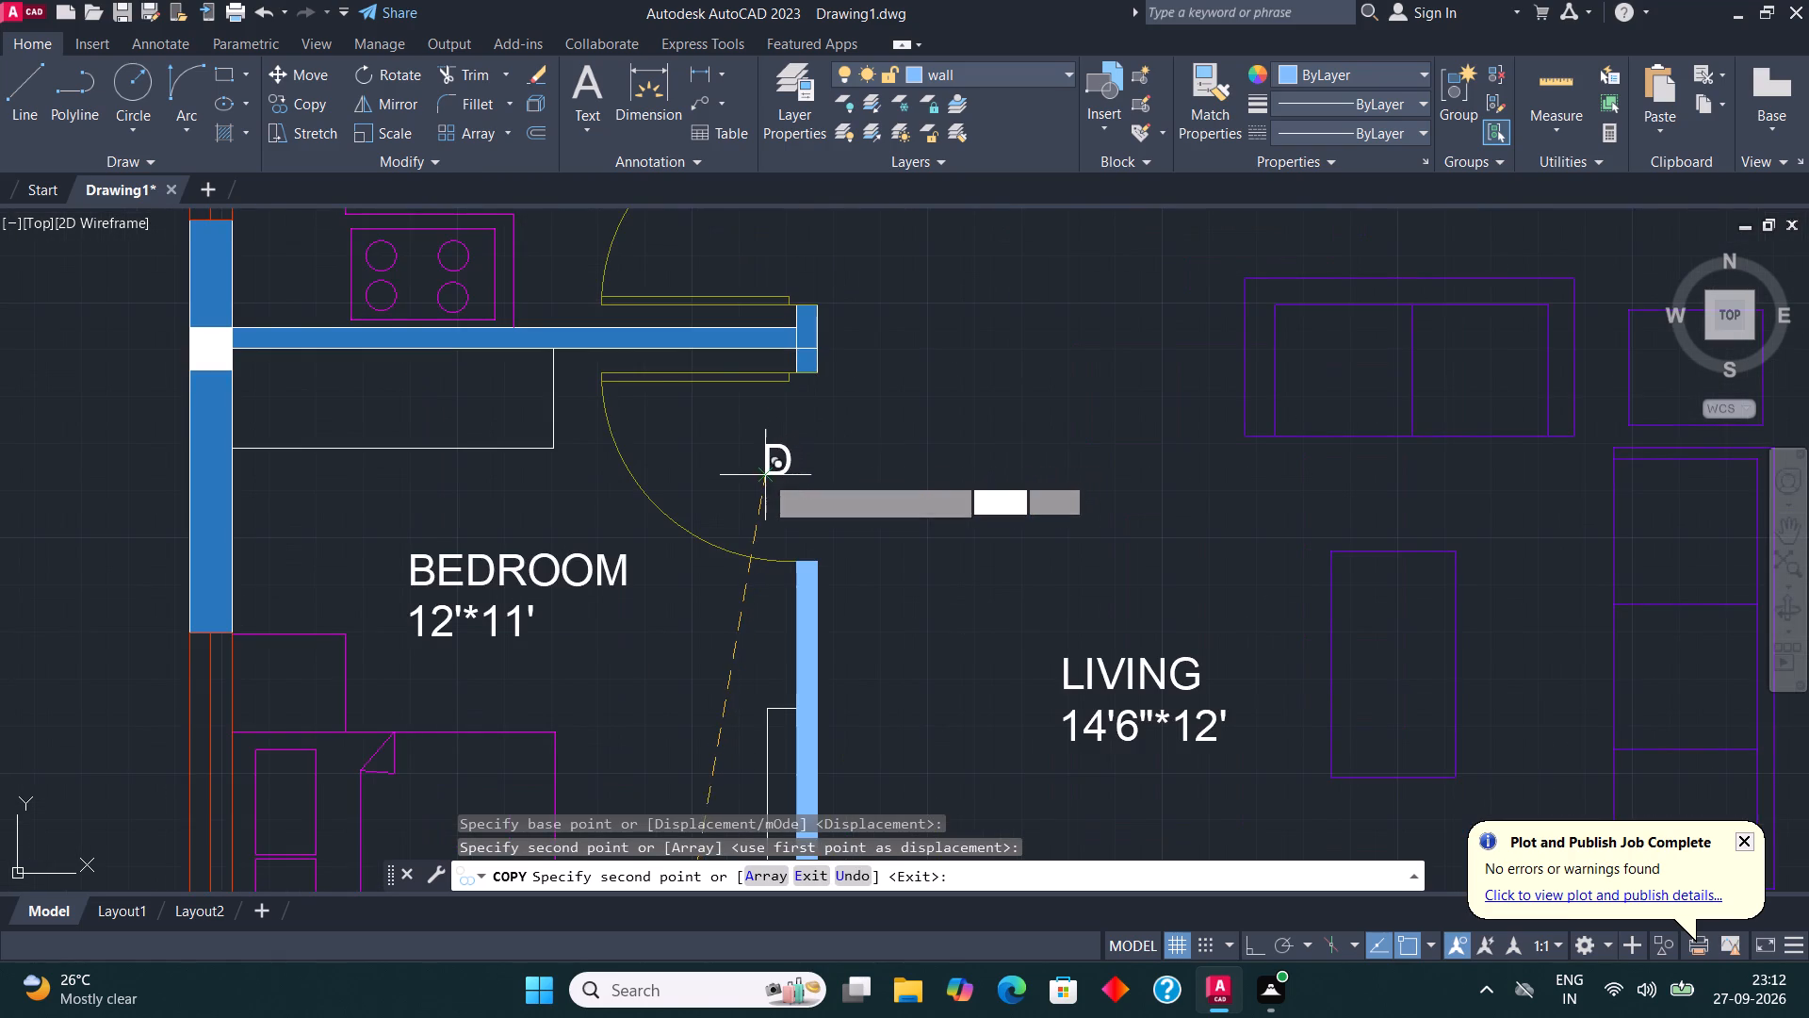
{"action": "scroll", "coordinate": [774, 508], "scroll_direction": "down", "scroll_amount": 1}
{"action": "left_click", "coordinate": [766, 332]}
Continue copying the D tag into the toilet door opening and both upper bedroom door openings.
{"action": "scroll", "coordinate": [814, 664], "scroll_direction": "down", "scroll_amount": 1}
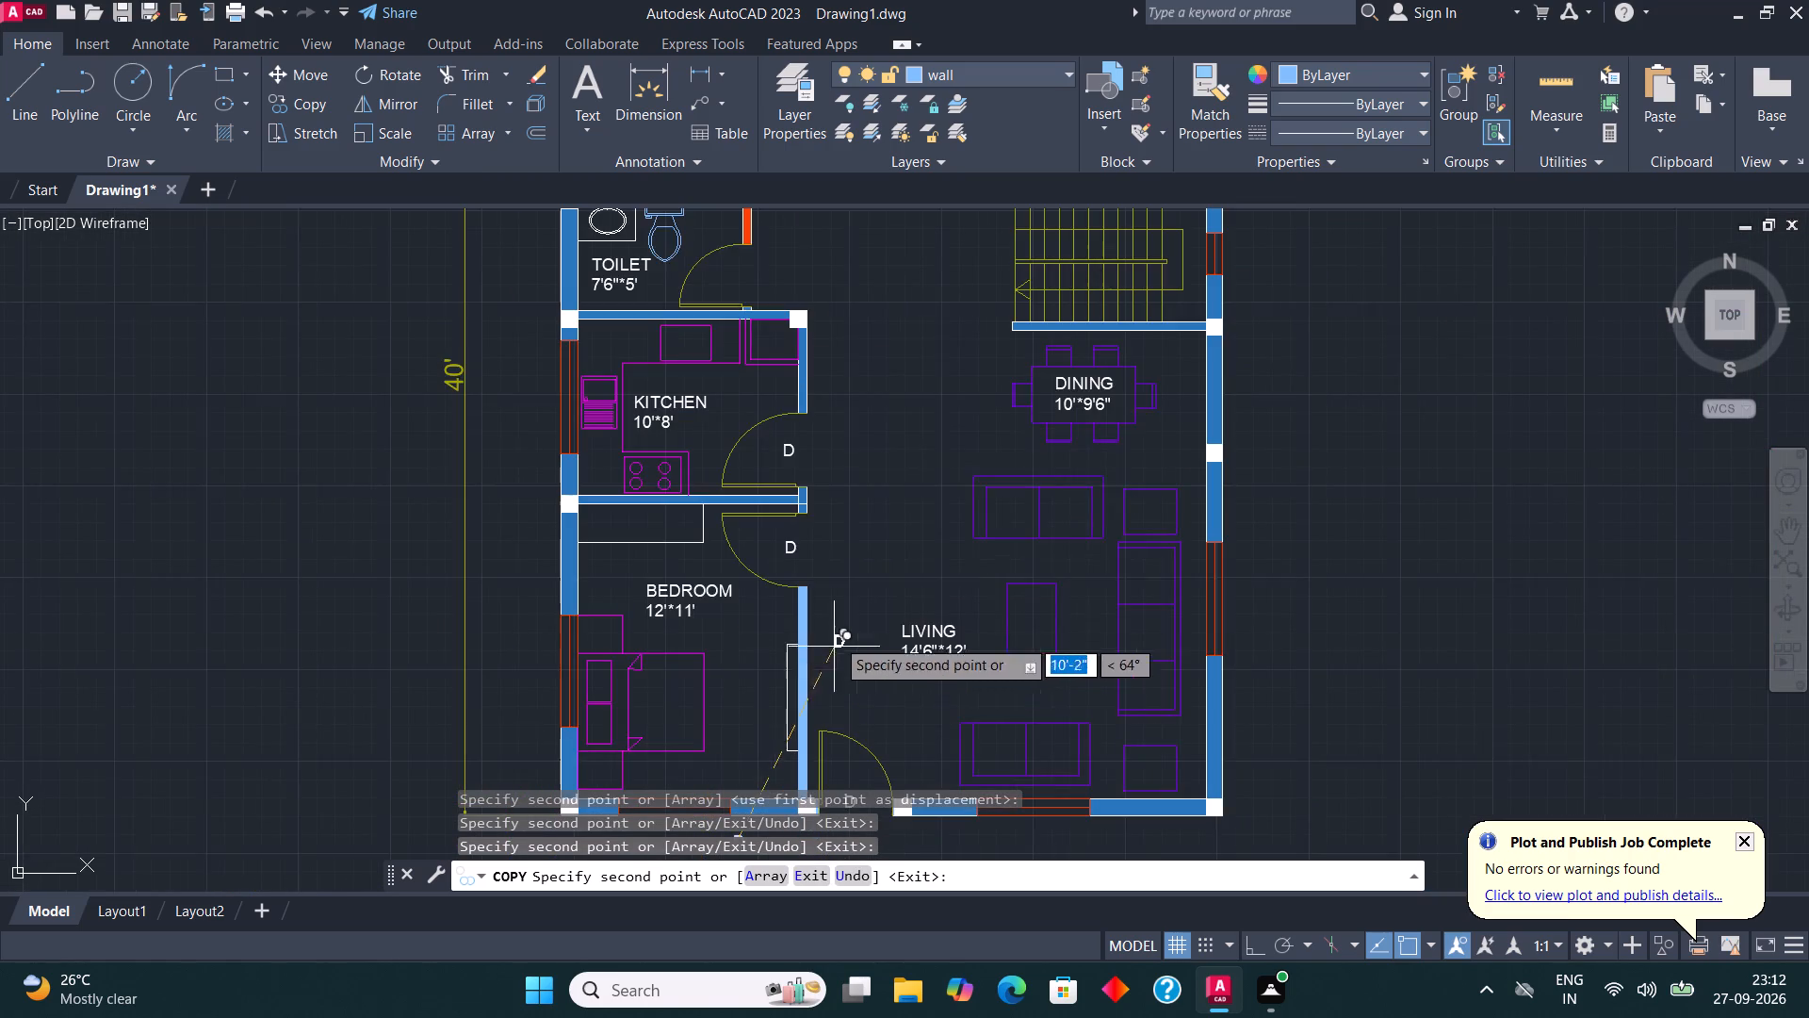
{"action": "scroll", "coordinate": [828, 663], "scroll_direction": "down", "scroll_amount": 2}
{"action": "scroll", "coordinate": [789, 537], "scroll_direction": "up", "scroll_amount": 3}
{"action": "left_click", "coordinate": [775, 447]}
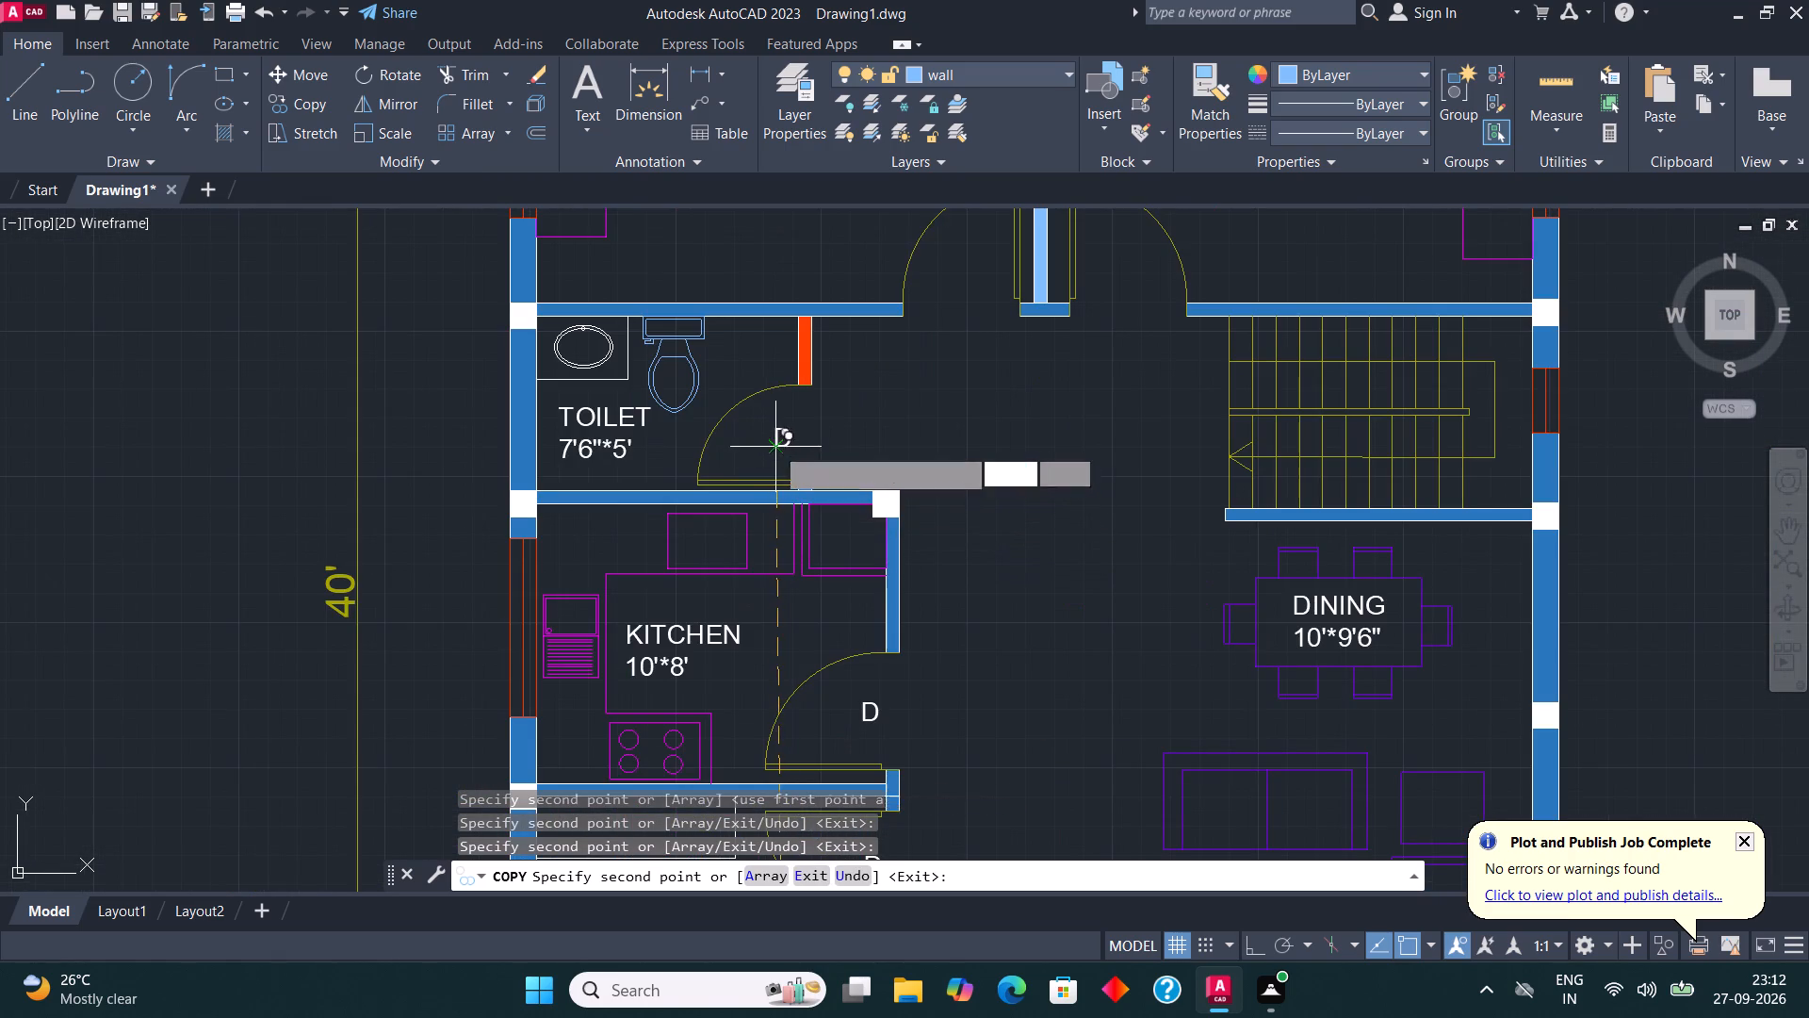
{"action": "scroll", "coordinate": [780, 616], "scroll_direction": "down", "scroll_amount": 2}
{"action": "scroll", "coordinate": [864, 480], "scroll_direction": "up", "scroll_amount": 2}
{"action": "left_click", "coordinate": [825, 532]}
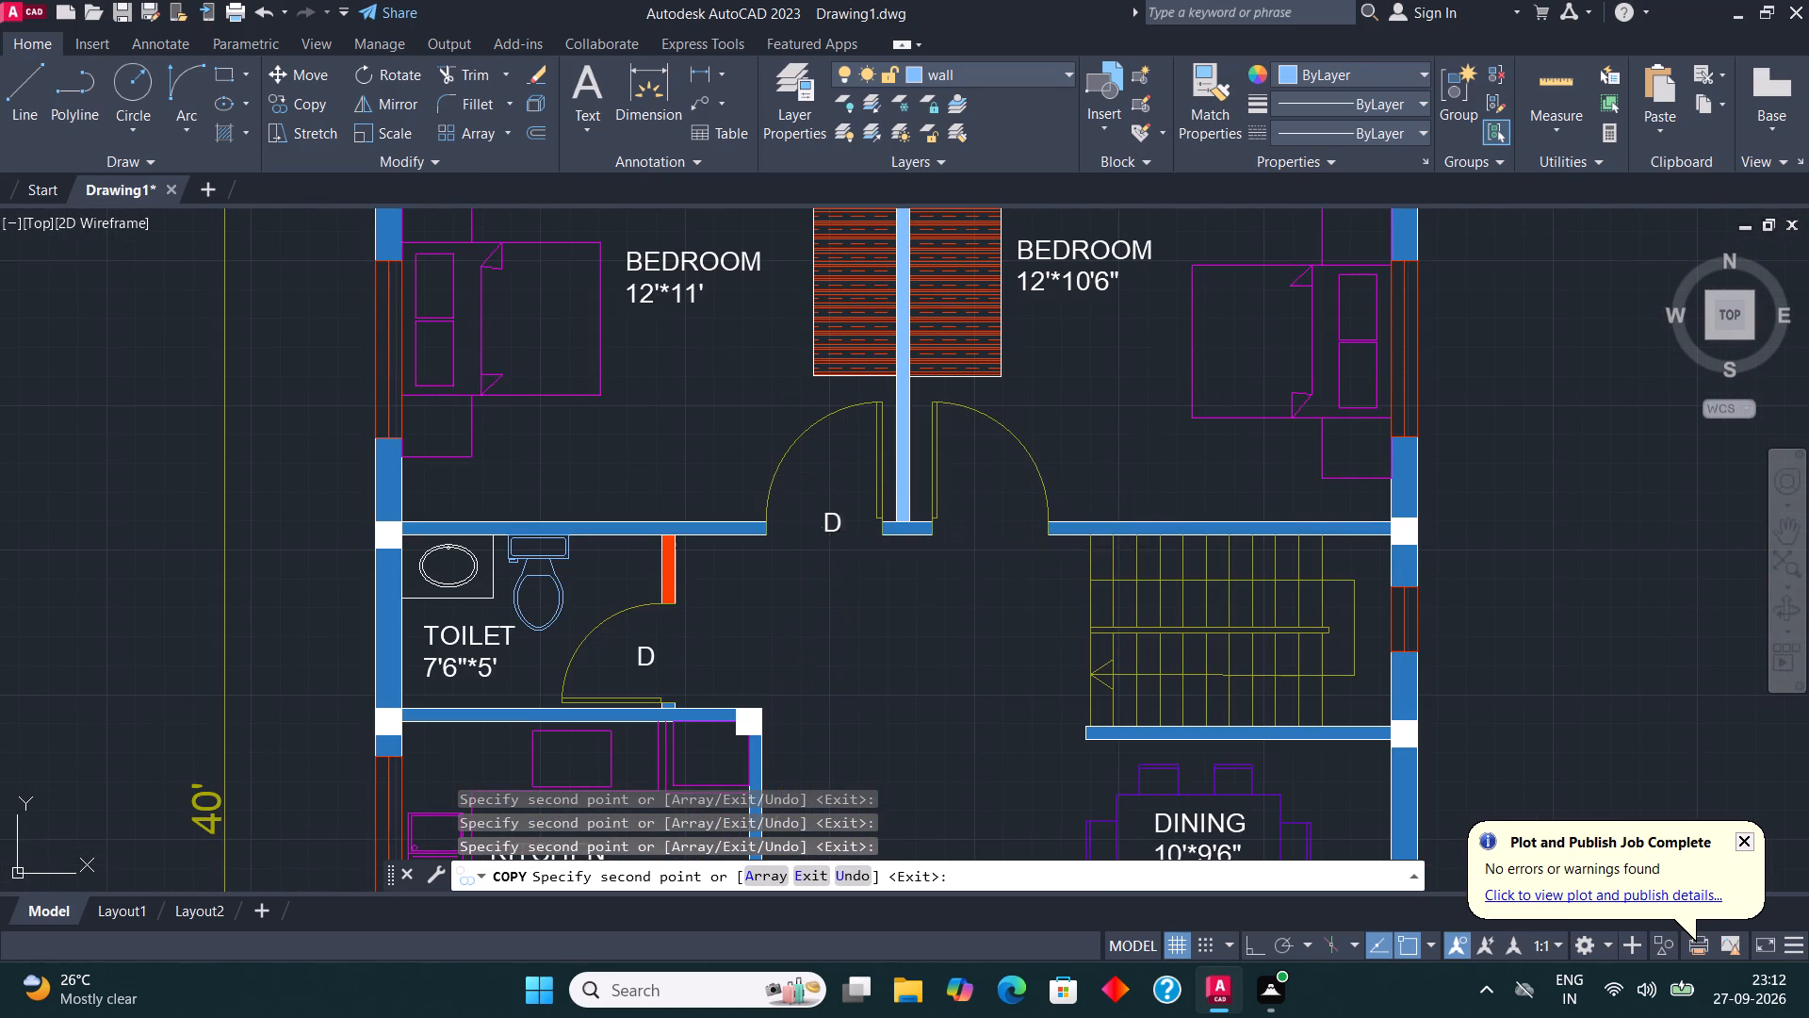
{"action": "left_click", "coordinate": [977, 533]}
{"action": "scroll", "coordinate": [665, 467], "scroll_direction": "down", "scroll_amount": 2}
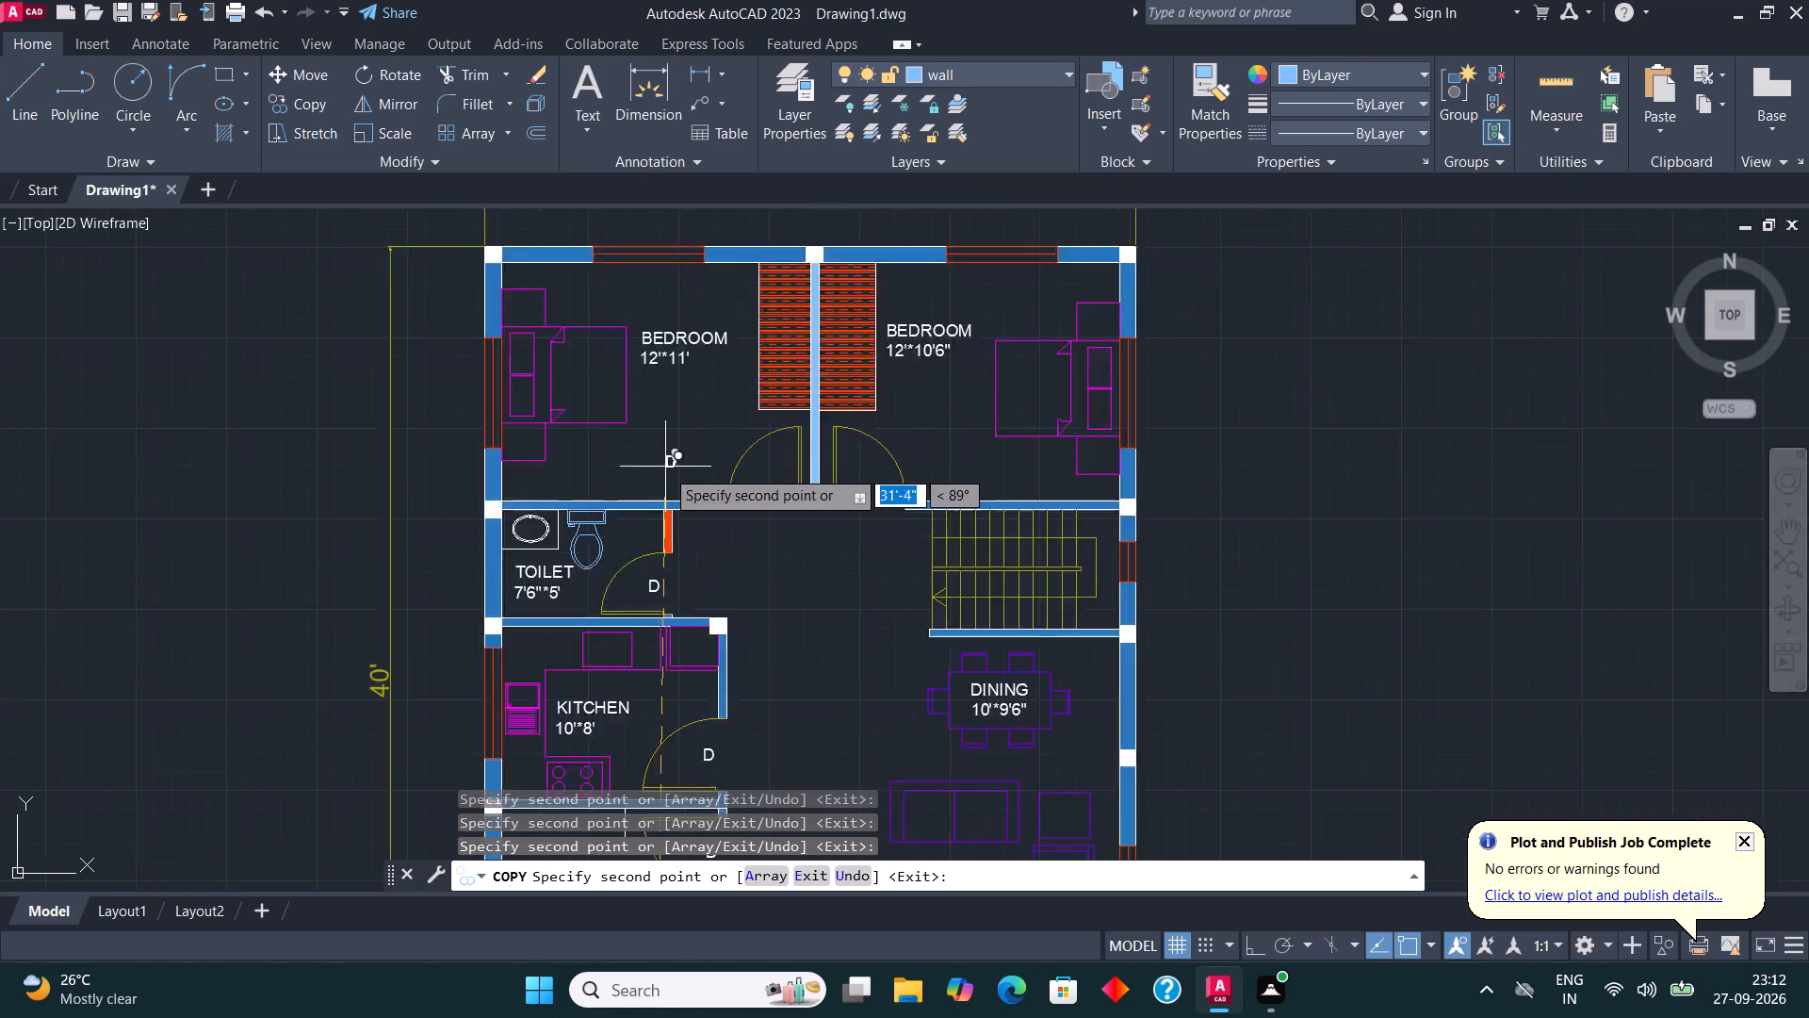
{"action": "scroll", "coordinate": [877, 439], "scroll_direction": "down", "scroll_amount": 1}
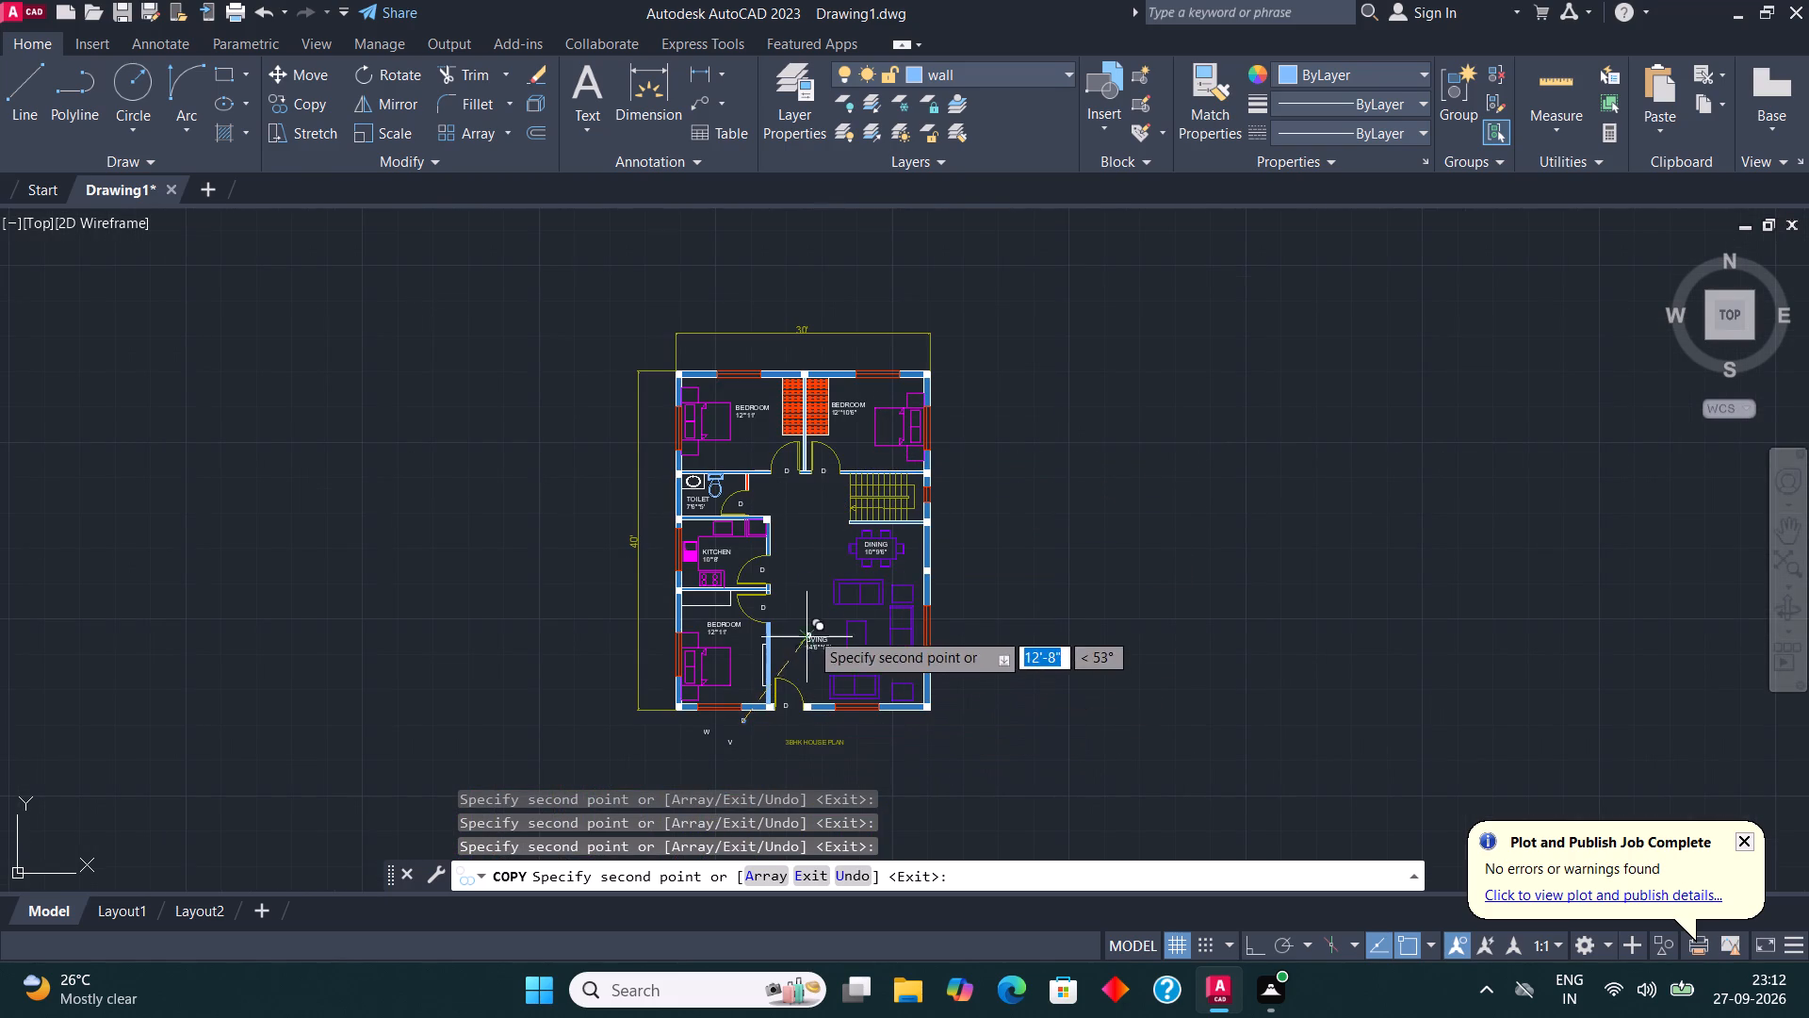
{"action": "key", "text": "Escape"}
Copy the W tag outside both front windows, the living room side window, and the lower bedroom and kitchen side windows.
{"action": "scroll", "coordinate": [718, 745], "scroll_direction": "up", "scroll_amount": 2}
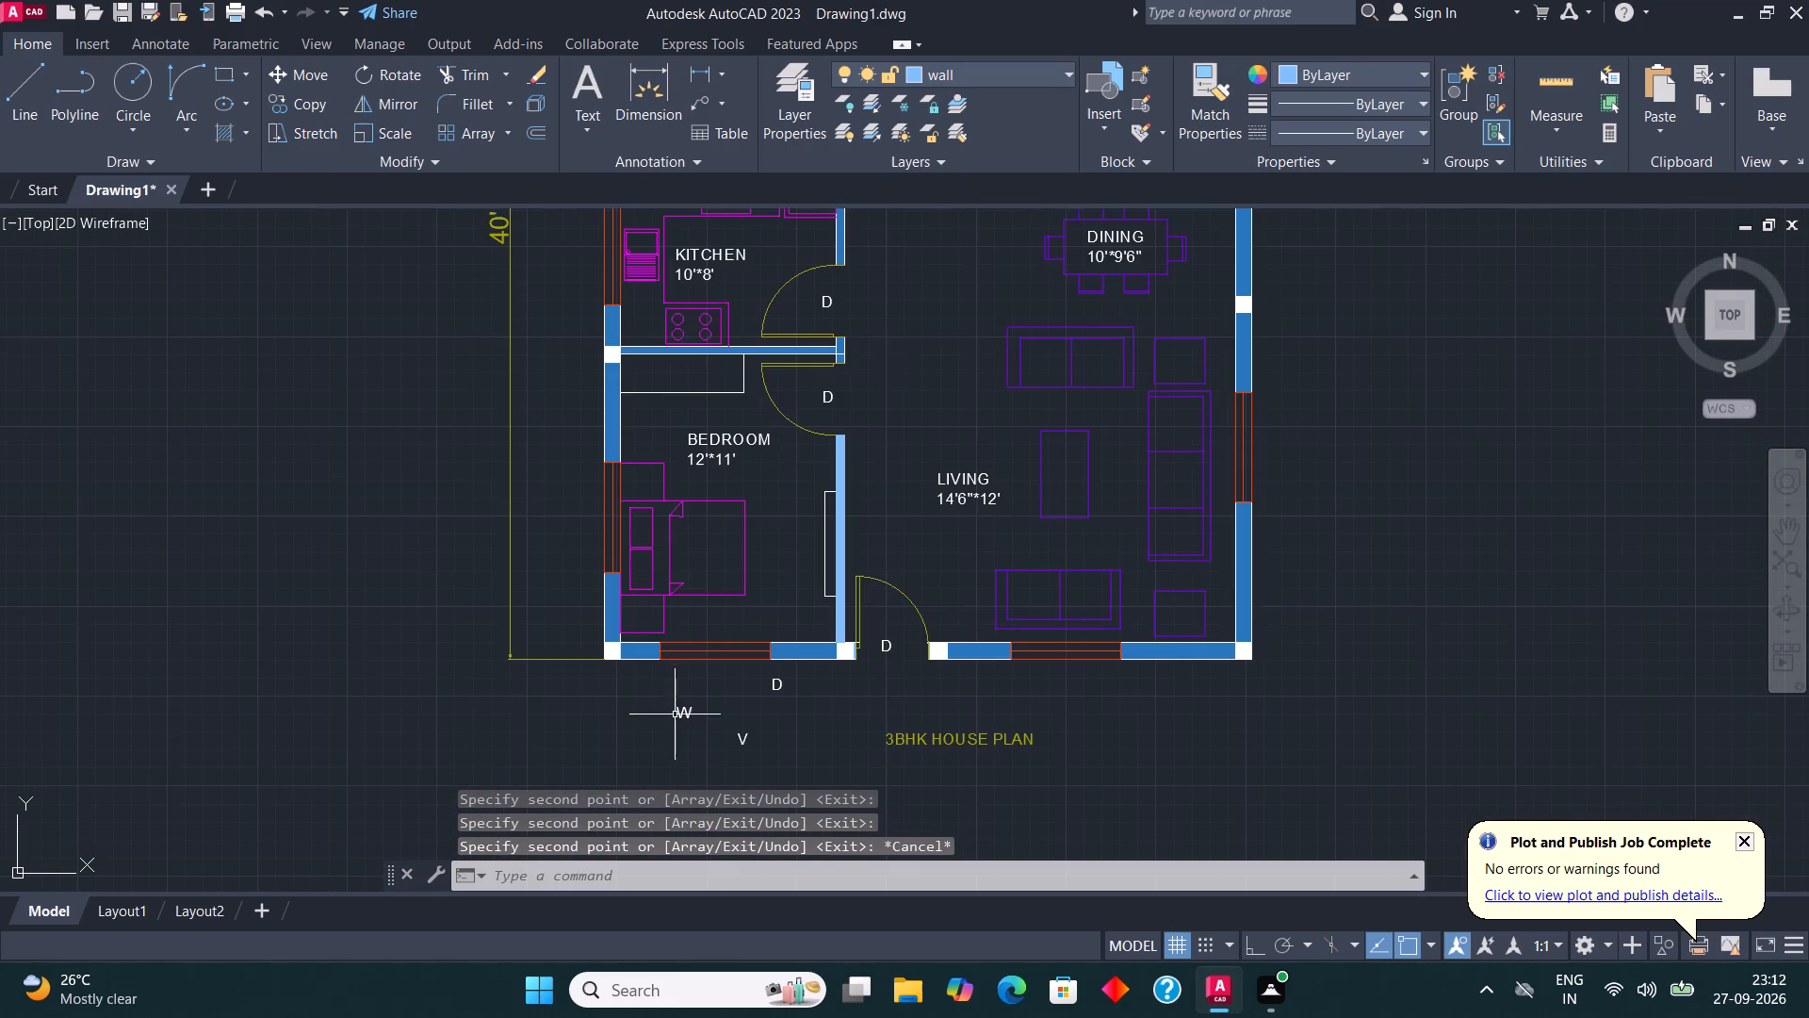
{"action": "left_click", "coordinate": [688, 731]}
{"action": "left_click", "coordinate": [680, 708]}
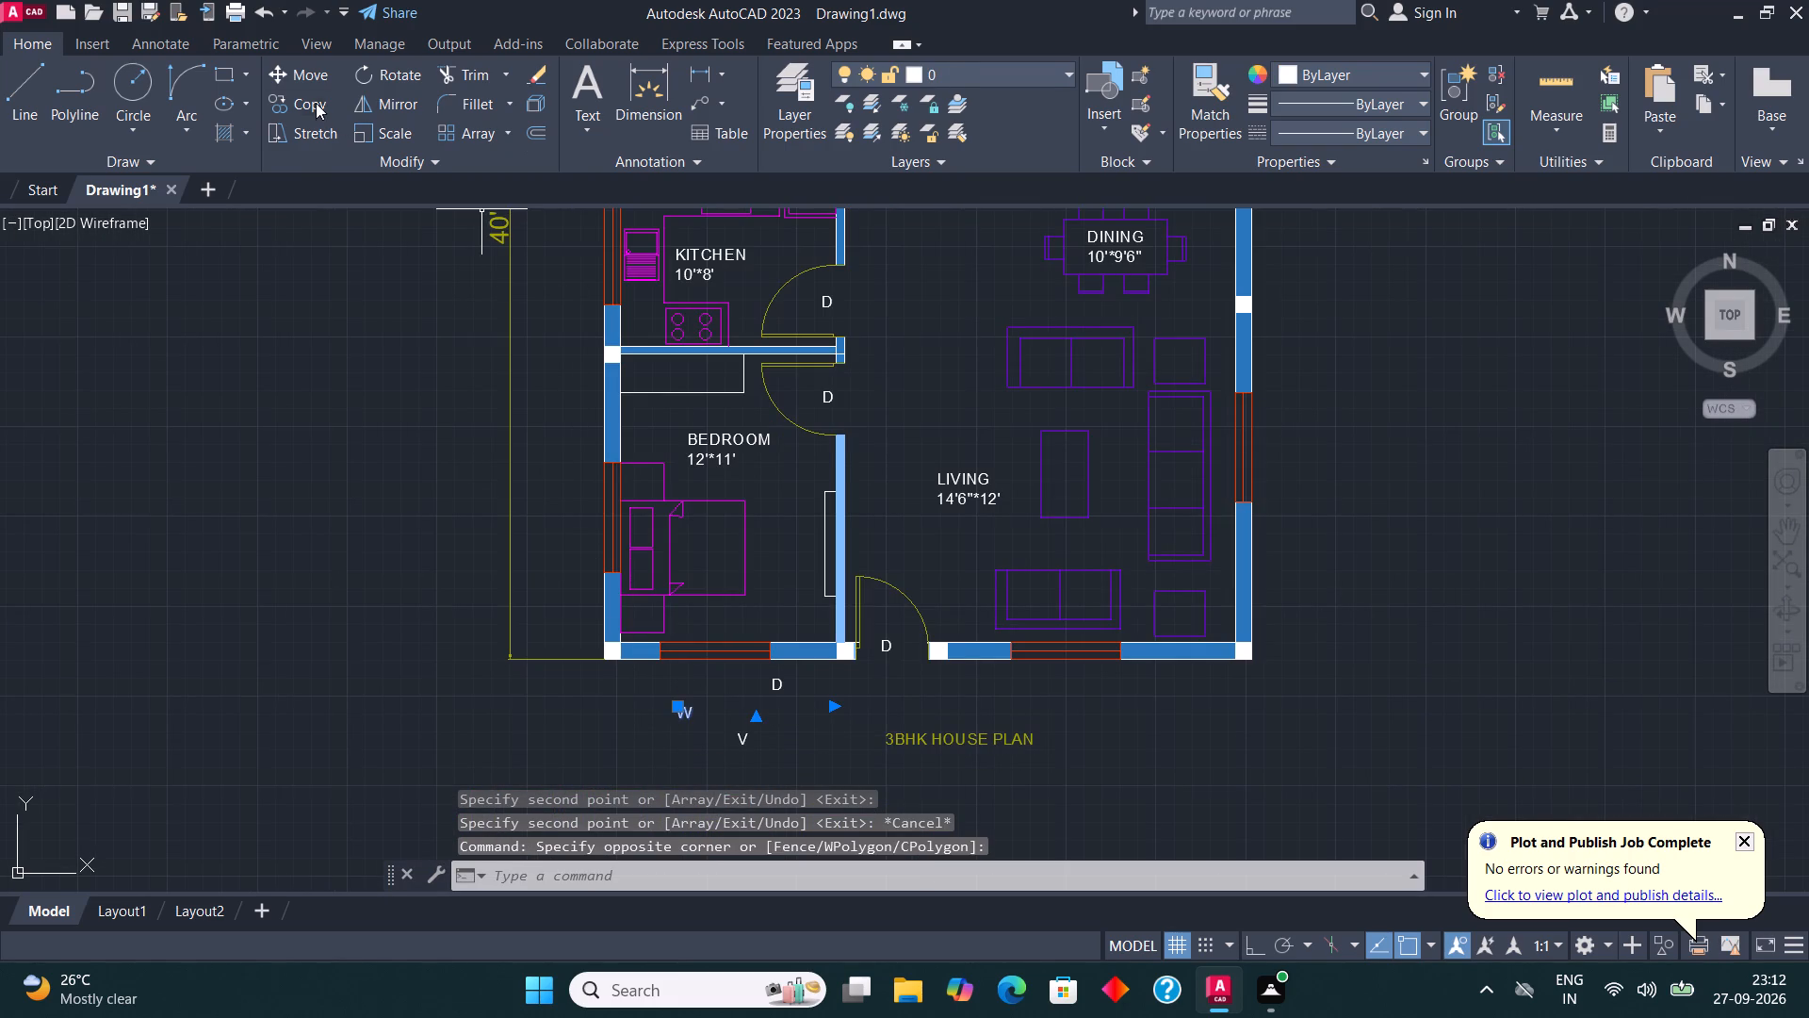
{"action": "left_click", "coordinate": [316, 103]}
{"action": "left_click", "coordinate": [691, 716]}
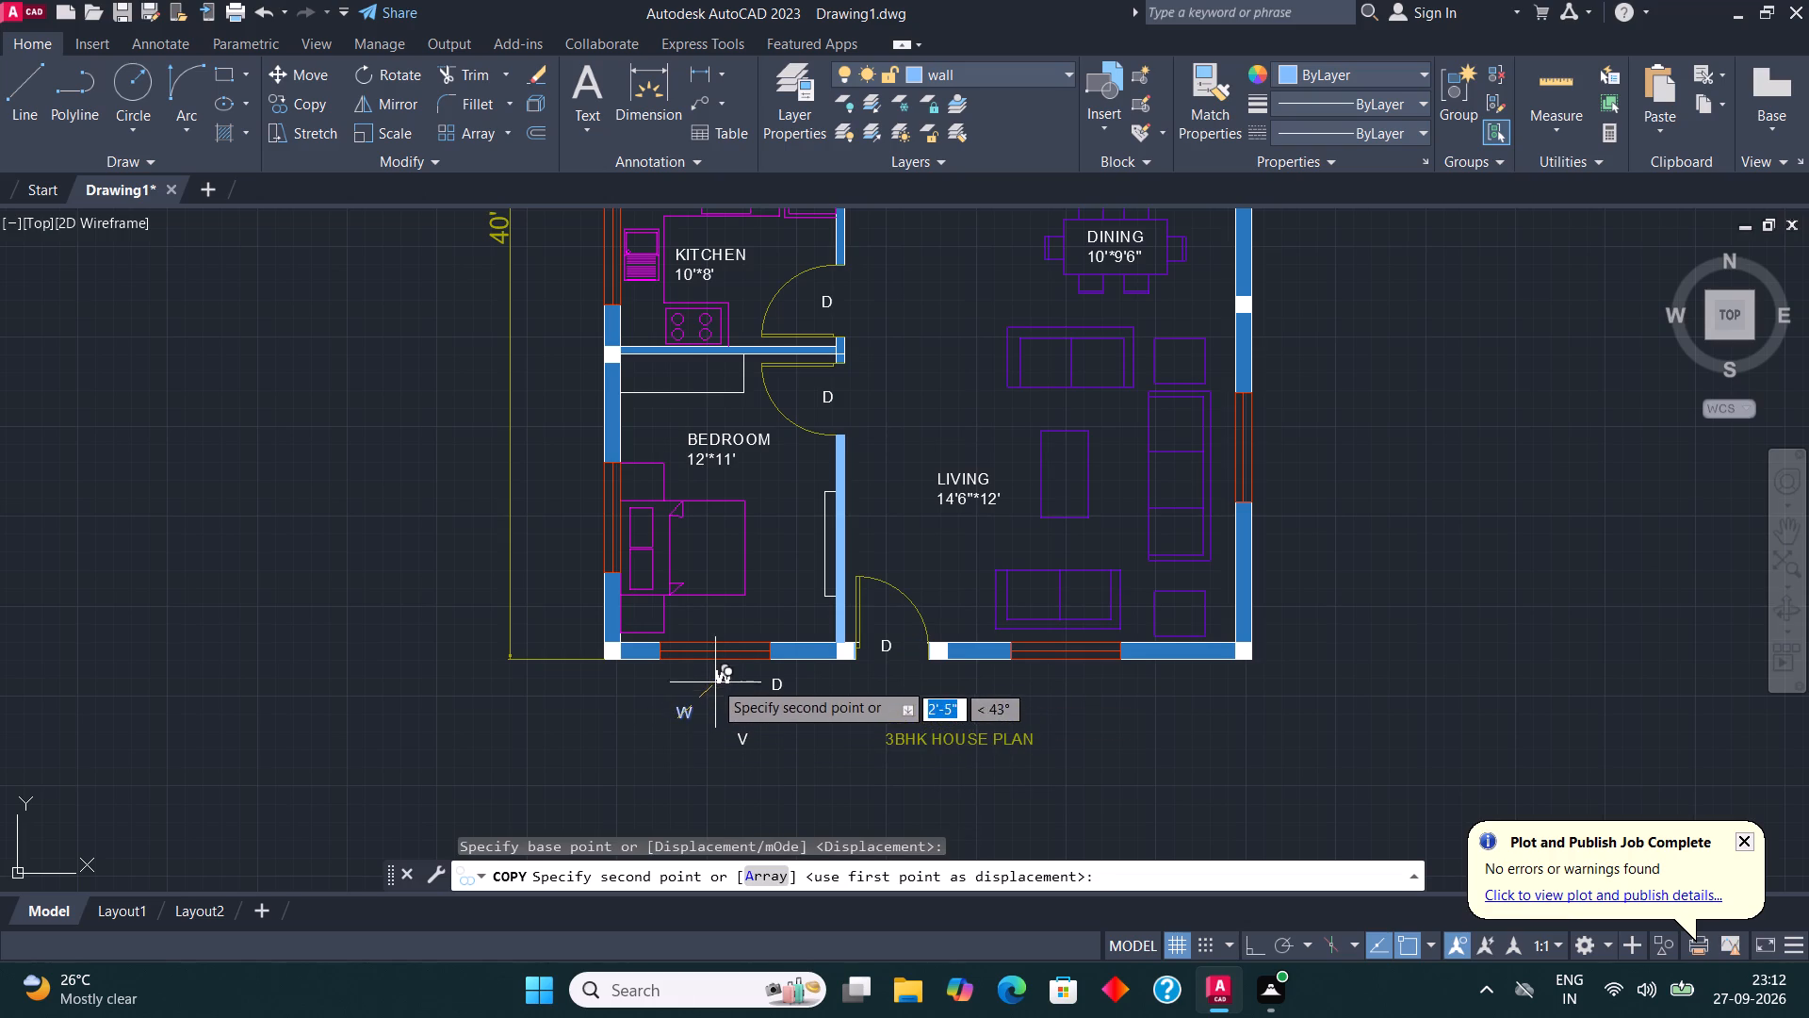
{"action": "left_click", "coordinate": [706, 680]}
{"action": "left_click", "coordinate": [1051, 681]}
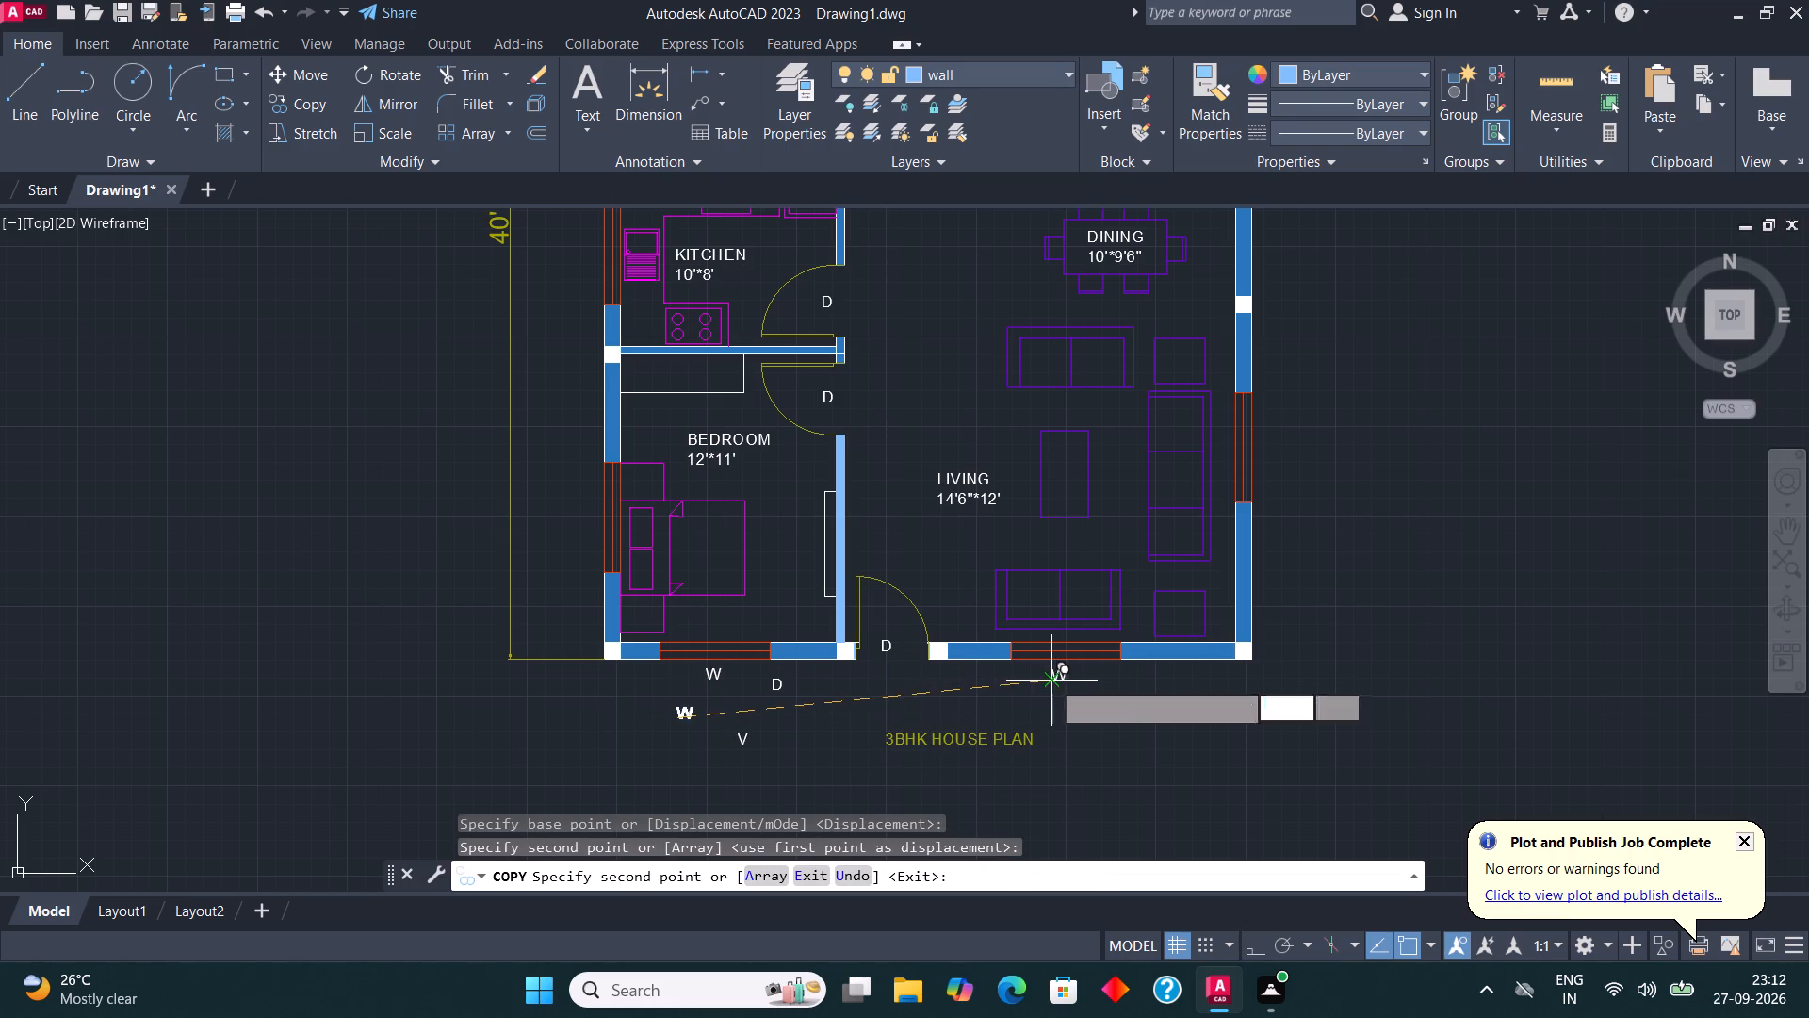
{"action": "left_click", "coordinate": [1266, 458]}
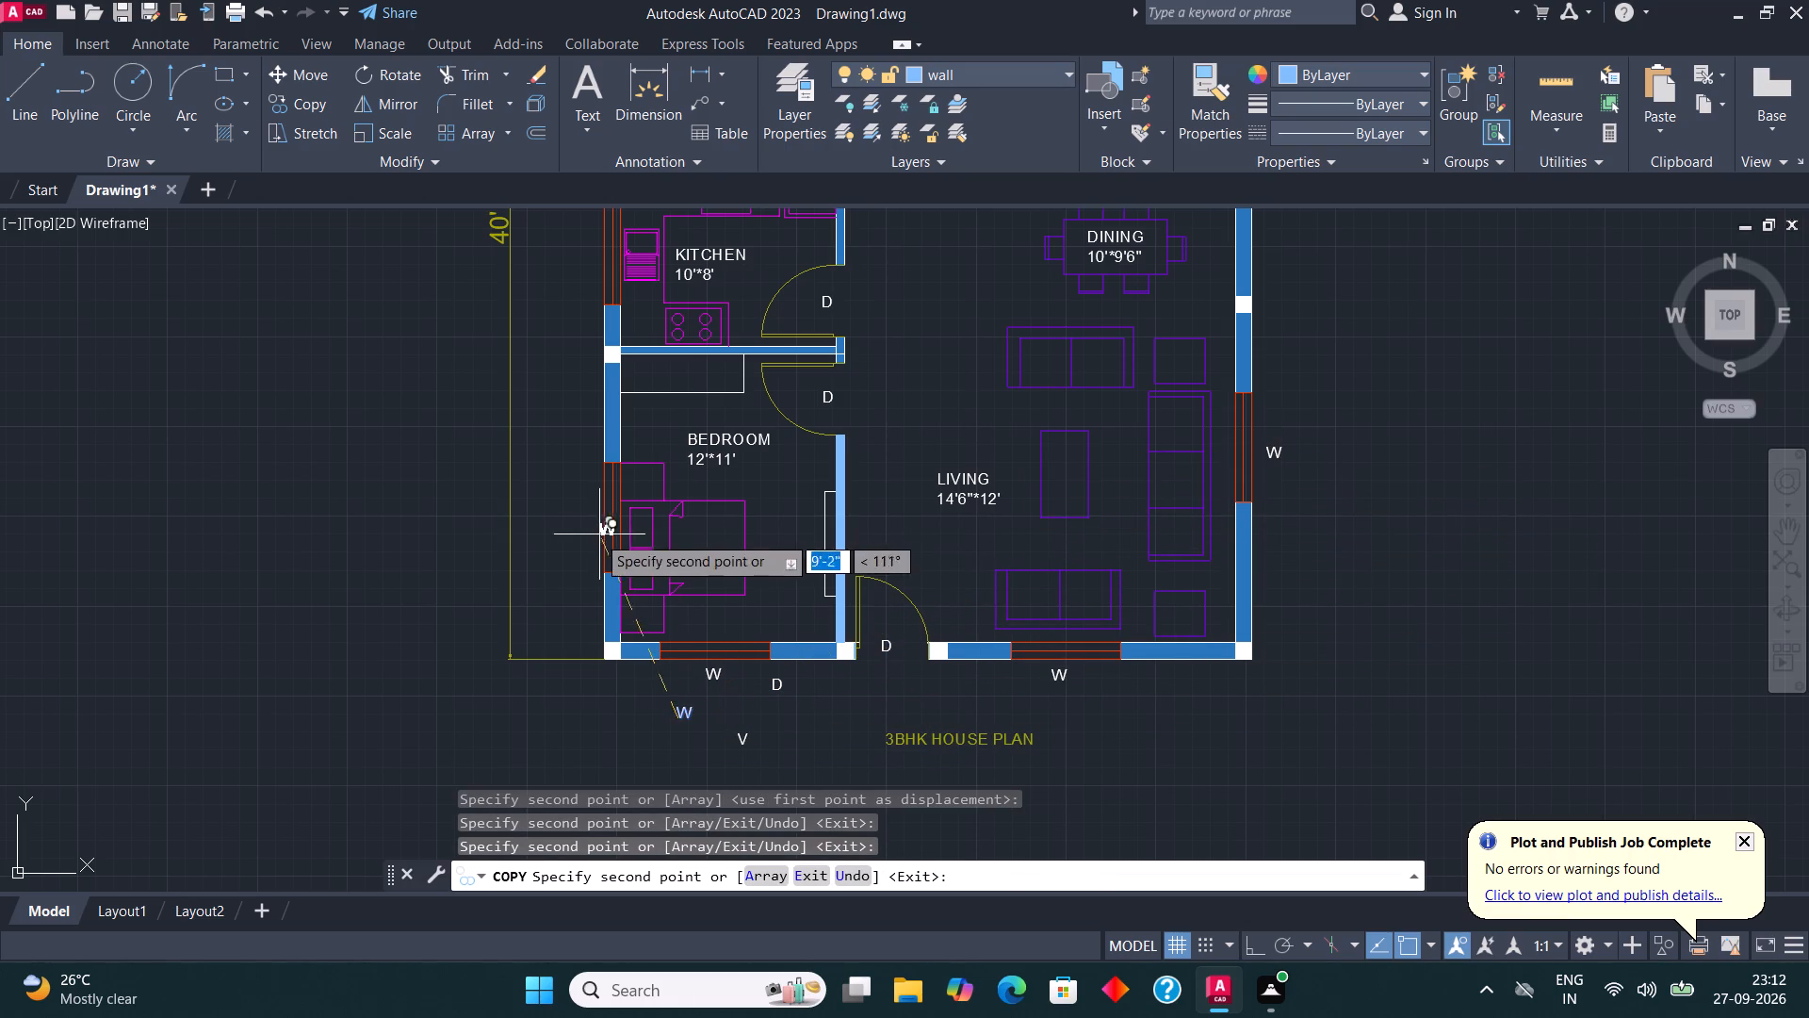
{"action": "left_click", "coordinate": [584, 520]}
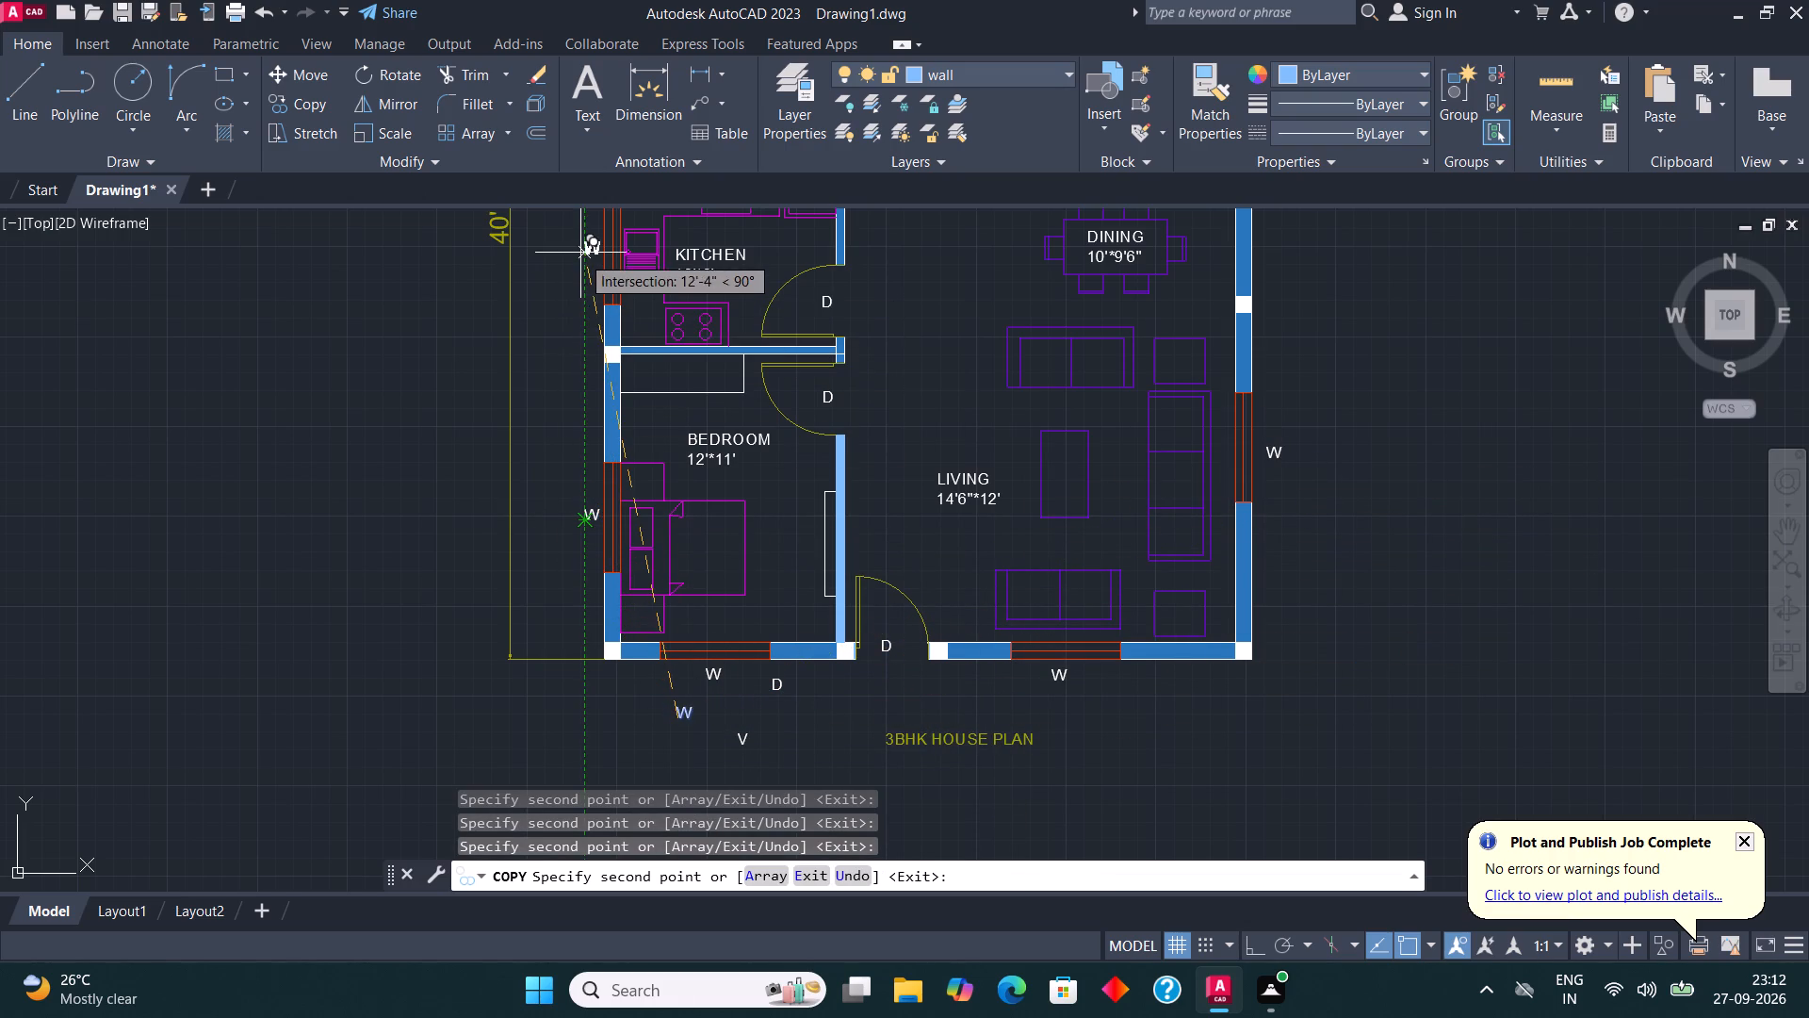
{"action": "left_click", "coordinate": [579, 247]}
Continue copying the W tag outside the side and rear windows of both upper bedrooms.
{"action": "scroll", "coordinate": [744, 672], "scroll_direction": "down", "scroll_amount": 3}
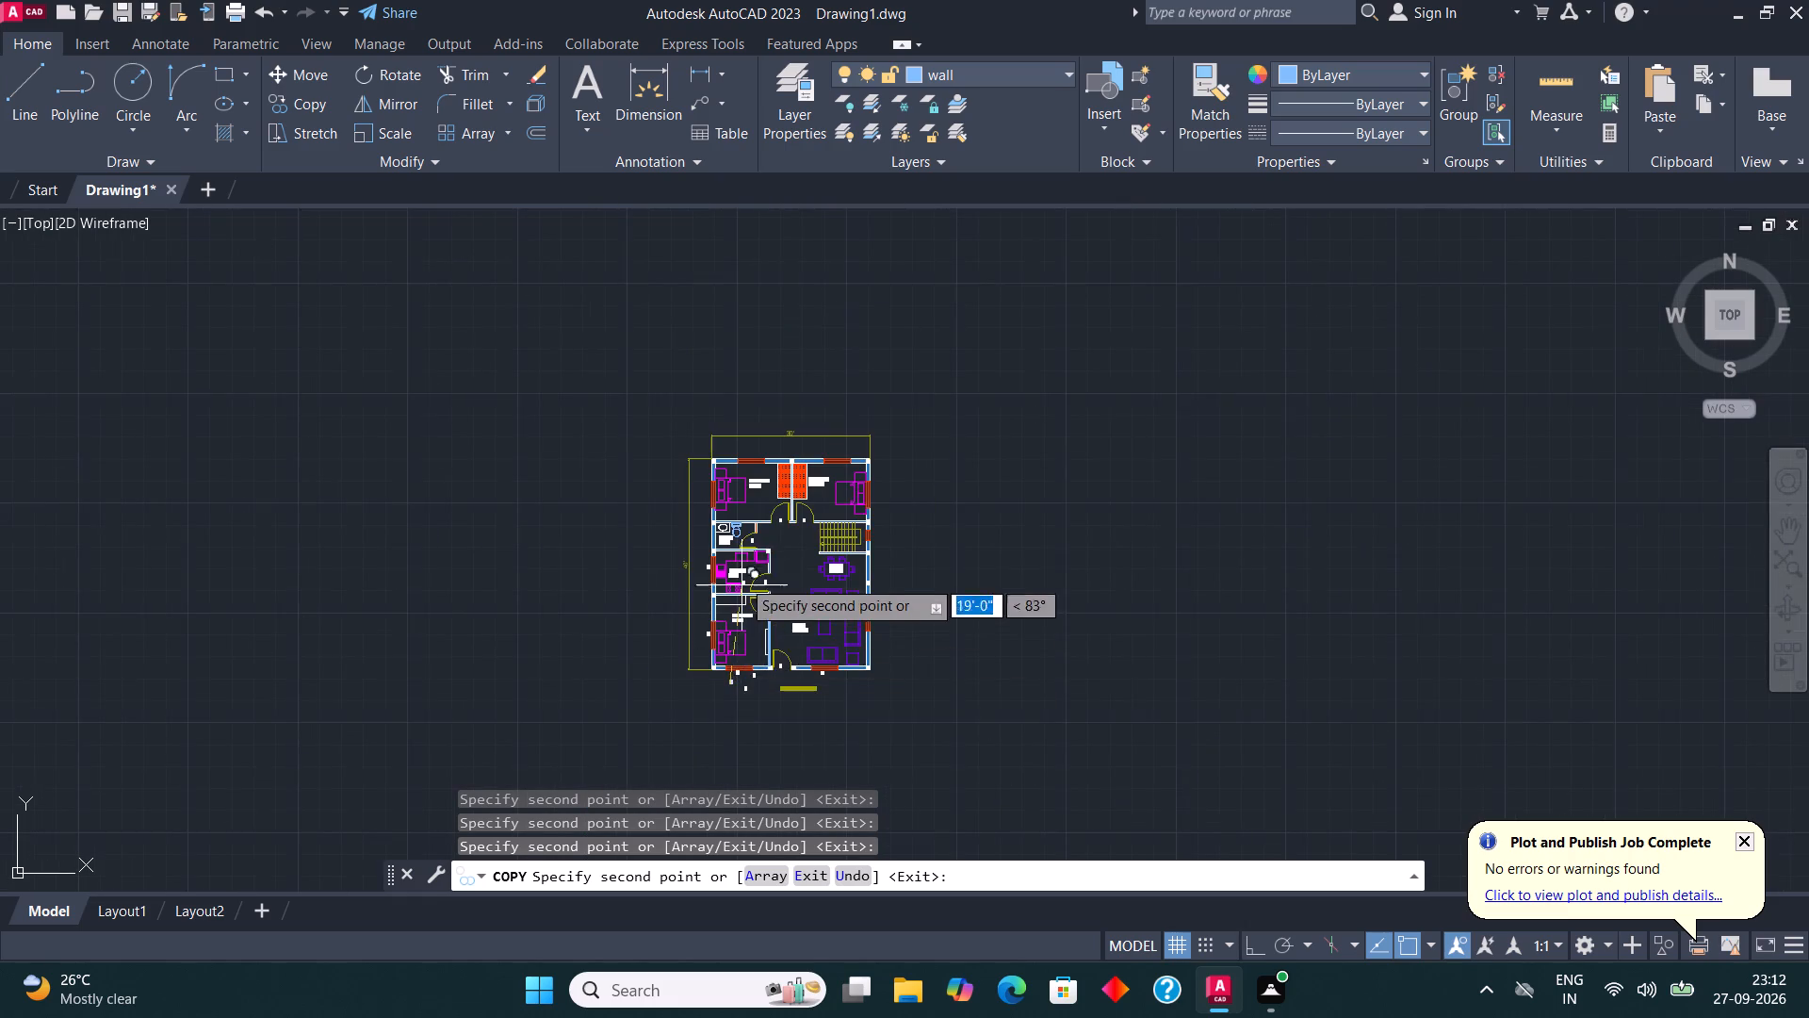
{"action": "scroll", "coordinate": [733, 519], "scroll_direction": "up", "scroll_amount": 3}
{"action": "left_click", "coordinate": [608, 421]}
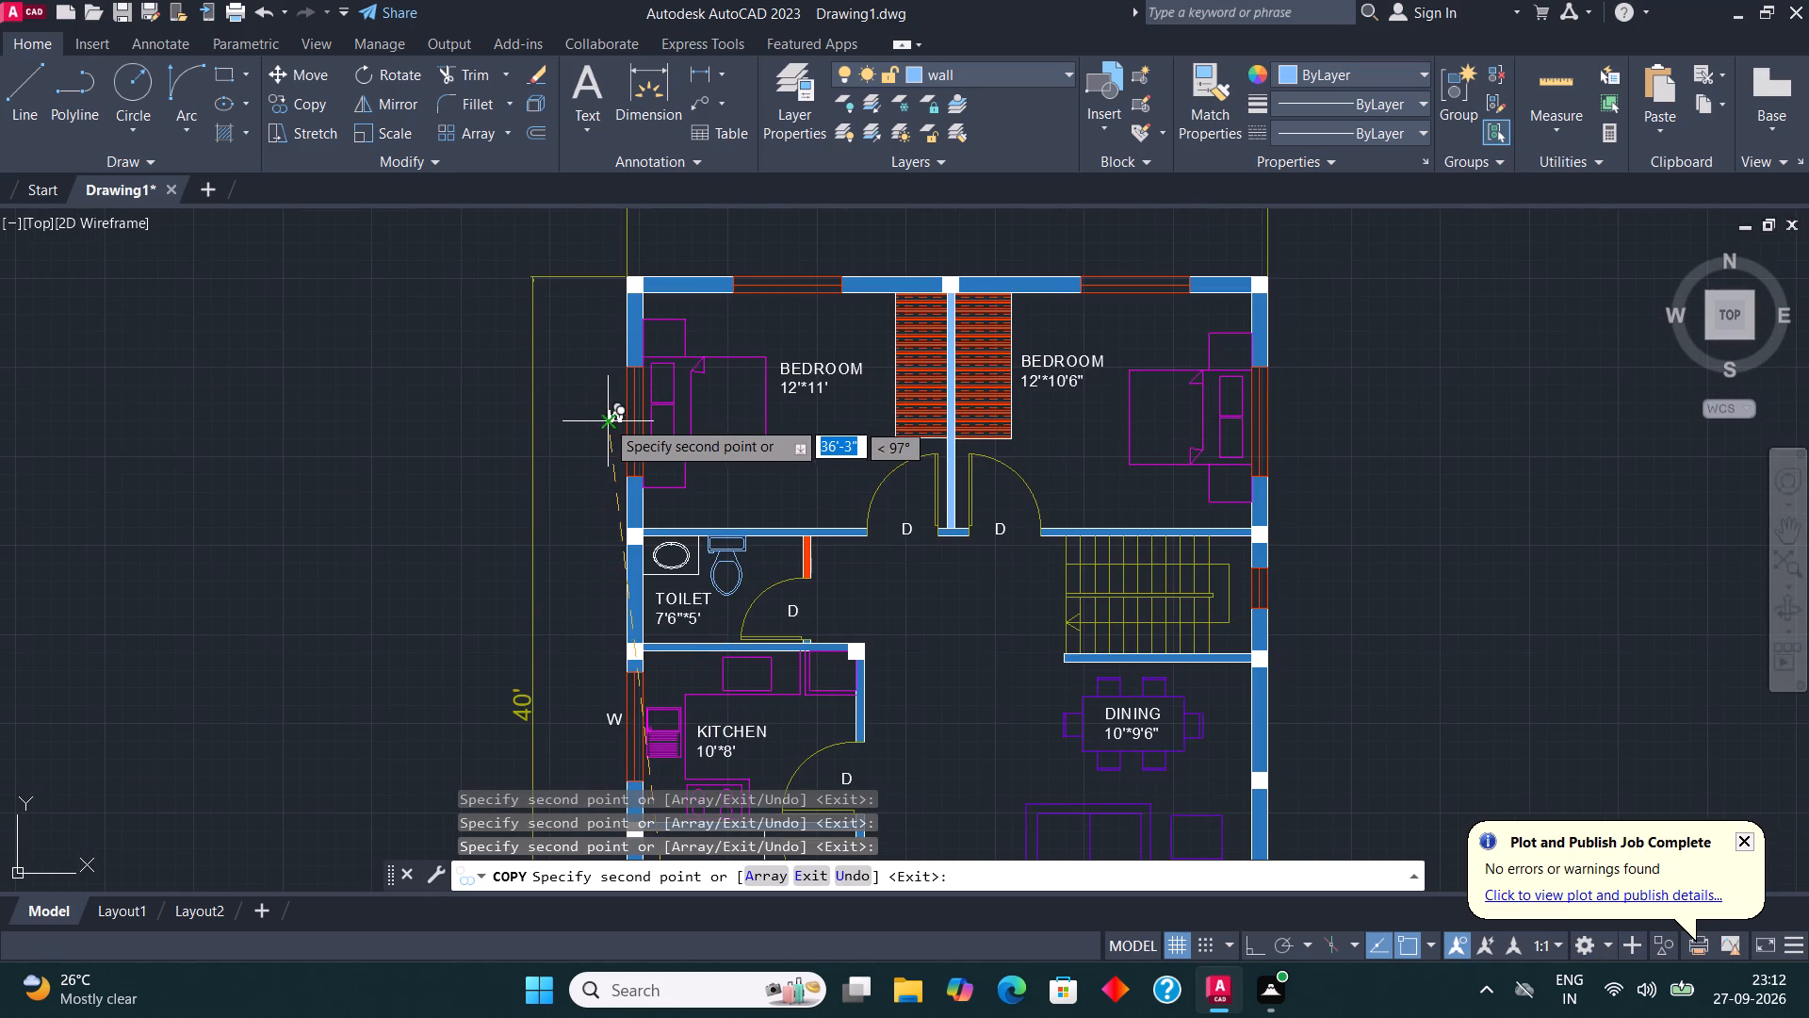
{"action": "left_click", "coordinate": [776, 264]}
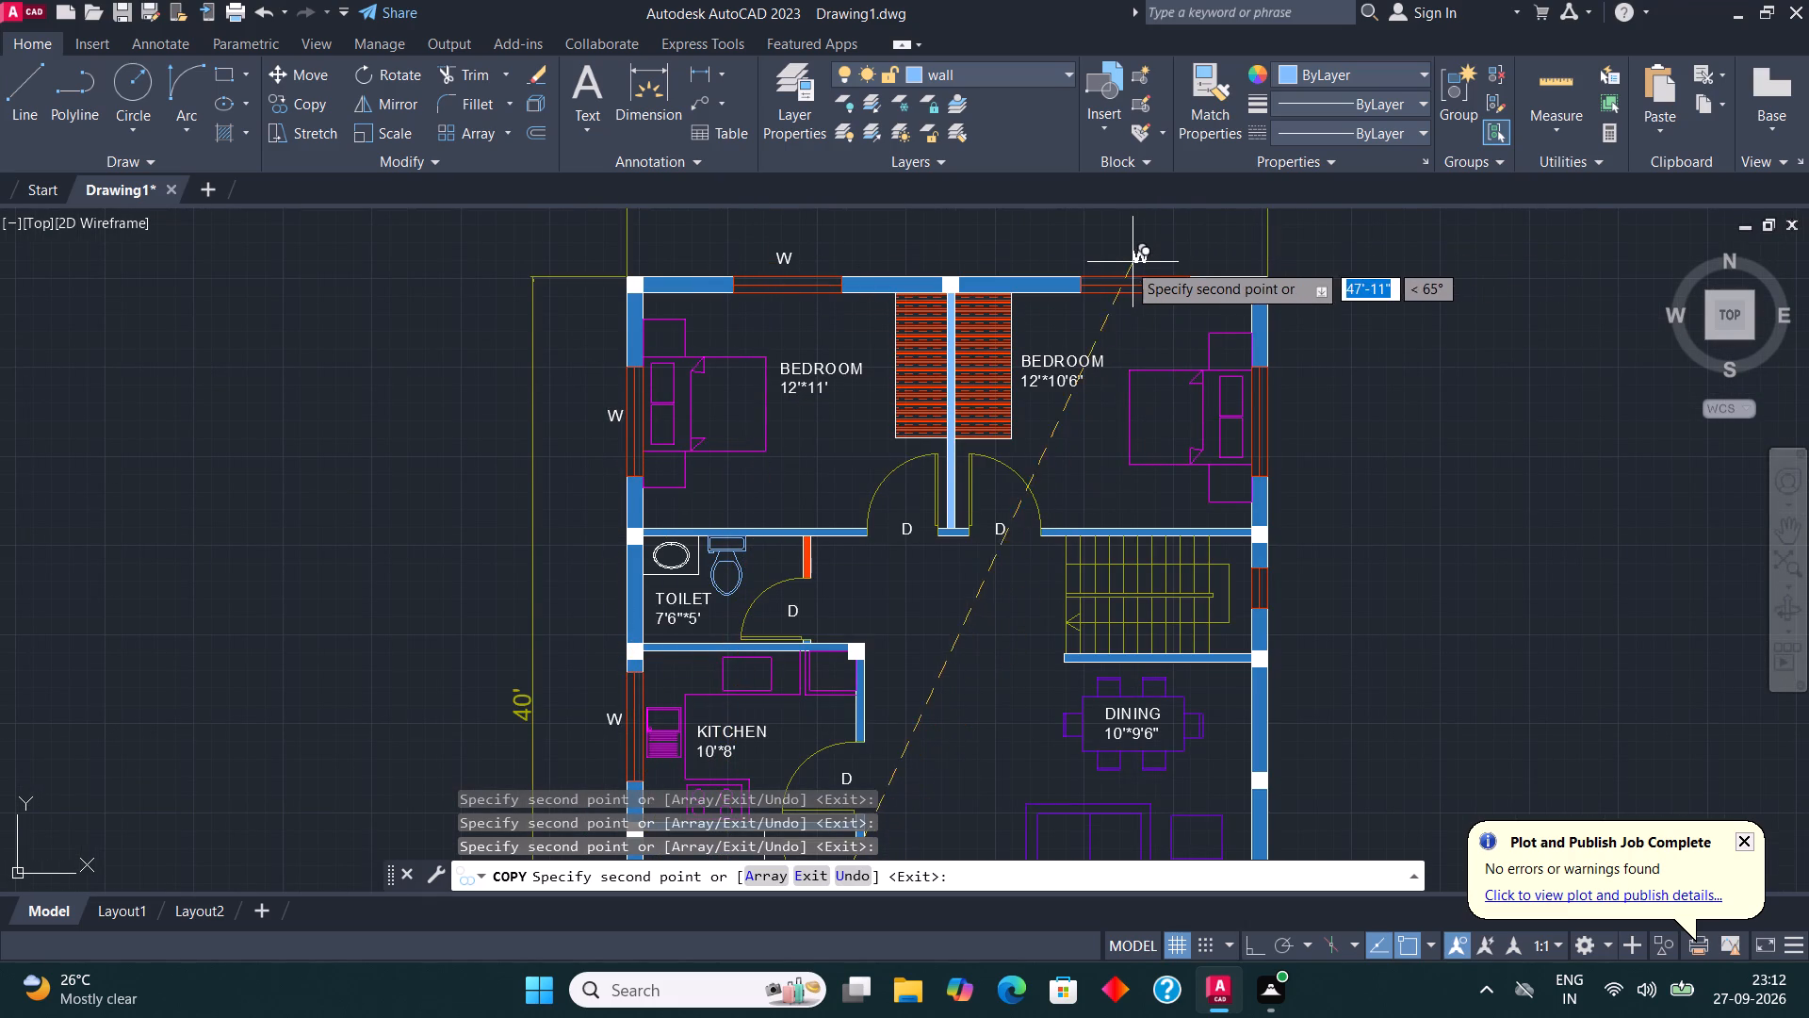
{"action": "left_click", "coordinate": [1116, 264]}
{"action": "left_click", "coordinate": [1277, 410]}
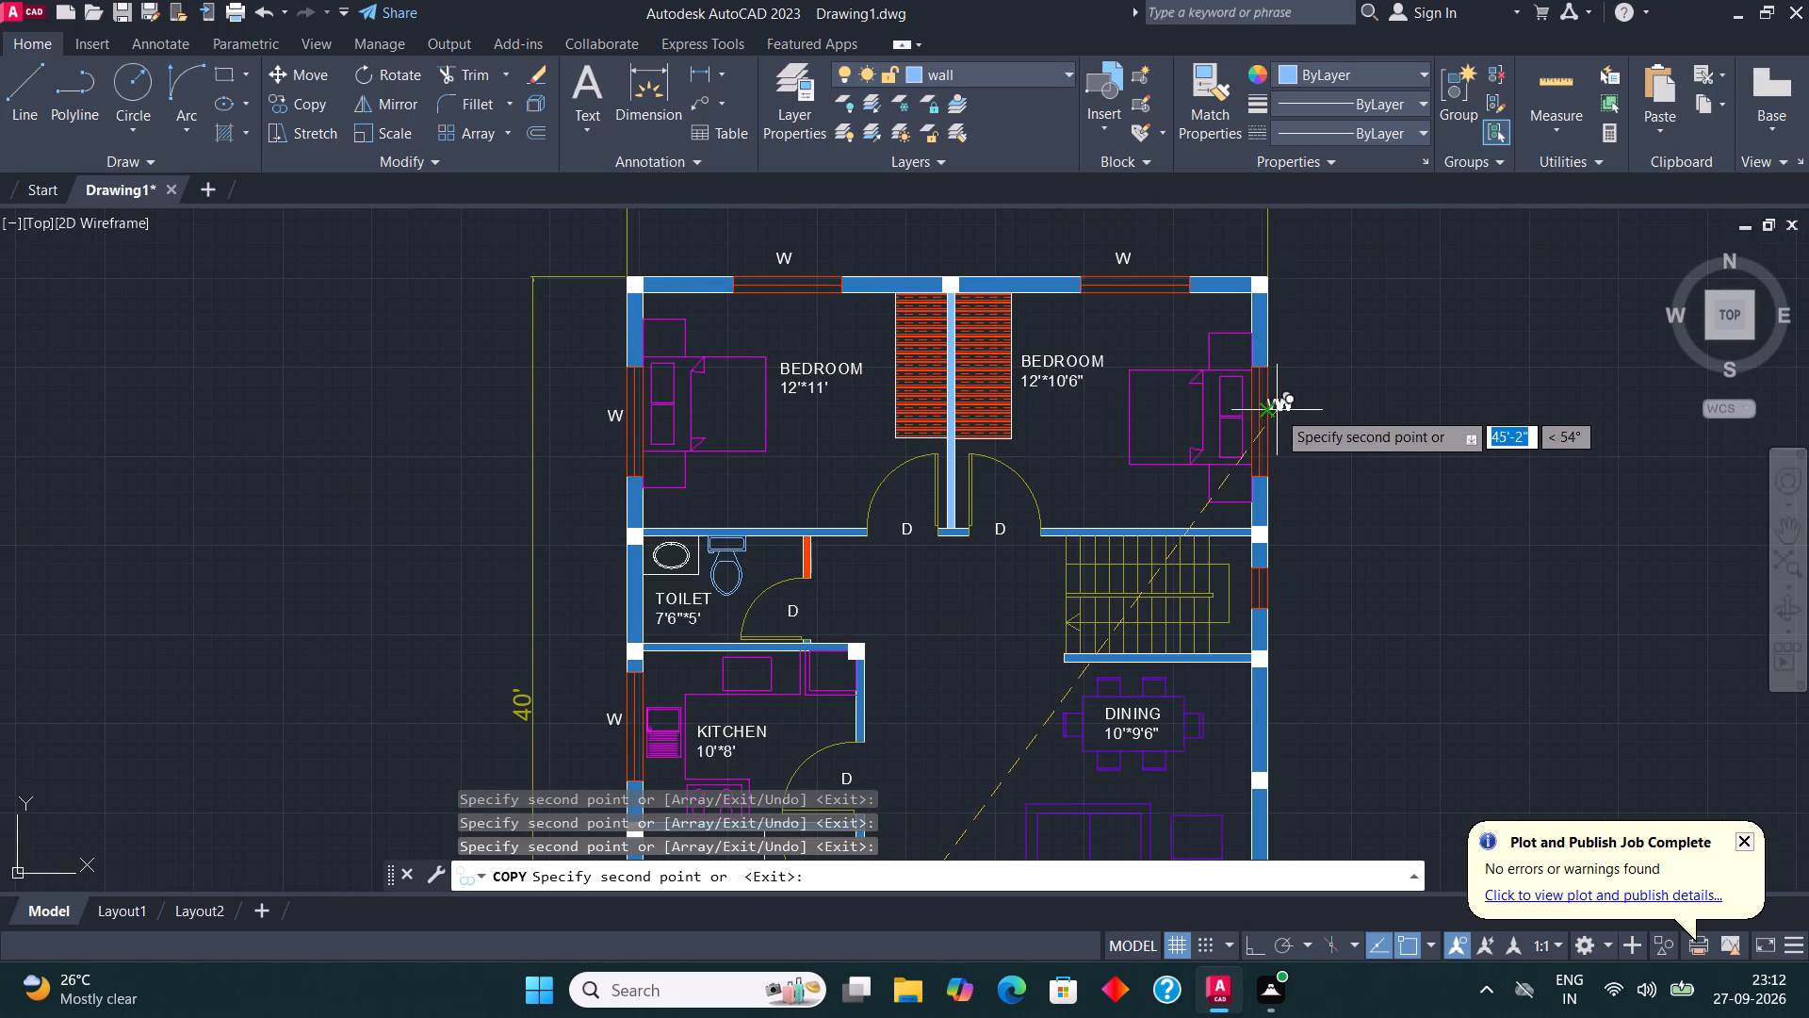
{"action": "scroll", "coordinate": [1237, 407], "scroll_direction": "down", "scroll_amount": 2}
{"action": "scroll", "coordinate": [1288, 527], "scroll_direction": "up", "scroll_amount": 2}
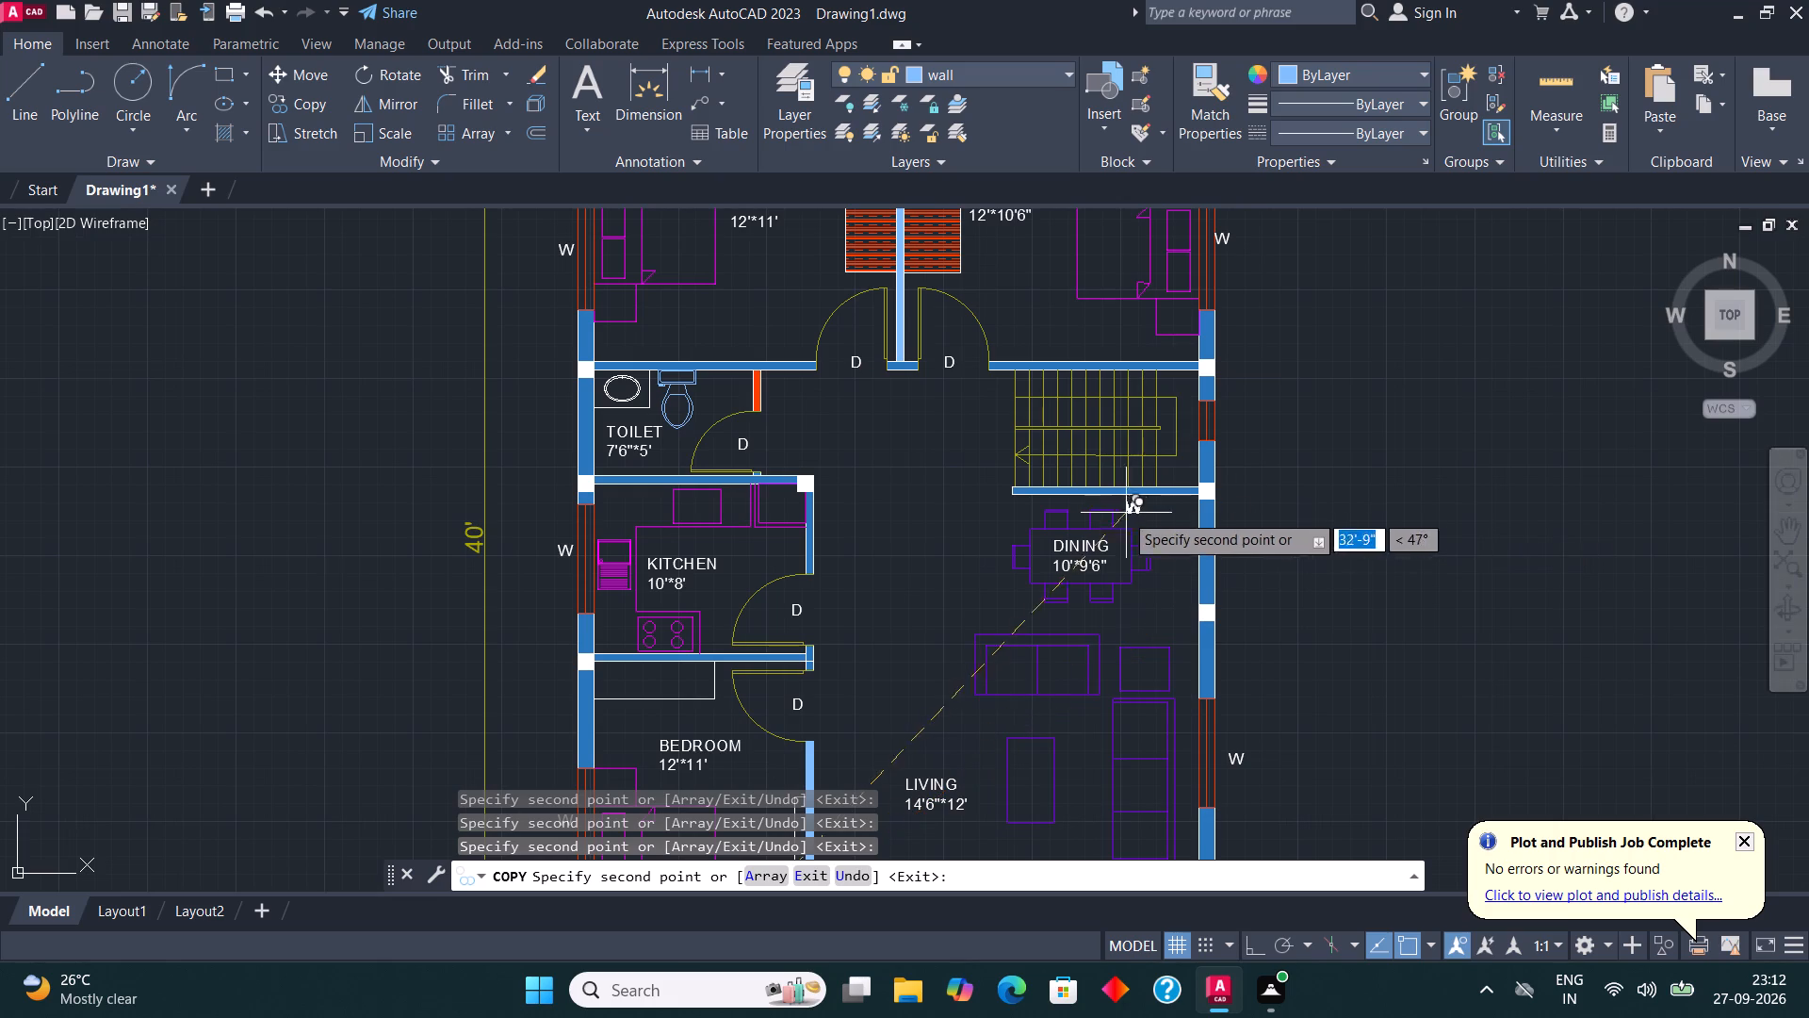
{"action": "scroll", "coordinate": [1047, 435], "scroll_direction": "down", "scroll_amount": 1}
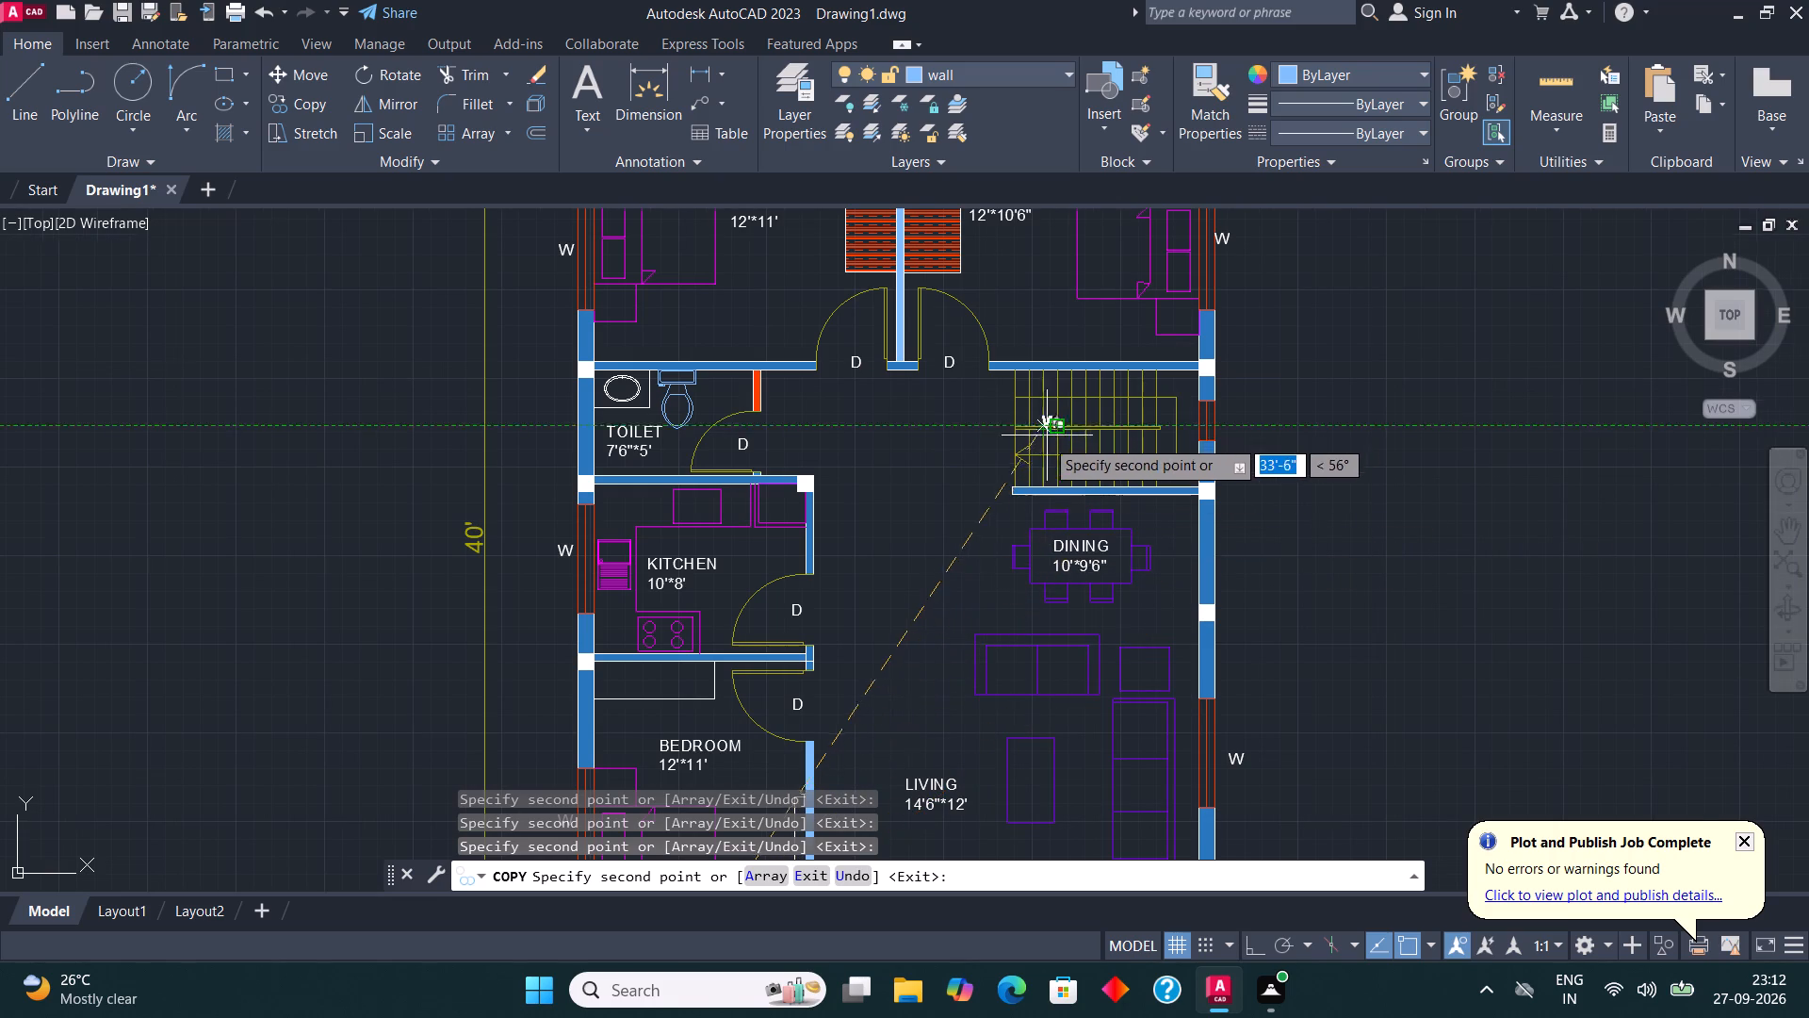
{"action": "key", "text": "Escape"}
Make the window layer current and draw a rectangle about 2'-2" long across the thickness of the toilet's outer wall.
{"action": "scroll", "coordinate": [773, 407], "scroll_direction": "up", "scroll_amount": 3}
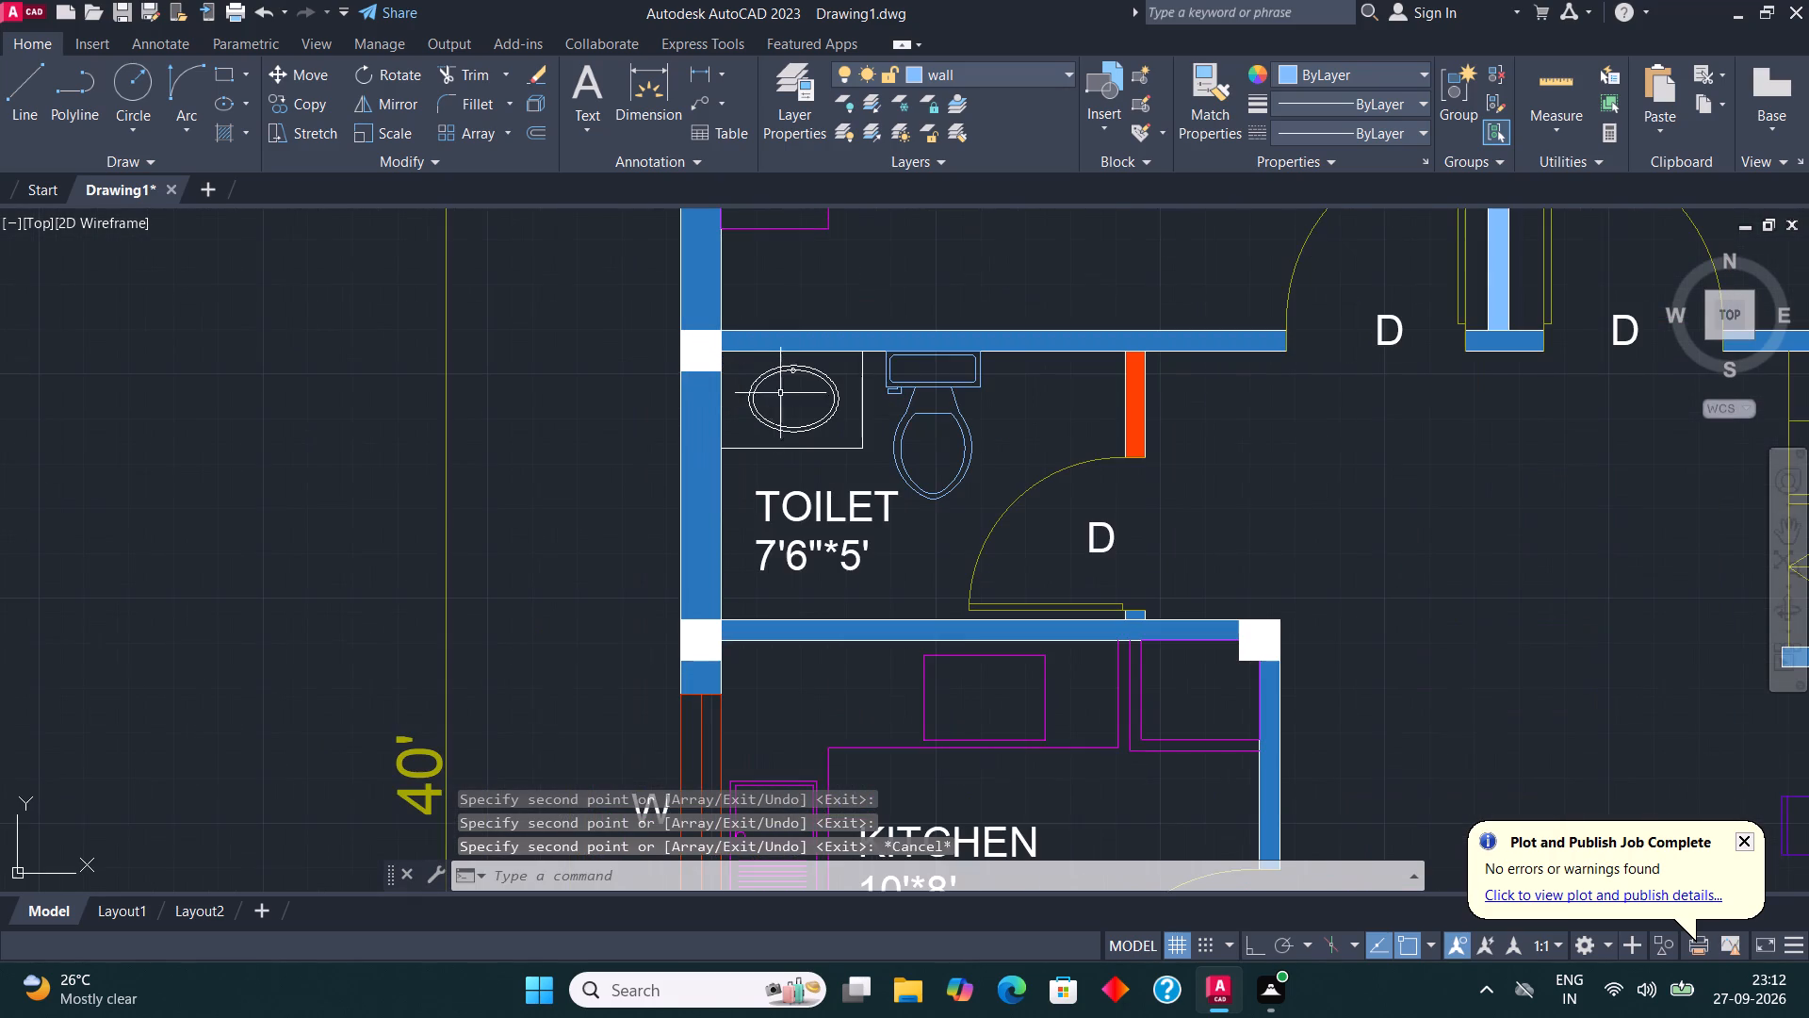
{"action": "left_click", "coordinate": [968, 71]}
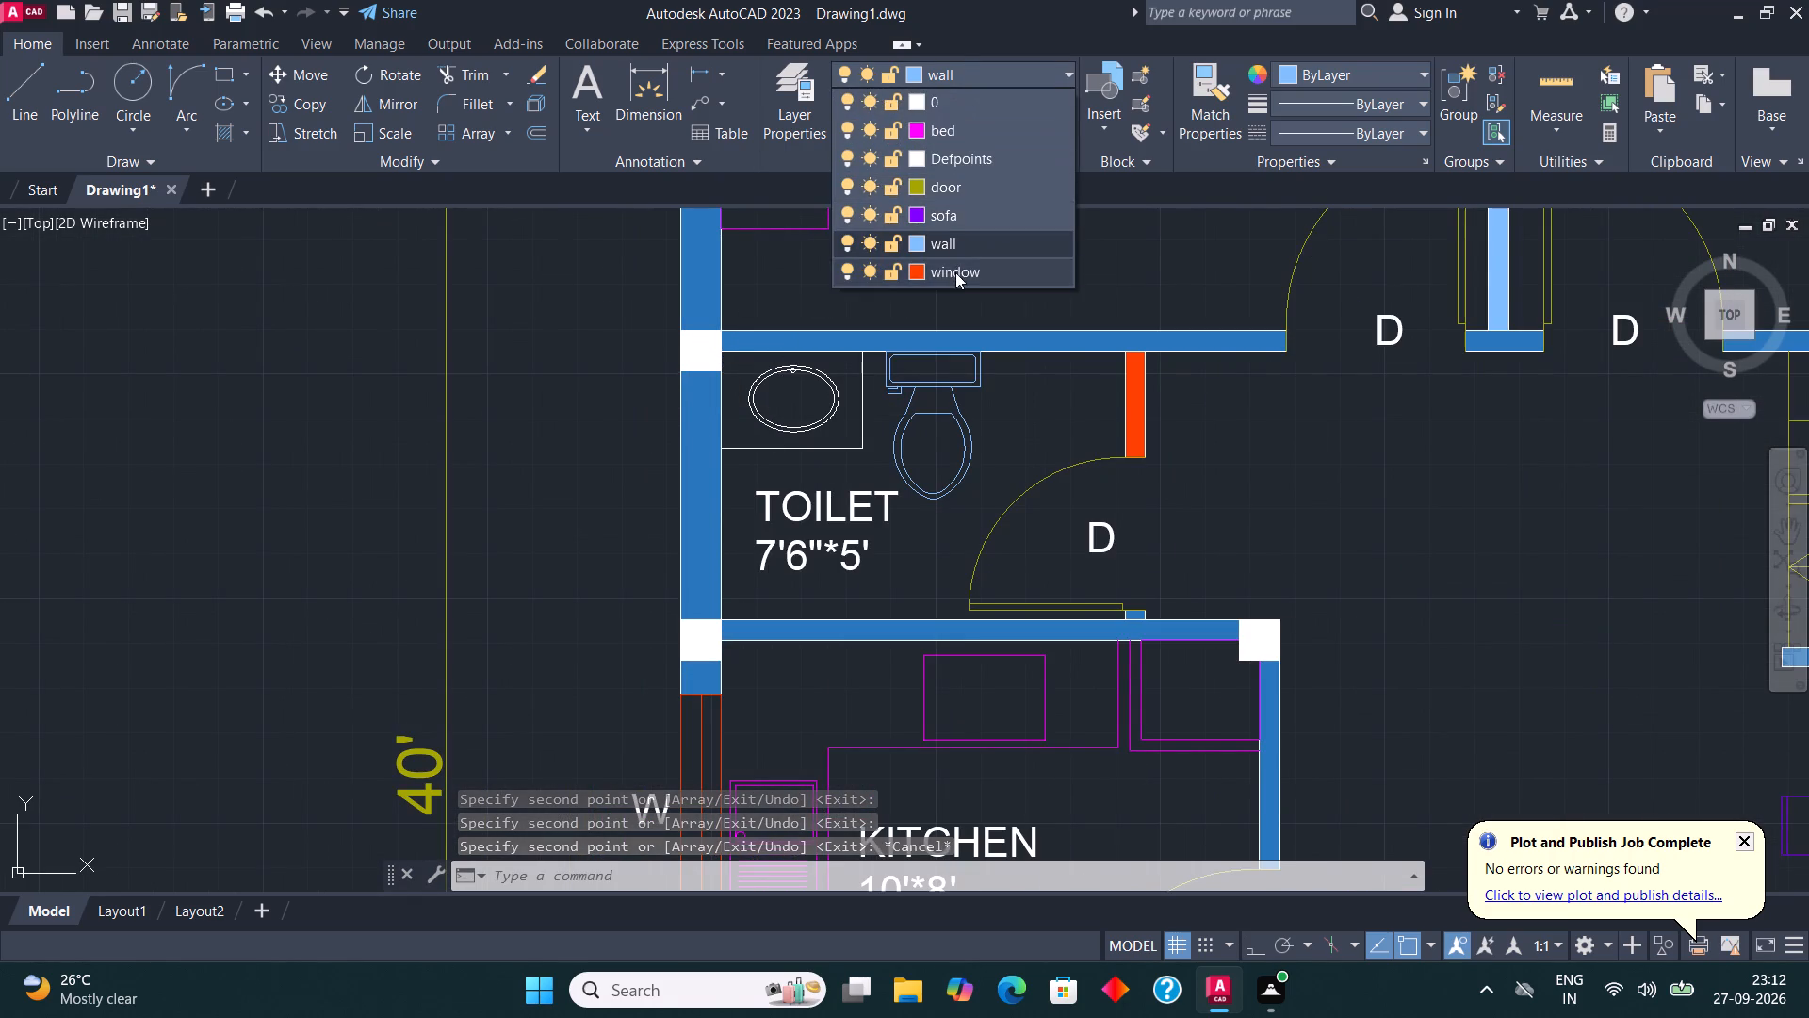
{"action": "left_click", "coordinate": [955, 273]}
{"action": "left_click", "coordinate": [220, 80]}
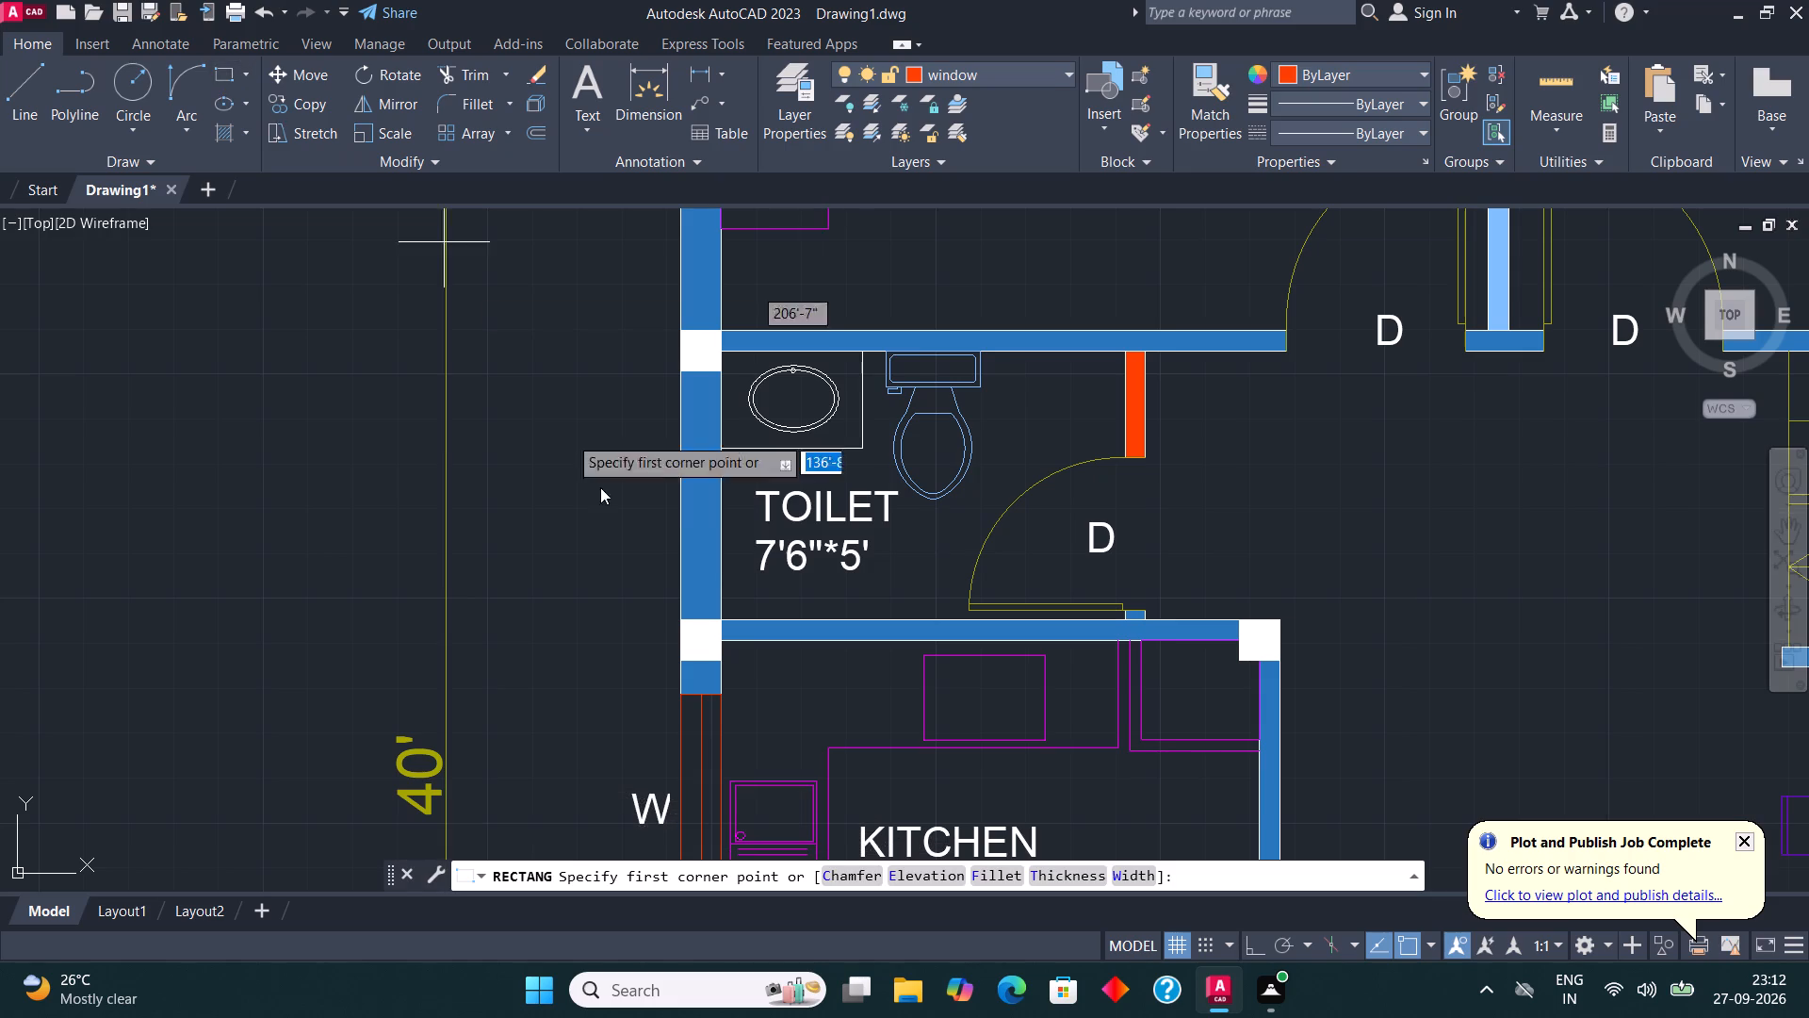
{"action": "left_click", "coordinate": [680, 551]}
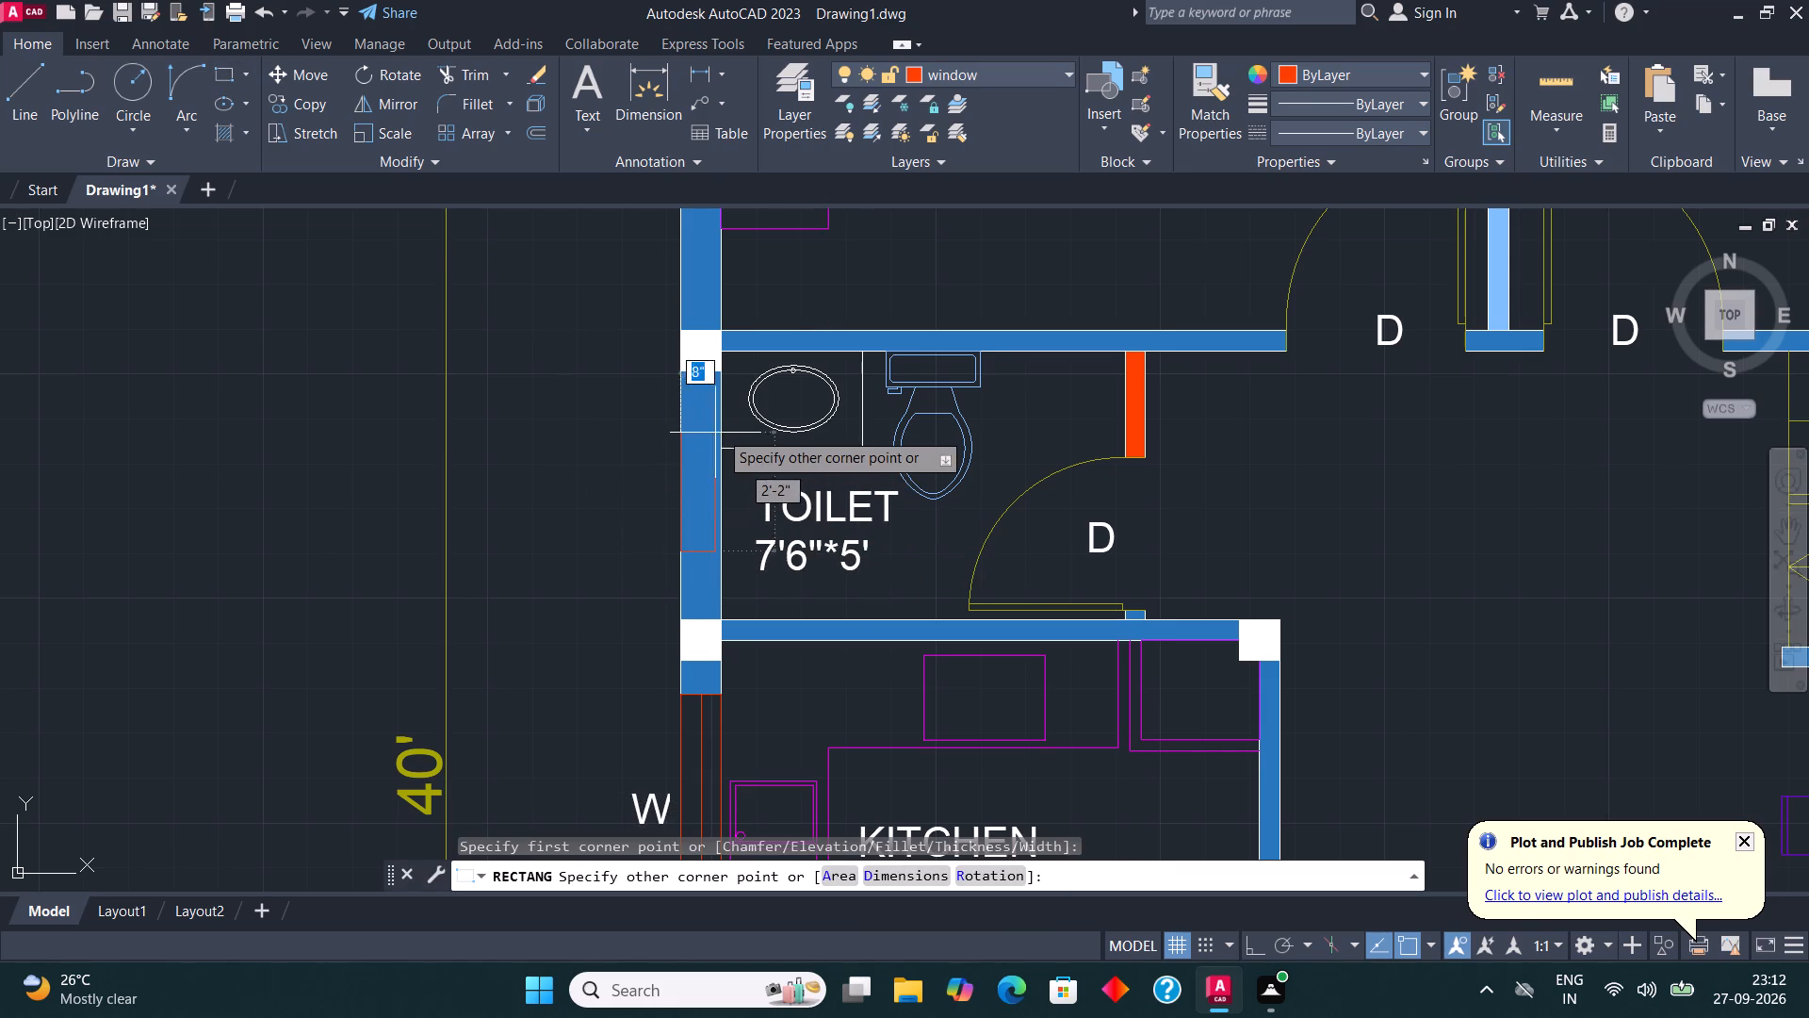
{"action": "left_click", "coordinate": [723, 429]}
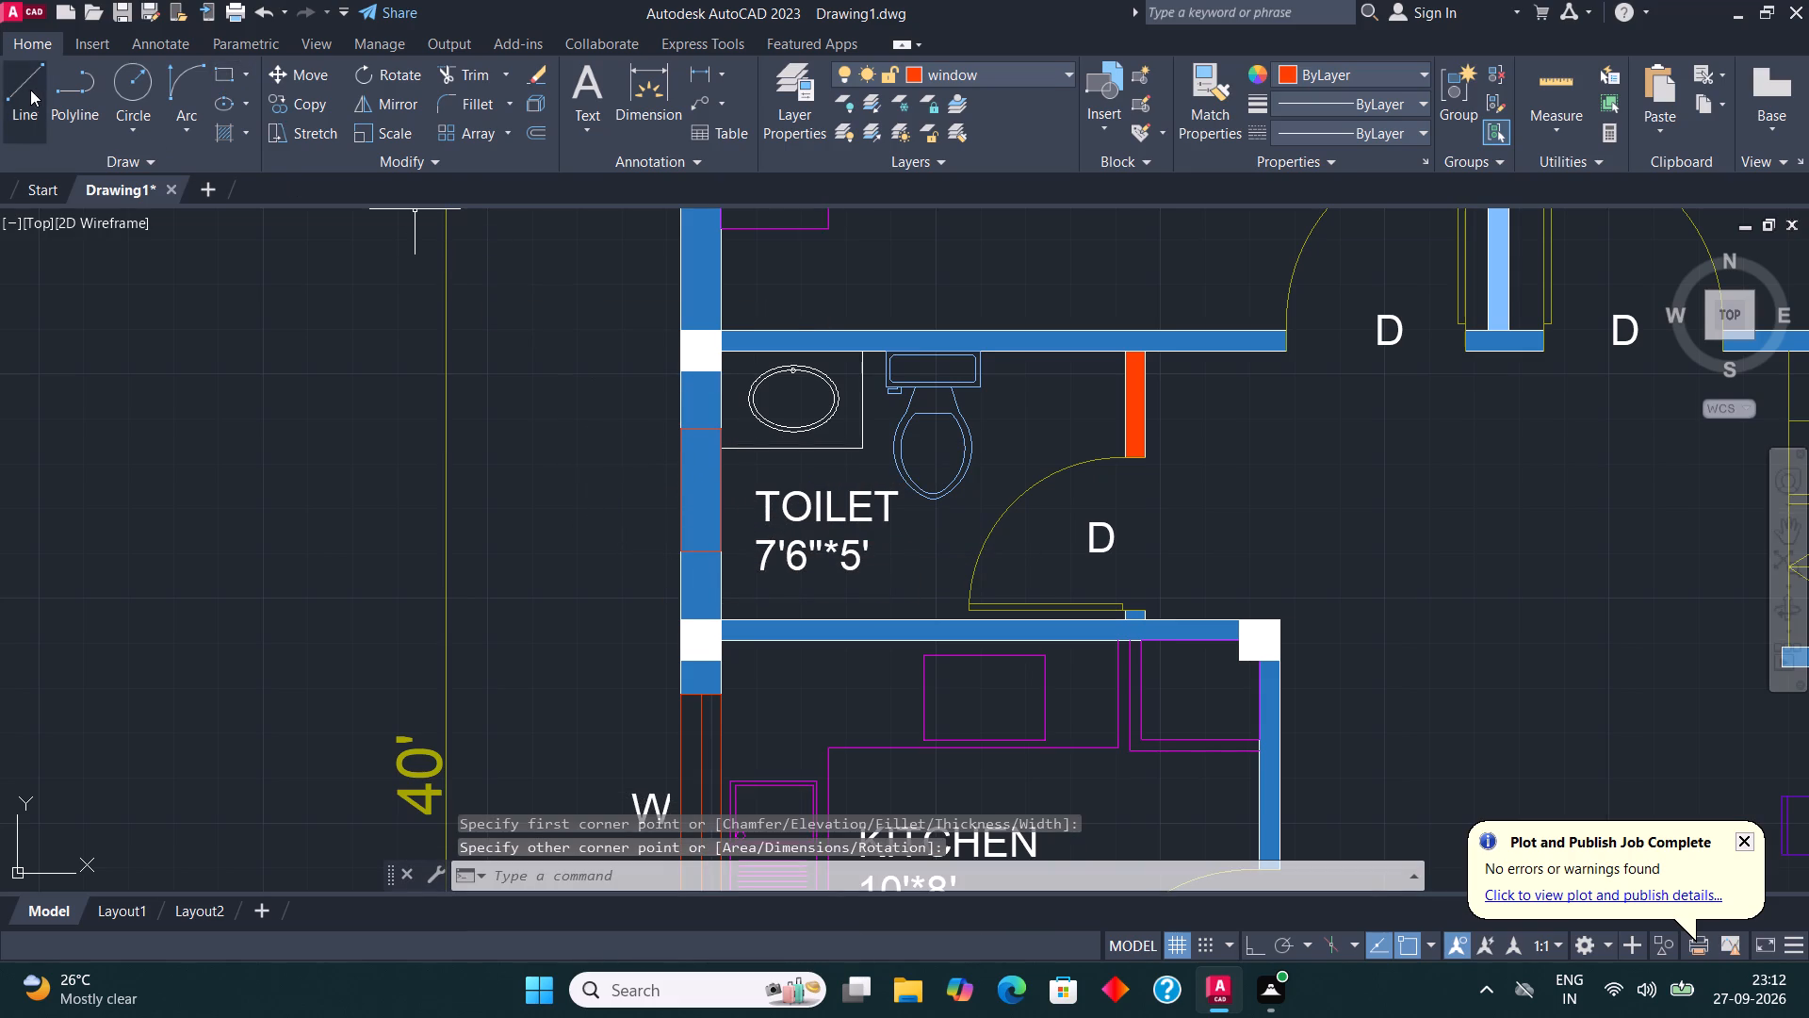
Draw a line along the middle of the toilet ventilator, between the midpoints of its two short edges.
{"action": "left_click", "coordinate": [28, 87]}
{"action": "left_click", "coordinate": [697, 550]}
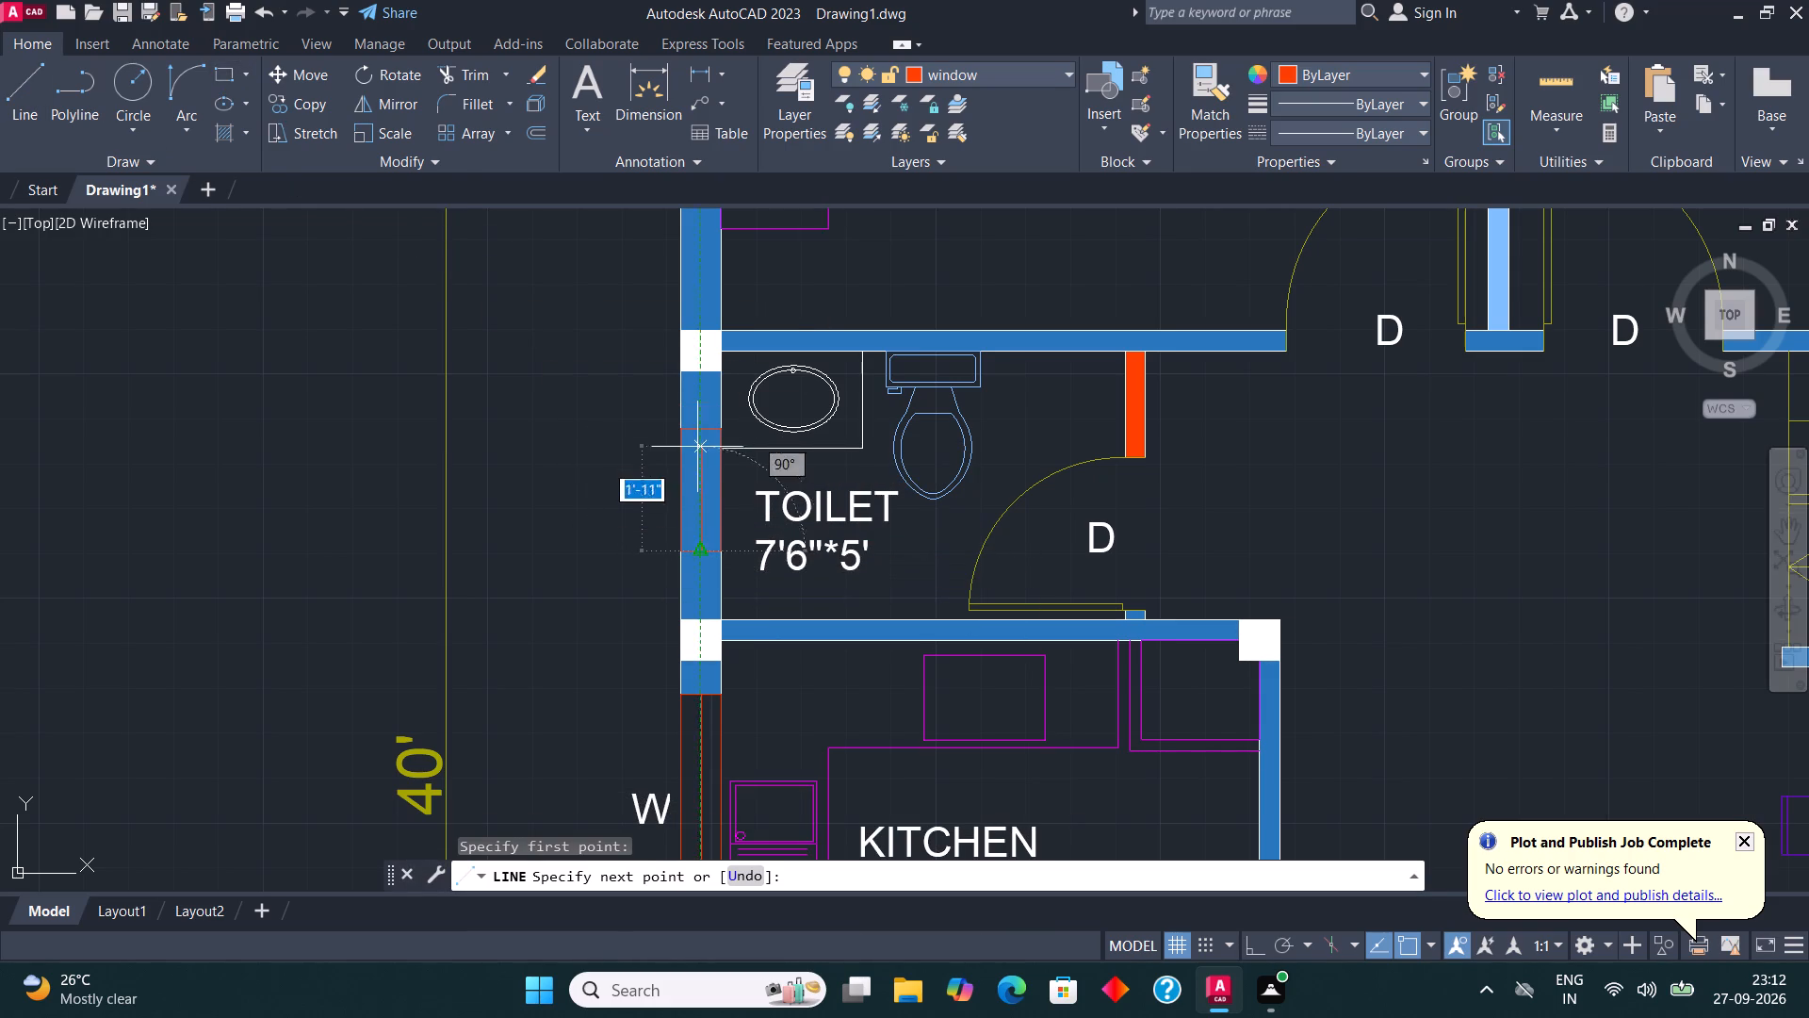
{"action": "left_click", "coordinate": [699, 429]}
{"action": "key", "text": "Escape"}
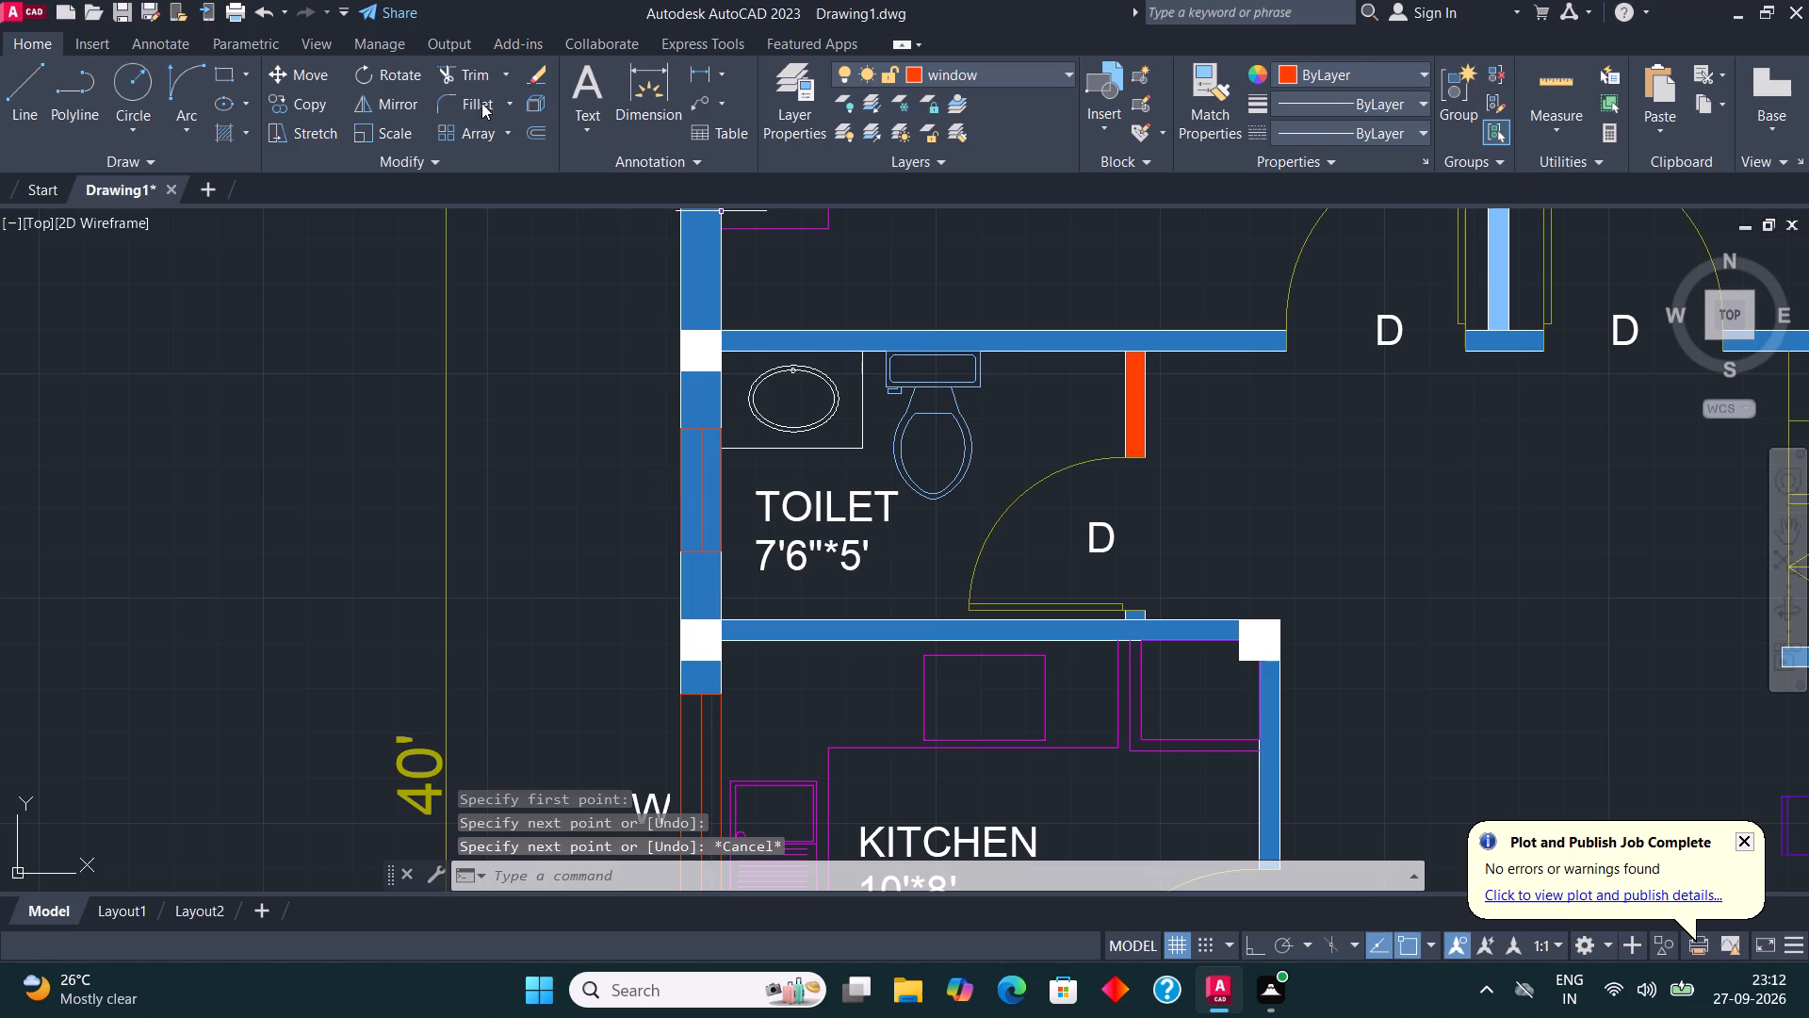
Trim both halves of the wall fill out of the toilet ventilator opening.
{"action": "left_click", "coordinate": [476, 75]}
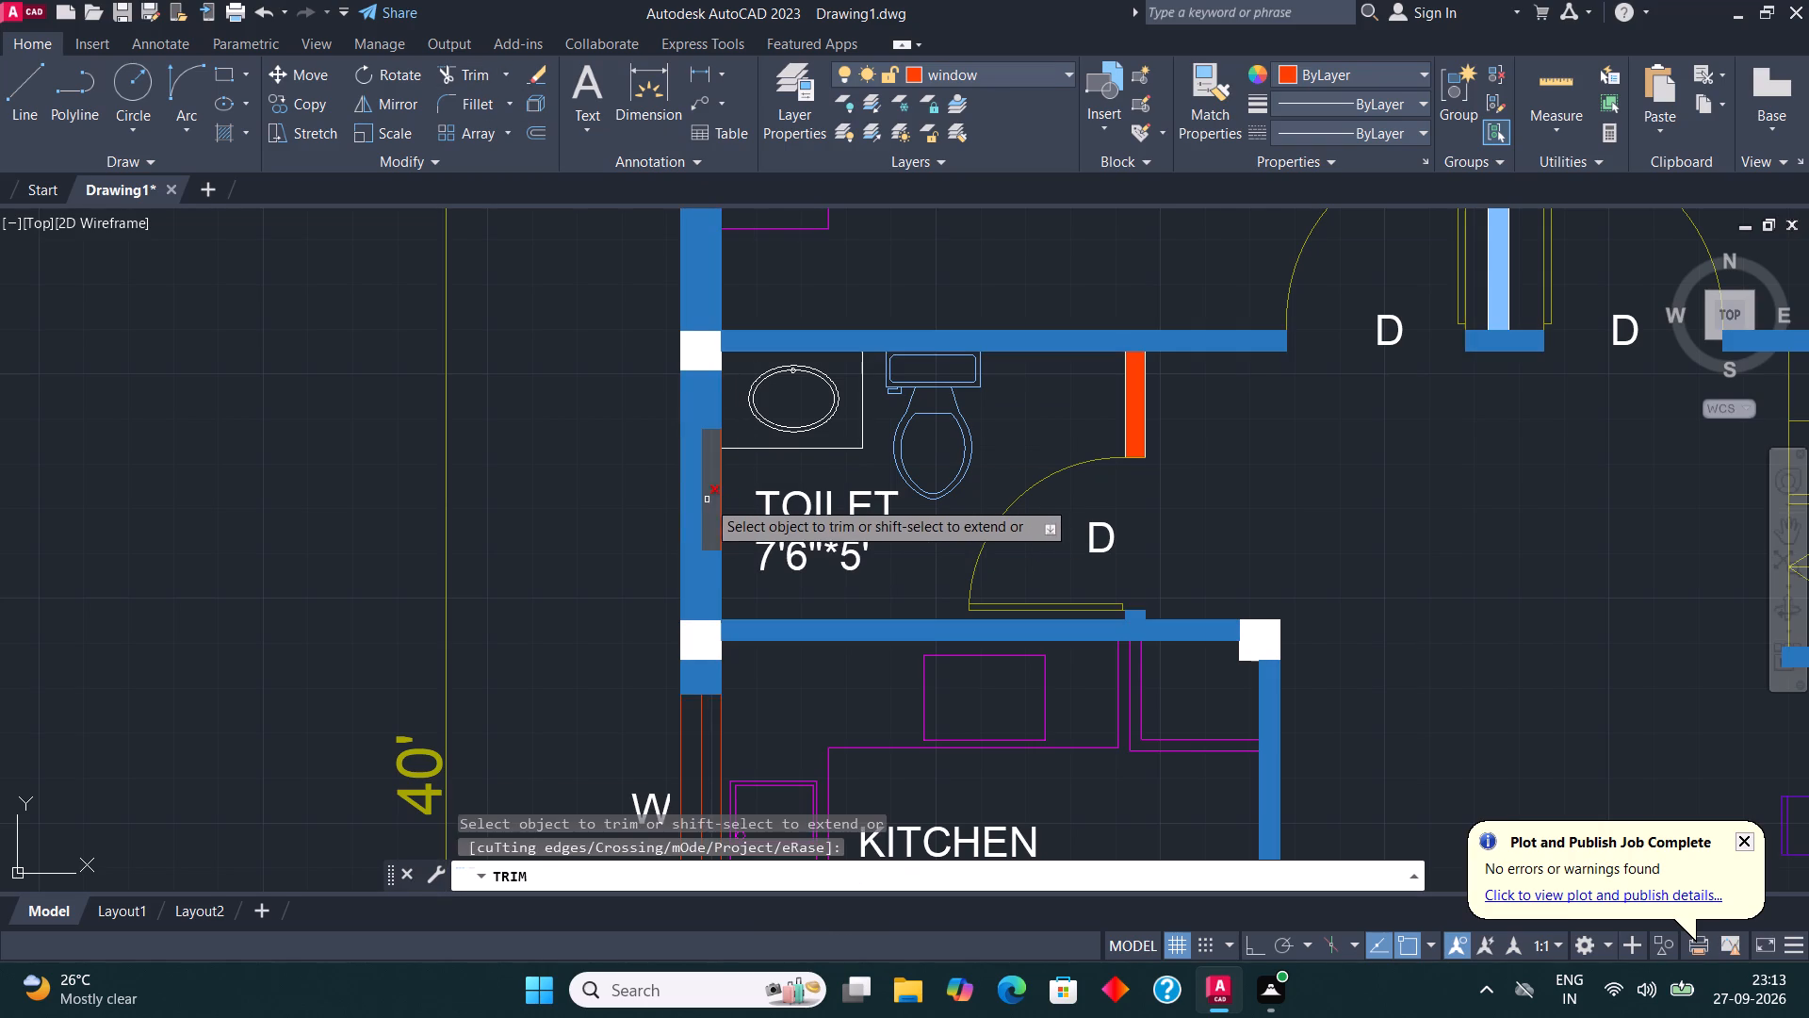
{"action": "left_click", "coordinate": [706, 497]}
{"action": "left_click", "coordinate": [691, 486]}
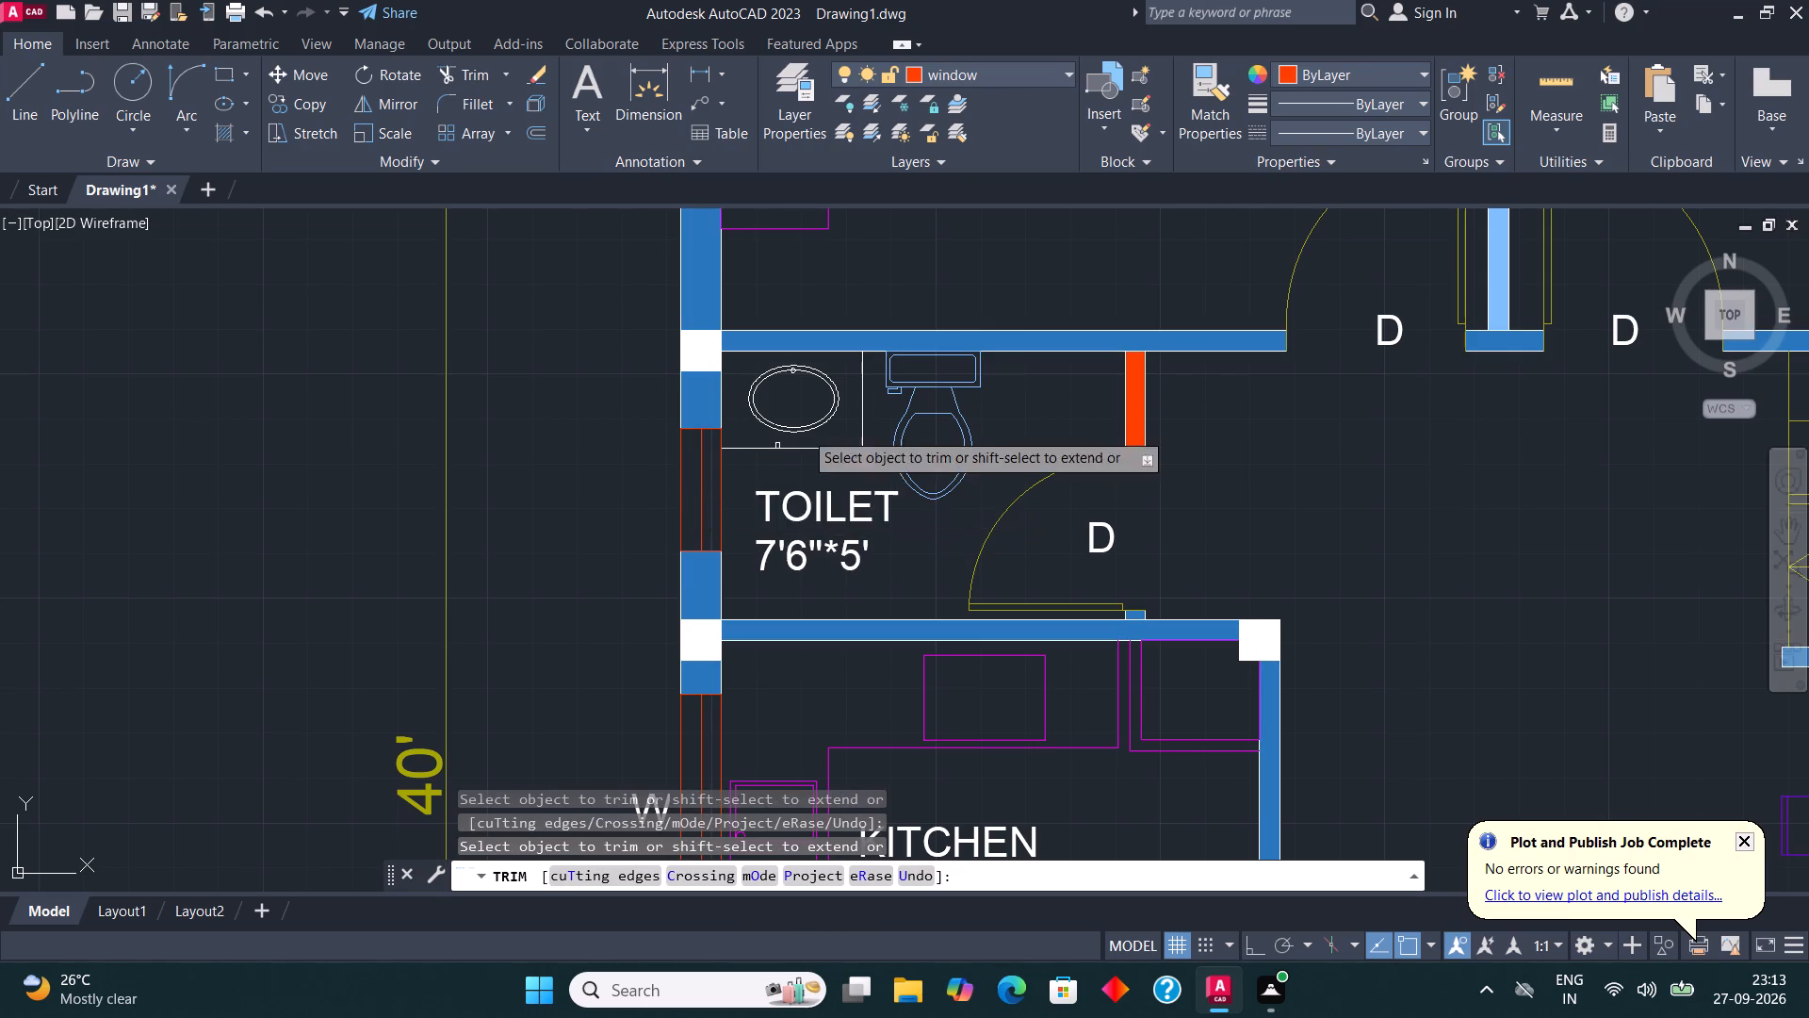
{"action": "scroll", "coordinate": [875, 401], "scroll_direction": "down", "scroll_amount": 2}
{"action": "key", "text": "Escape"}
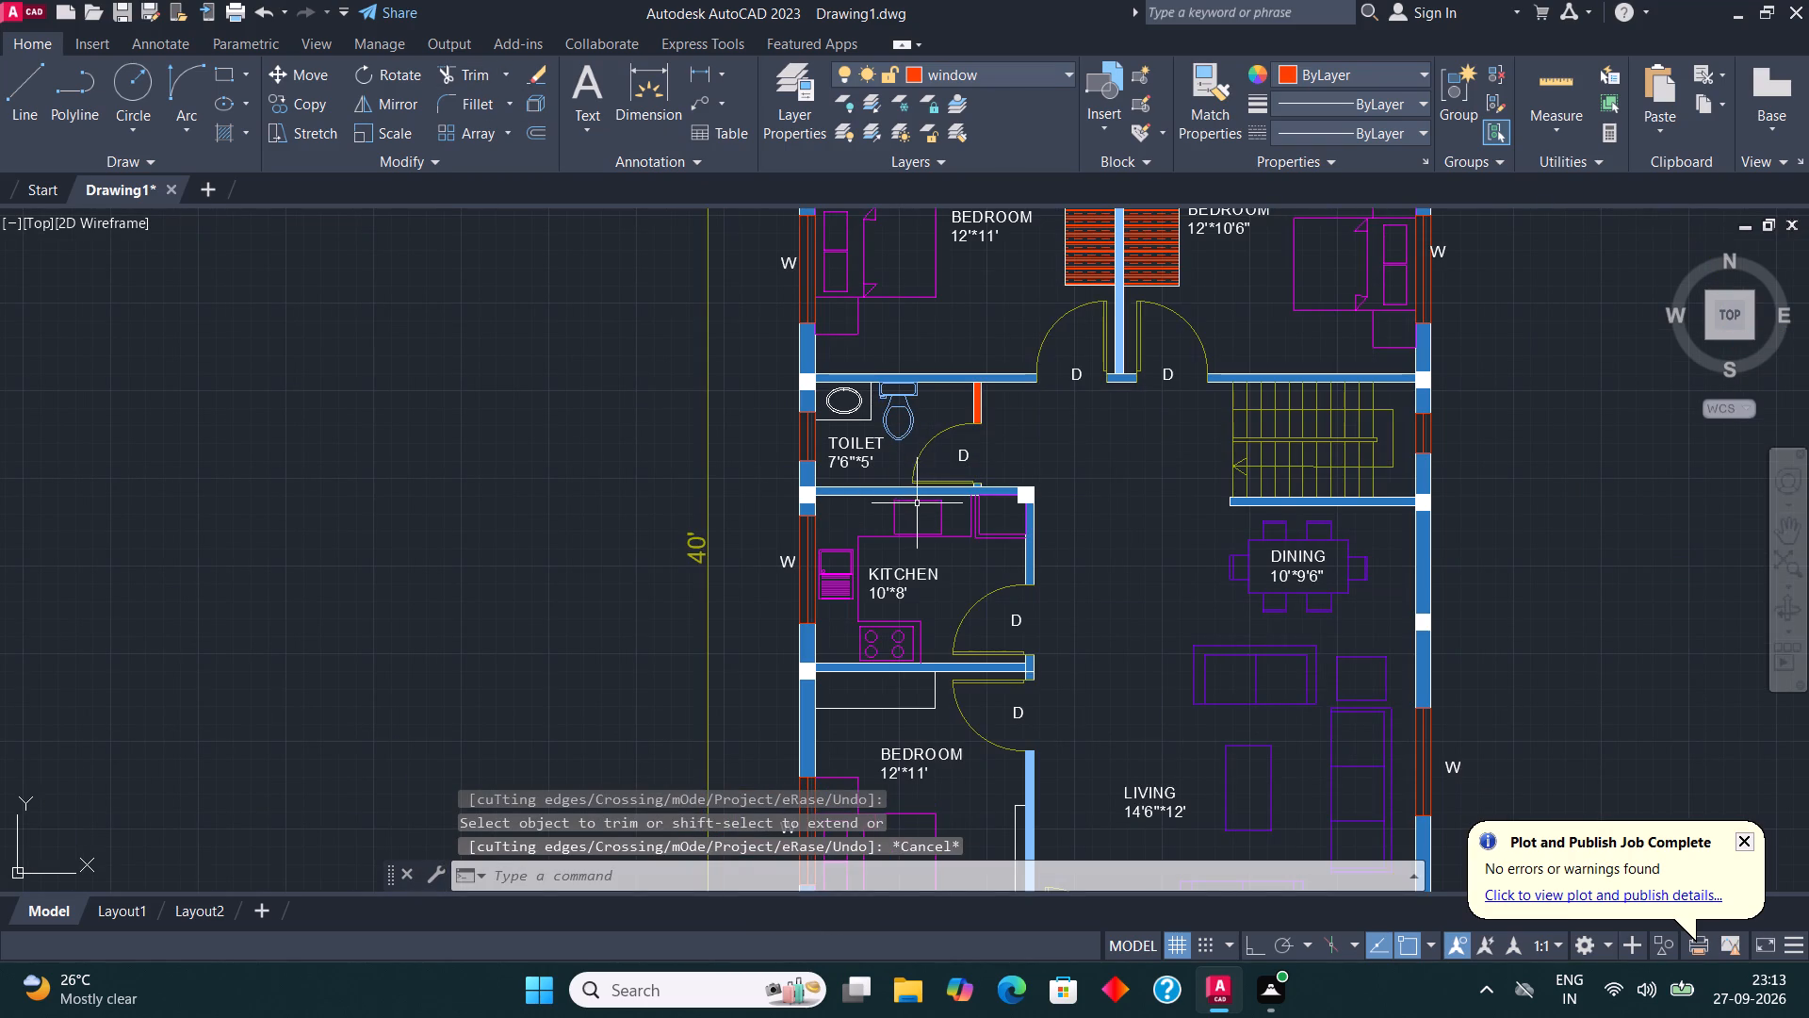
Copy the V tag outside the toilet ventilator and outside the window beside the staircase.
{"action": "scroll", "coordinate": [947, 444], "scroll_direction": "down", "scroll_amount": 1}
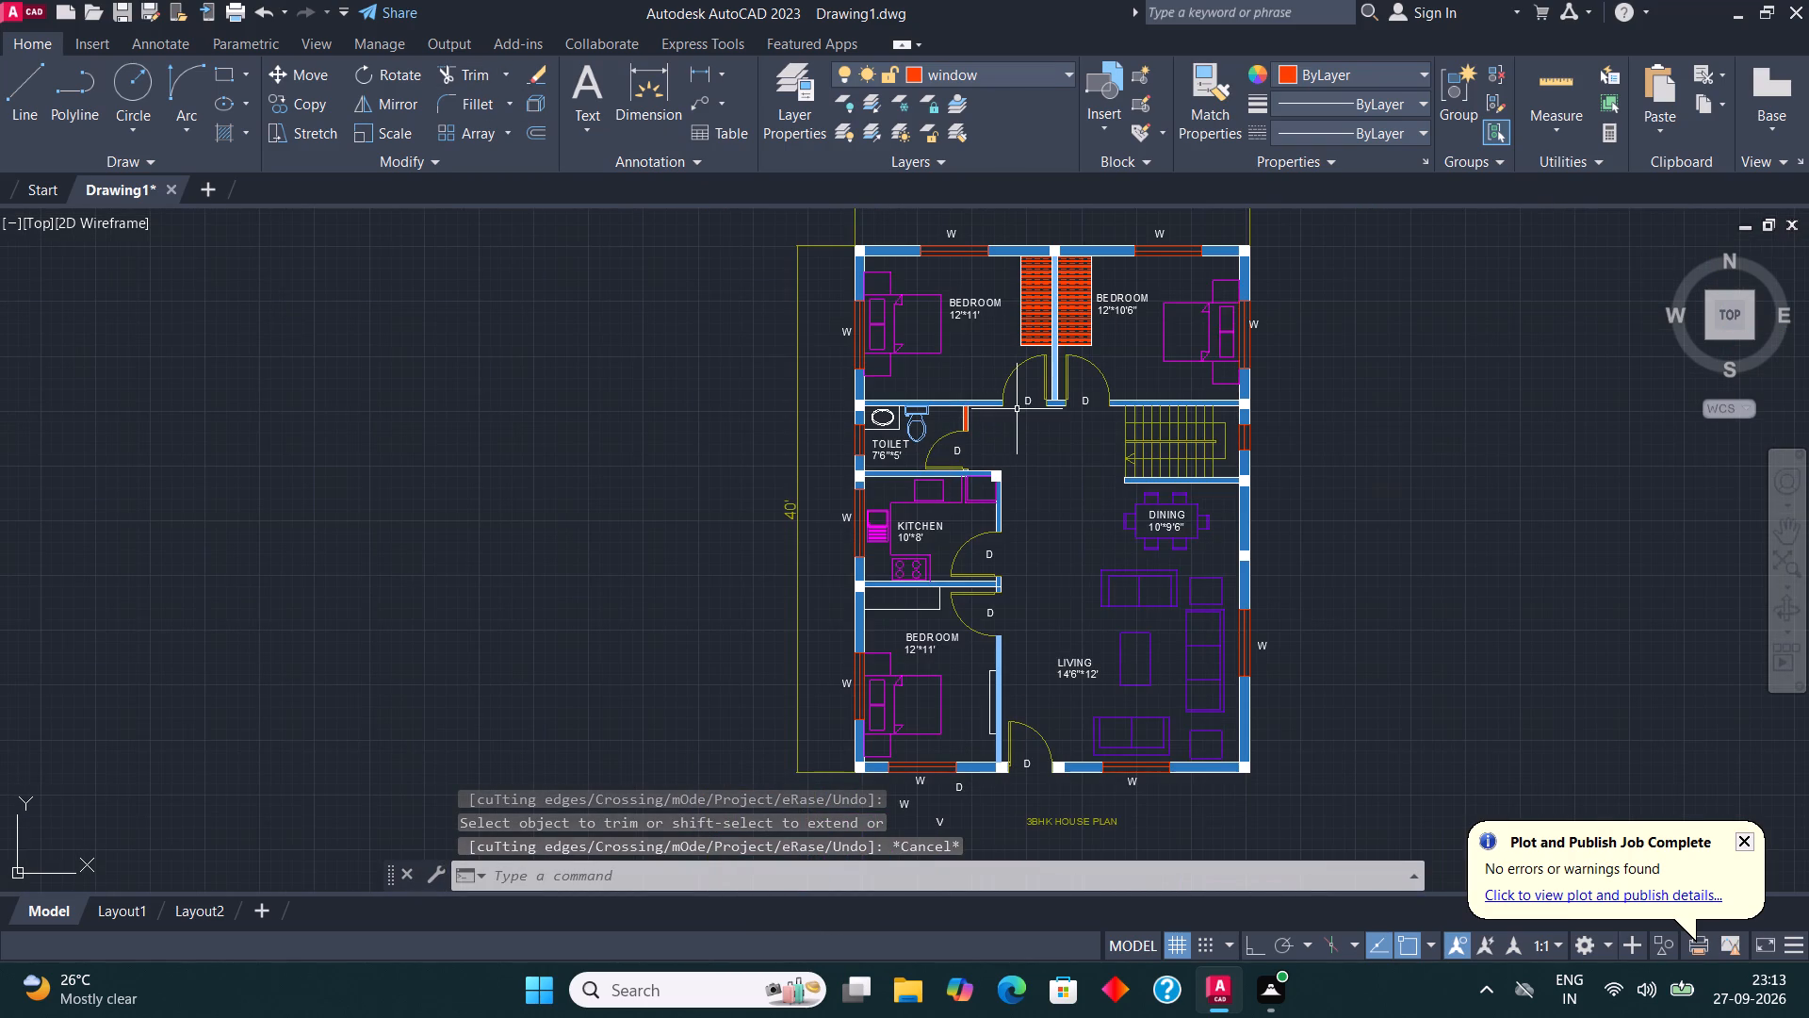
{"action": "scroll", "coordinate": [1013, 382], "scroll_direction": "down", "scroll_amount": 2}
{"action": "scroll", "coordinate": [1011, 498], "scroll_direction": "up", "scroll_amount": 3}
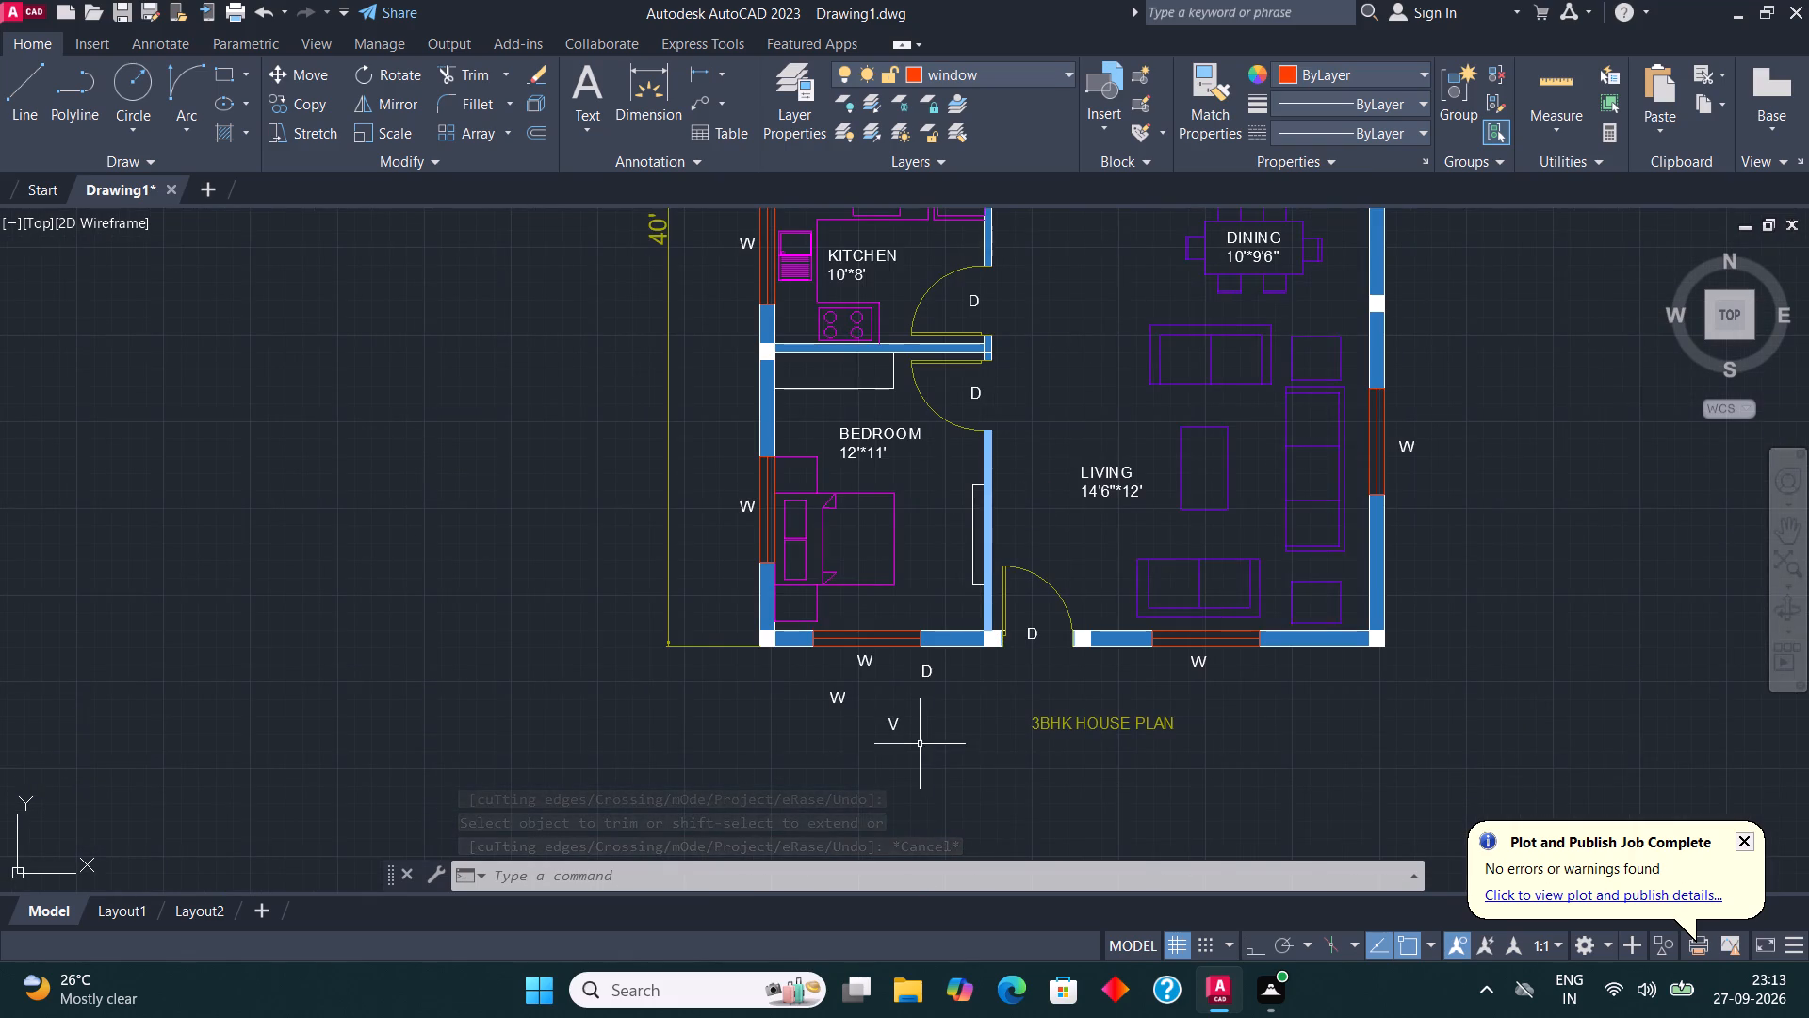
{"action": "scroll", "coordinate": [912, 743], "scroll_direction": "up", "scroll_amount": 2}
{"action": "left_click_drag", "start_coordinate": [897, 724], "coordinate": [886, 698]}
{"action": "left_click", "coordinate": [804, 617]}
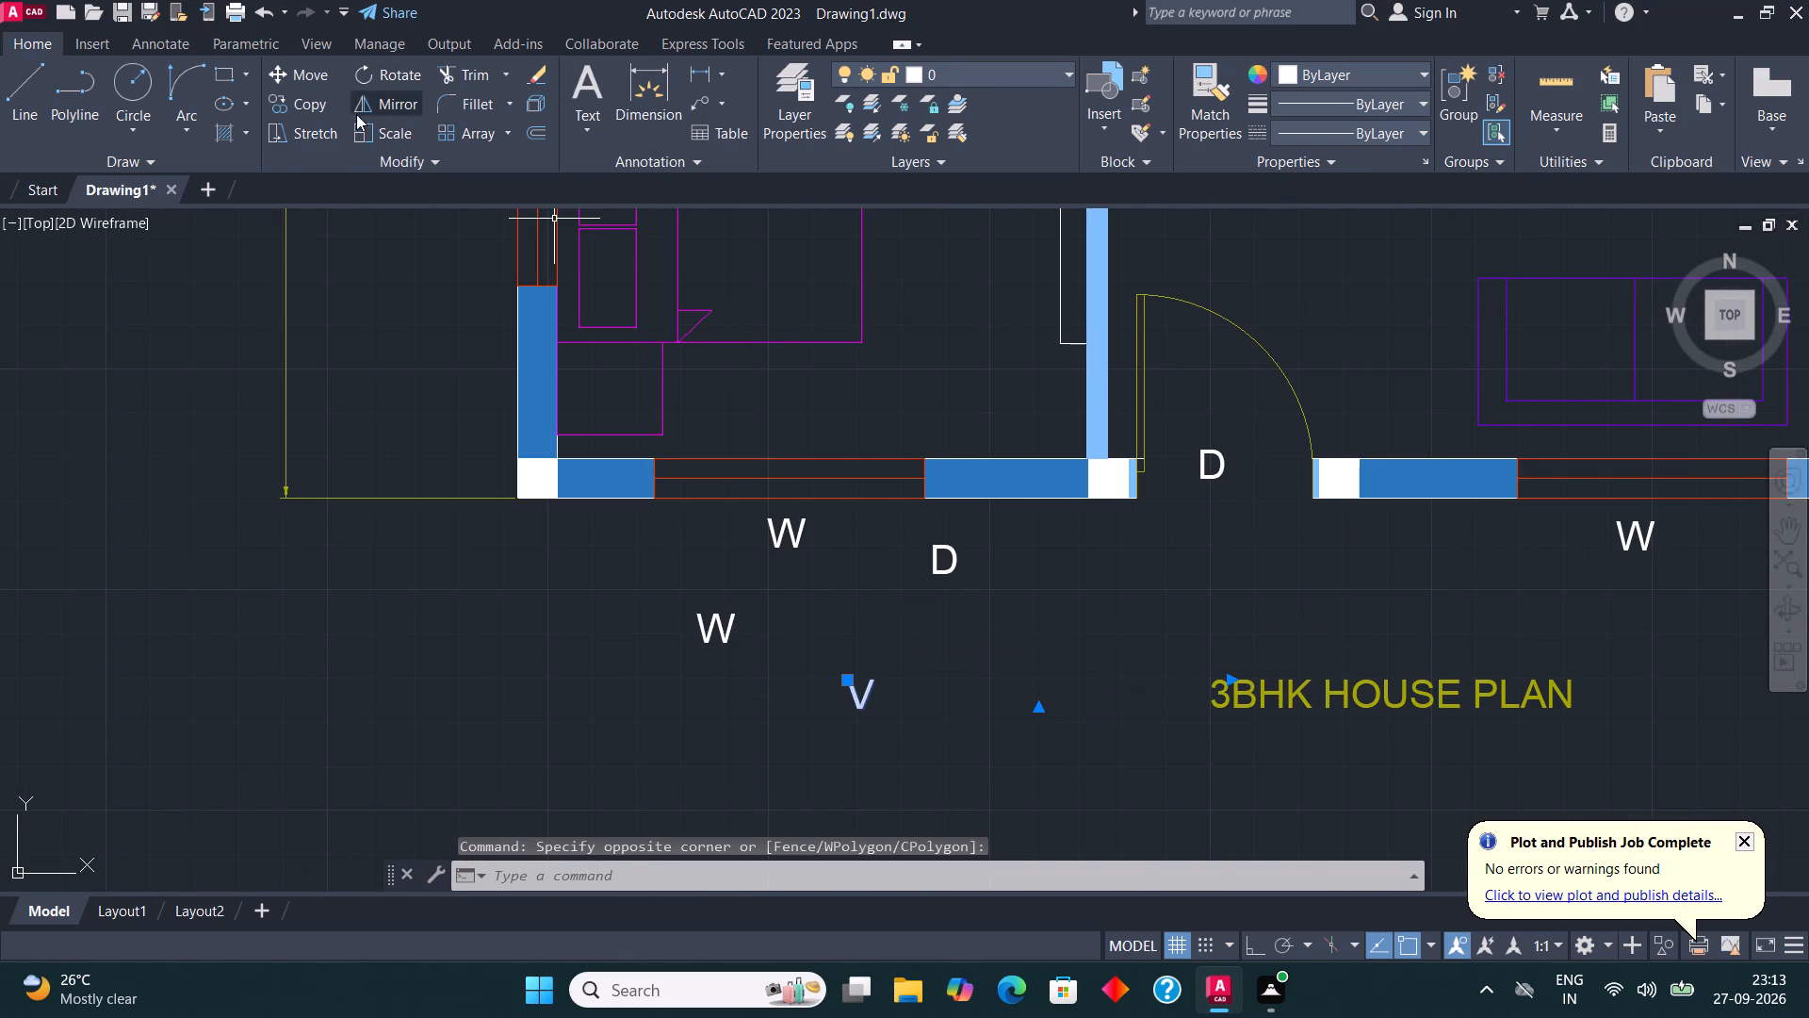
{"action": "left_click", "coordinate": [334, 103]}
{"action": "left_click", "coordinate": [307, 106]}
{"action": "left_click", "coordinate": [858, 686]}
{"action": "scroll", "coordinate": [875, 741], "scroll_direction": "down", "scroll_amount": 2}
{"action": "scroll", "coordinate": [758, 663], "scroll_direction": "down", "scroll_amount": 1}
{"action": "scroll", "coordinate": [726, 311], "scroll_direction": "up", "scroll_amount": 3}
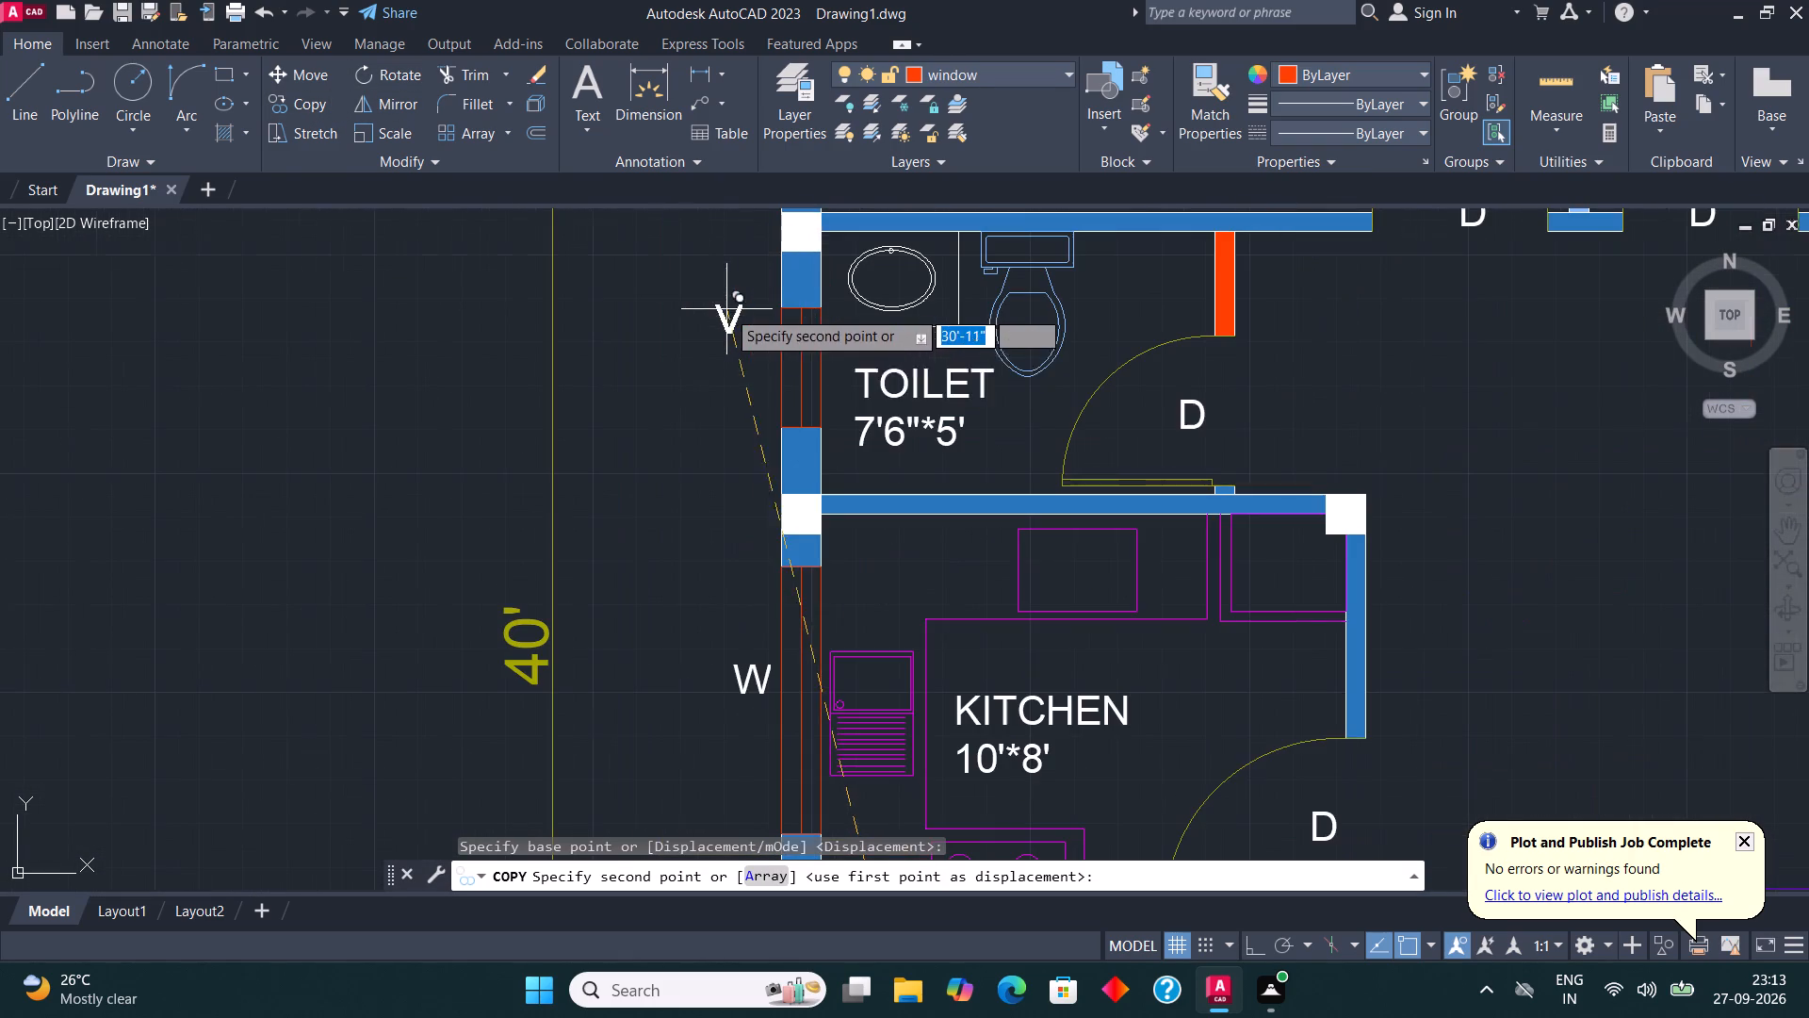
{"action": "left_click", "coordinate": [741, 355]}
{"action": "scroll", "coordinate": [712, 436], "scroll_direction": "down", "scroll_amount": 2}
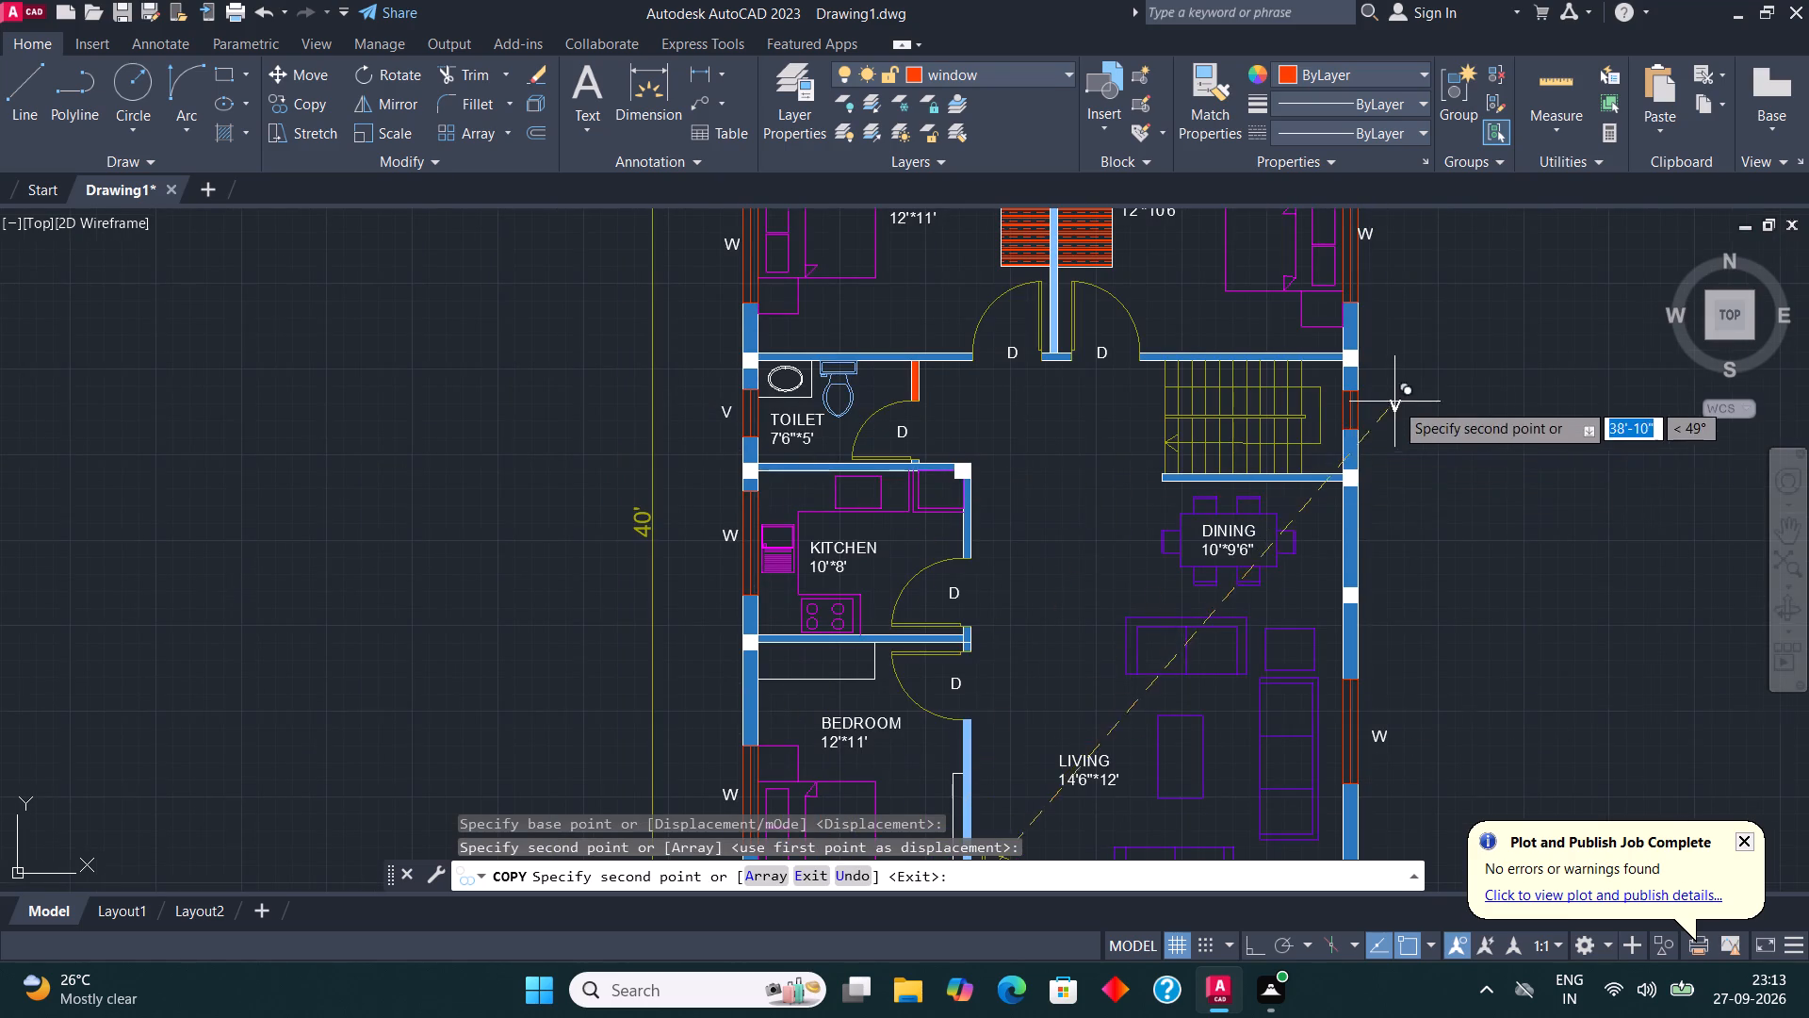
{"action": "scroll", "coordinate": [1394, 402], "scroll_direction": "up", "scroll_amount": 1}
{"action": "left_click", "coordinate": [1356, 407]}
{"action": "key", "text": "Escape"}
Delete the spare W, V and D tags left below the plan near the title.
{"action": "scroll", "coordinate": [1015, 448], "scroll_direction": "down", "scroll_amount": 2}
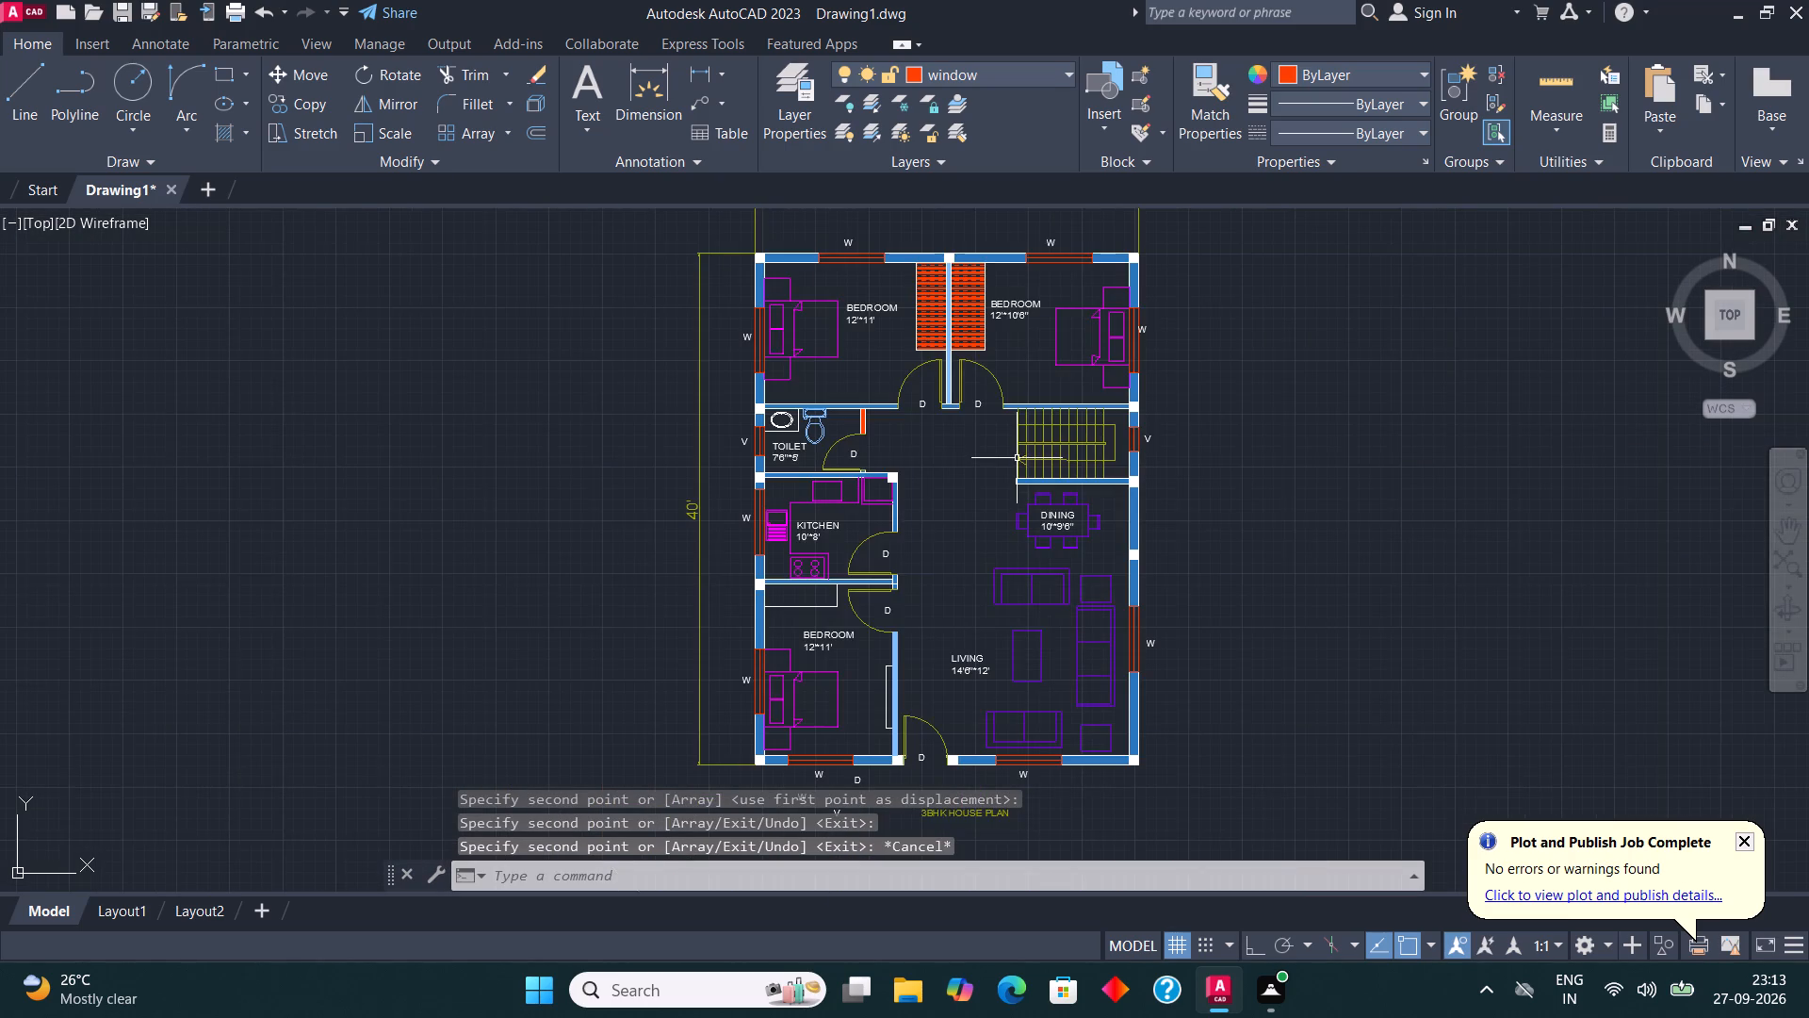
{"action": "scroll", "coordinate": [1018, 459], "scroll_direction": "down", "scroll_amount": 3}
{"action": "scroll", "coordinate": [1028, 616], "scroll_direction": "up", "scroll_amount": 2}
{"action": "scroll", "coordinate": [910, 421], "scroll_direction": "up", "scroll_amount": 3}
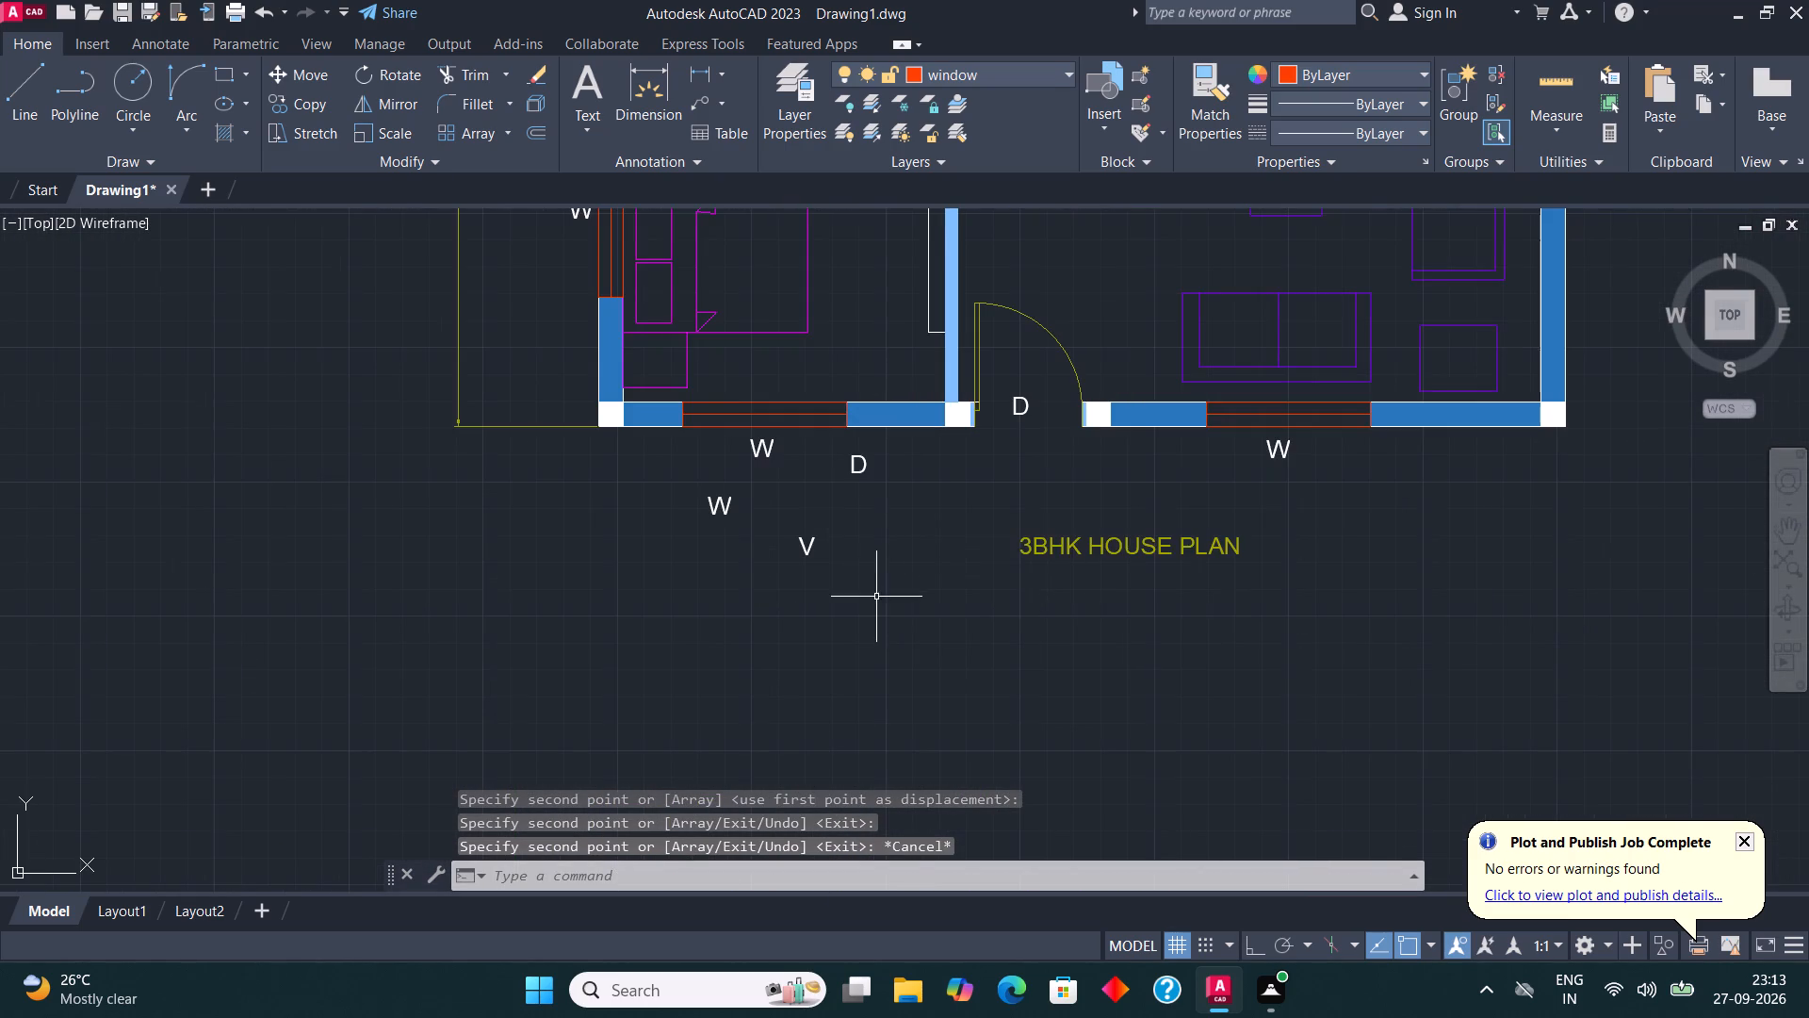
{"action": "left_click", "coordinate": [876, 597]}
{"action": "left_click", "coordinate": [696, 492]}
{"action": "left_click", "coordinate": [891, 496]}
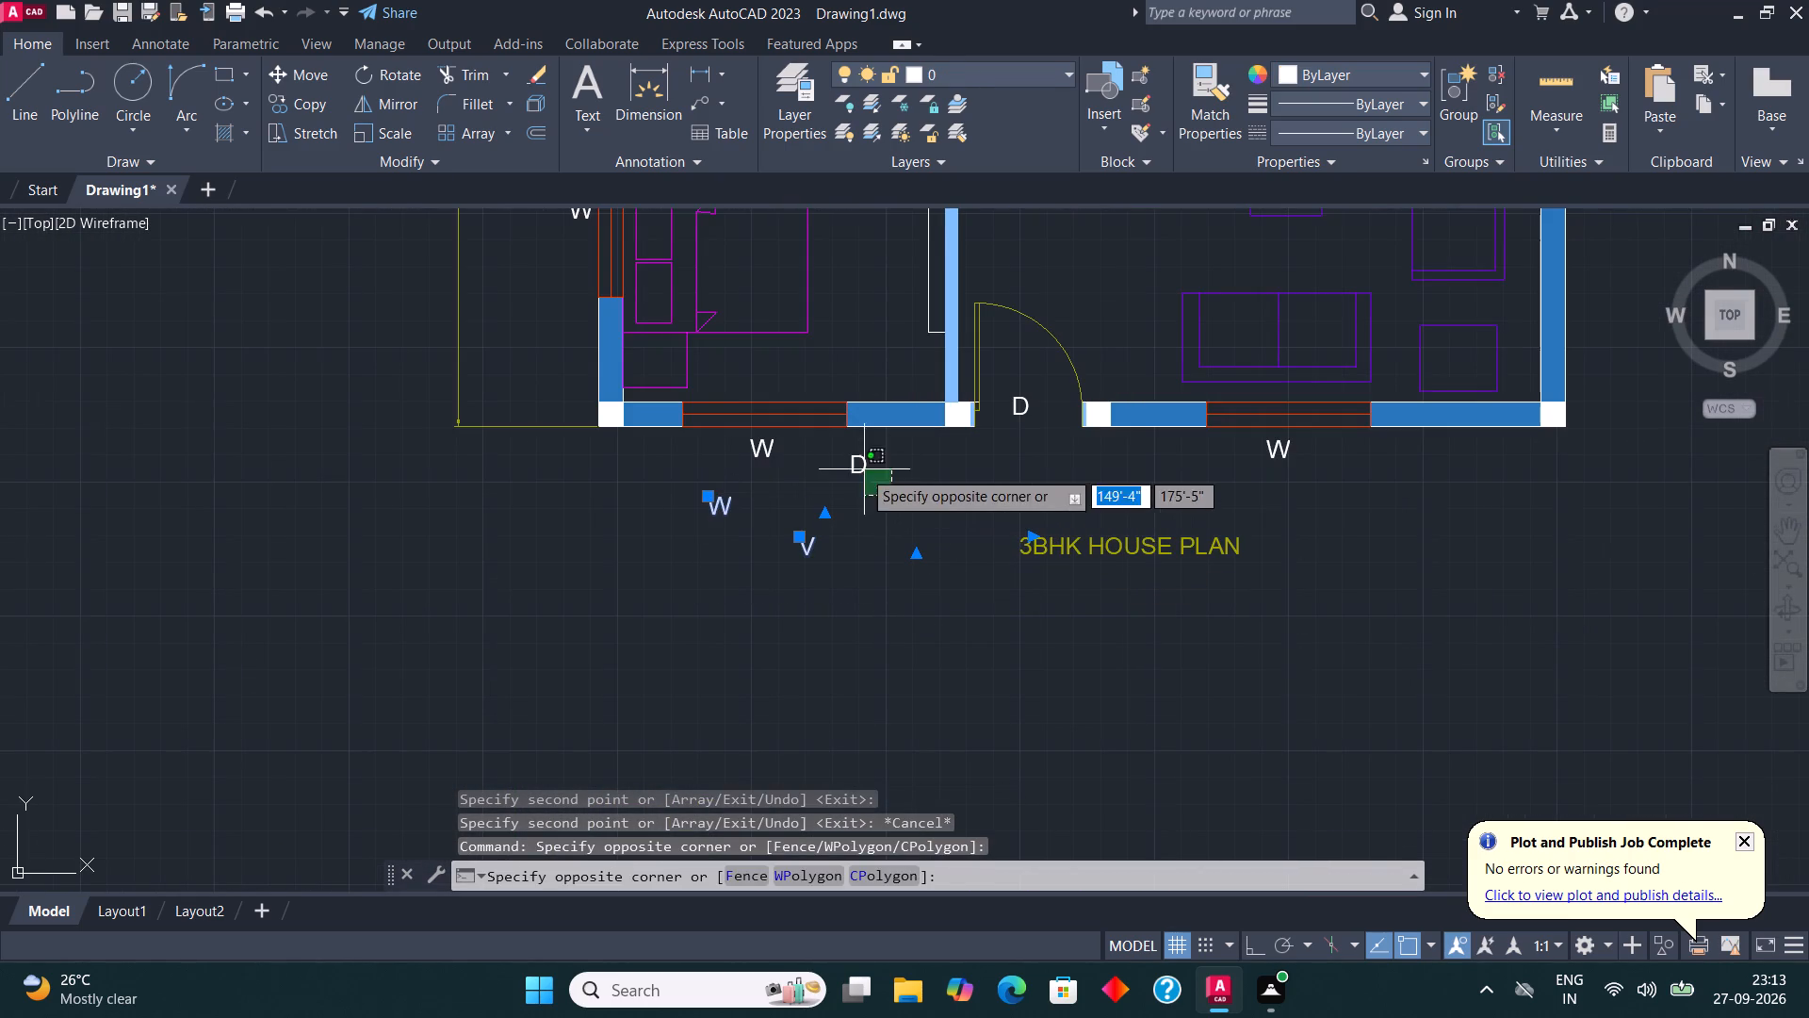
{"action": "left_click", "coordinate": [850, 458]}
{"action": "key", "text": "Delete"}
Examine the whole floor plan with its tags, dimensions and title.
{"action": "scroll", "coordinate": [880, 597], "scroll_direction": "down", "scroll_amount": 3}
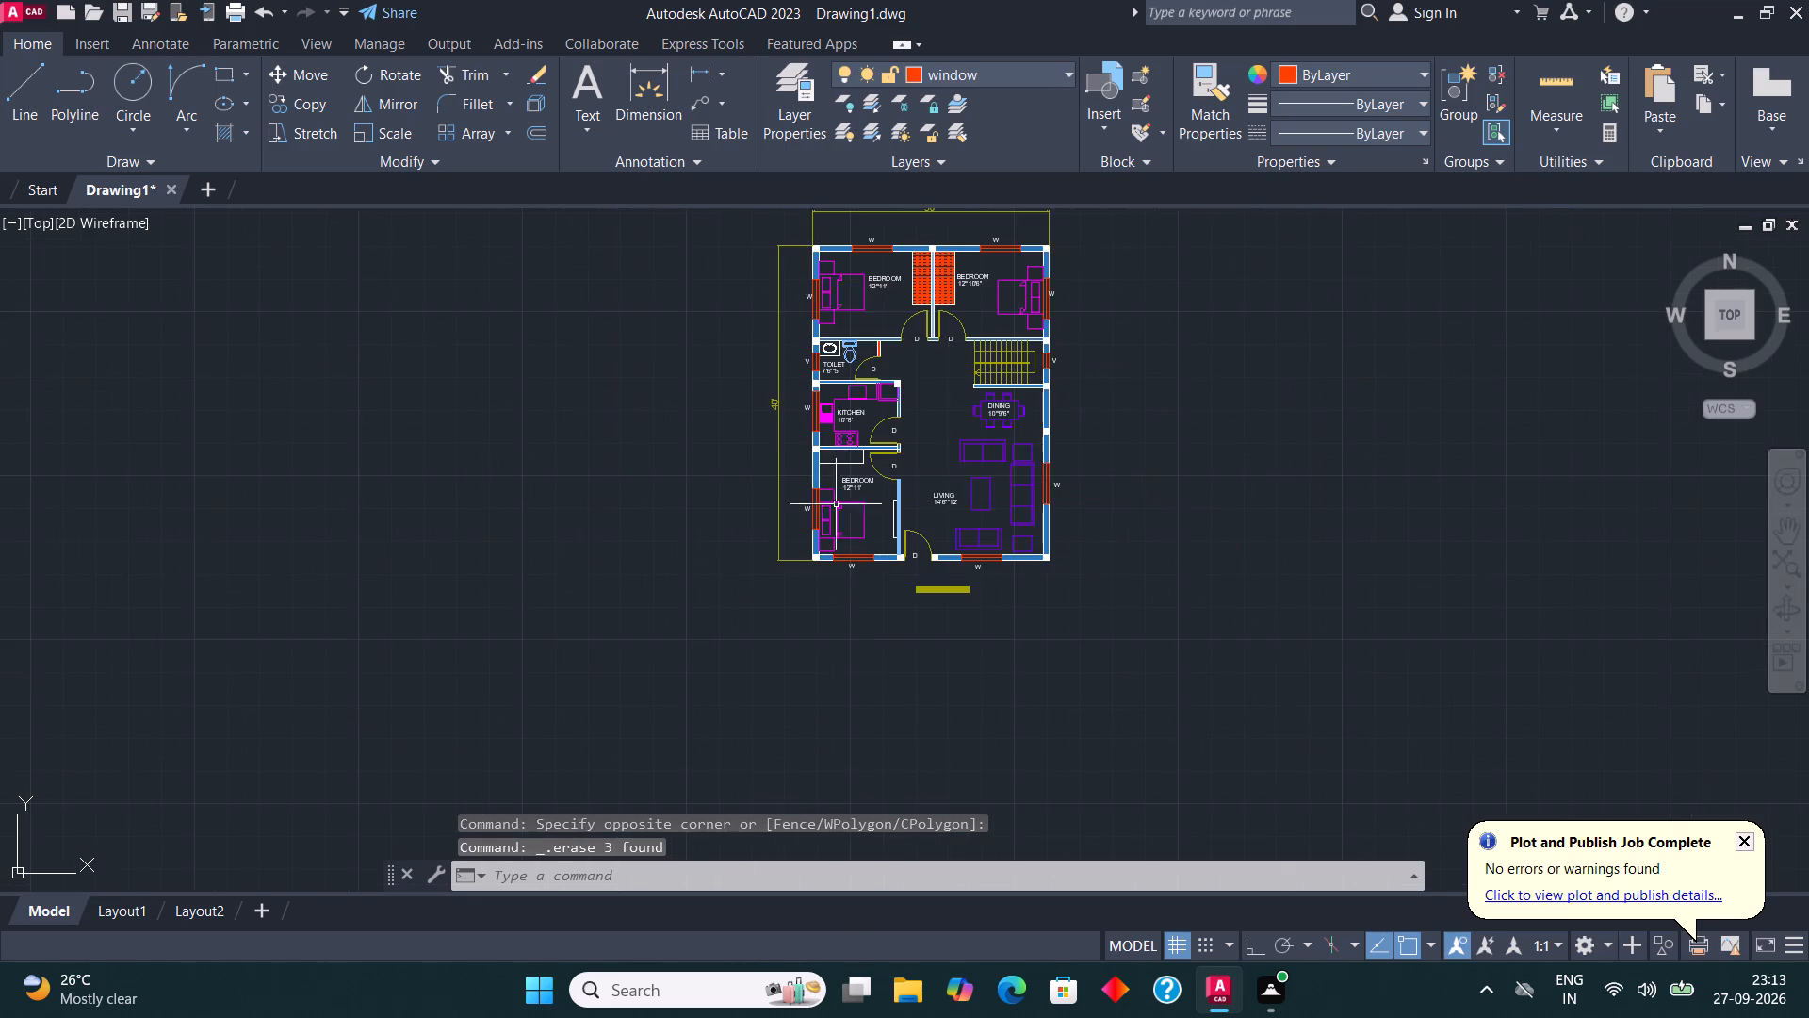
{"action": "scroll", "coordinate": [815, 389], "scroll_direction": "up", "scroll_amount": 3}
{"action": "scroll", "coordinate": [812, 402], "scroll_direction": "down", "scroll_amount": 3}
{"action": "scroll", "coordinate": [1003, 435], "scroll_direction": "up", "scroll_amount": 1}
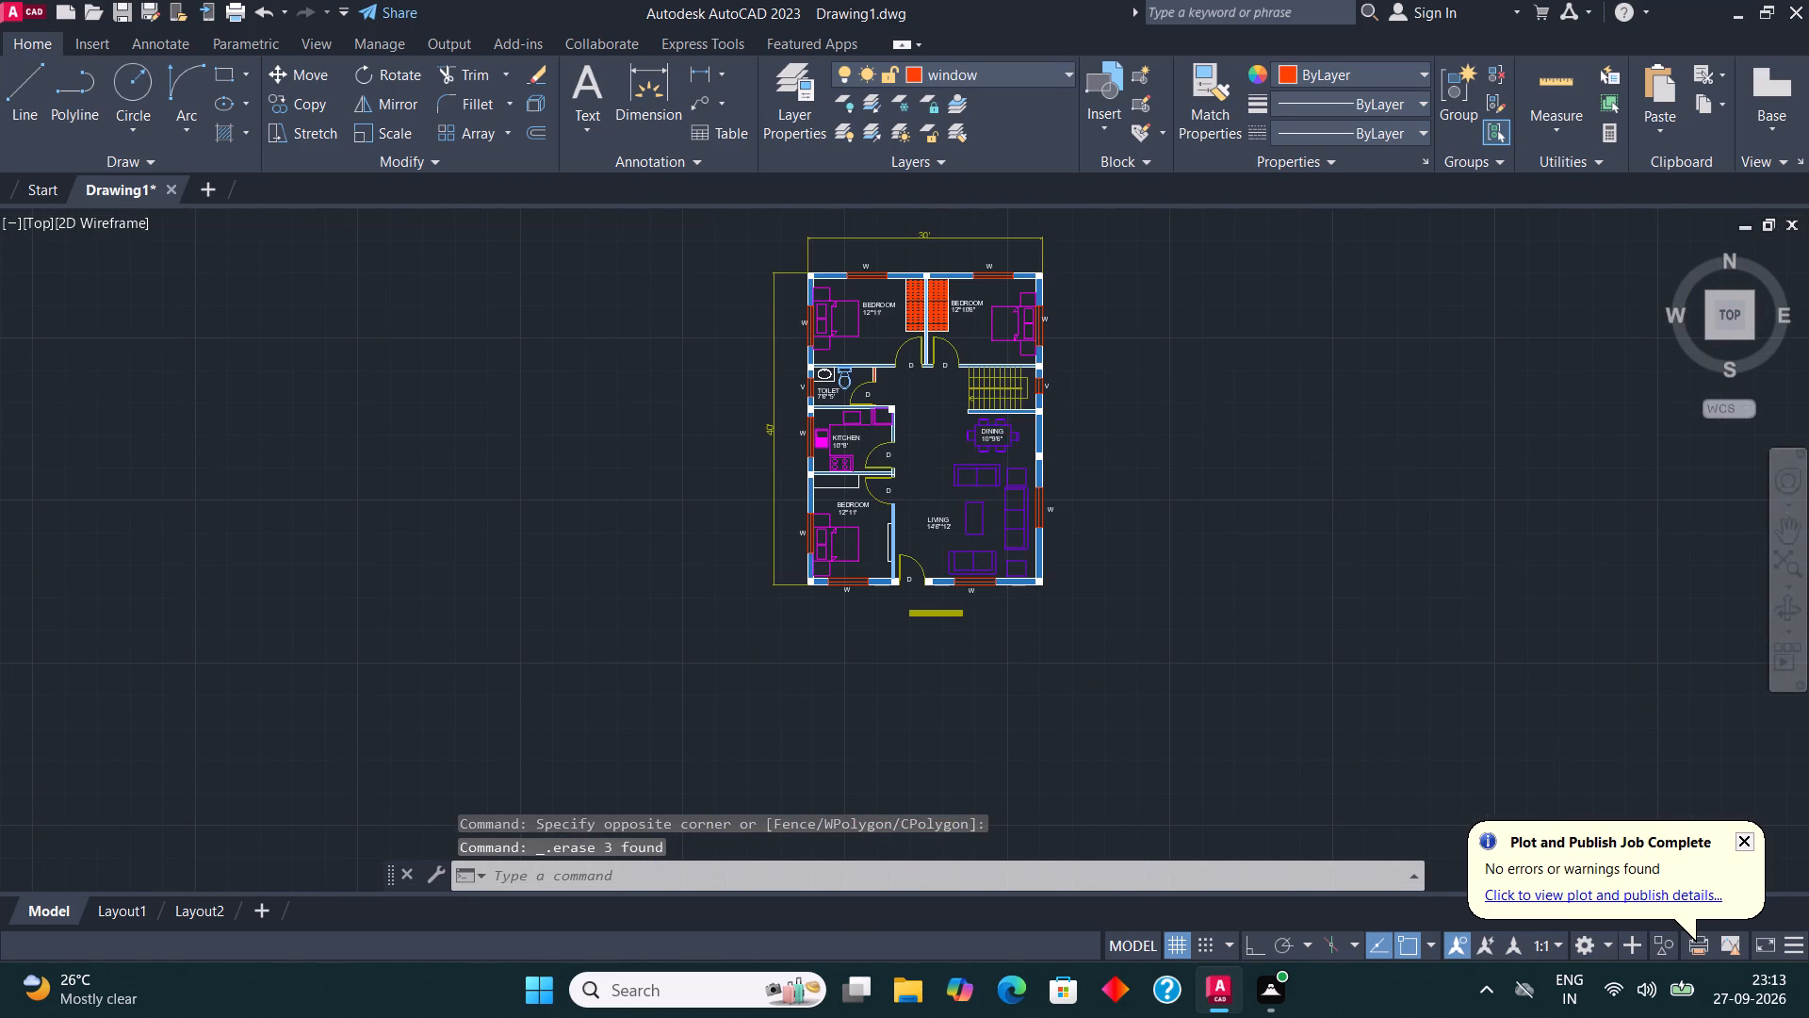
{"action": "scroll", "coordinate": [846, 718], "scroll_direction": "down", "scroll_amount": 2}
{"action": "scroll", "coordinate": [936, 472], "scroll_direction": "up", "scroll_amount": 1}
{"action": "scroll", "coordinate": [943, 501], "scroll_direction": "down", "scroll_amount": 2}
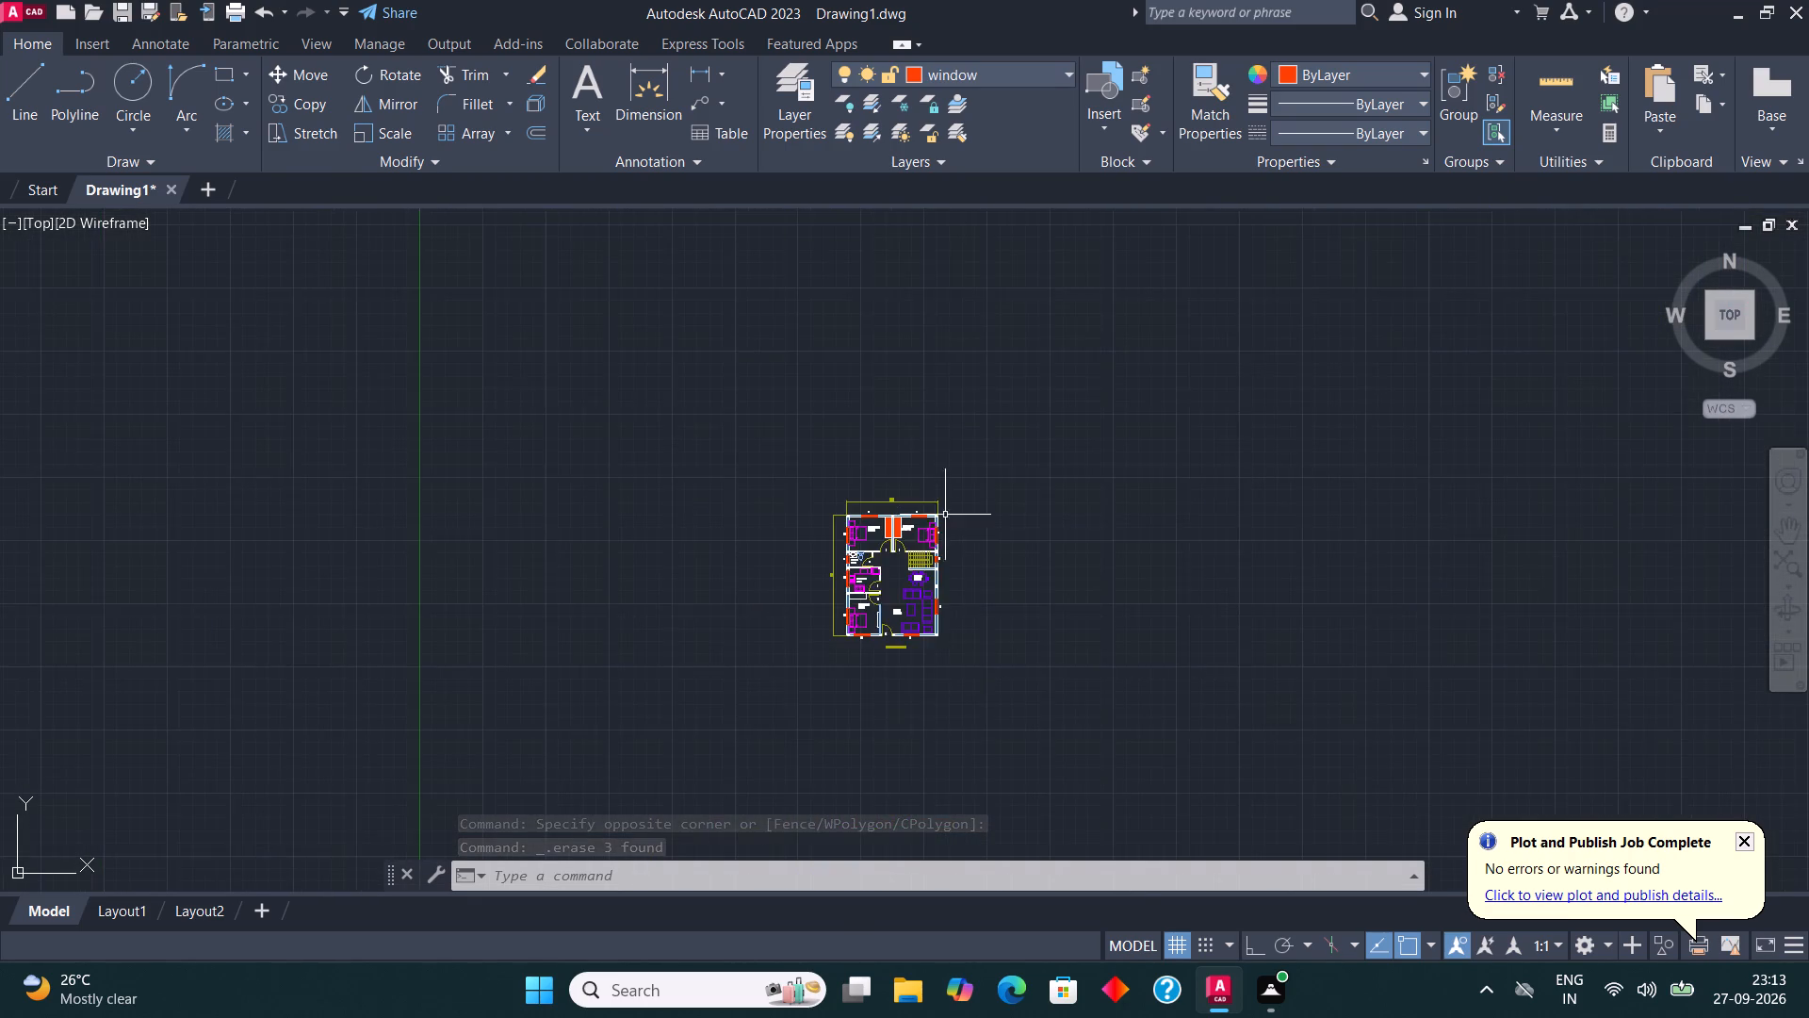
{"action": "scroll", "coordinate": [921, 610], "scroll_direction": "up", "scroll_amount": 3}
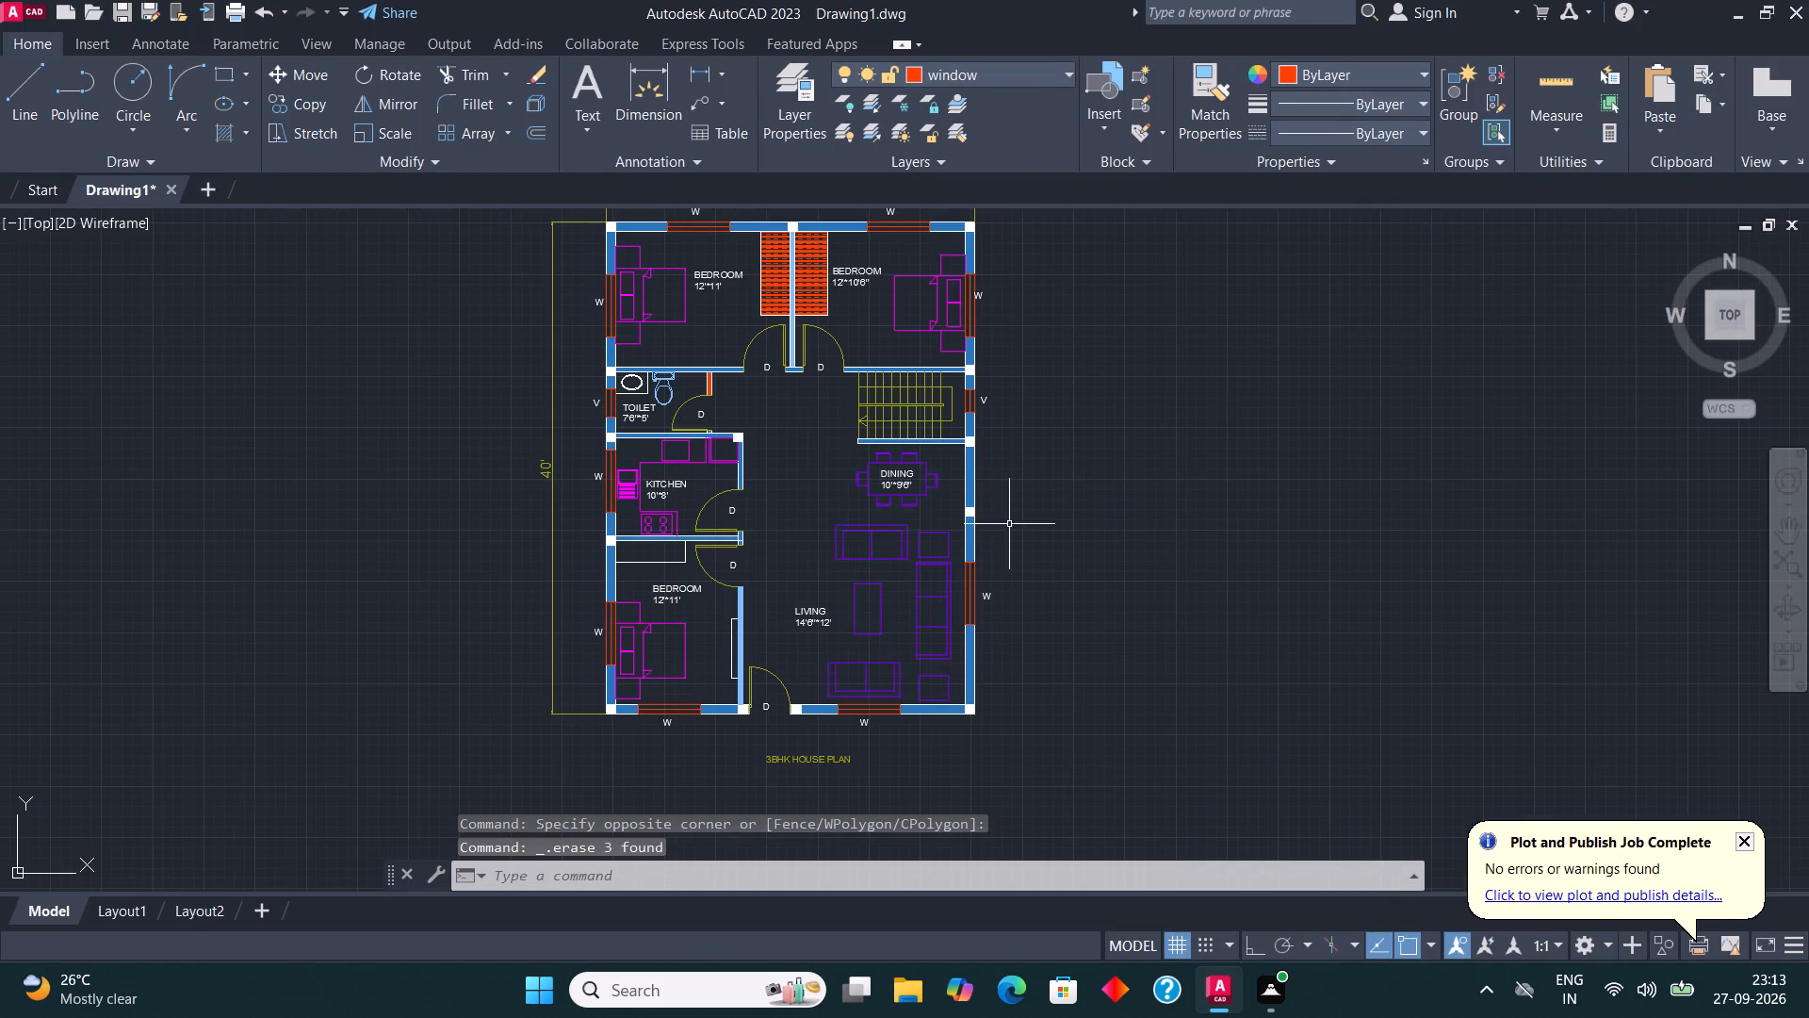
{"action": "scroll", "coordinate": [961, 724], "scroll_direction": "down", "scroll_amount": 1}
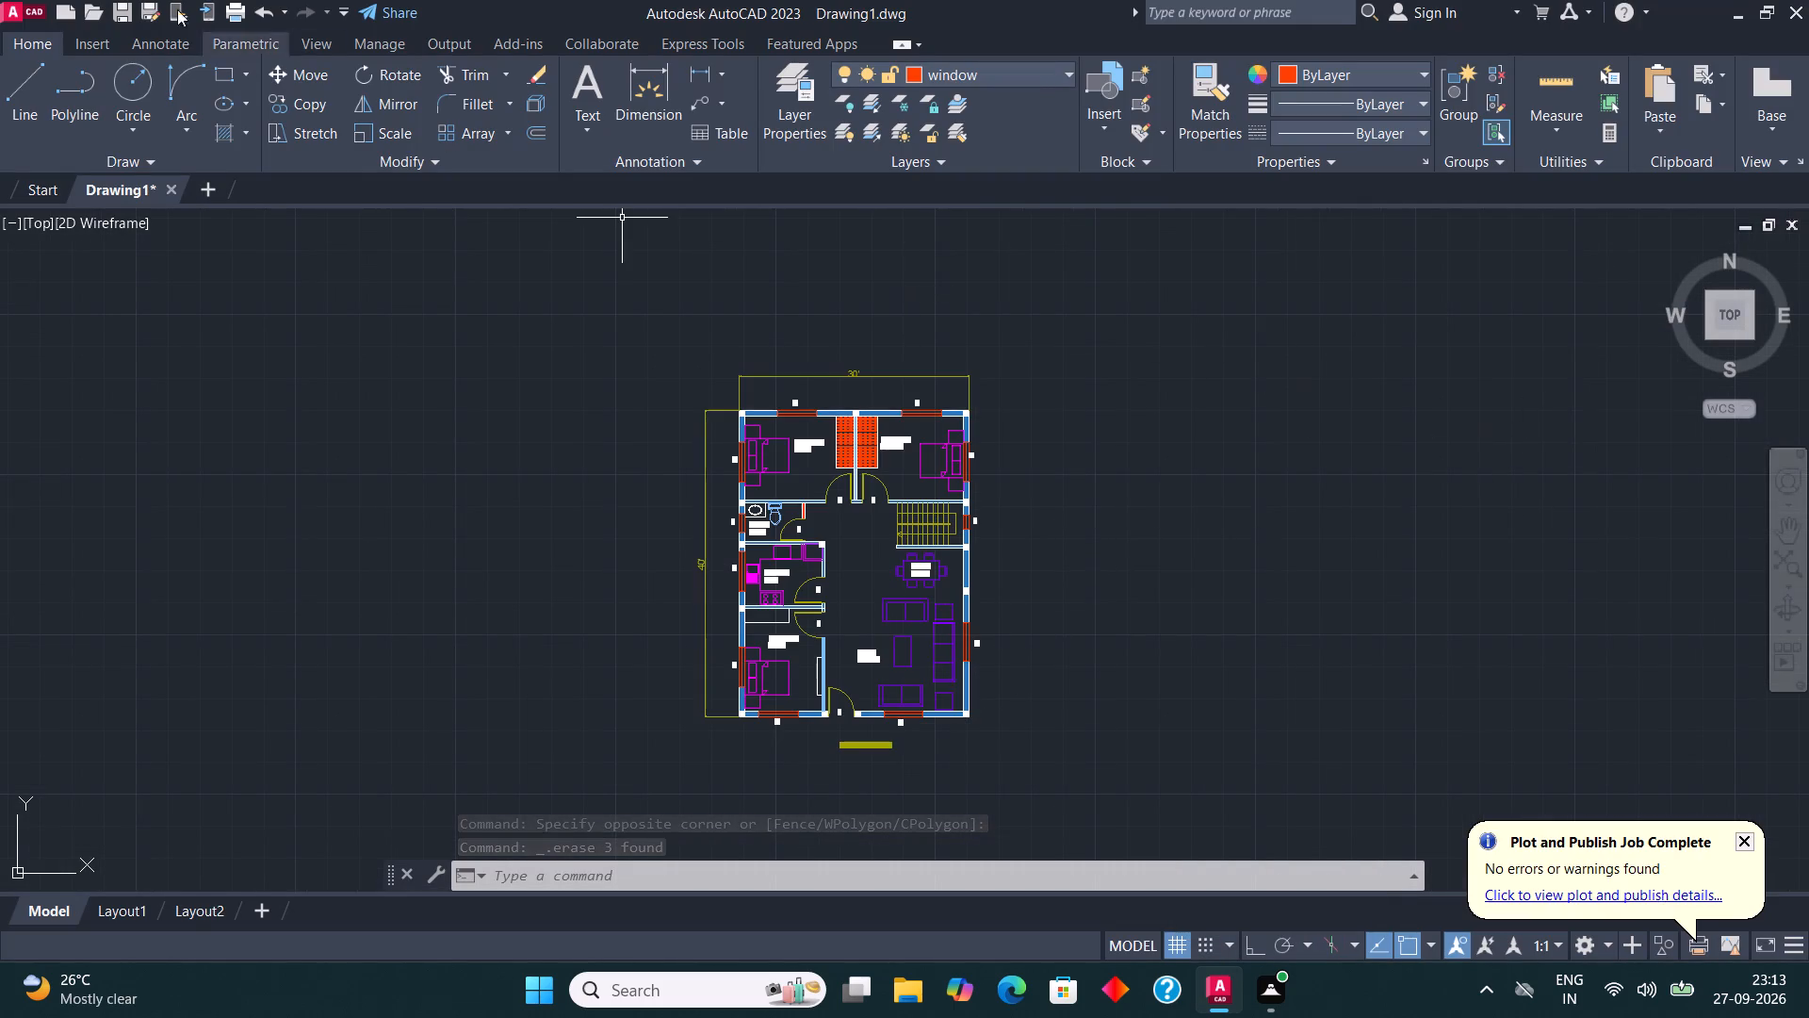
Save the drawing as 3BHK in the Downloads folder.
{"action": "left_click", "coordinate": [7, 8]}
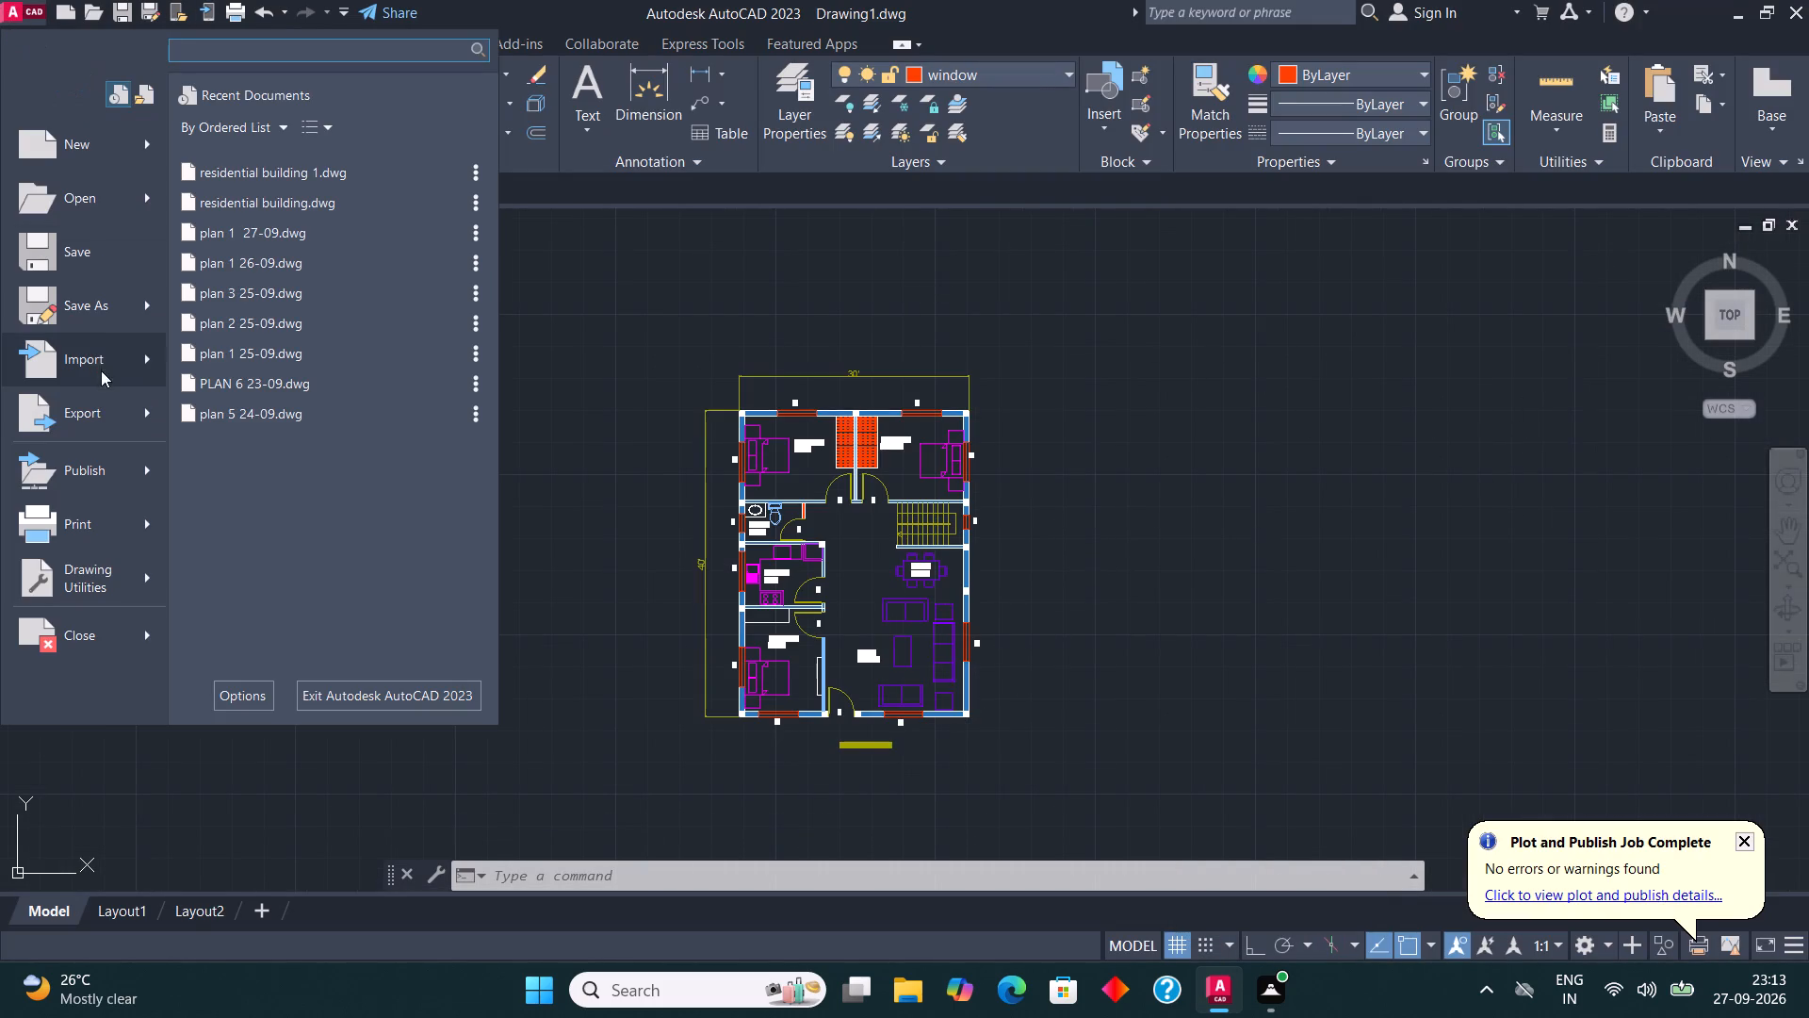
{"action": "left_click", "coordinate": [87, 265]}
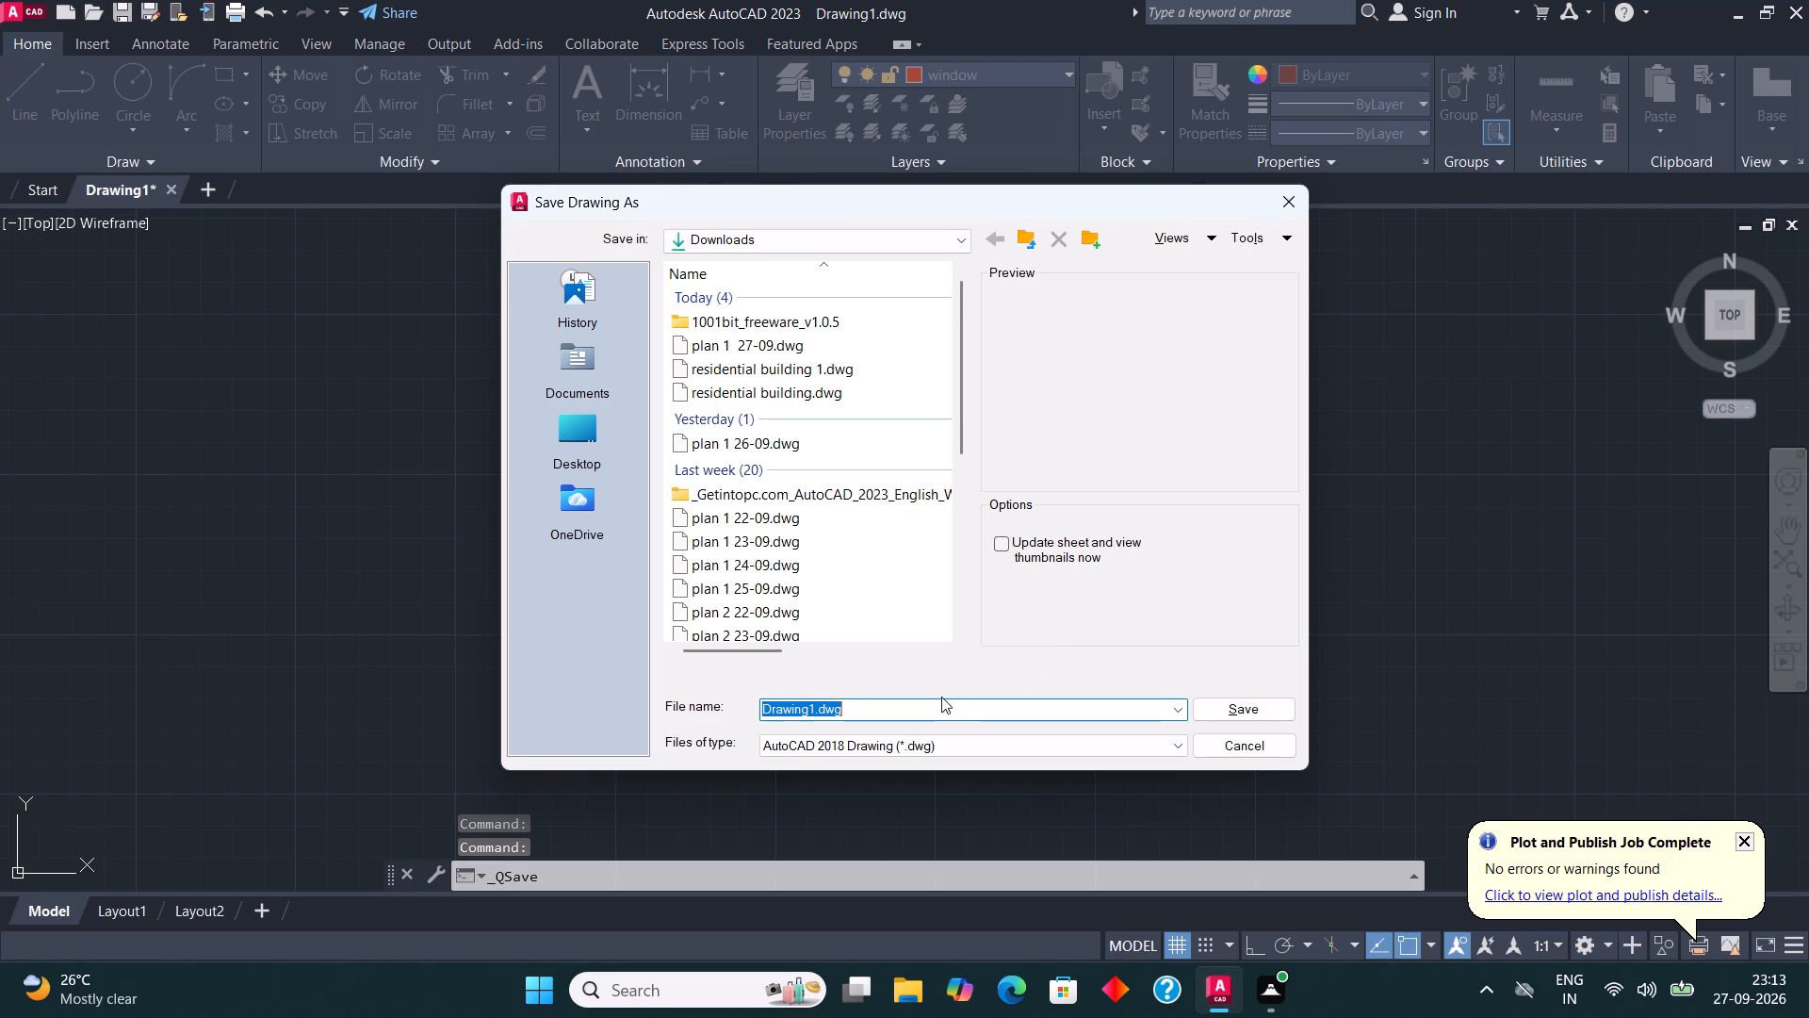
{"action": "type", "text": "3BHK"}
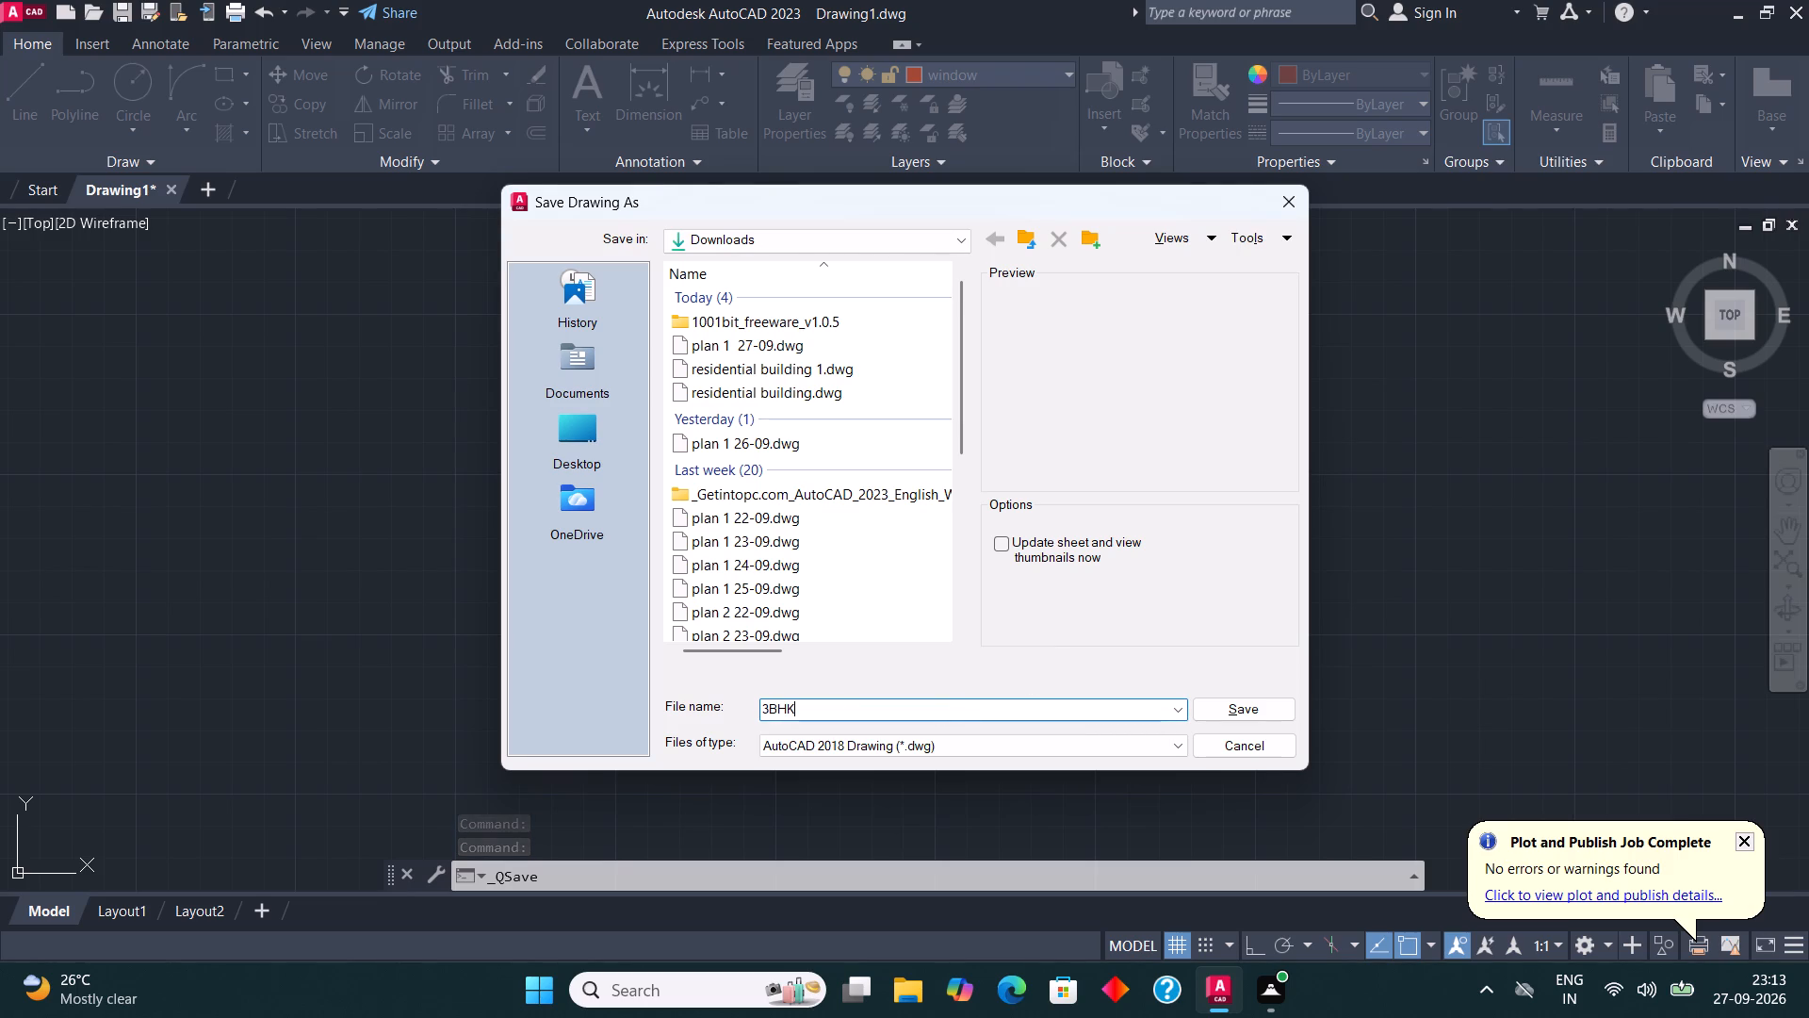
{"action": "left_click", "coordinate": [1255, 711]}
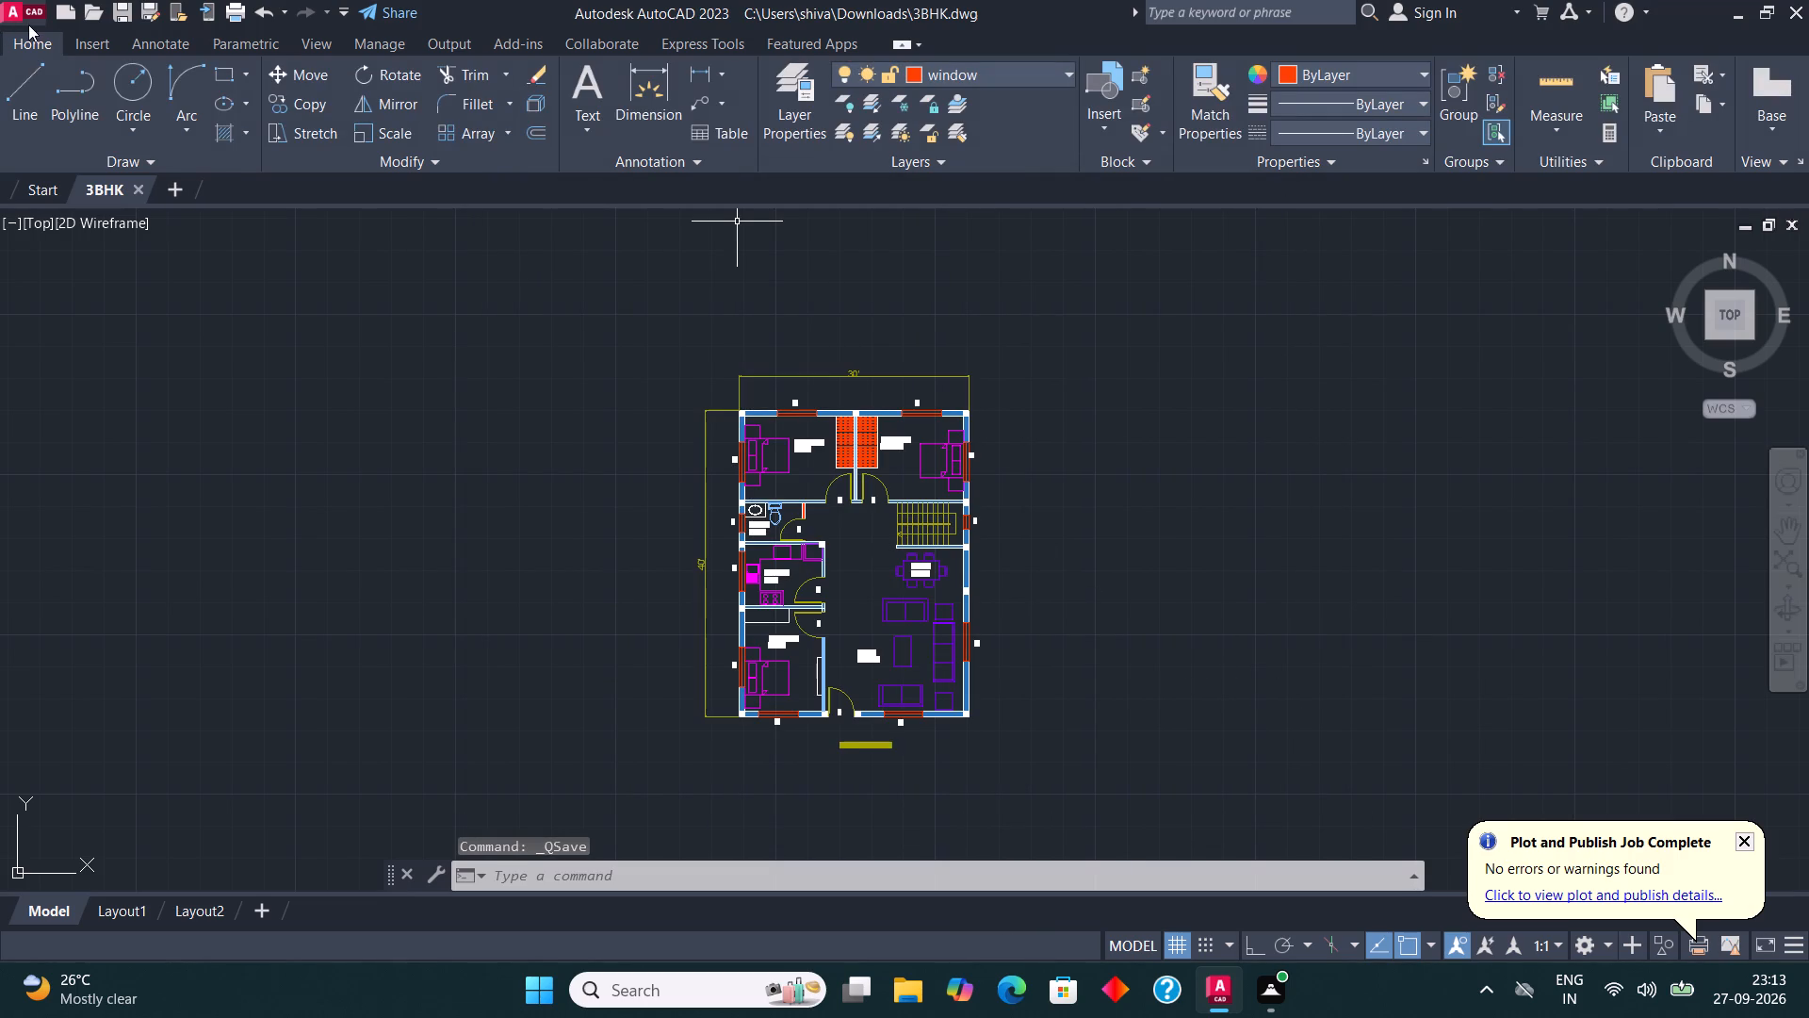
Set up a plot with AutoCAD PDF (High Quality Print).pc3 and a window plot area enclosing the whole plan, dimensions and title.
{"action": "left_click", "coordinate": [9, 2]}
{"action": "left_click", "coordinate": [97, 518]}
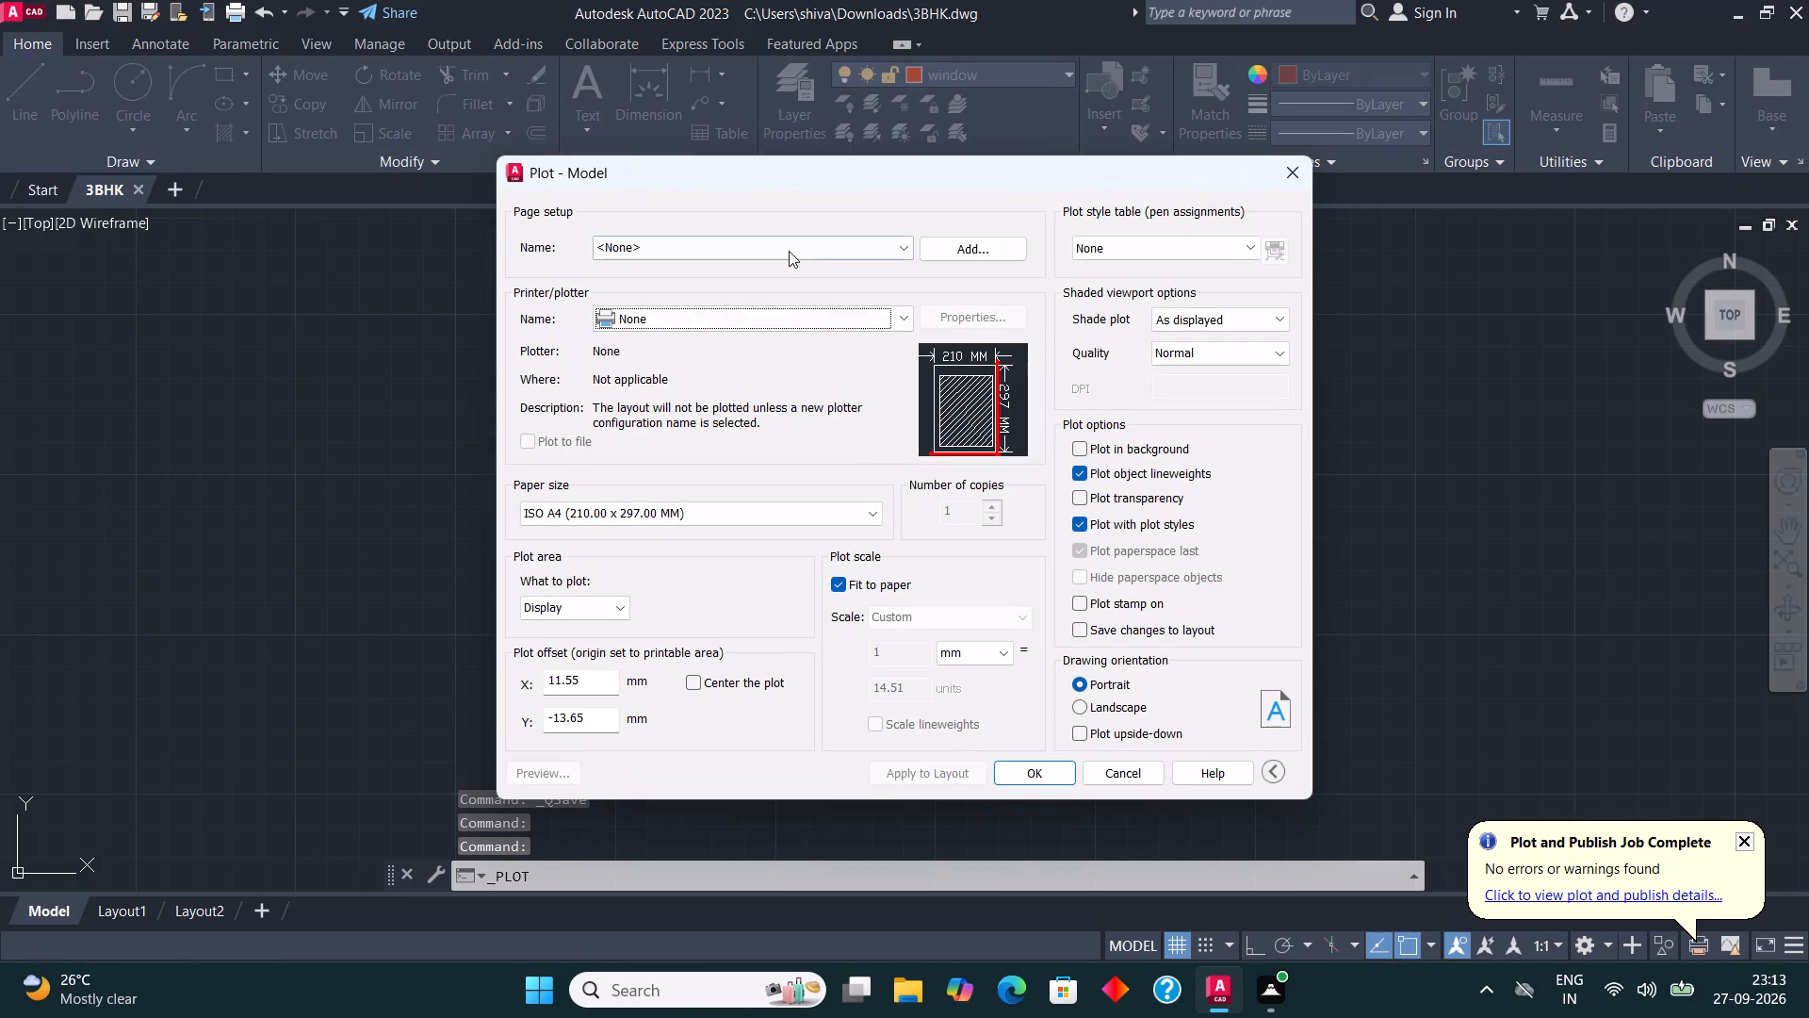
{"action": "left_click", "coordinate": [789, 250]}
{"action": "left_click", "coordinate": [723, 249]}
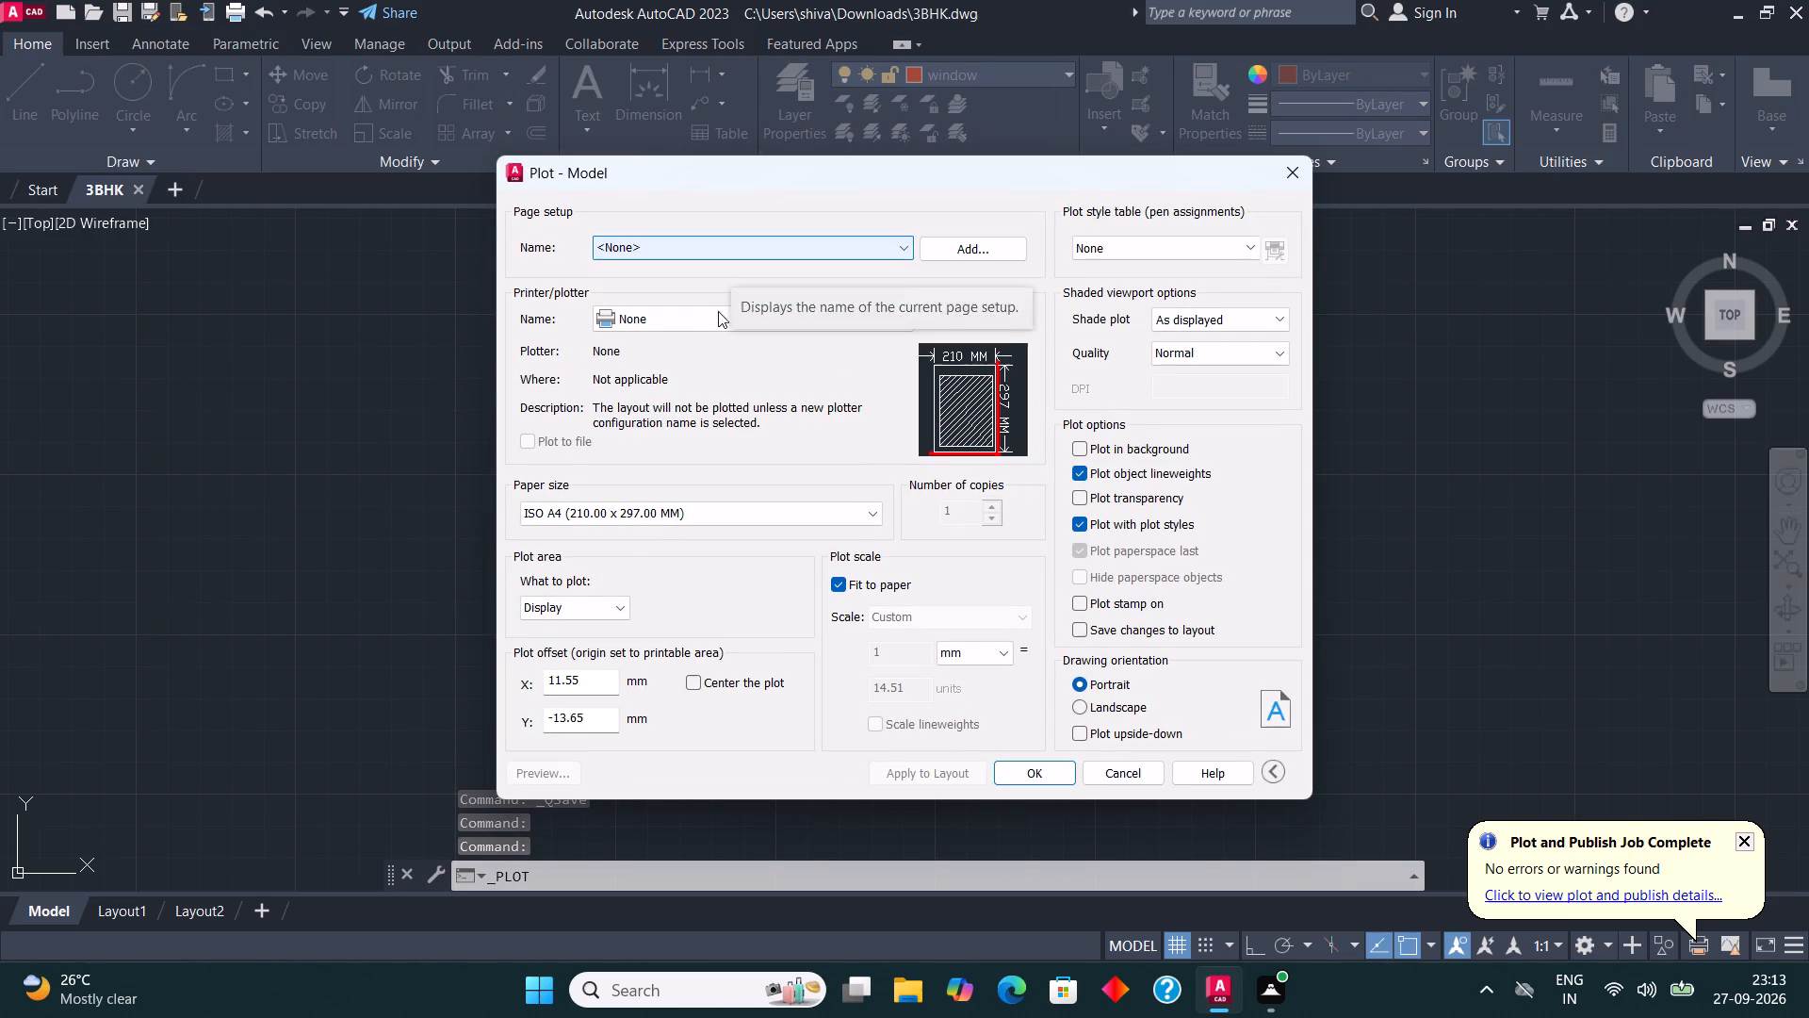
{"action": "left_click", "coordinate": [704, 325]}
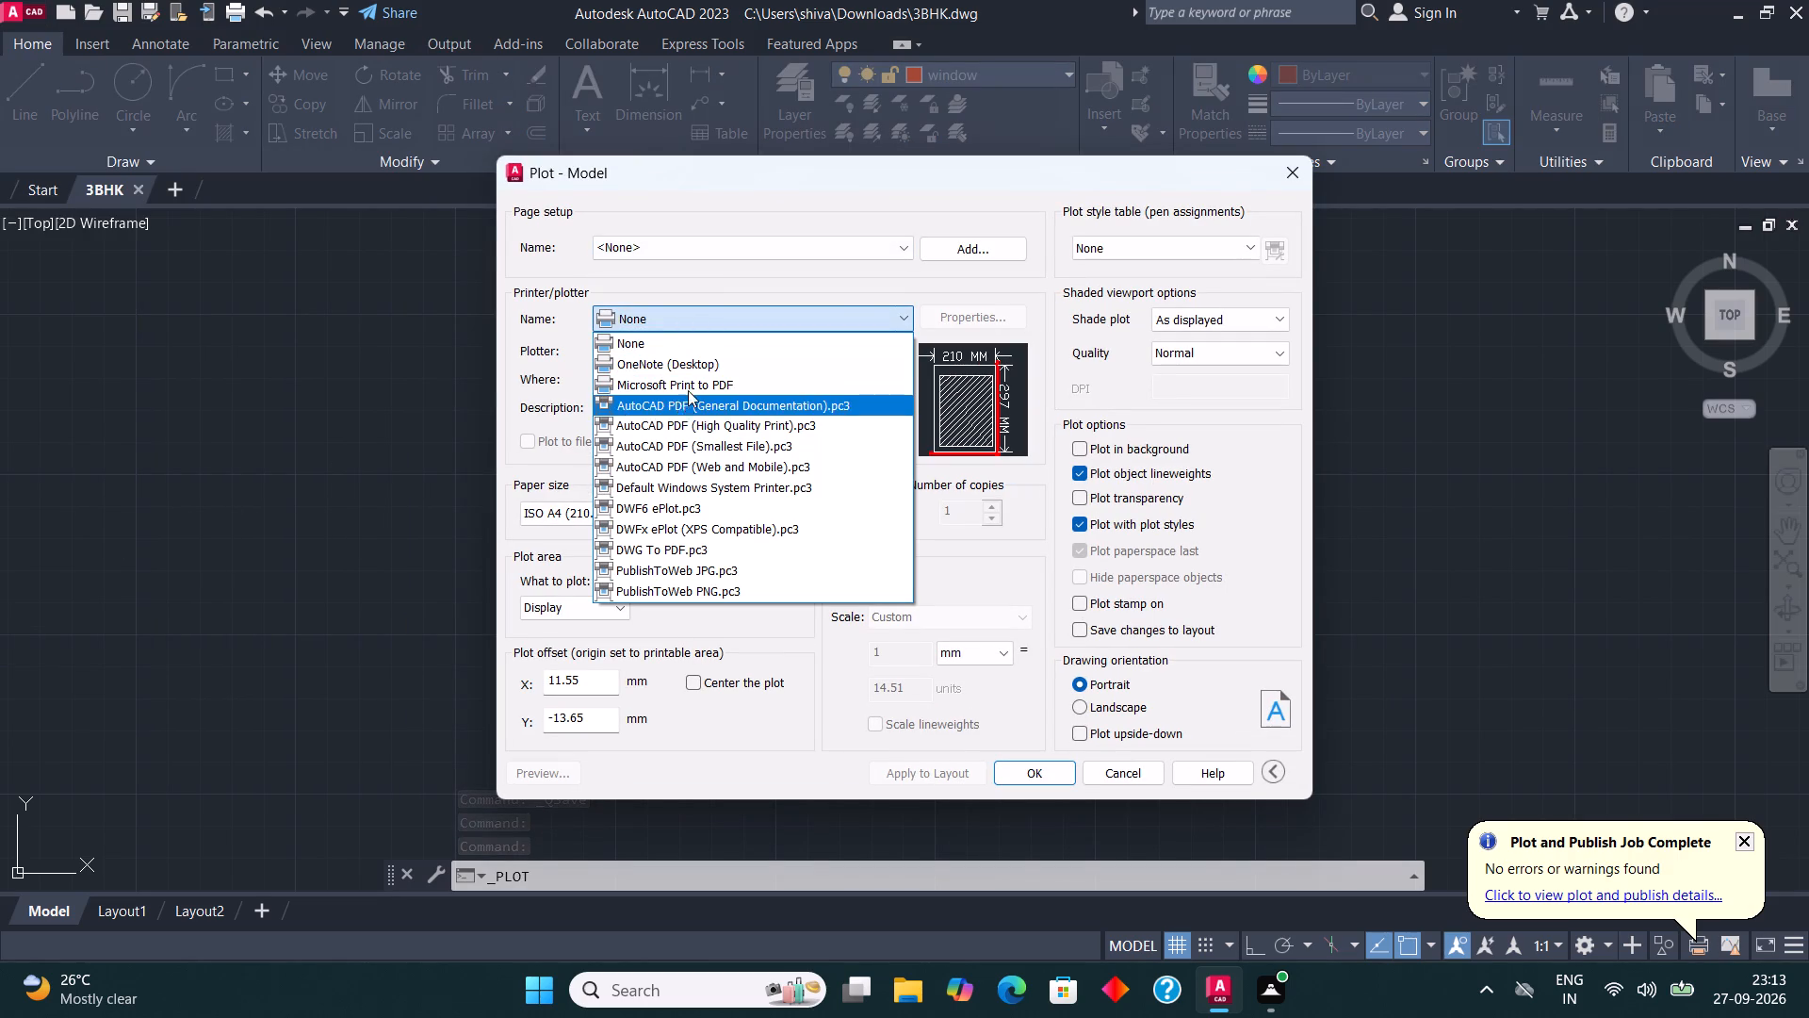
{"action": "left_click", "coordinate": [695, 316]}
{"action": "left_click", "coordinate": [742, 306]}
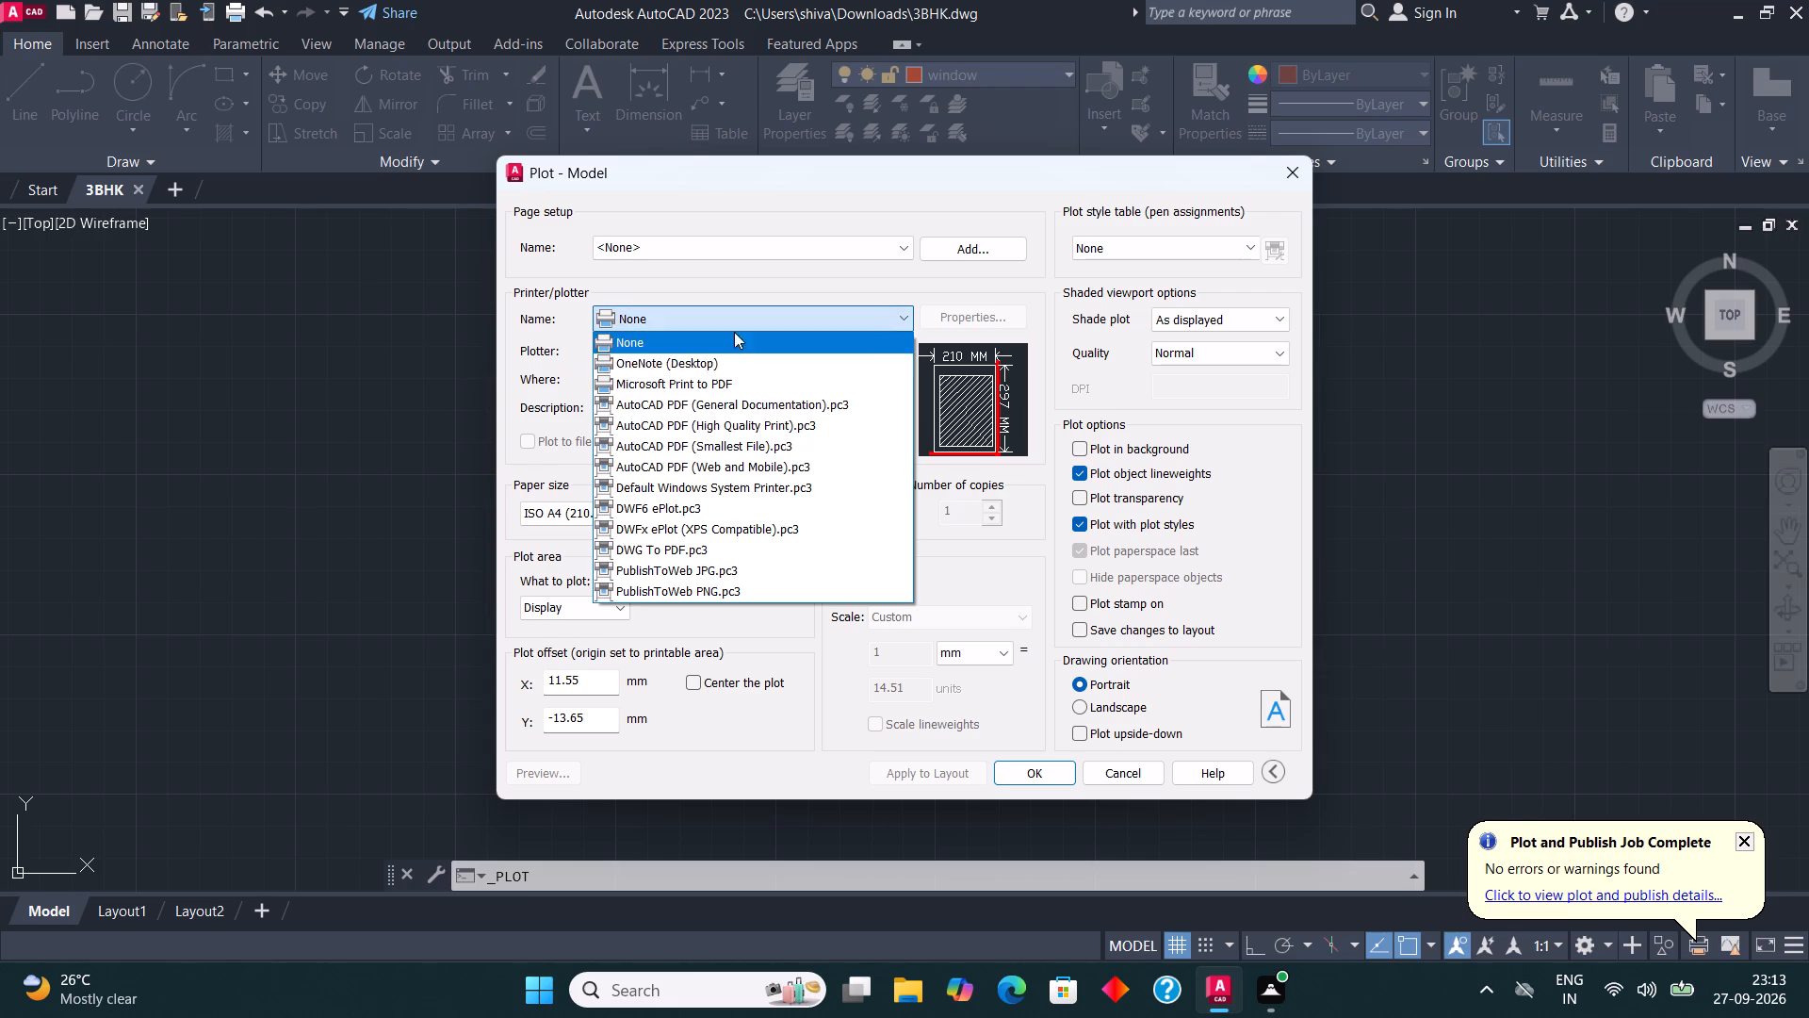
{"action": "left_click", "coordinate": [745, 420]}
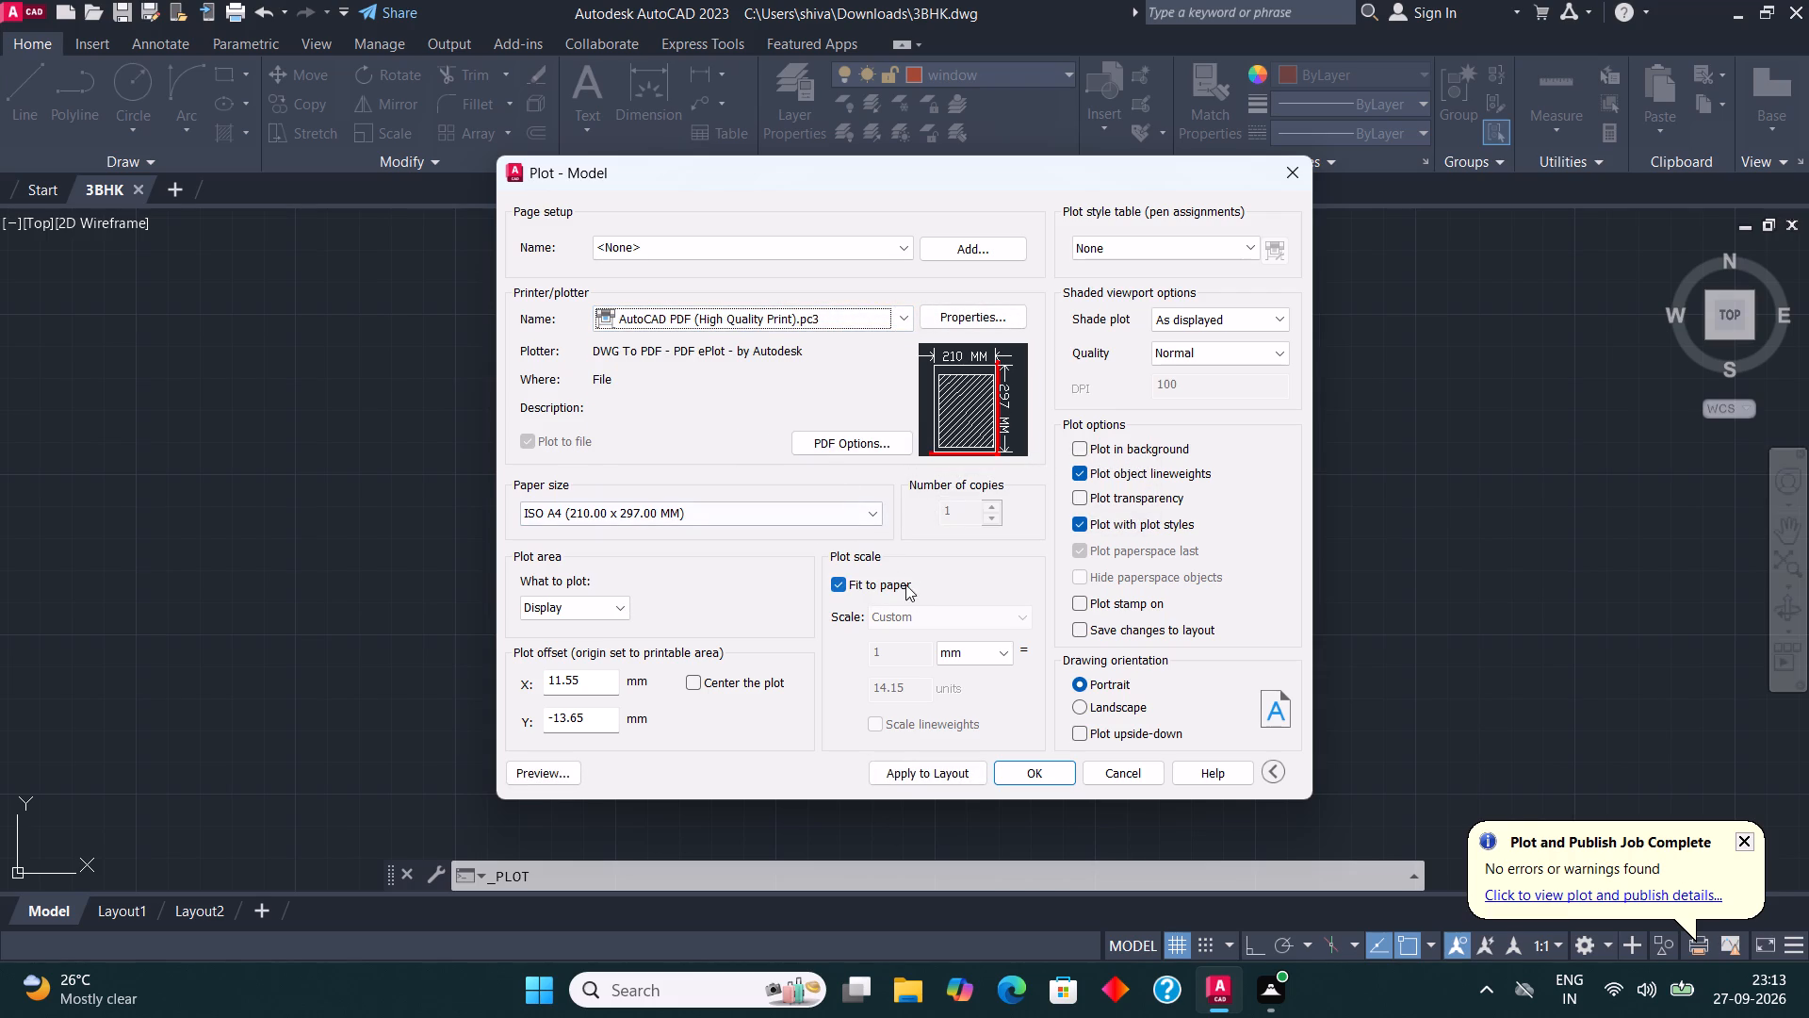
{"action": "left_click", "coordinate": [613, 607]}
{"action": "left_click", "coordinate": [575, 677]}
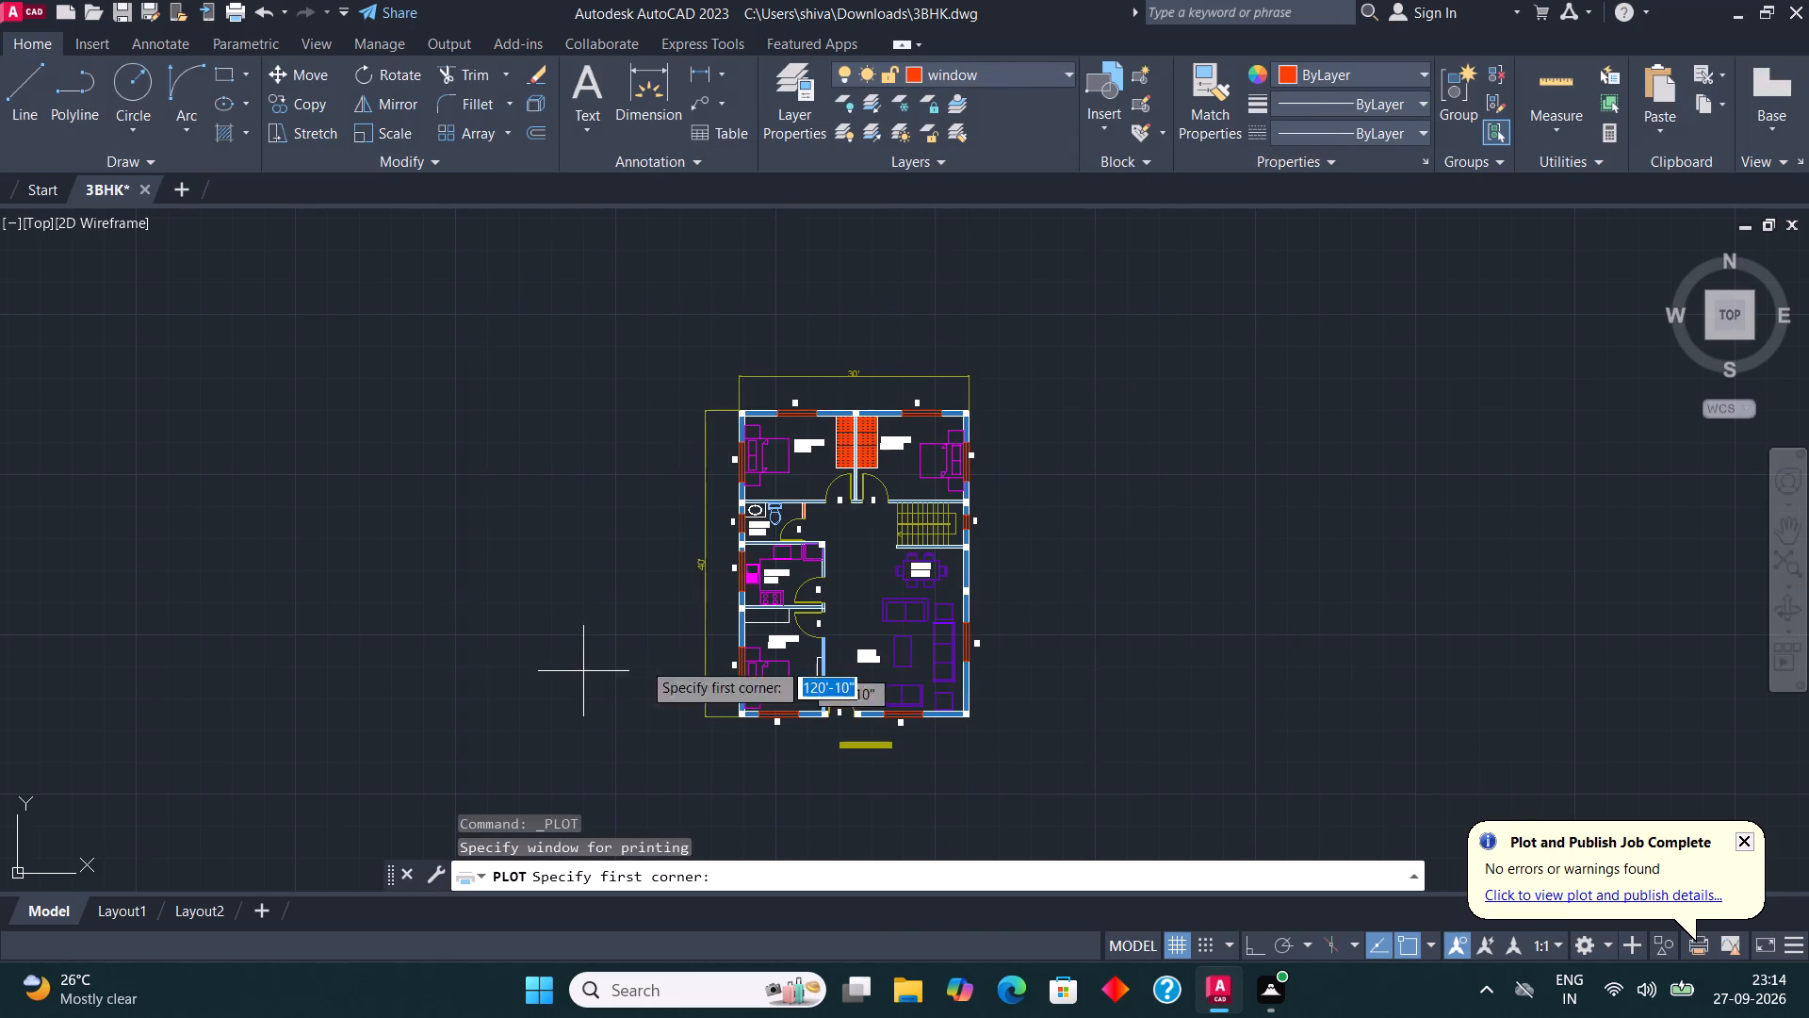
{"action": "left_click", "coordinate": [1040, 789]}
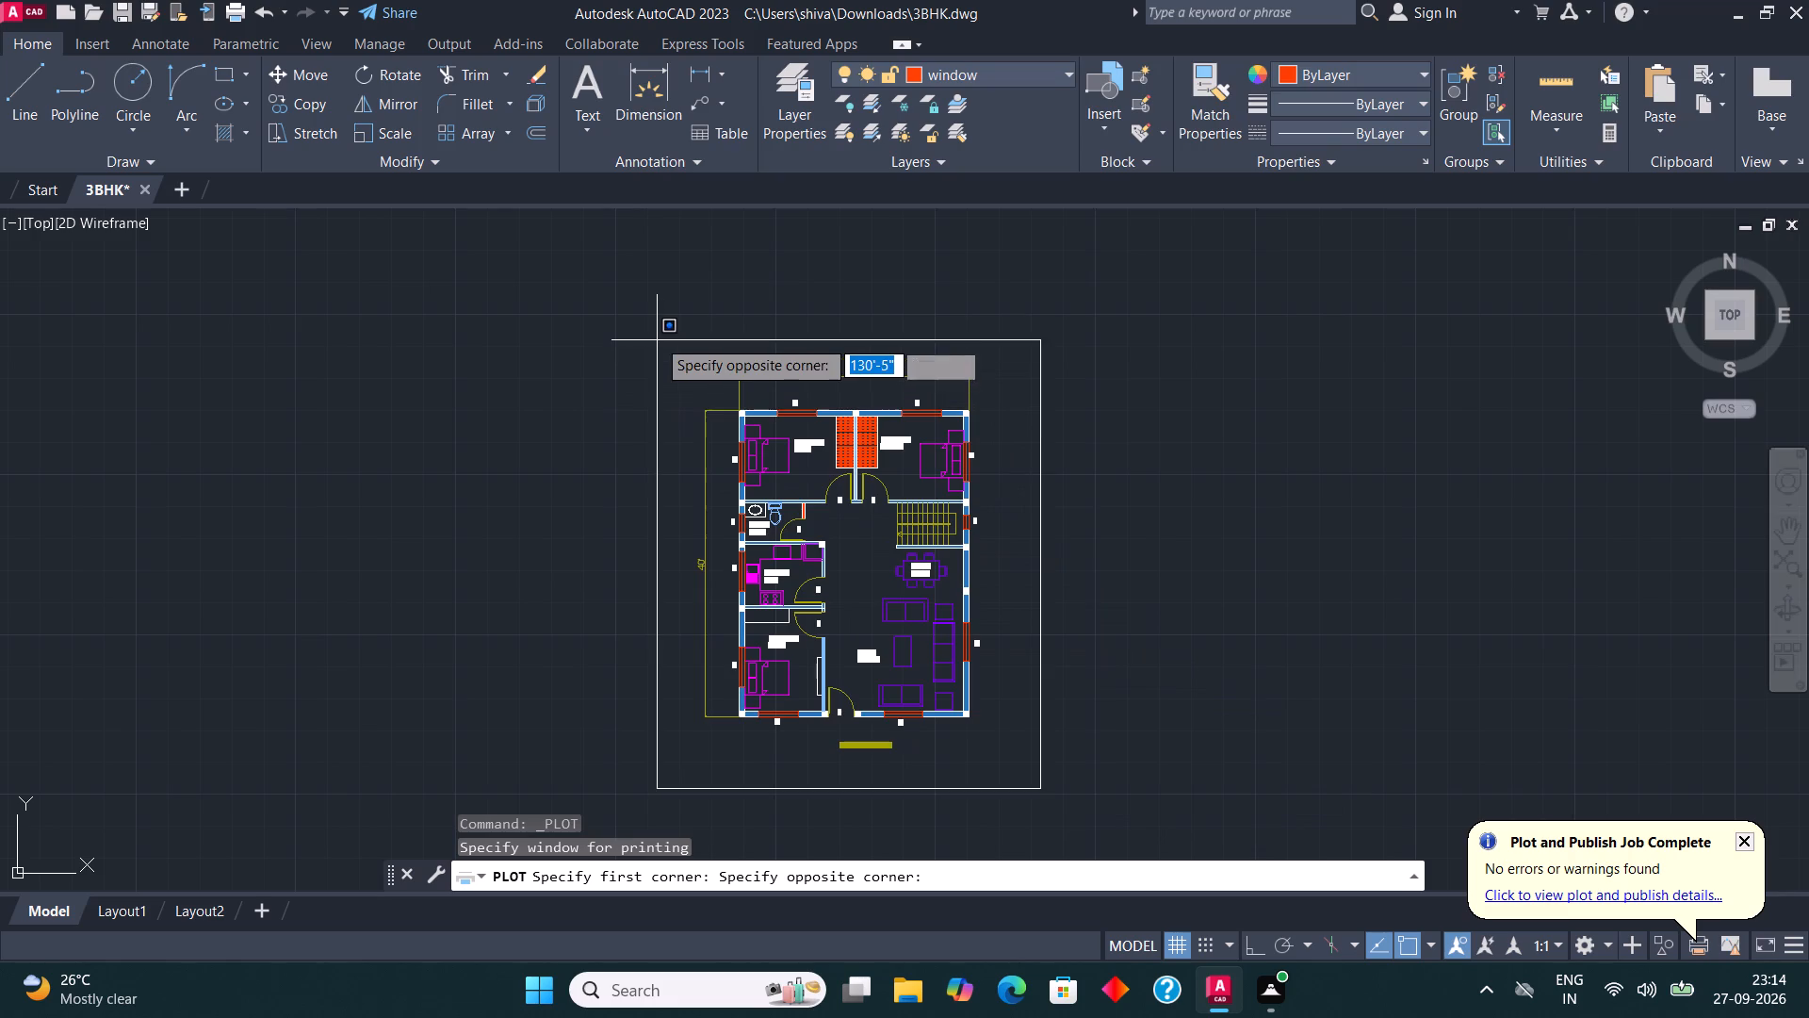
{"action": "left_click", "coordinate": [657, 328]}
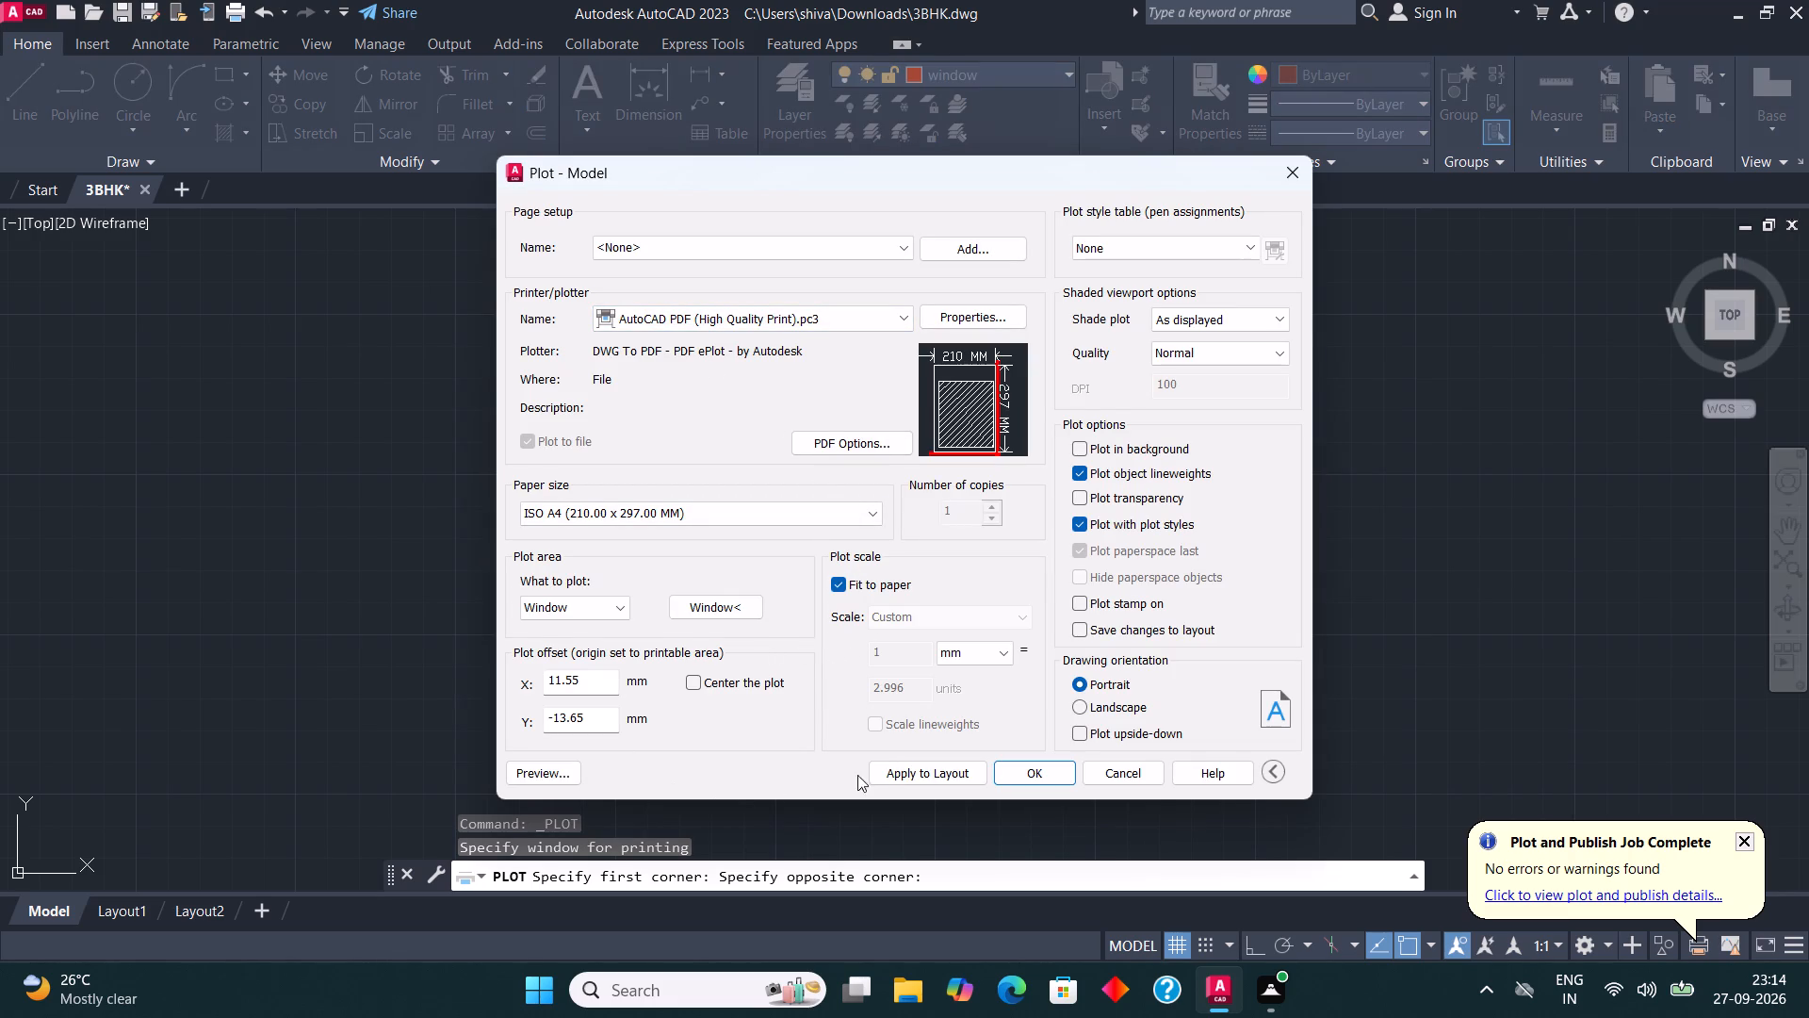
Apply the plot settings to the layout and plot the plan to 3BHK-Model.pdf in Downloads.
{"action": "left_click", "coordinate": [939, 772]}
{"action": "left_click", "coordinate": [1034, 778]}
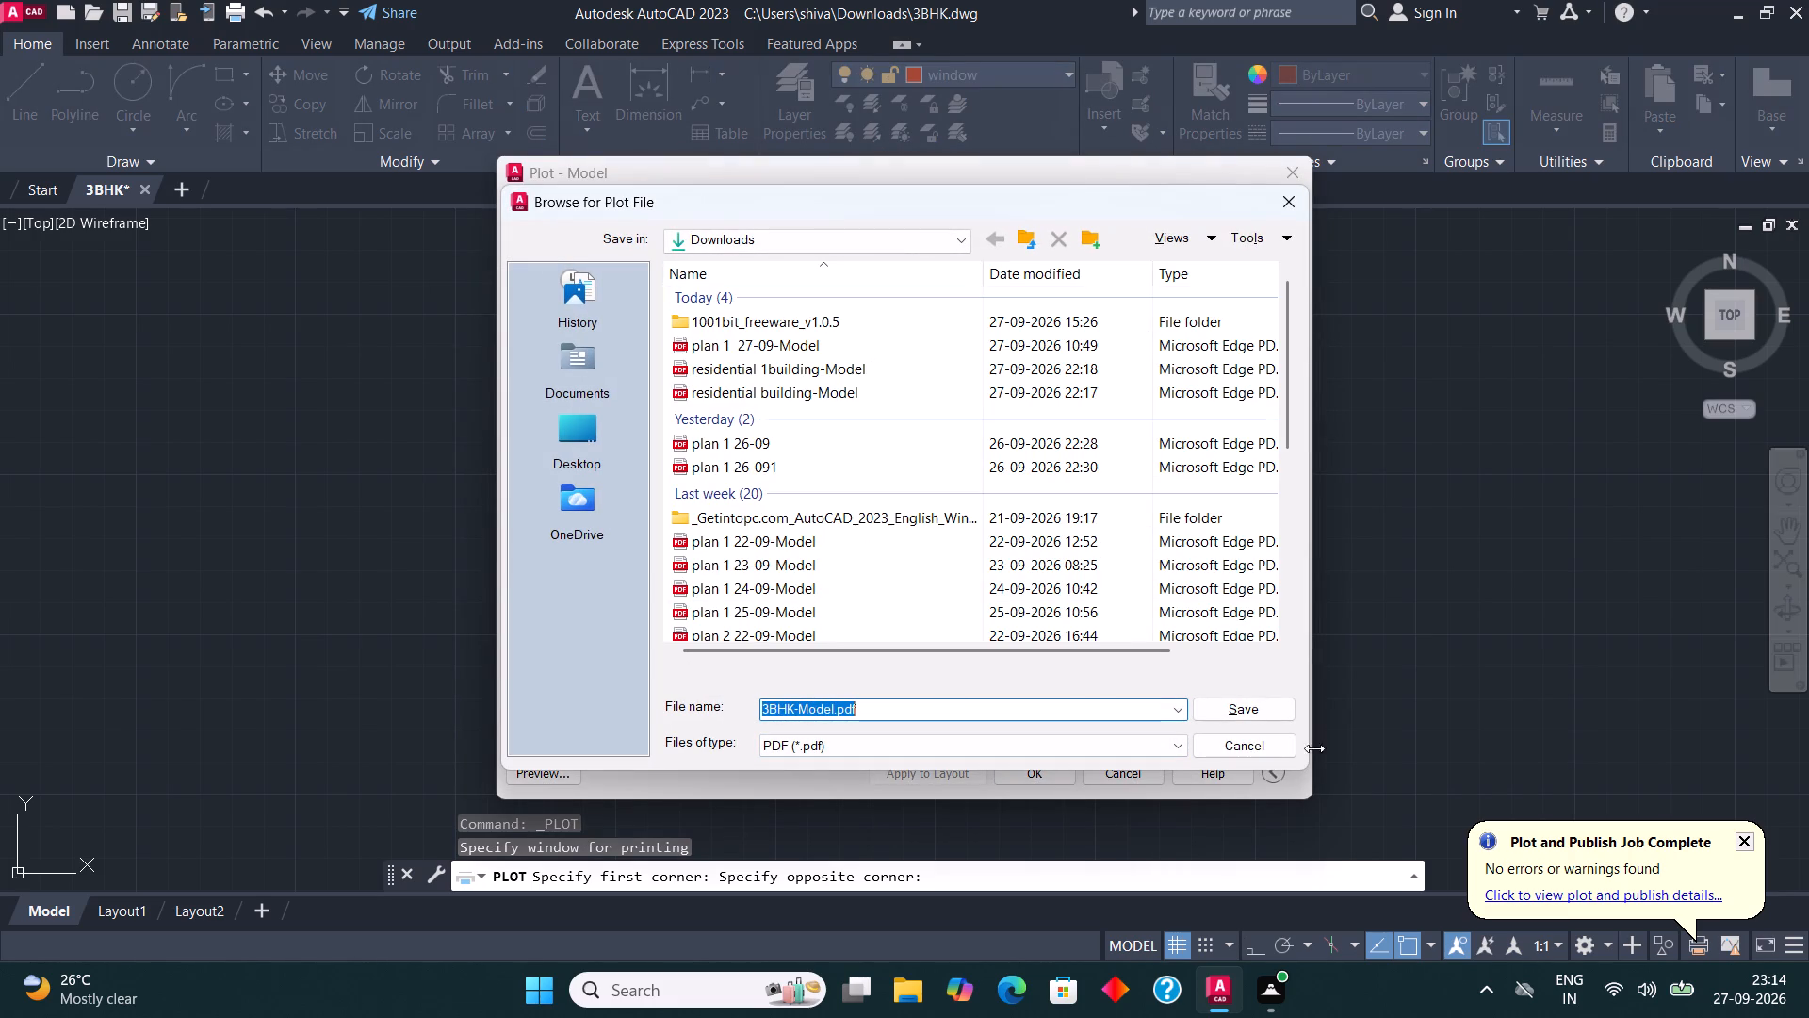
{"action": "left_click", "coordinate": [1231, 714]}
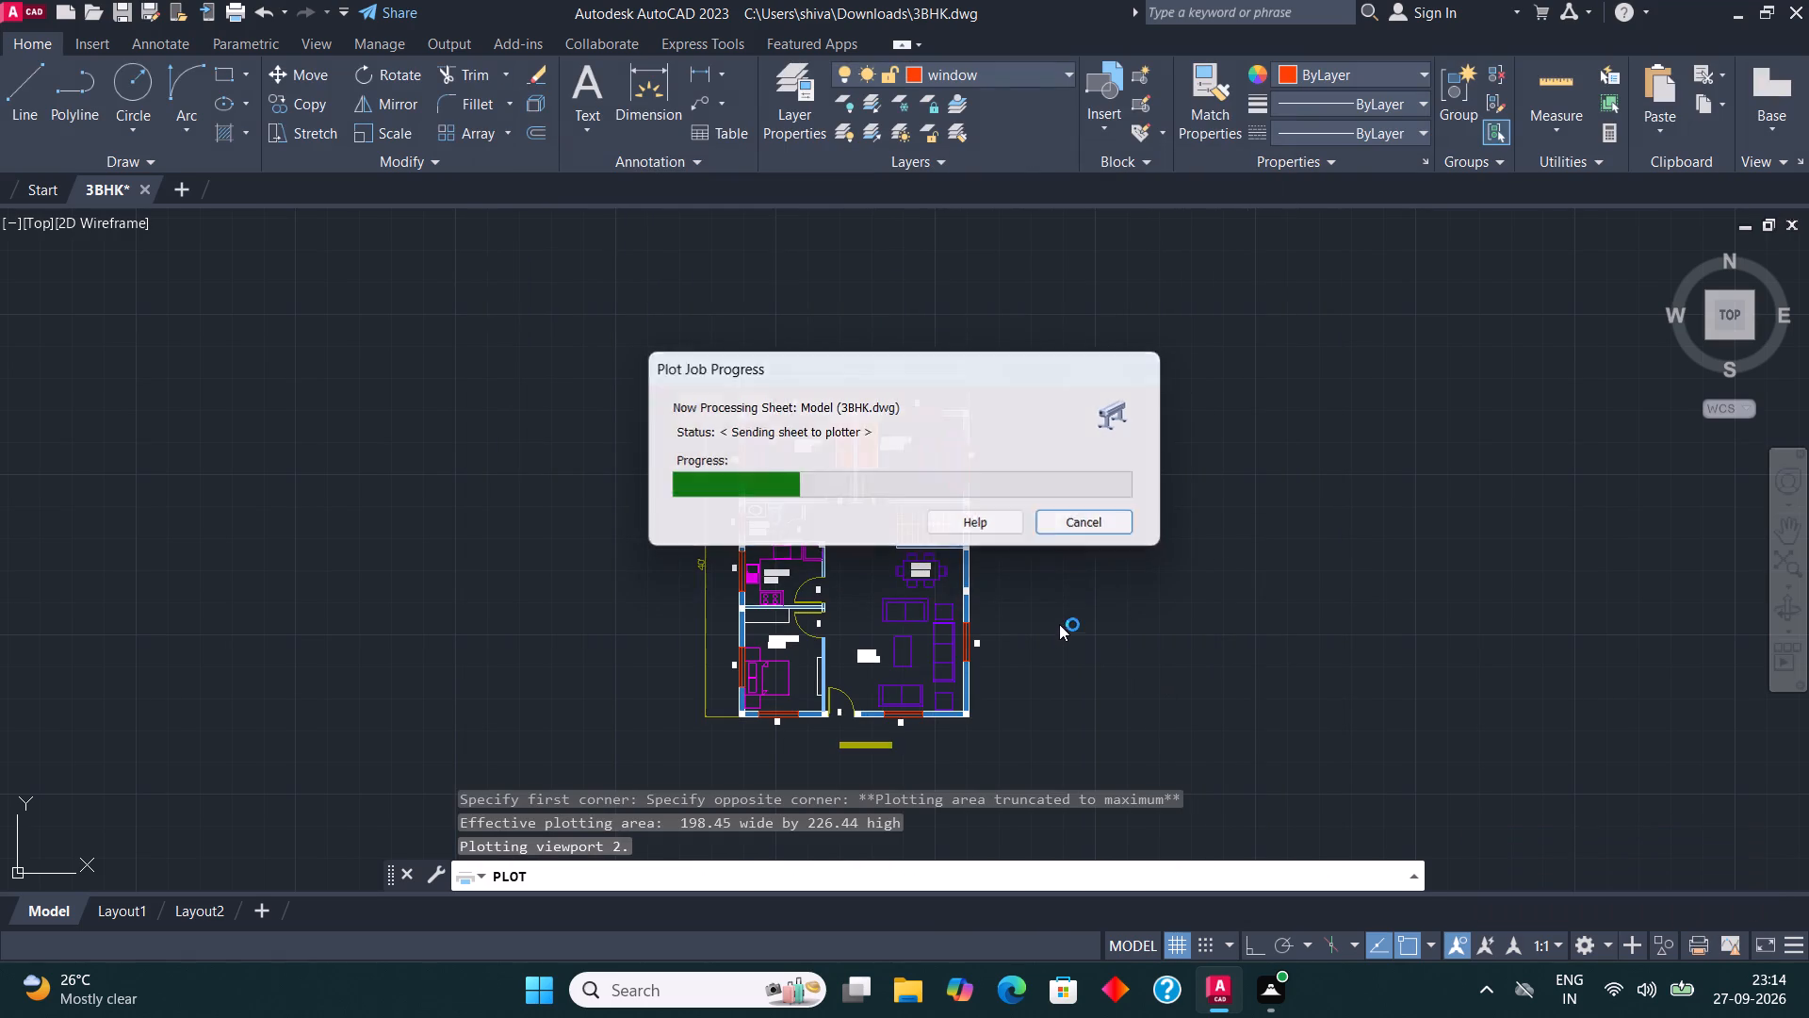
Check the plotted house plan PDF in Microsoft Edge and close it.
{"action": "scroll", "coordinate": [1047, 534], "scroll_direction": "down", "scroll_amount": 2}
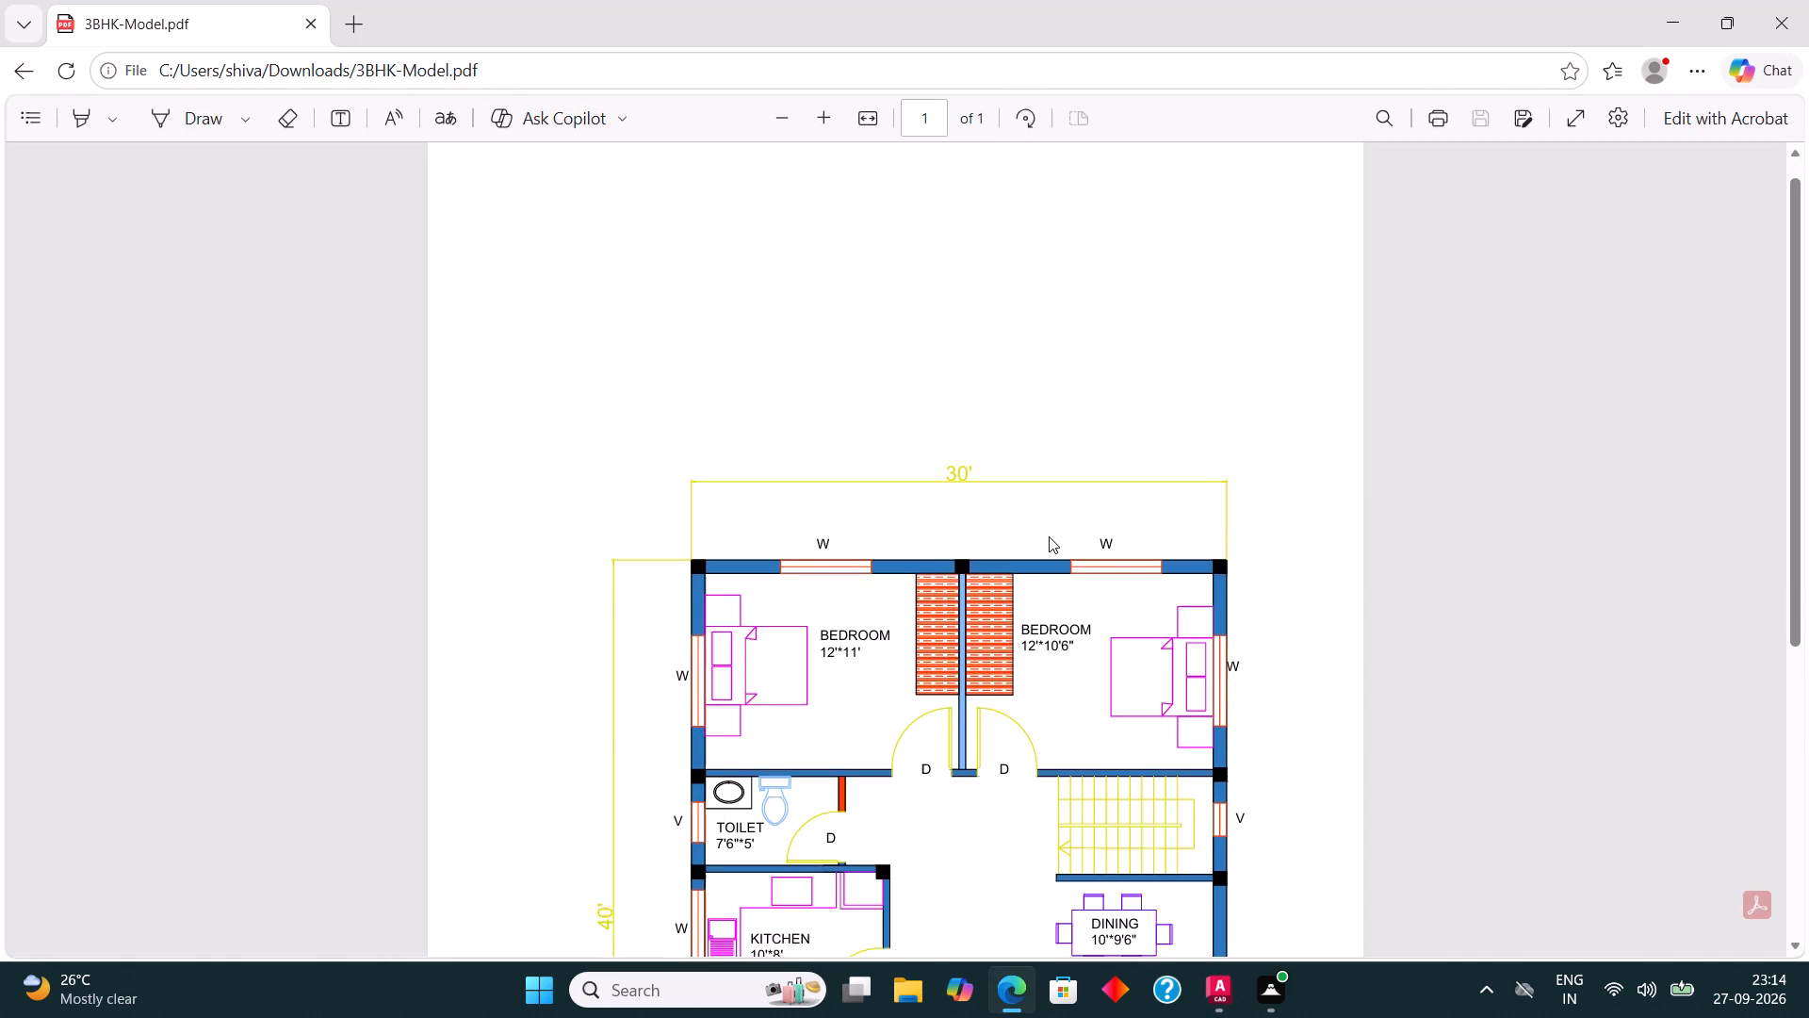
{"action": "scroll", "coordinate": [1049, 536], "scroll_direction": "down", "scroll_amount": 3}
{"action": "scroll", "coordinate": [1045, 579], "scroll_direction": "up", "scroll_amount": 2}
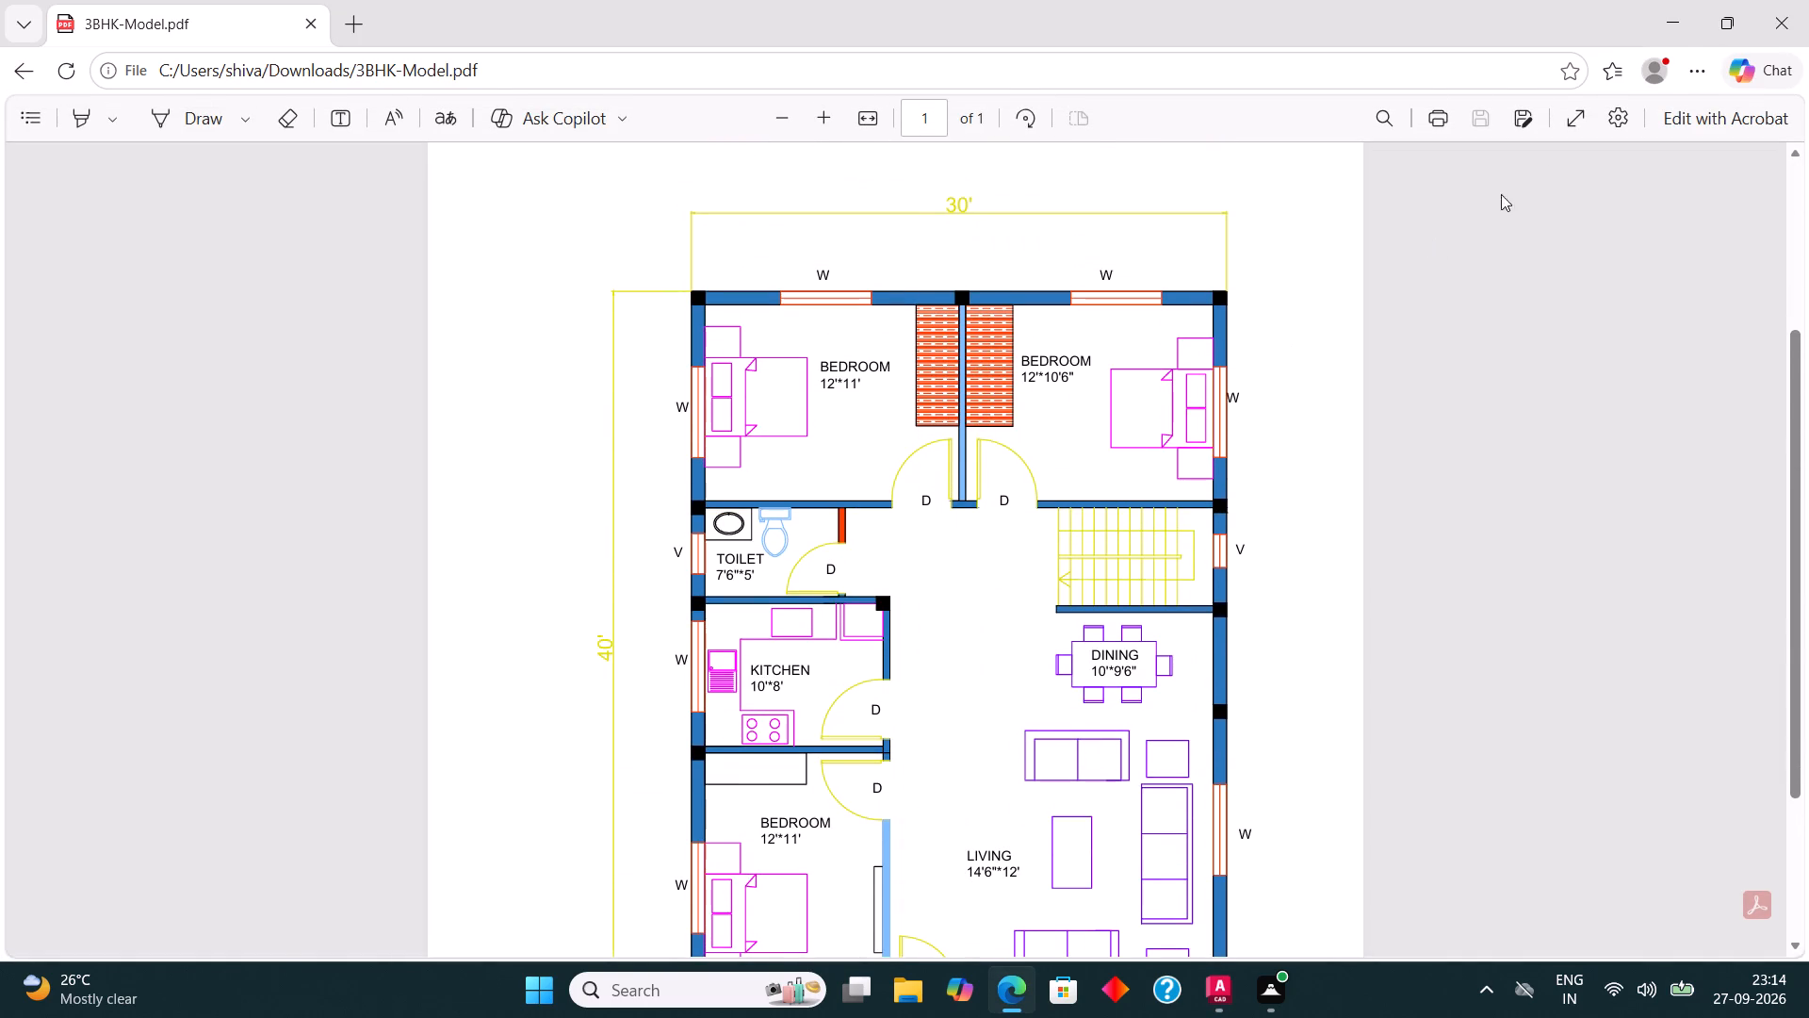
{"action": "left_click", "coordinate": [1779, 12]}
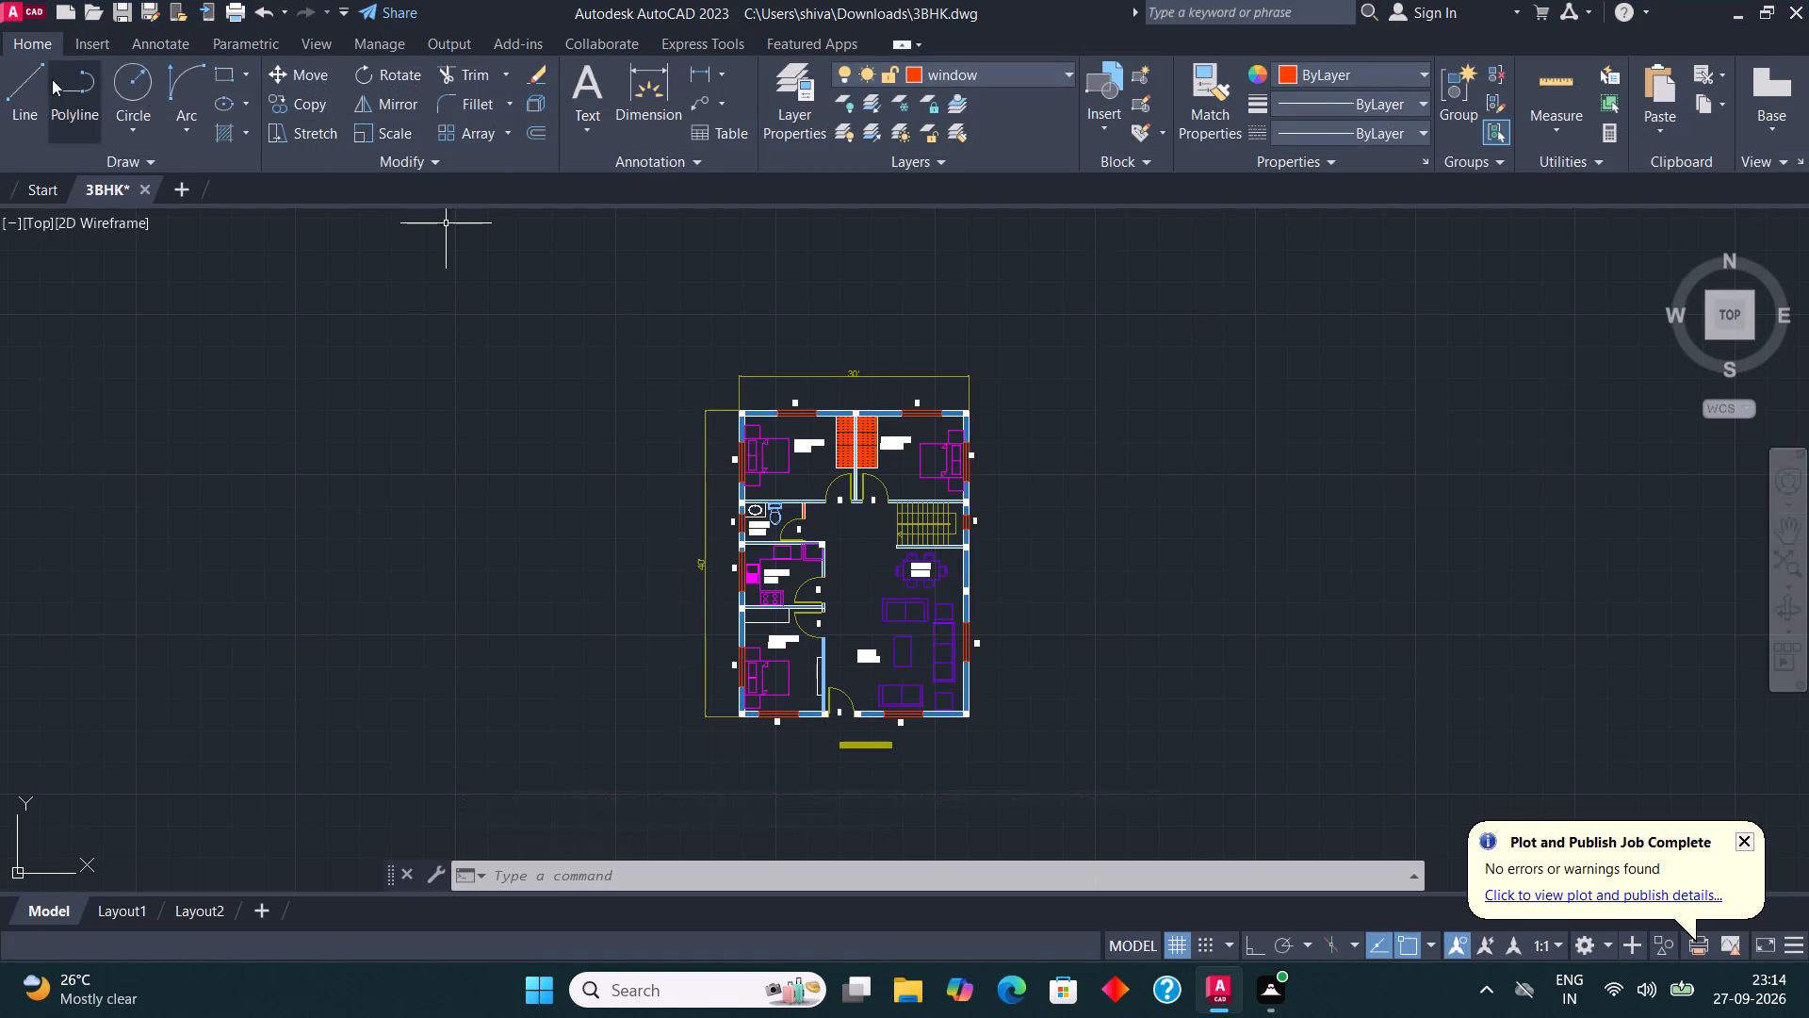
Export the 3BHK drawing in DWF format.
{"action": "left_click", "coordinate": [8, 14]}
{"action": "left_click", "coordinate": [76, 420]}
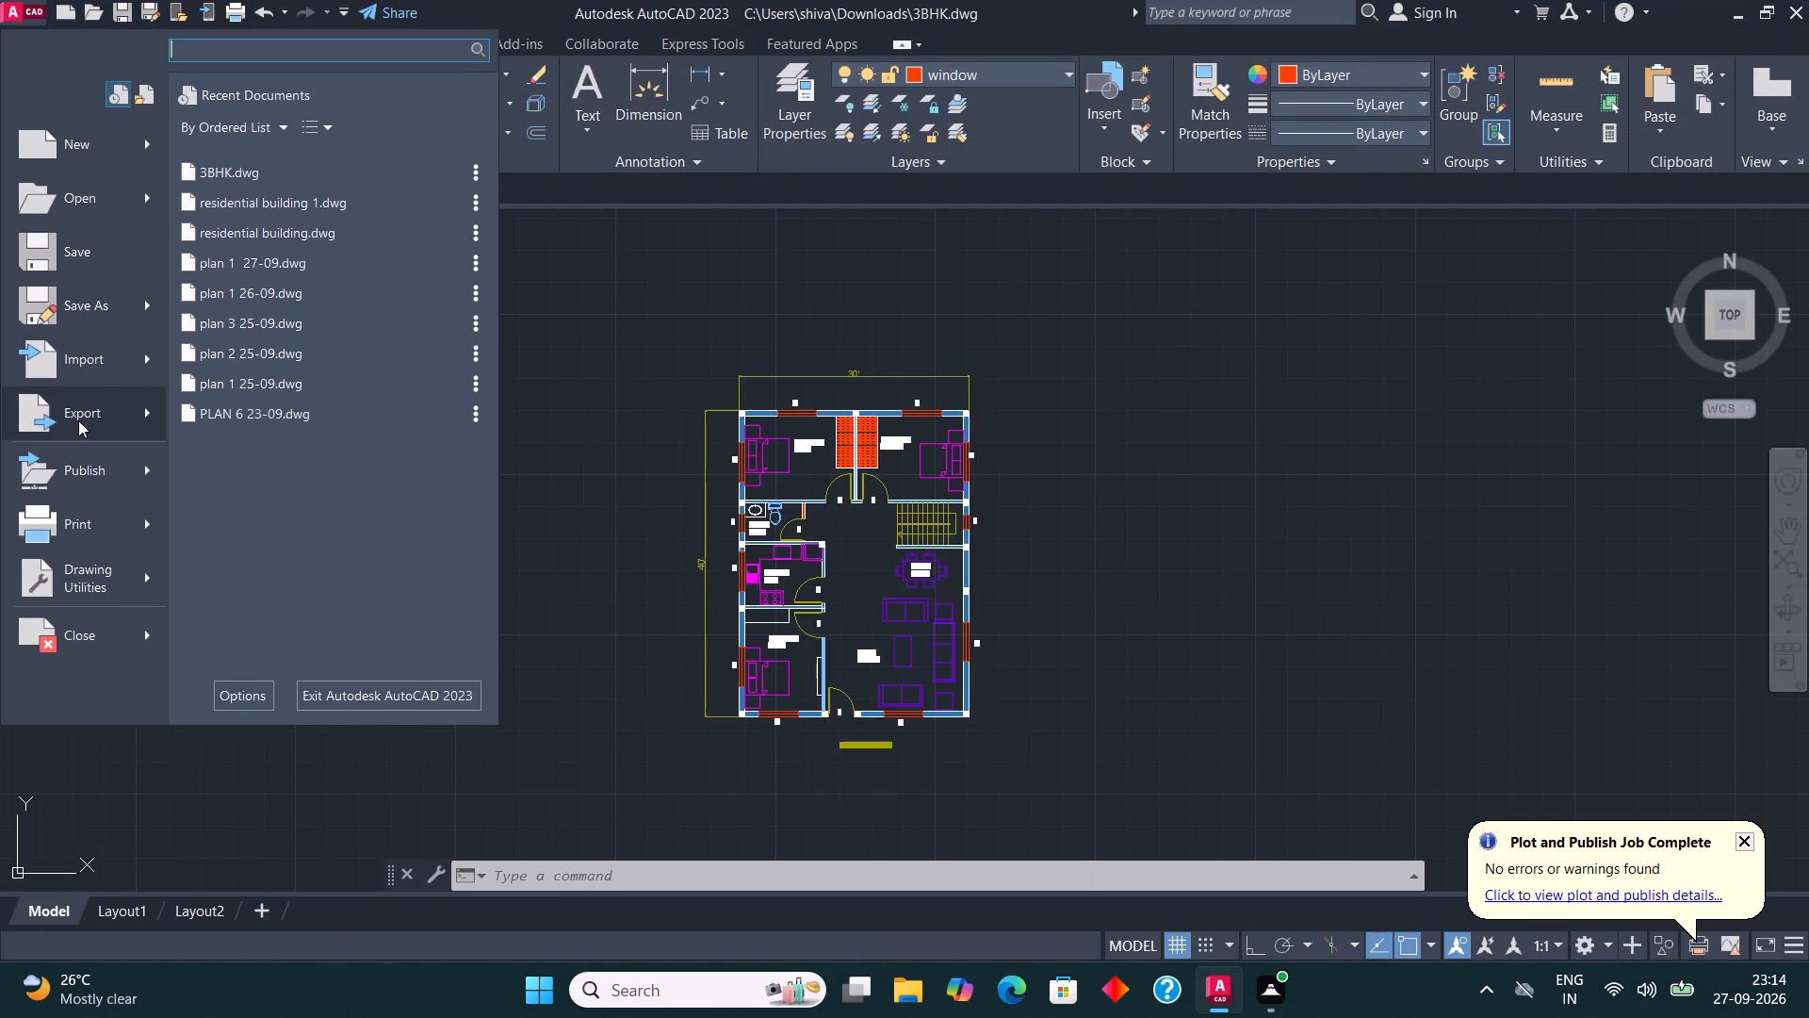
{"action": "left_click", "coordinate": [275, 157]}
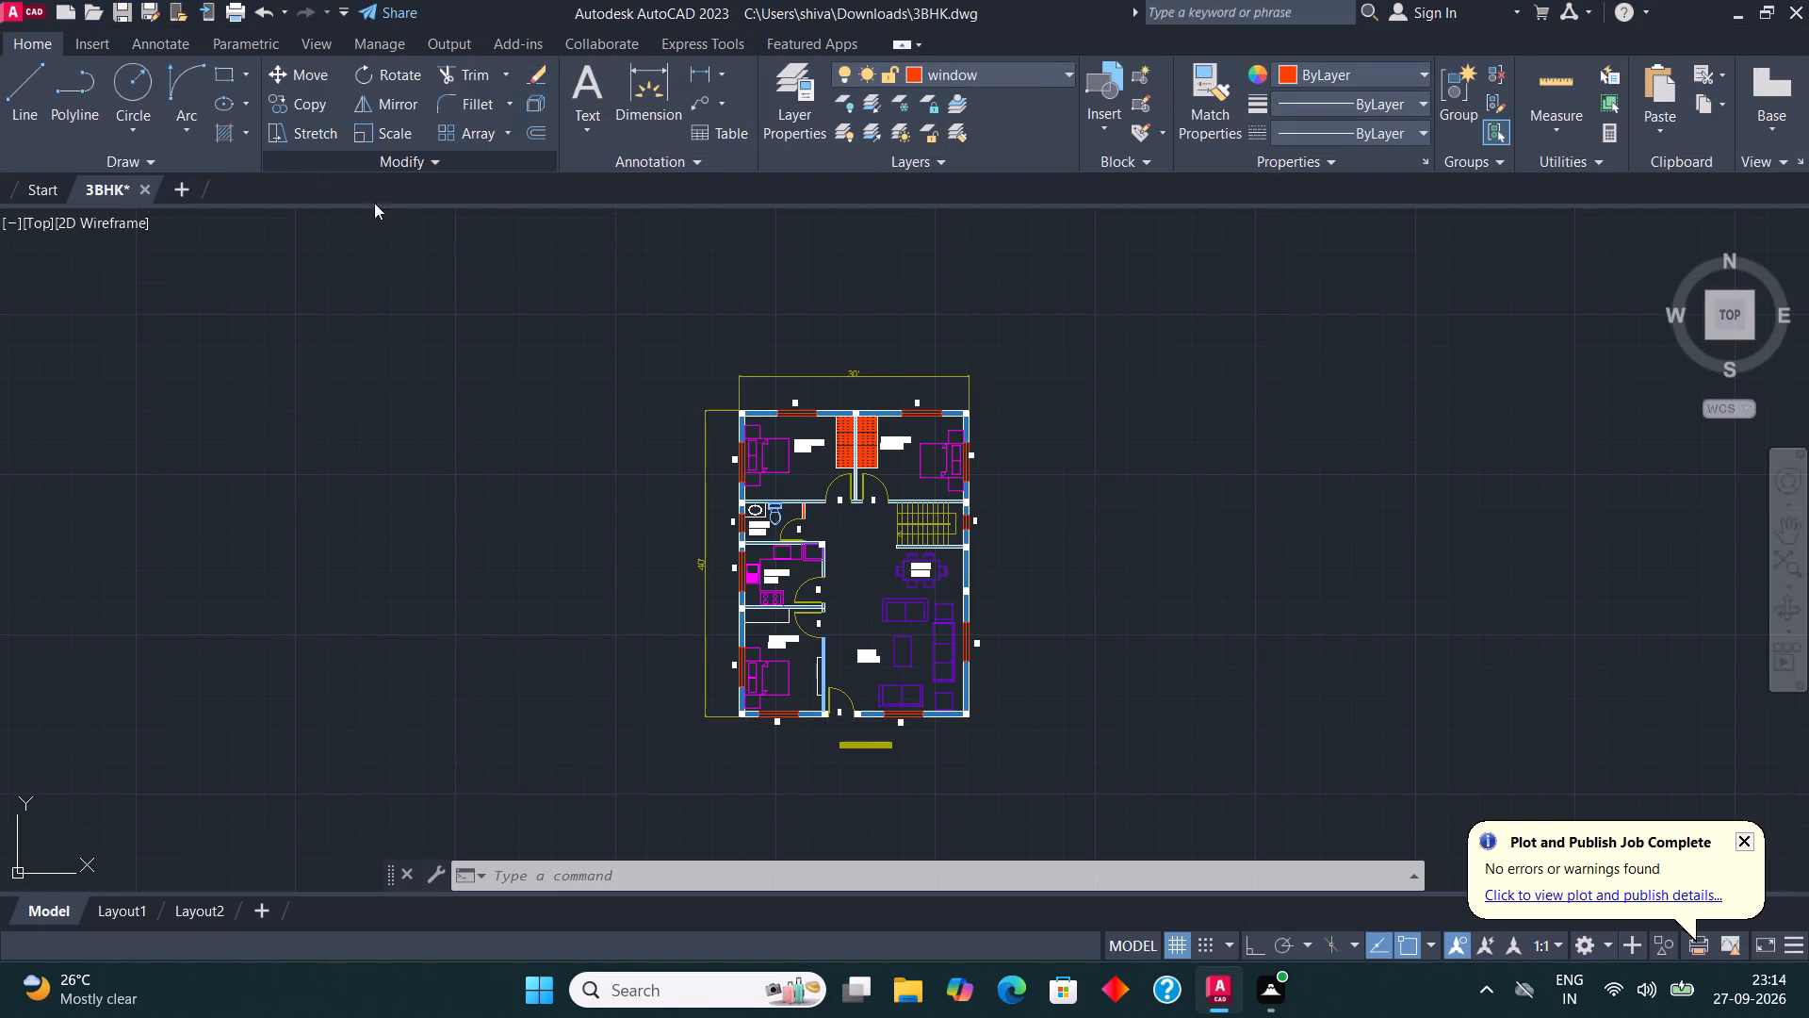
{"action": "left_click", "coordinate": [1238, 689]}
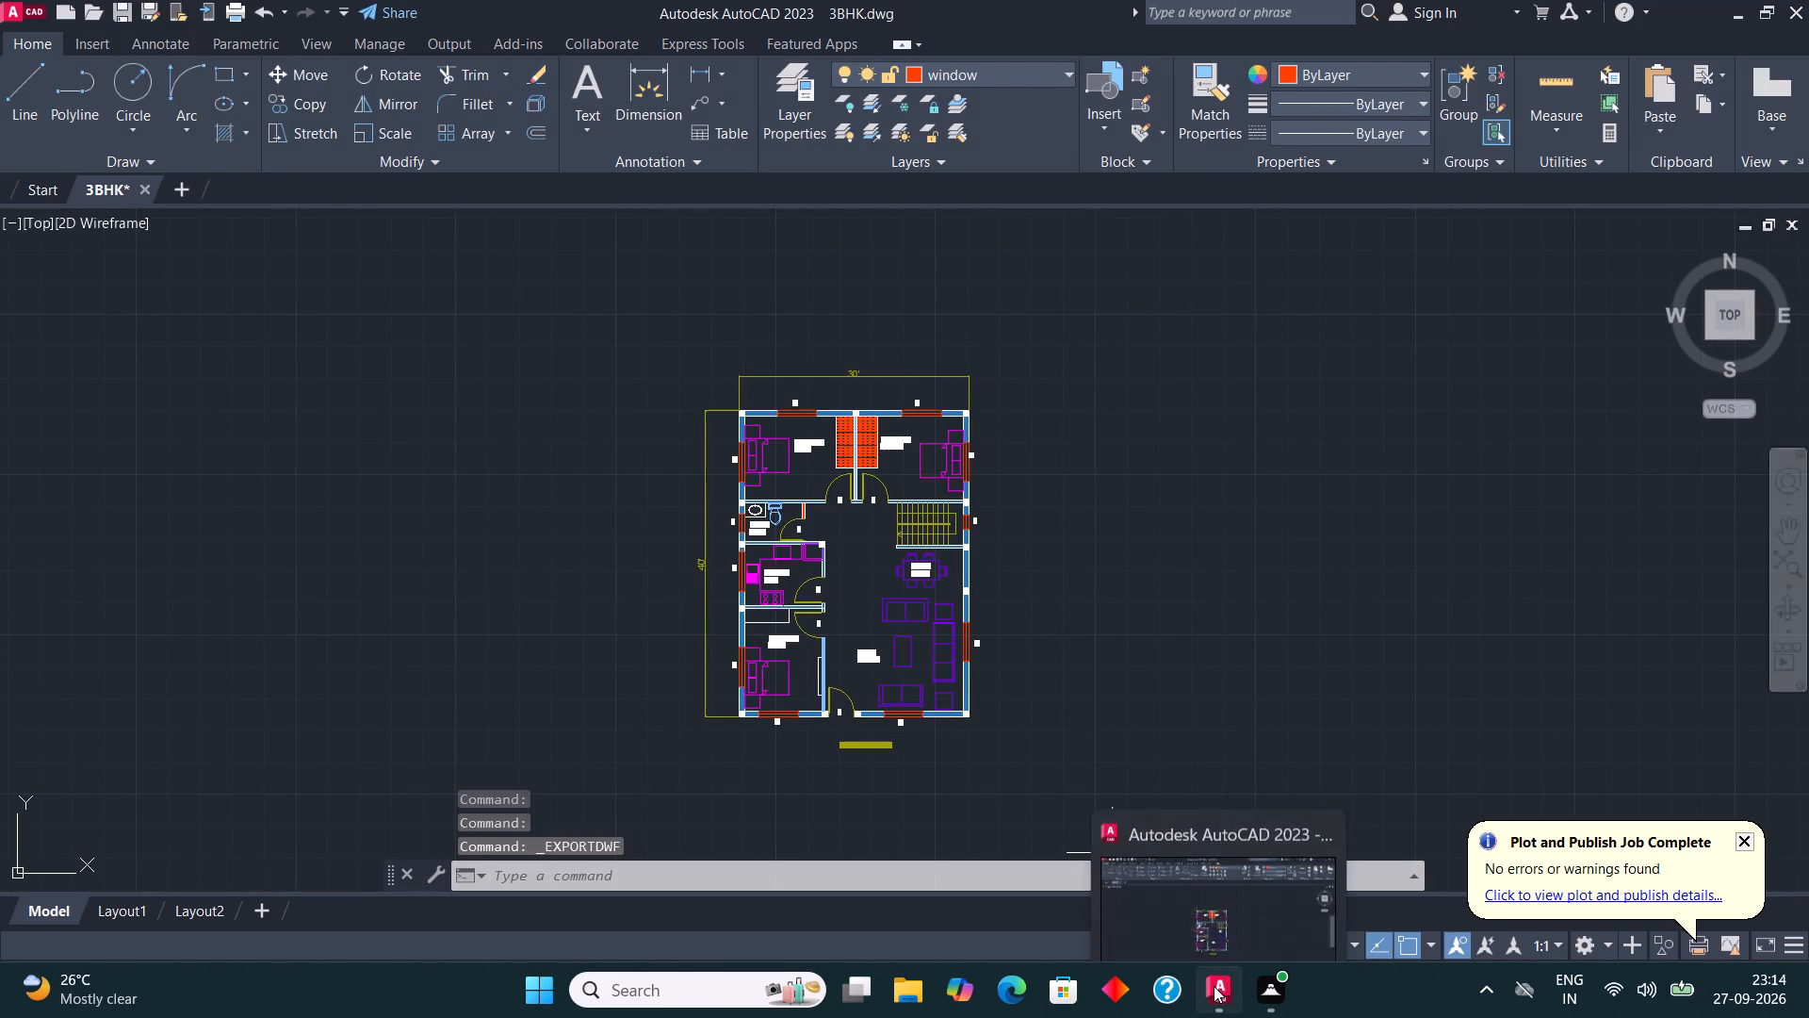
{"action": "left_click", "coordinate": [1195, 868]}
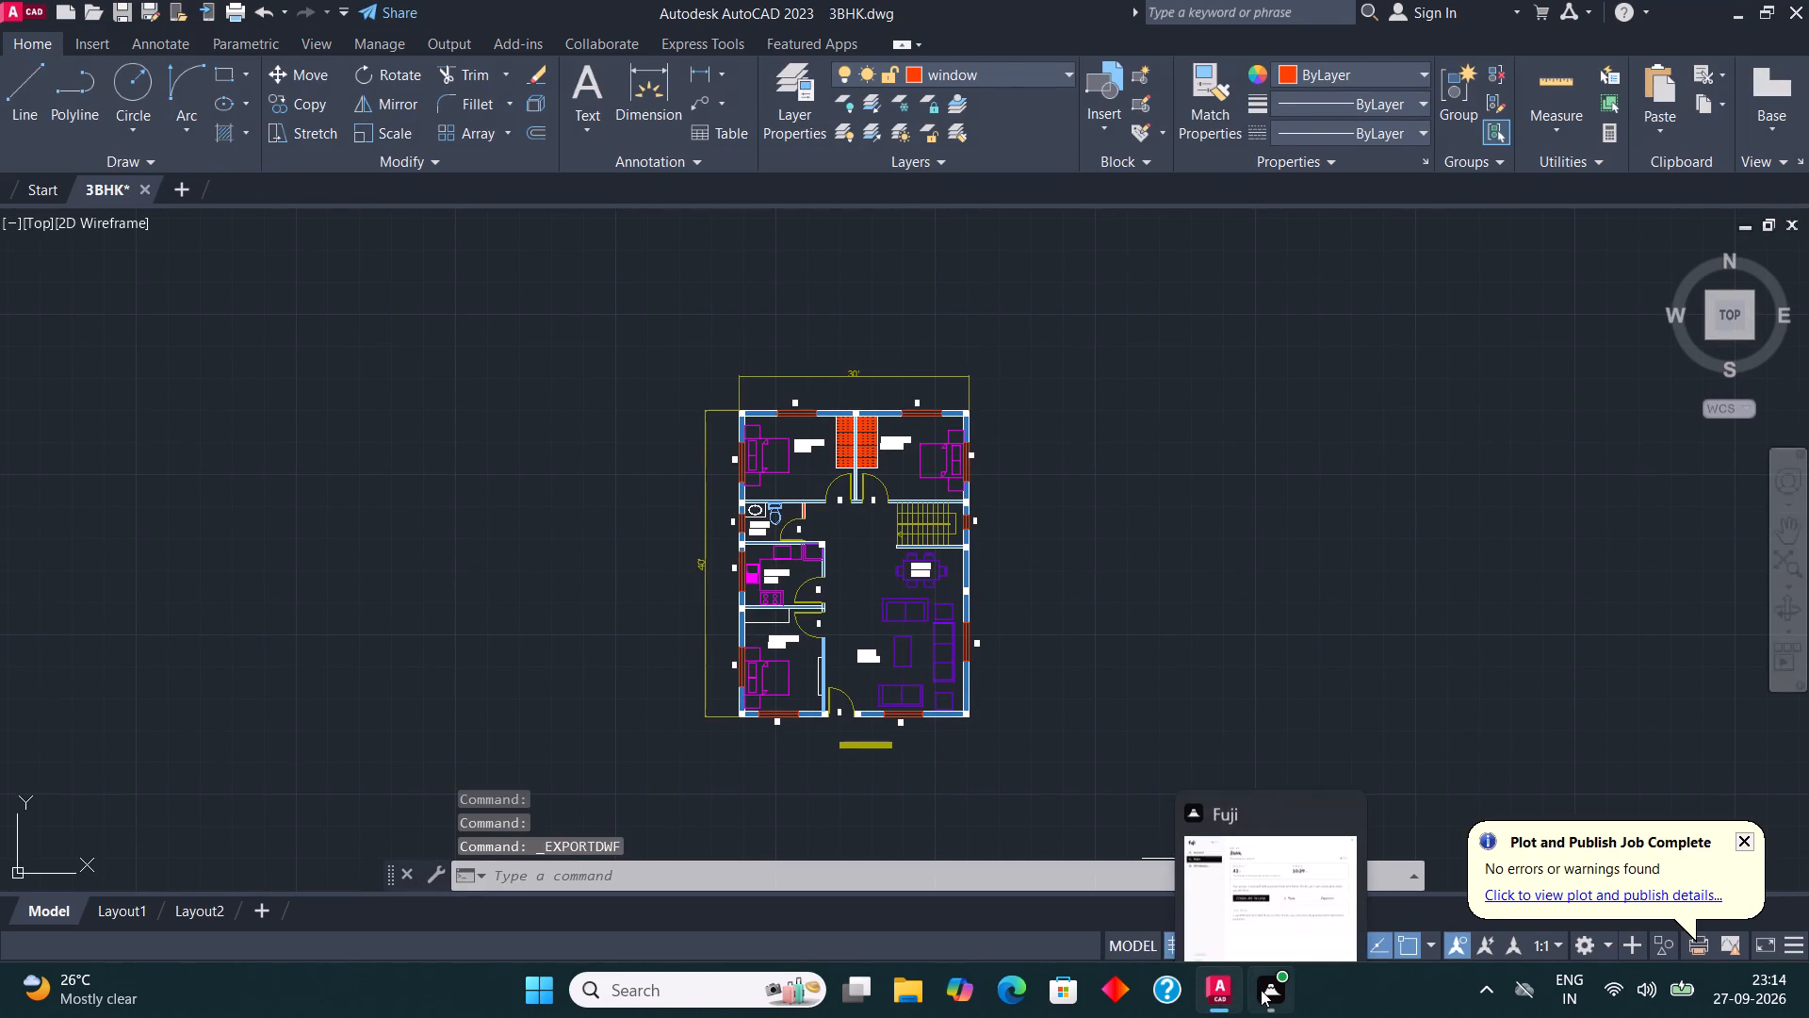